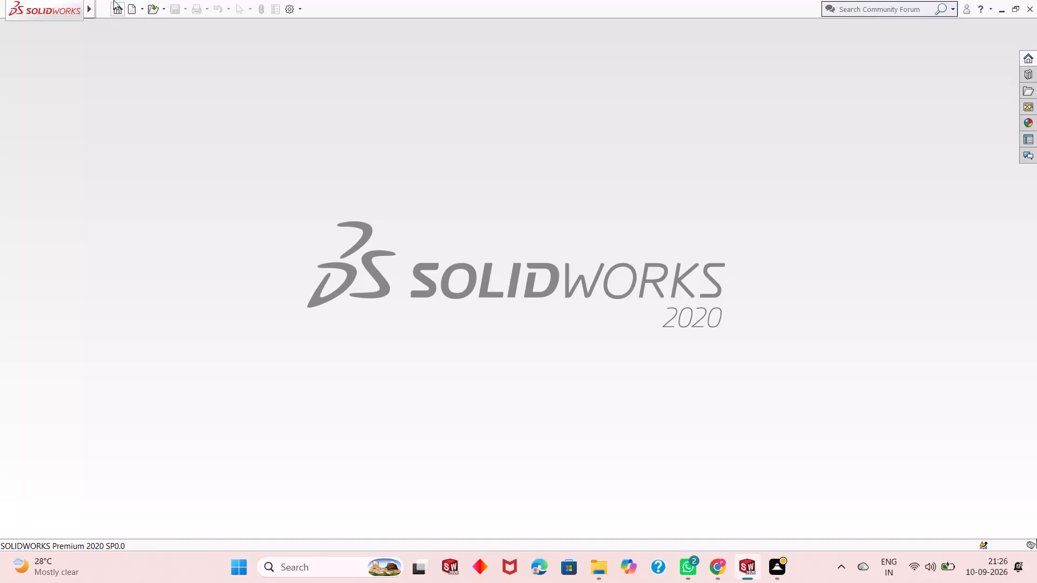
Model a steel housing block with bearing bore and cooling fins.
Create a new part and start a sketch on the Front Plane.
{"action": "left_click", "coordinate": [132, 8]}
{"action": "double_click", "coordinate": [258, 284]}
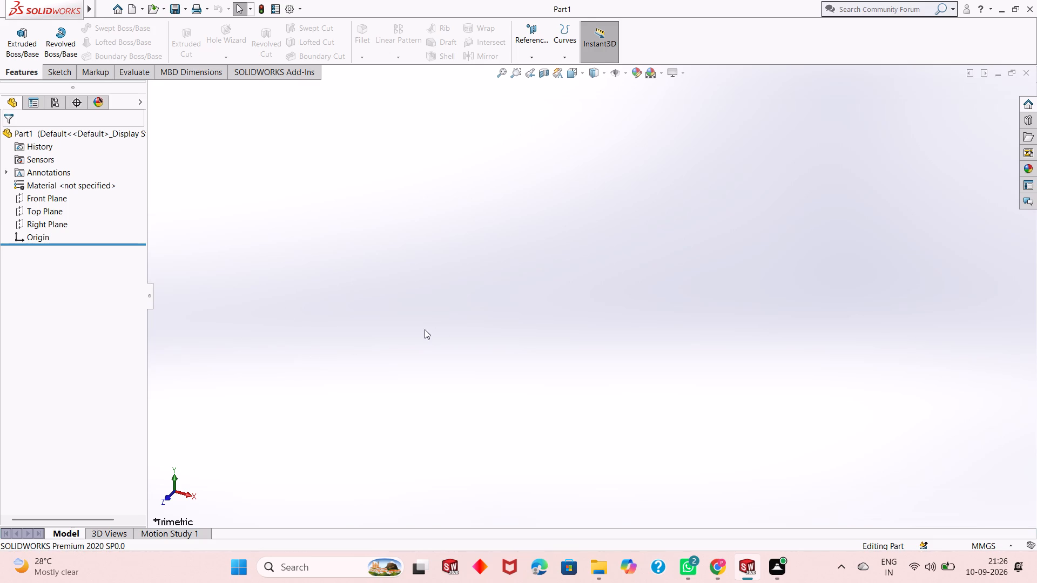
{"action": "left_click", "coordinate": [41, 201]}
{"action": "left_click", "coordinate": [51, 187]}
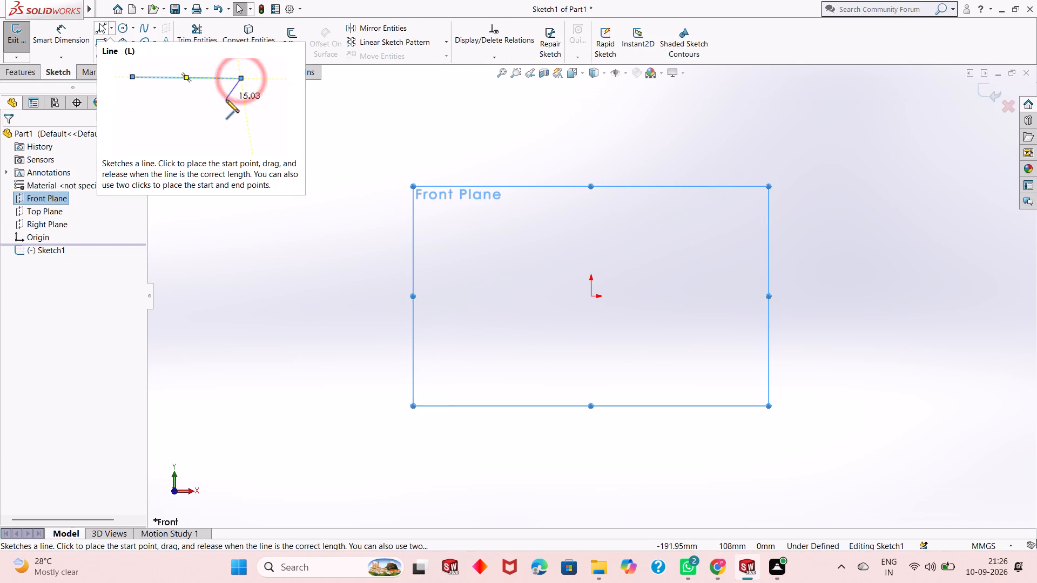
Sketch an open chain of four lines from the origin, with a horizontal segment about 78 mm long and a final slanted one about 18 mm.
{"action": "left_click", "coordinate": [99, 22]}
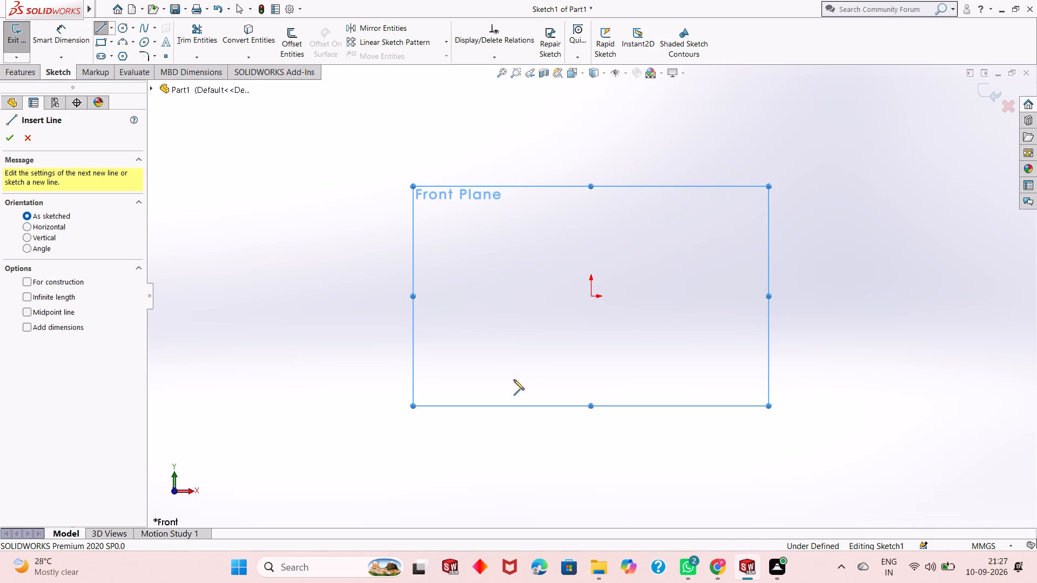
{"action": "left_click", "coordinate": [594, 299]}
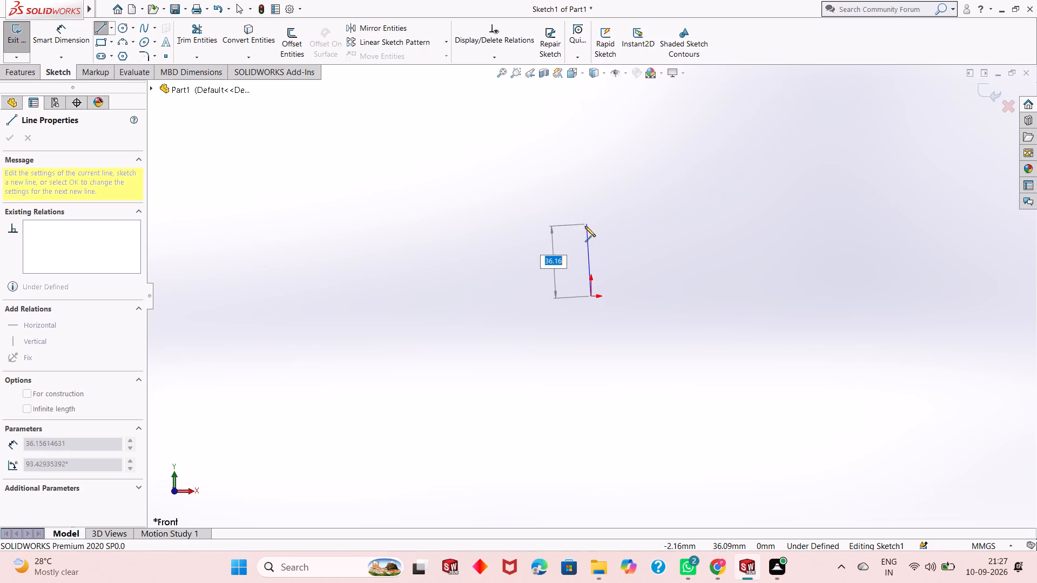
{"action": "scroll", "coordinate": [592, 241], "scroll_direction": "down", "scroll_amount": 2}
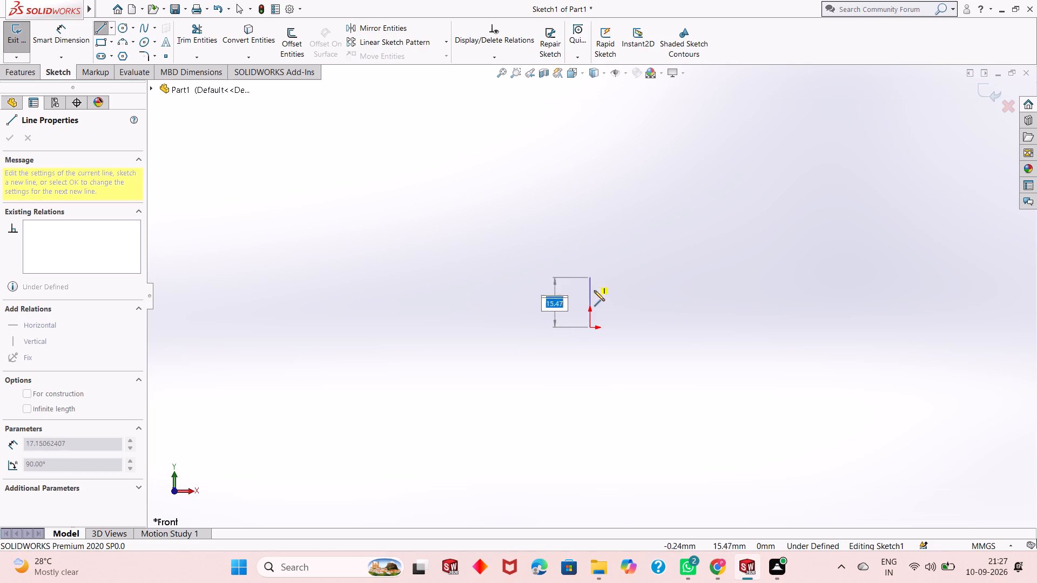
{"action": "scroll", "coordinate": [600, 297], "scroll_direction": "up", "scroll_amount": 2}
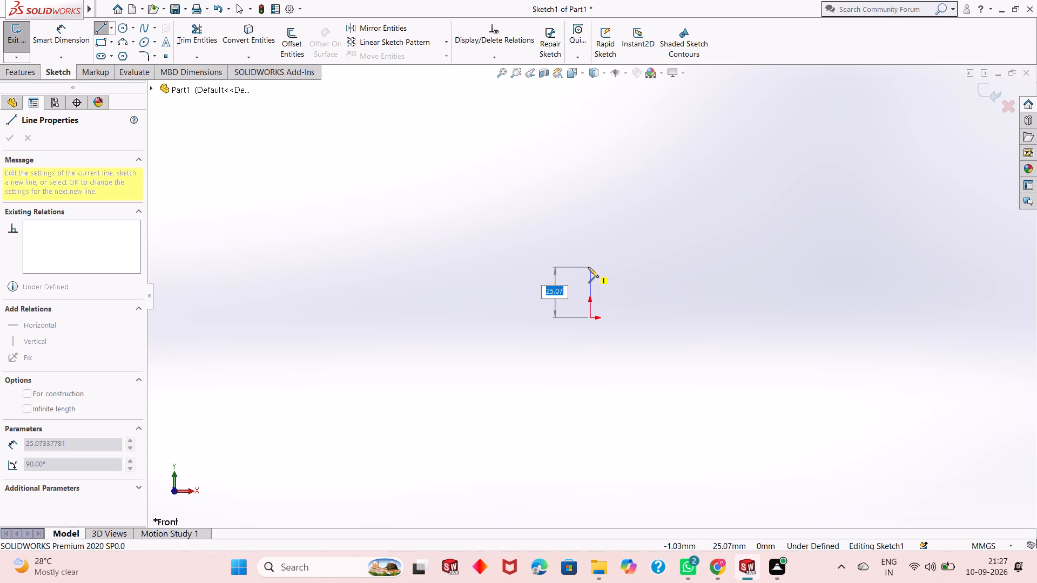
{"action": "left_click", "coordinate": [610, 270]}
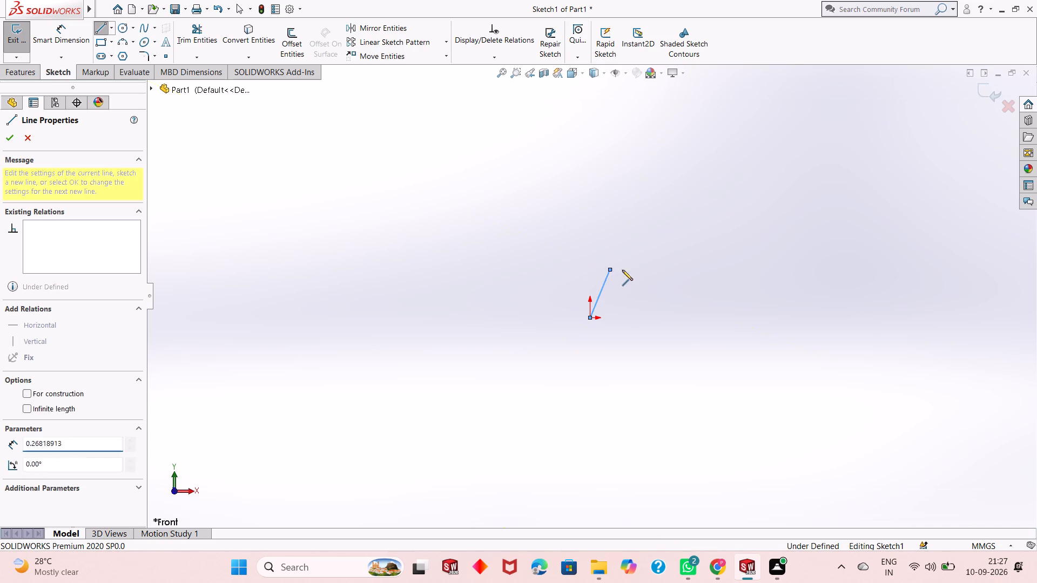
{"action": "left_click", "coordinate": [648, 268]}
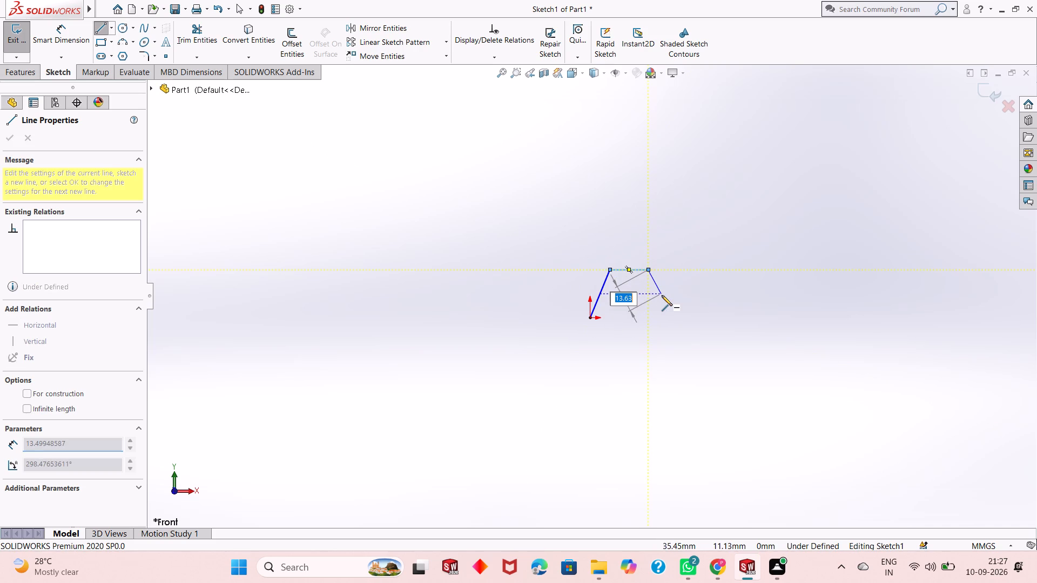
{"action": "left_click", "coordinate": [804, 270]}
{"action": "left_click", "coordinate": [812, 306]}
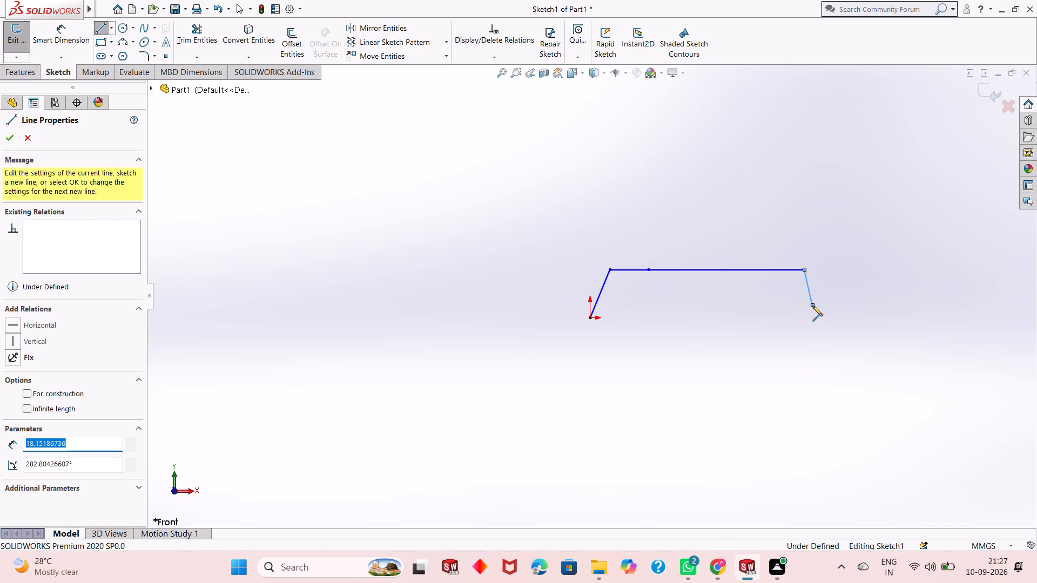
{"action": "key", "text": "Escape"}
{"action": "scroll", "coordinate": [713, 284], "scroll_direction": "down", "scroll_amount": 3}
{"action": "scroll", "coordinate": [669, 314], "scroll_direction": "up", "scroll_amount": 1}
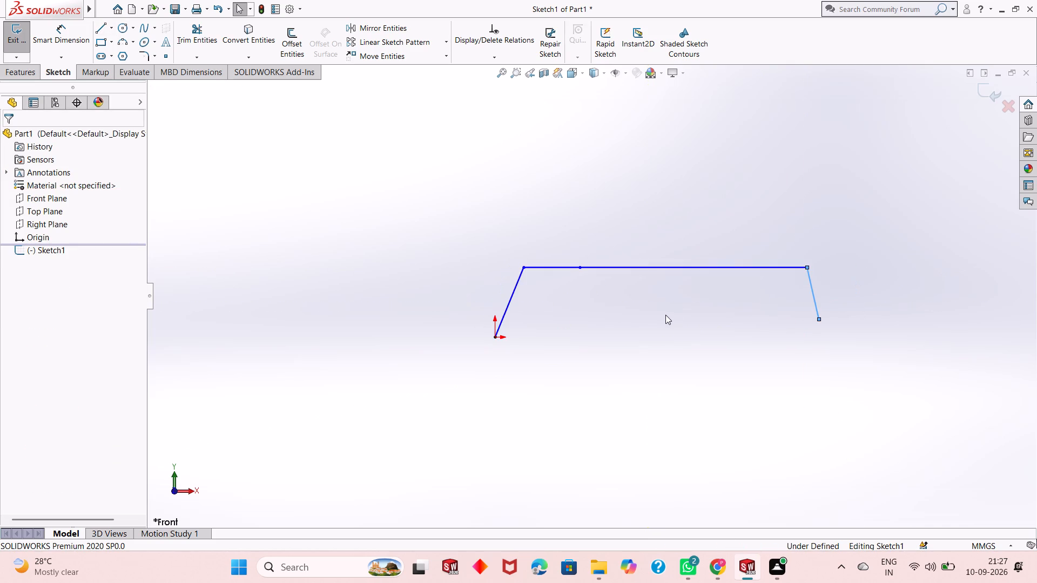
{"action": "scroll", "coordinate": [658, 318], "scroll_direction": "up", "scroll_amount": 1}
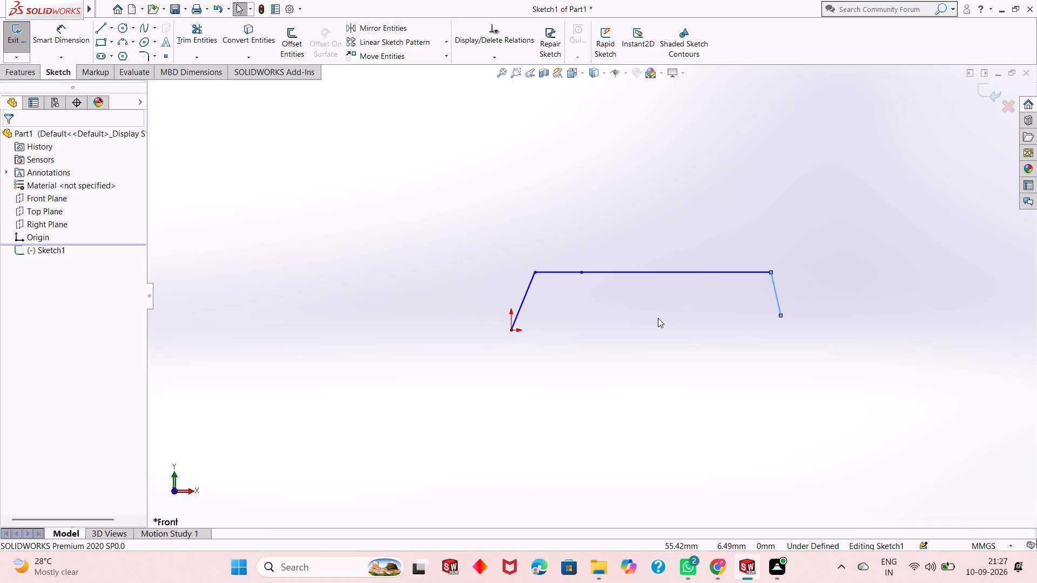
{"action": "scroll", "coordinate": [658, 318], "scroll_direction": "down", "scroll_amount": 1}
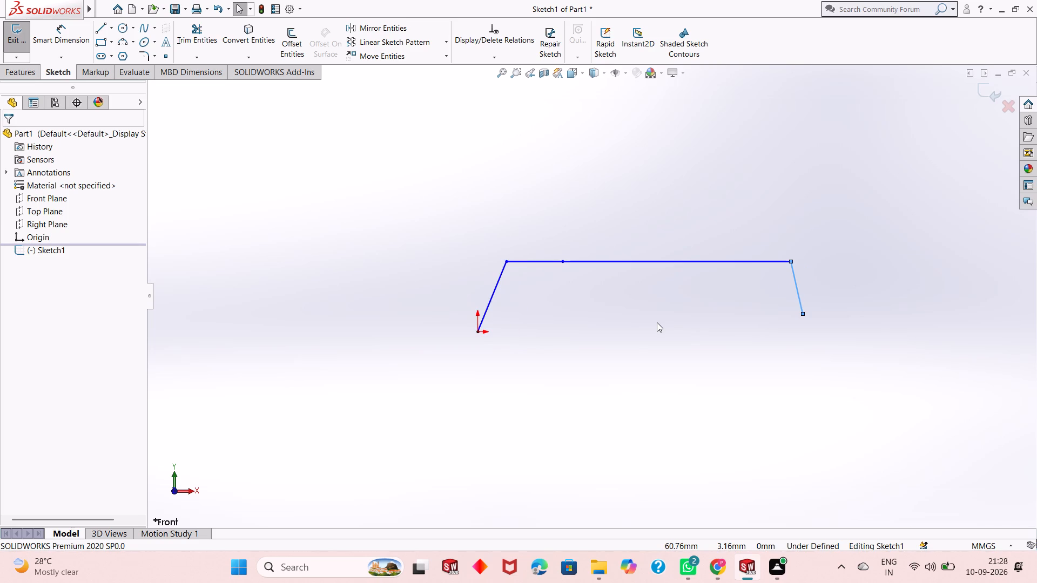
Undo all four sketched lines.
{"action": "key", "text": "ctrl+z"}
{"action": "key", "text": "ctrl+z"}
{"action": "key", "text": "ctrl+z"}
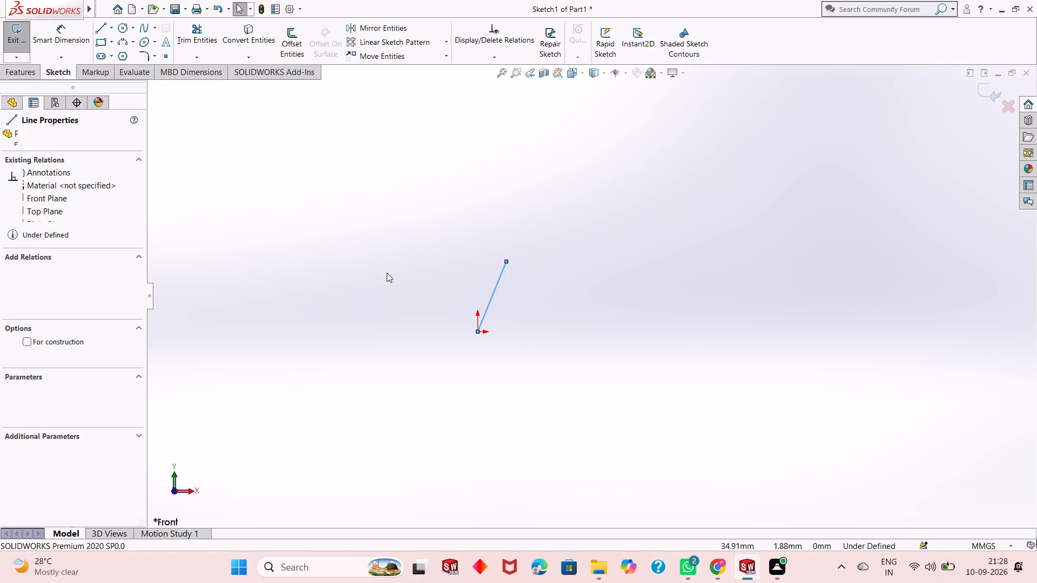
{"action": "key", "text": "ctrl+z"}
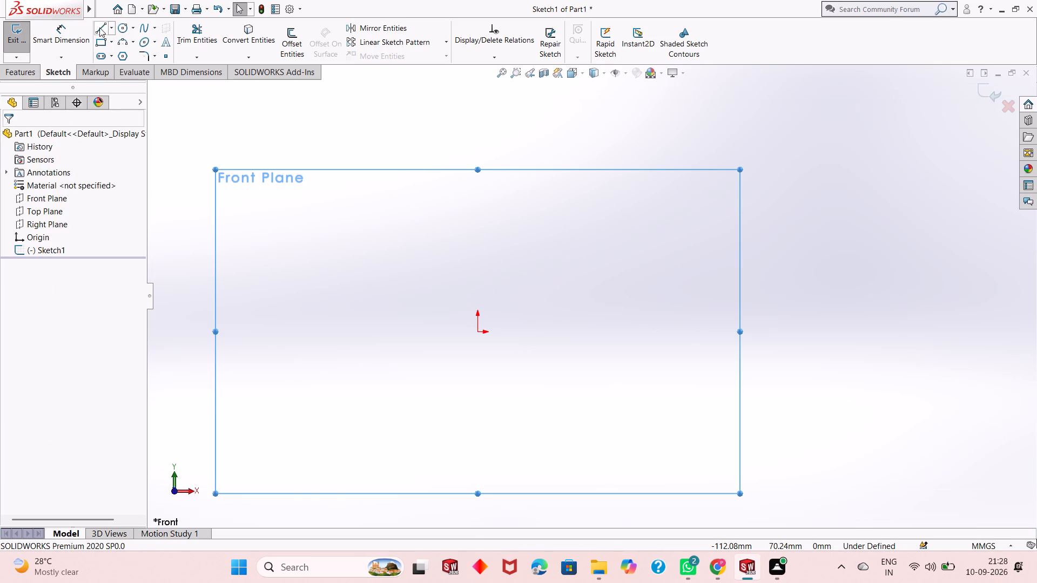
Draw a 19 mm vertical line up from the origin, continued by a 27 mm horizontal line away from its upper end.
{"action": "left_click", "coordinate": [99, 29]}
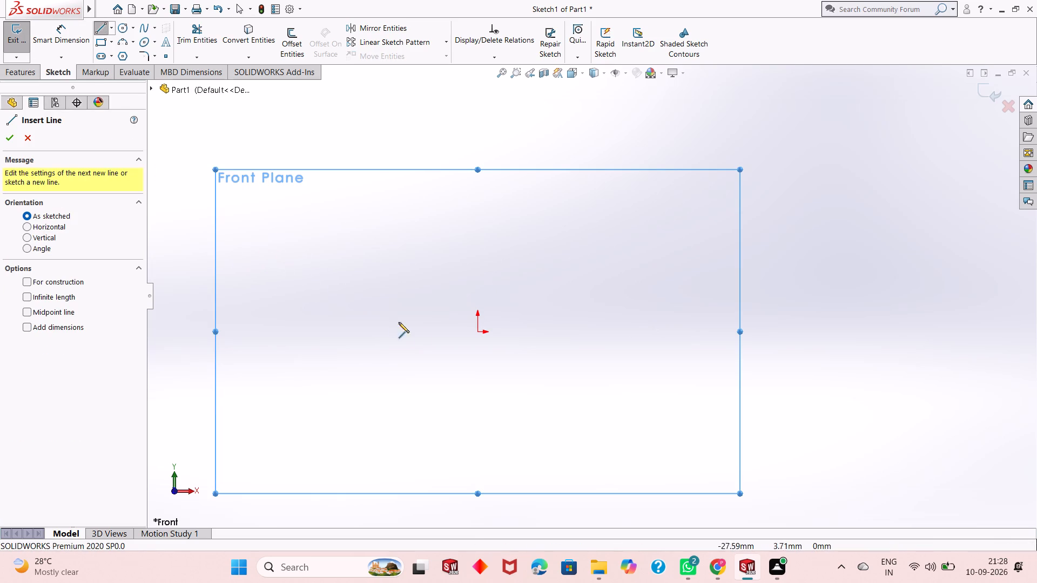
{"action": "left_click", "coordinate": [476, 333]}
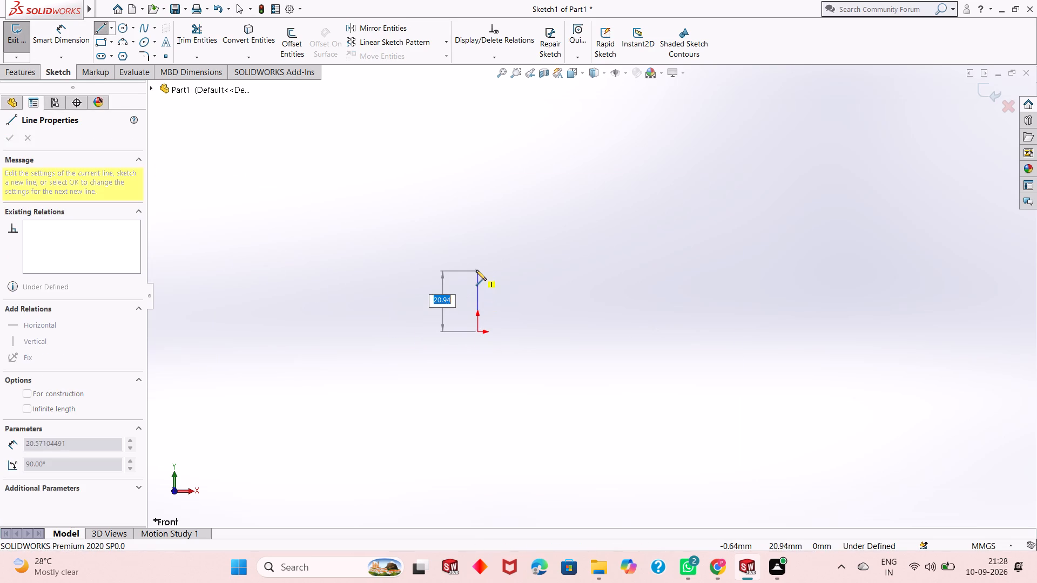
{"action": "type", "text": "19"}
{"action": "key", "text": "Return"}
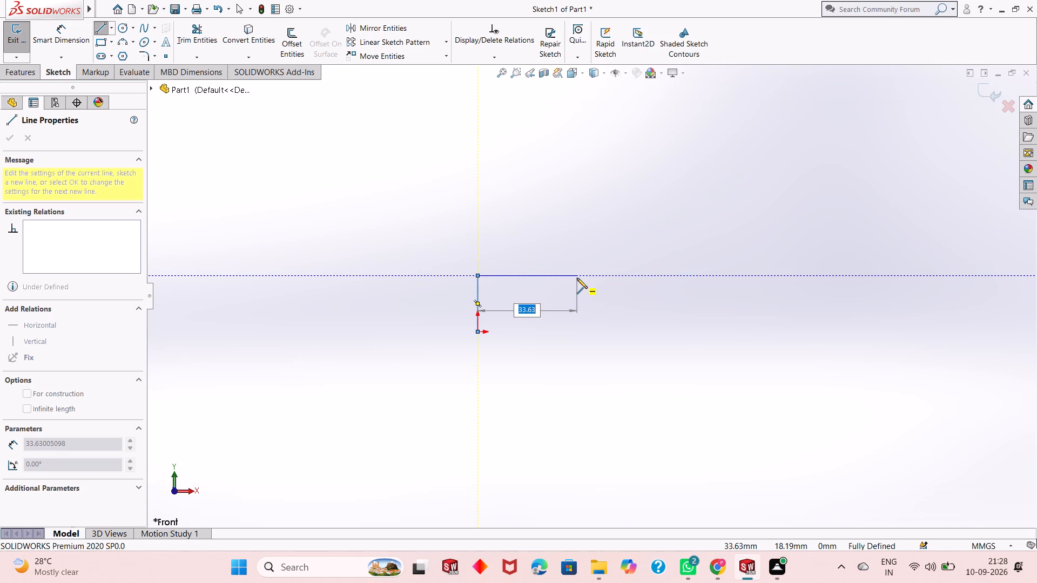
{"action": "key", "text": "2"}
{"action": "key", "text": "7"}
{"action": "key", "text": "Return"}
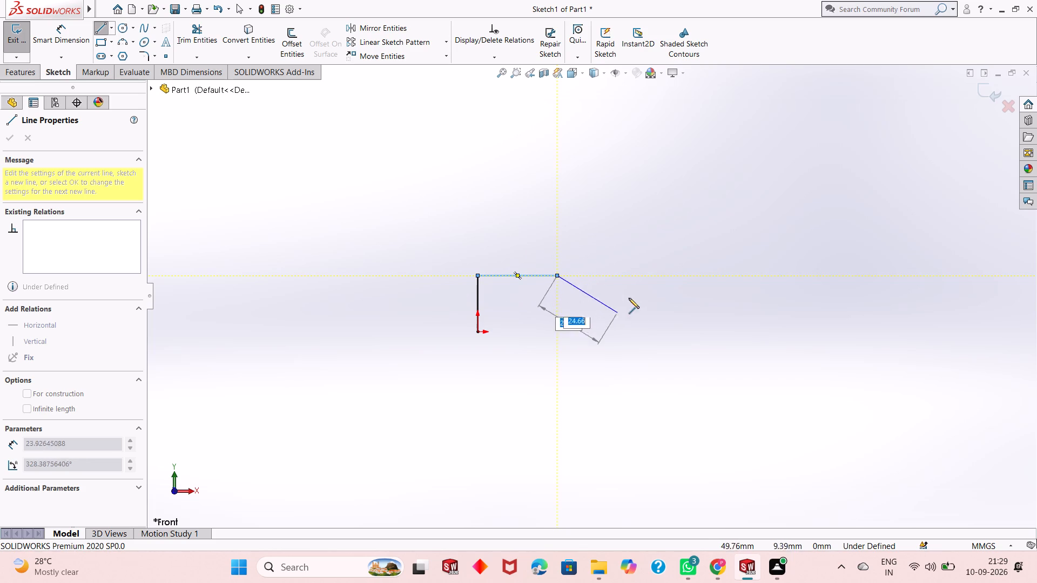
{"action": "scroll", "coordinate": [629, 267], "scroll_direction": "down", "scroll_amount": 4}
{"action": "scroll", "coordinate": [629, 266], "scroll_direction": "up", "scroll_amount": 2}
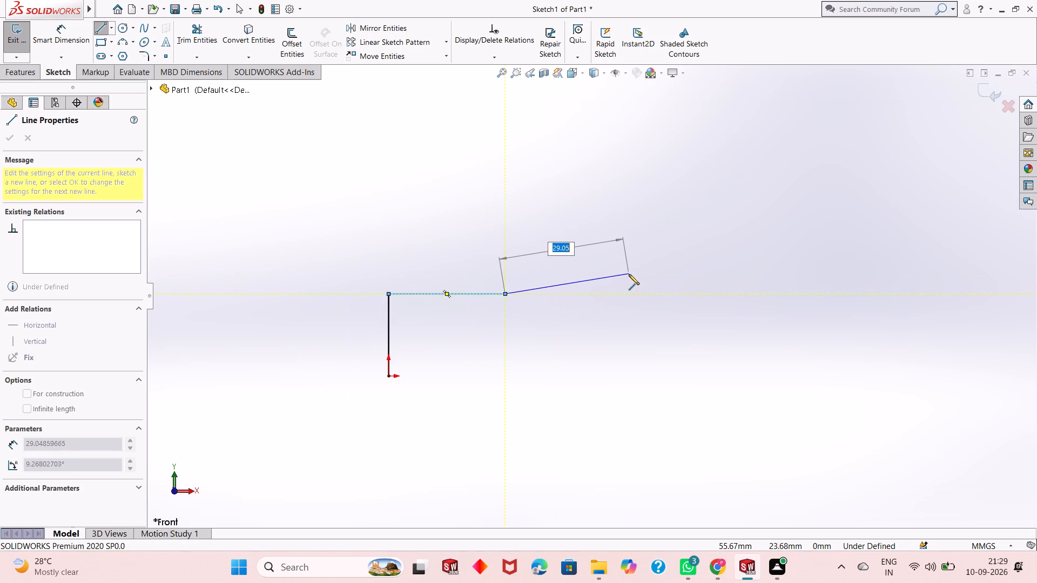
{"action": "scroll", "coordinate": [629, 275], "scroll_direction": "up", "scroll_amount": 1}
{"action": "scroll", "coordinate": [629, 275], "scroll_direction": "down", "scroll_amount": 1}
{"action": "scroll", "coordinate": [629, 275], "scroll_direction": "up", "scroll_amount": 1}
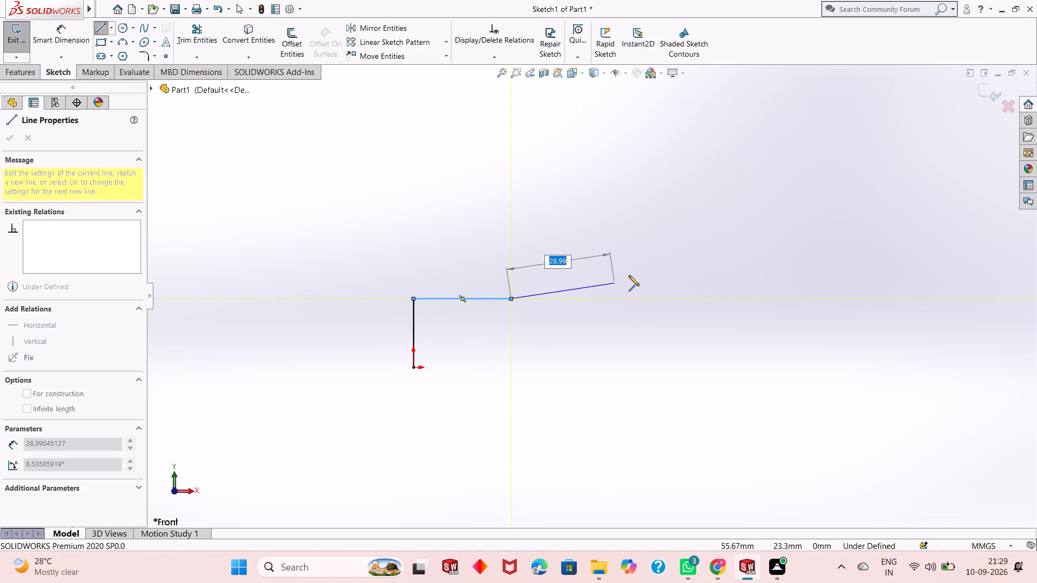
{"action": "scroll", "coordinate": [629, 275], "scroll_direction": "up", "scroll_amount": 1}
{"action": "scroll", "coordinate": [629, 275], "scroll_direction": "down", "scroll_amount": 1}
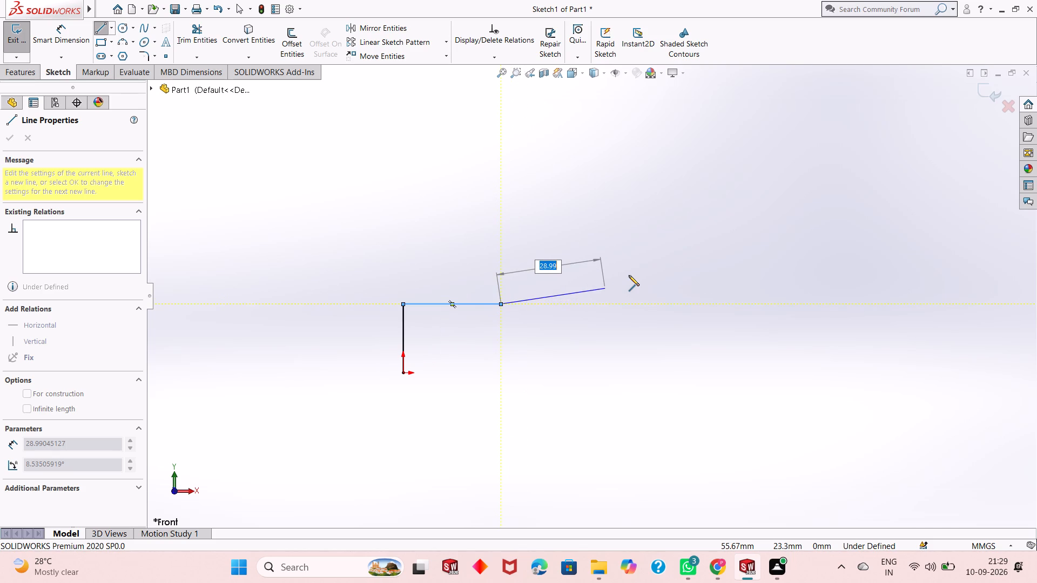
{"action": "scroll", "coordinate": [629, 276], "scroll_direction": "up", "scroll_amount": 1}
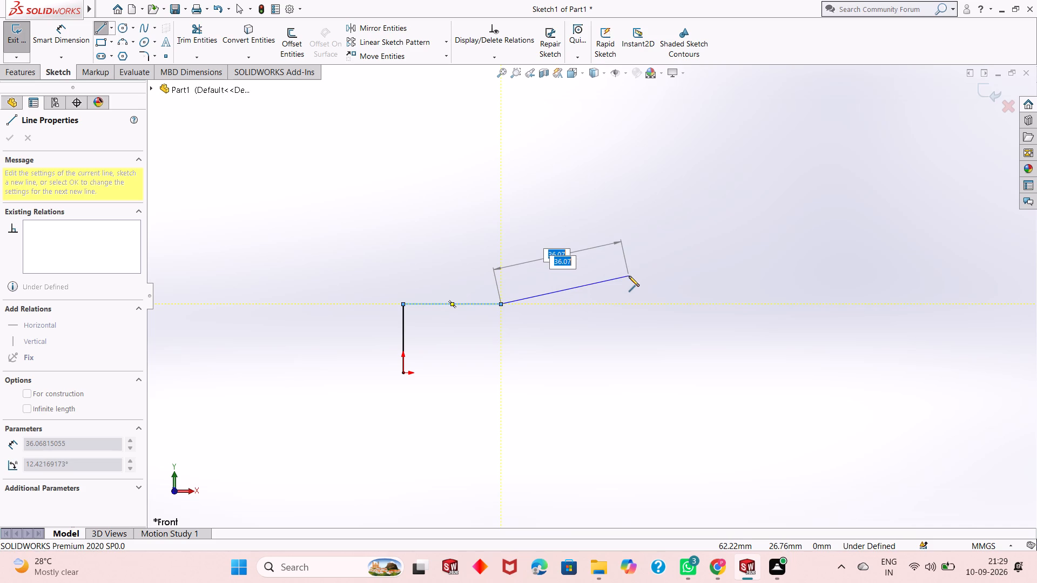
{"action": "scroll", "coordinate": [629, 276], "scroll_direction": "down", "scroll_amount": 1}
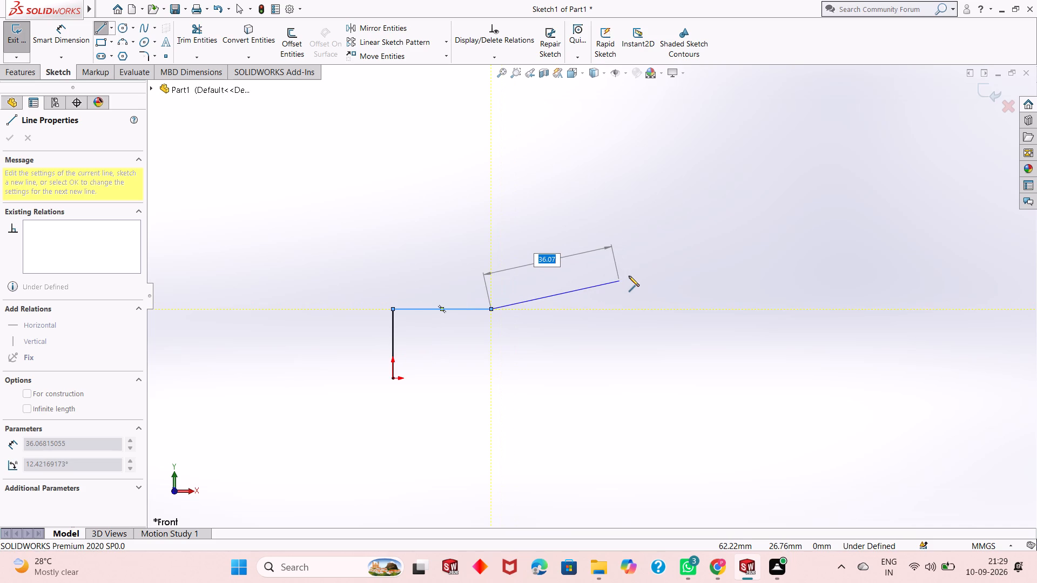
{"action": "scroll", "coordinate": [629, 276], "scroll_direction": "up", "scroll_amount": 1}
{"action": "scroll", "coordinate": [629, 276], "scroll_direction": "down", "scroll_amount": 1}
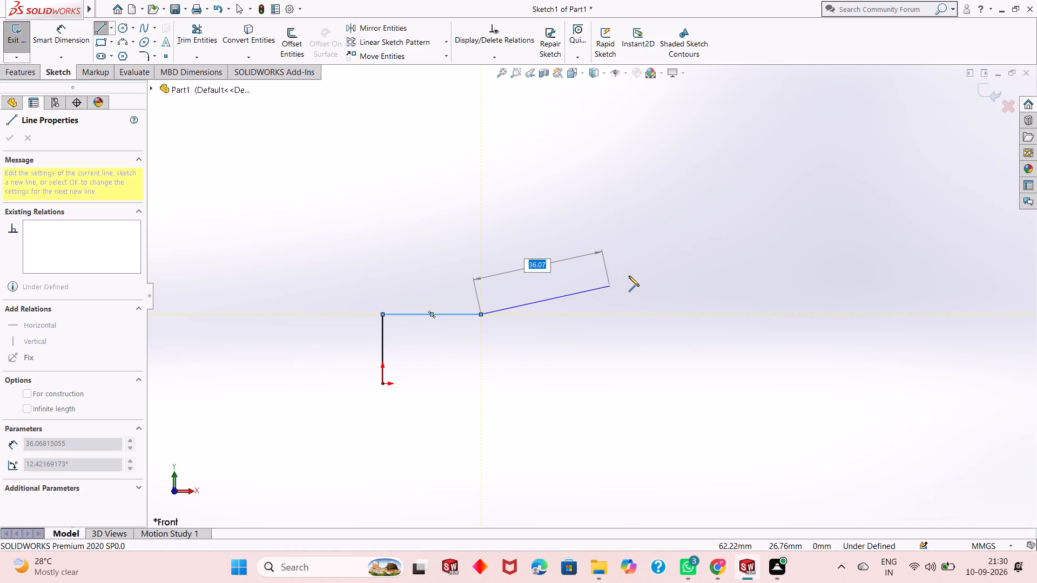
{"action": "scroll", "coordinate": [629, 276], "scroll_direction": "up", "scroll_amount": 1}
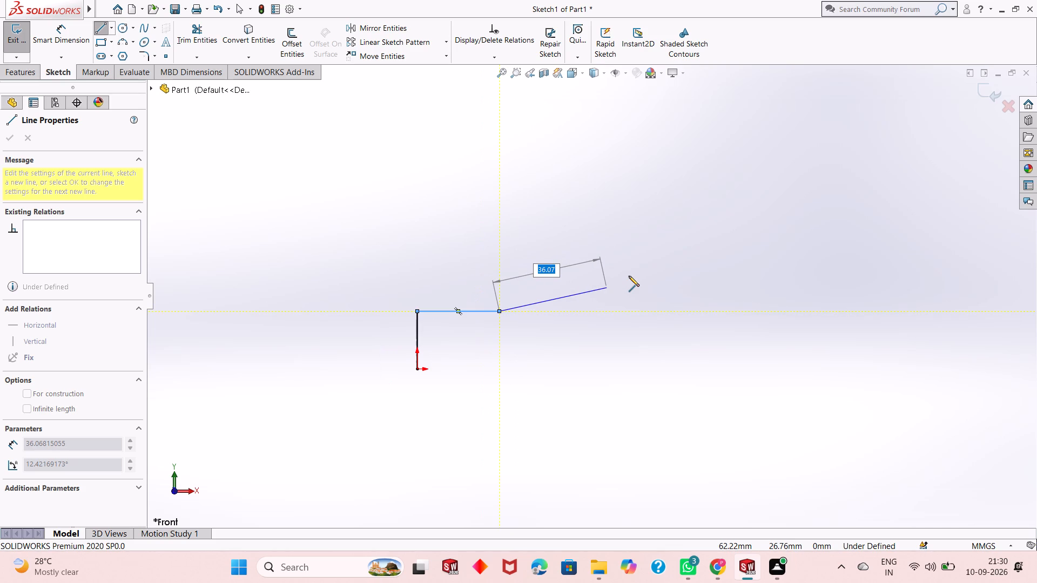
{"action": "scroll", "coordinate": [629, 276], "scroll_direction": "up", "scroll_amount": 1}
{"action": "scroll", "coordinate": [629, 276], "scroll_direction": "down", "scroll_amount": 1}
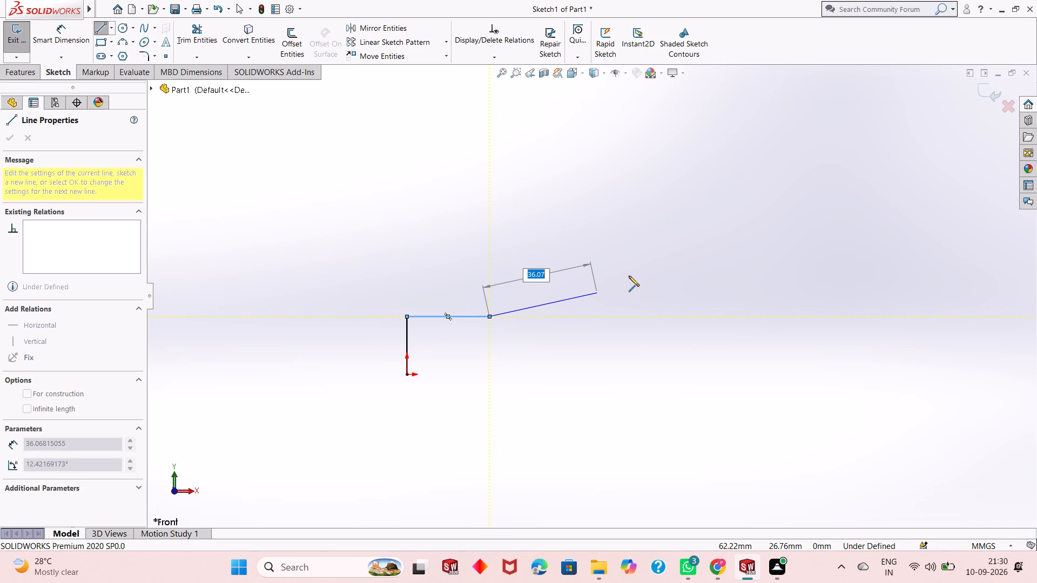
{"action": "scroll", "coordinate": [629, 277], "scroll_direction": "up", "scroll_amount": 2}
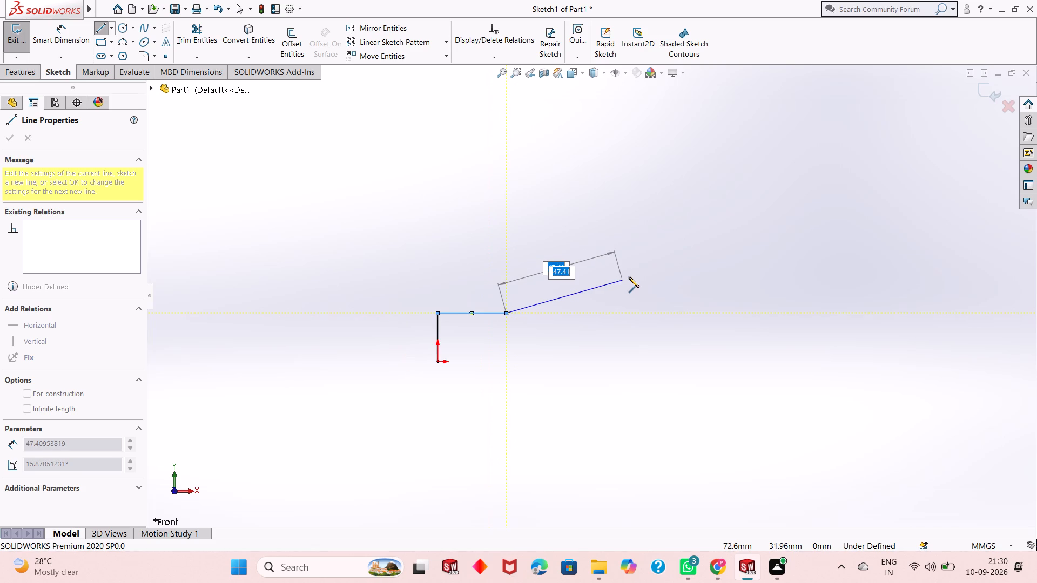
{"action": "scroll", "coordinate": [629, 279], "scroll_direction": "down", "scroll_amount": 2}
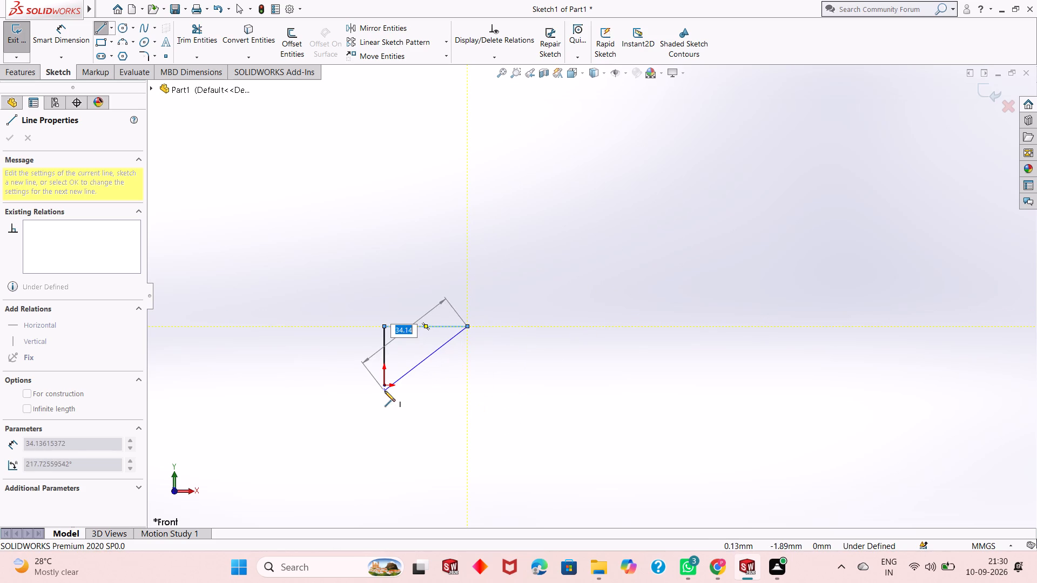
Complete the closed U-shaped profile: about 14 mm down, 80 mm across, up level with the first top edge, 24 mm across, 19 mm down, back to the origin.
{"action": "left_click", "coordinate": [467, 369]}
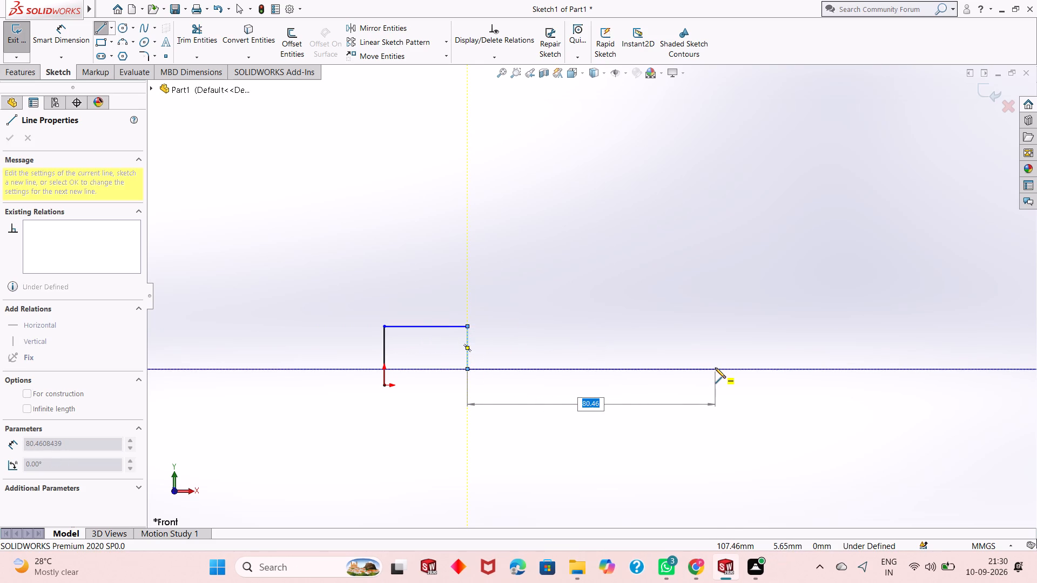
{"action": "left_click", "coordinate": [715, 368]}
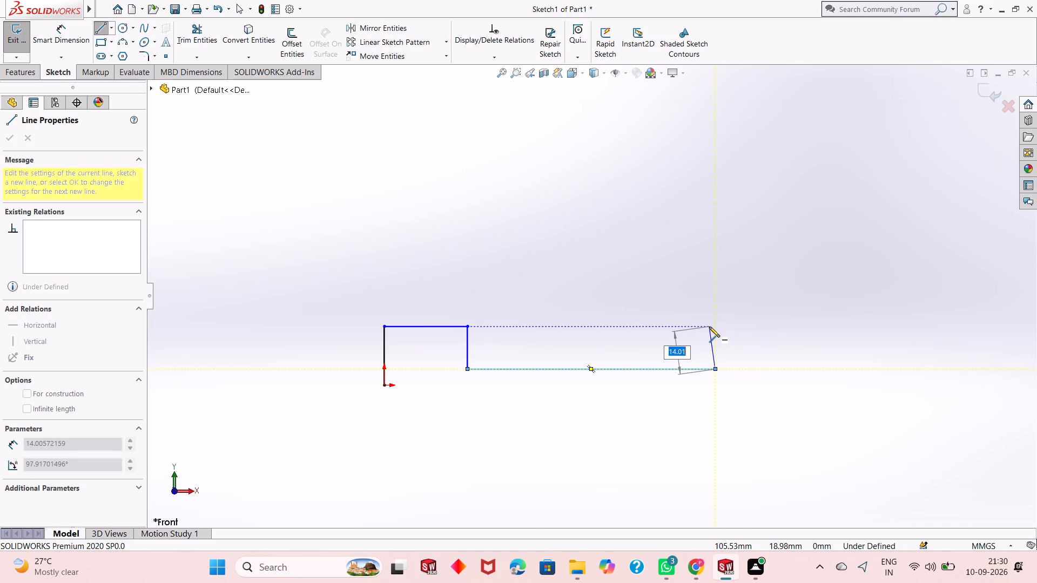
{"action": "left_click", "coordinate": [715, 326]}
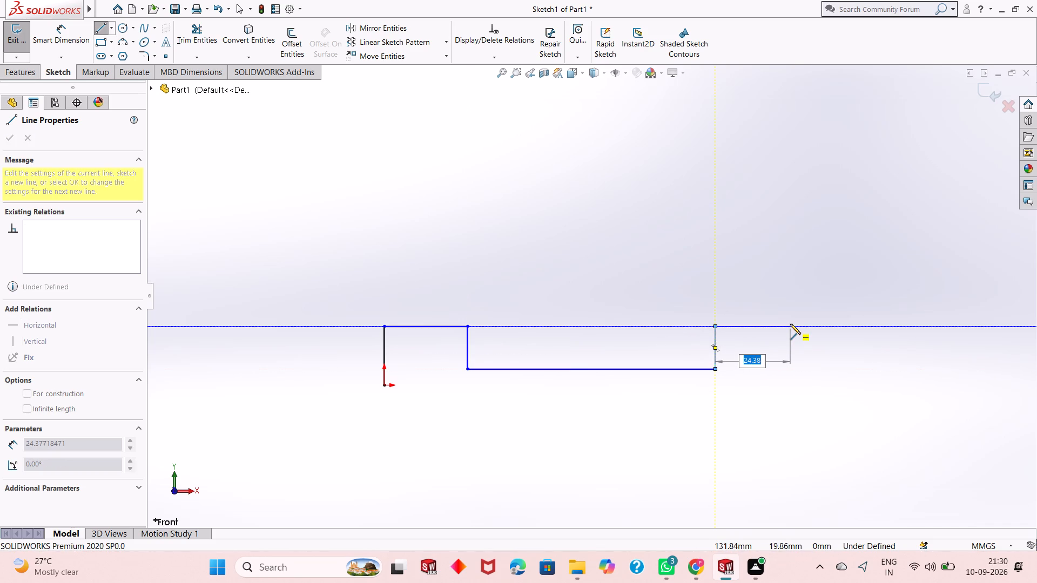
{"action": "left_click", "coordinate": [790, 324]}
{"action": "left_click", "coordinate": [789, 385]}
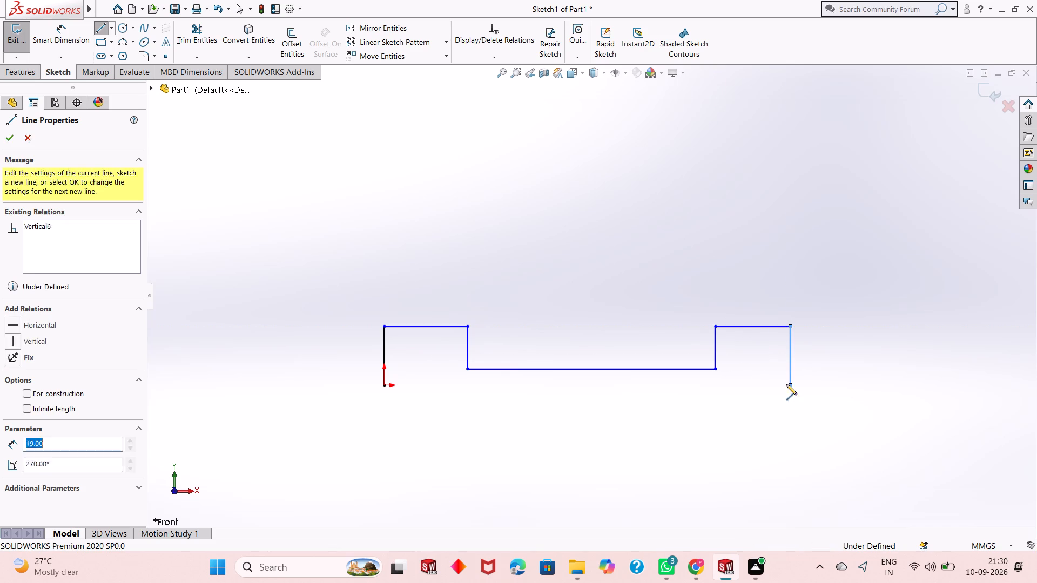
{"action": "left_click", "coordinate": [386, 382]}
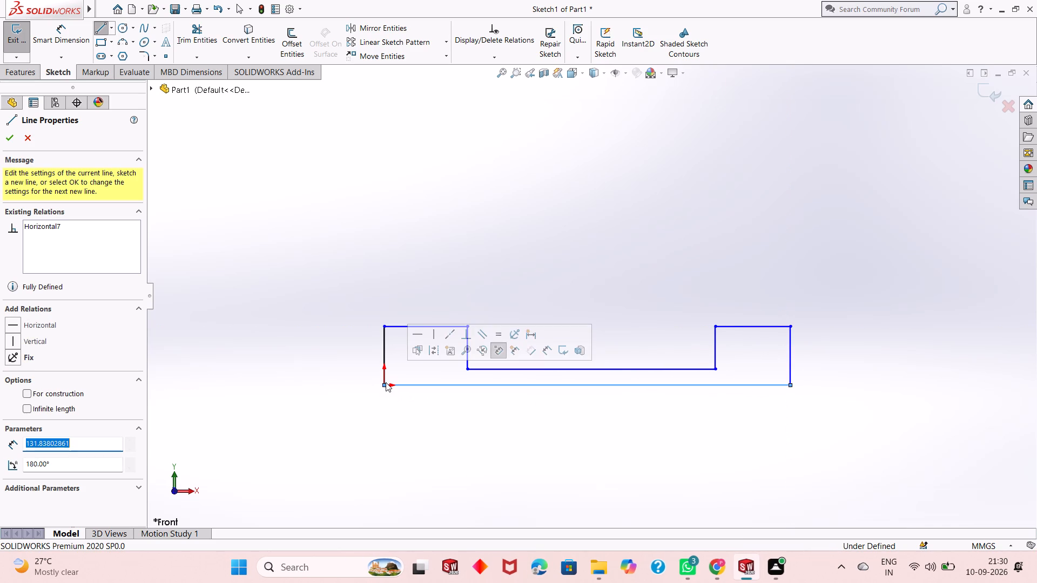
{"action": "key", "text": "Escape"}
{"action": "key", "text": "Escape"}
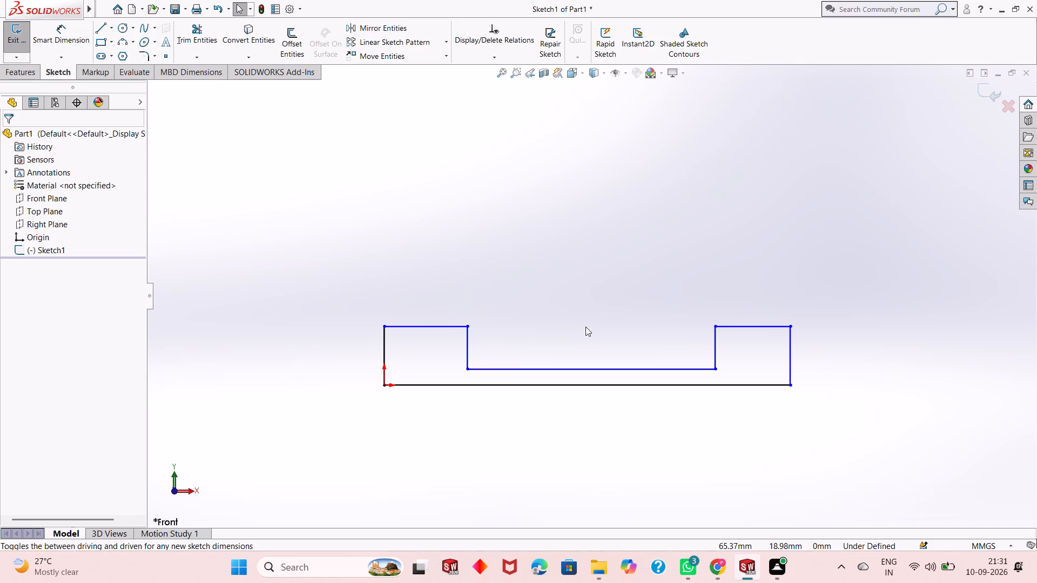
Start Smart Dimension for dimensioning the U-shaped profile.
{"action": "scroll", "coordinate": [585, 327], "scroll_direction": "up", "scroll_amount": 1}
{"action": "scroll", "coordinate": [585, 327], "scroll_direction": "down", "scroll_amount": 1}
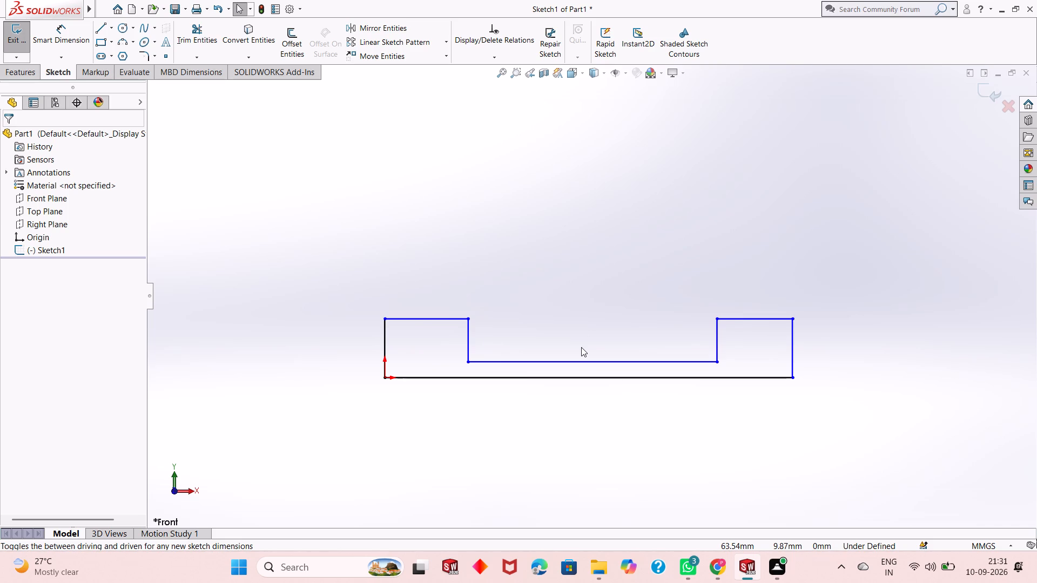
{"action": "scroll", "coordinate": [581, 347], "scroll_direction": "down", "scroll_amount": 1}
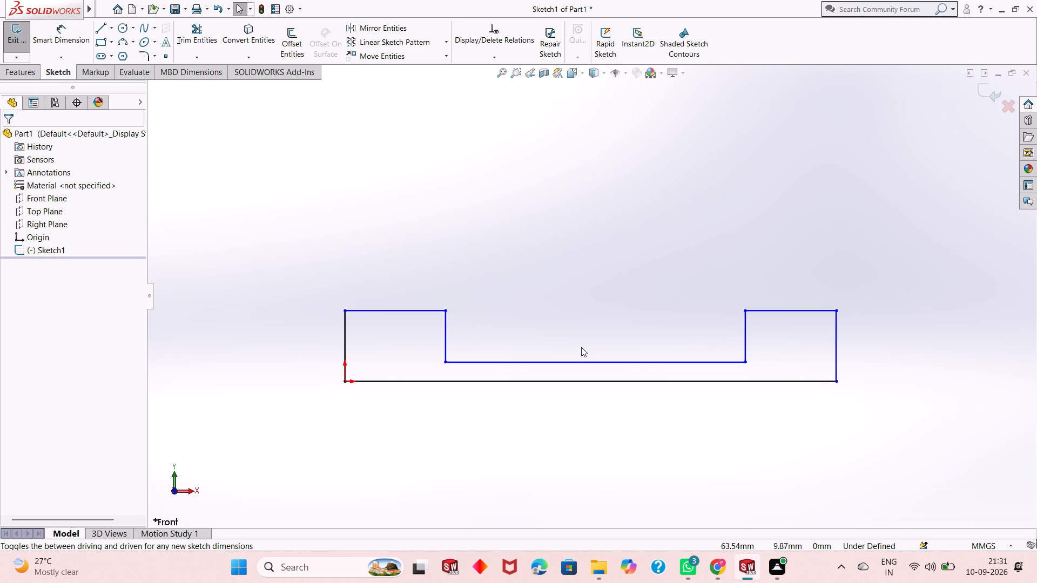
{"action": "scroll", "coordinate": [581, 347], "scroll_direction": "up", "scroll_amount": 1}
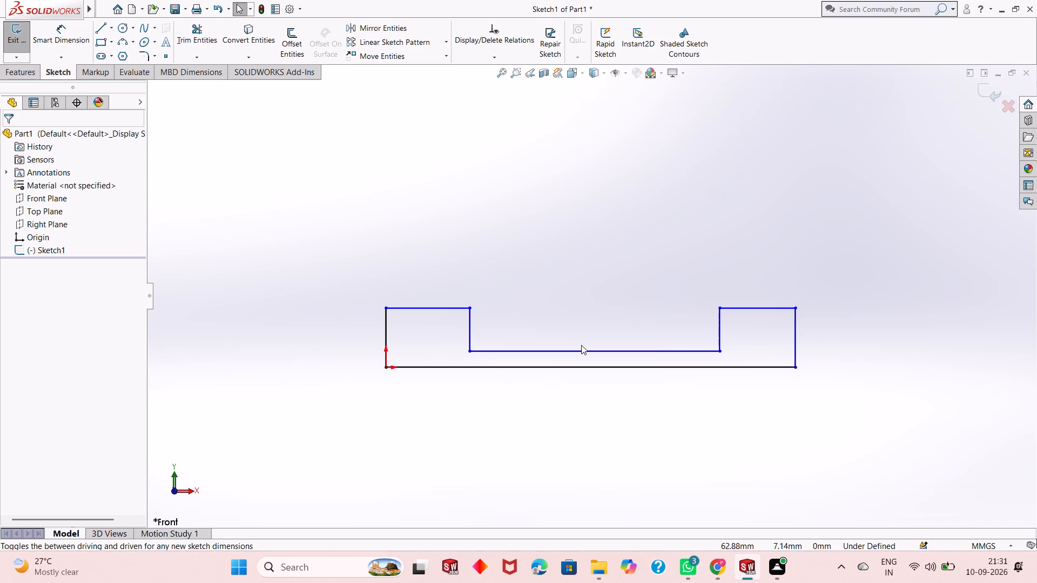
{"action": "scroll", "coordinate": [581, 345], "scroll_direction": "up", "scroll_amount": 2}
{"action": "scroll", "coordinate": [581, 345], "scroll_direction": "down", "scroll_amount": 1}
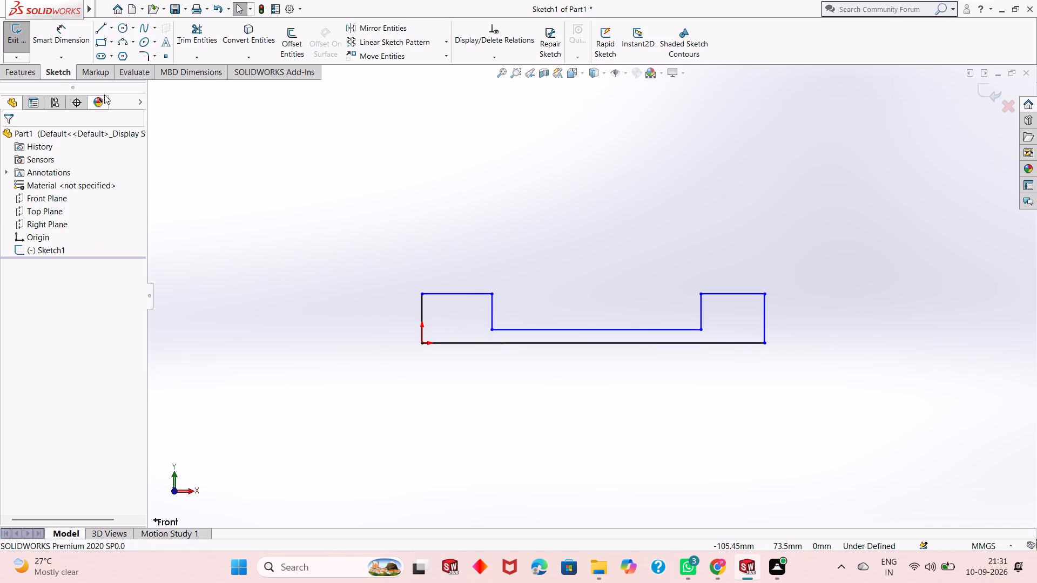
{"action": "left_click", "coordinate": [64, 30]}
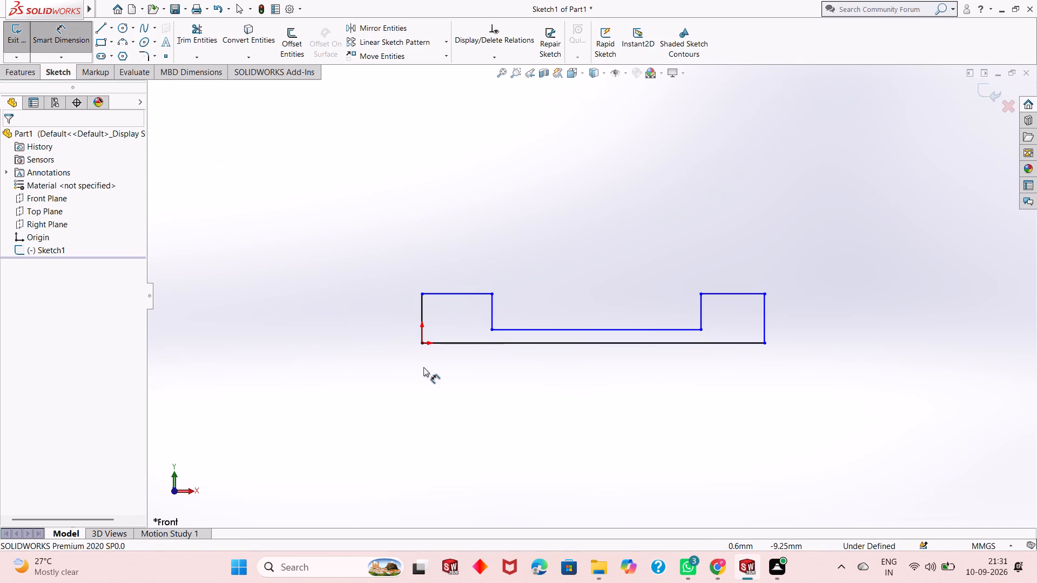
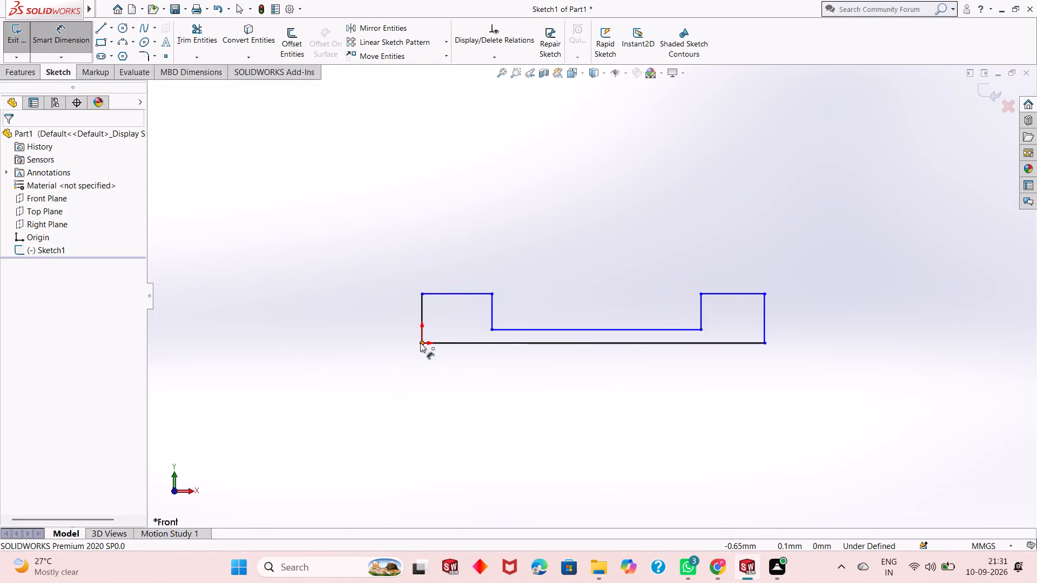
Dimension the profile's overall bottom width from the origin to its far lower corner as 144 mm.
{"action": "left_click", "coordinate": [420, 343]}
{"action": "left_click", "coordinate": [767, 343]}
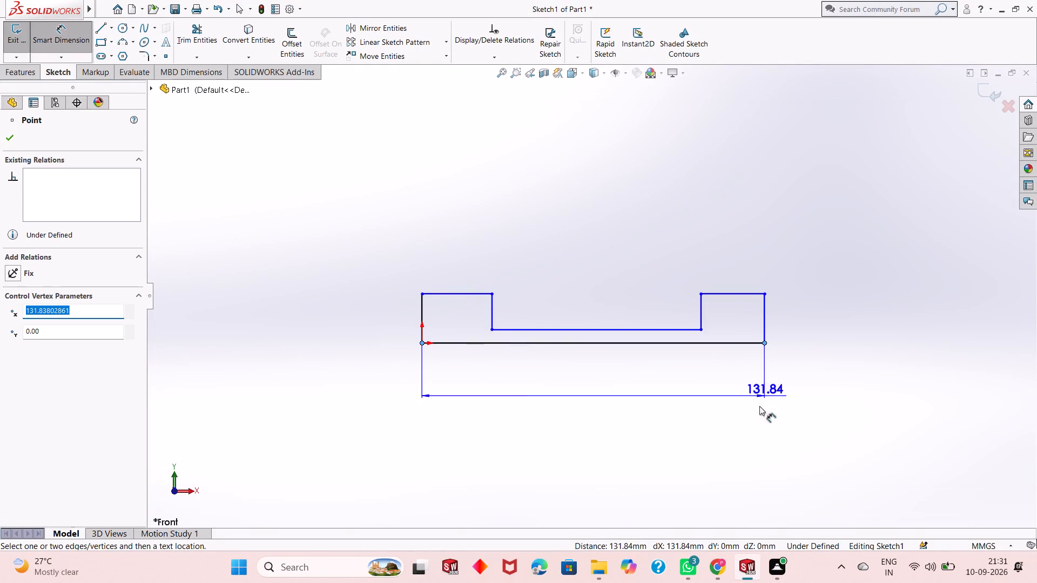
{"action": "left_click", "coordinate": [728, 432]}
{"action": "type", "text": "144"}
{"action": "key", "text": "Return"}
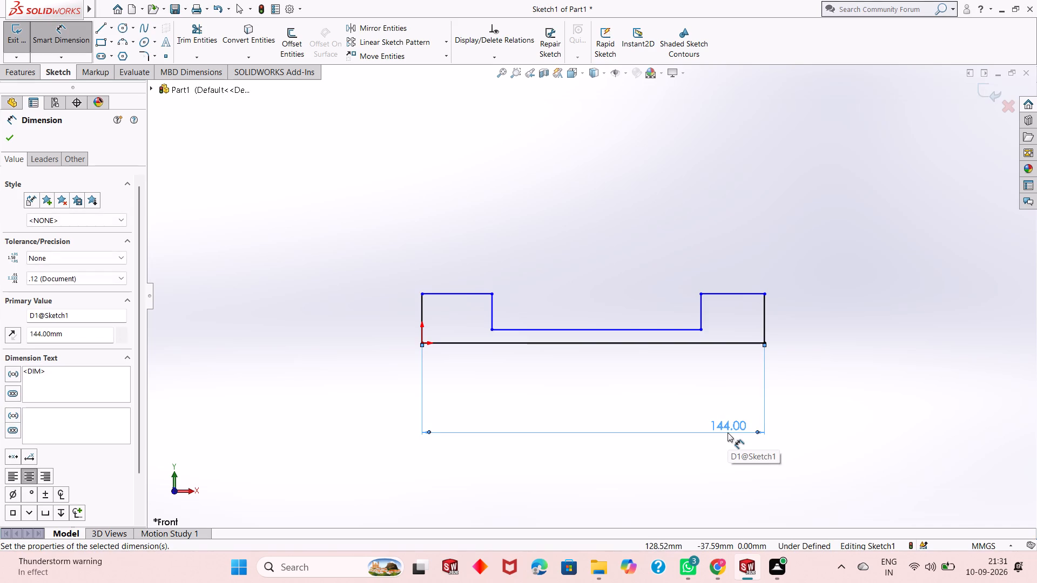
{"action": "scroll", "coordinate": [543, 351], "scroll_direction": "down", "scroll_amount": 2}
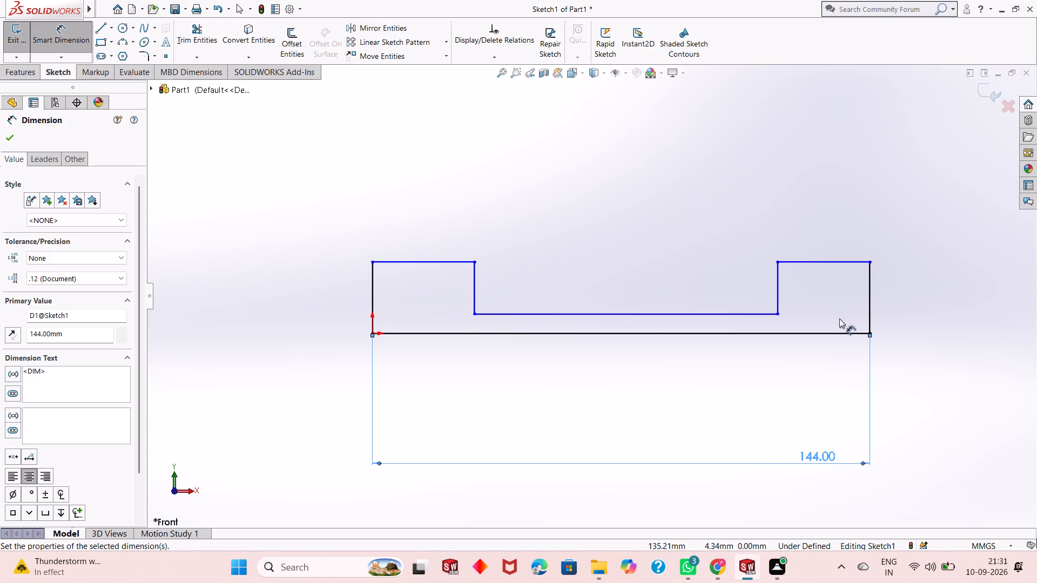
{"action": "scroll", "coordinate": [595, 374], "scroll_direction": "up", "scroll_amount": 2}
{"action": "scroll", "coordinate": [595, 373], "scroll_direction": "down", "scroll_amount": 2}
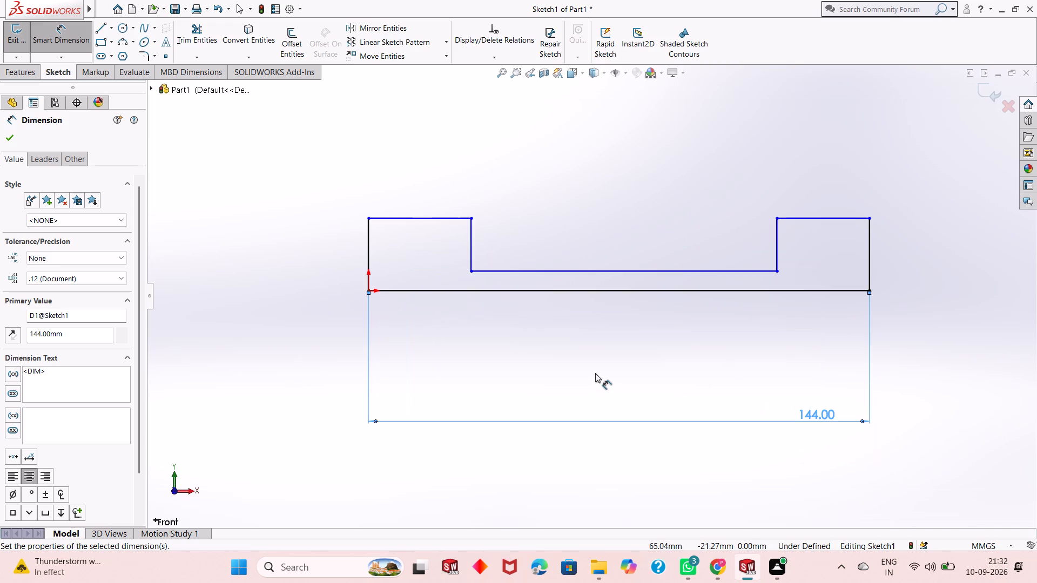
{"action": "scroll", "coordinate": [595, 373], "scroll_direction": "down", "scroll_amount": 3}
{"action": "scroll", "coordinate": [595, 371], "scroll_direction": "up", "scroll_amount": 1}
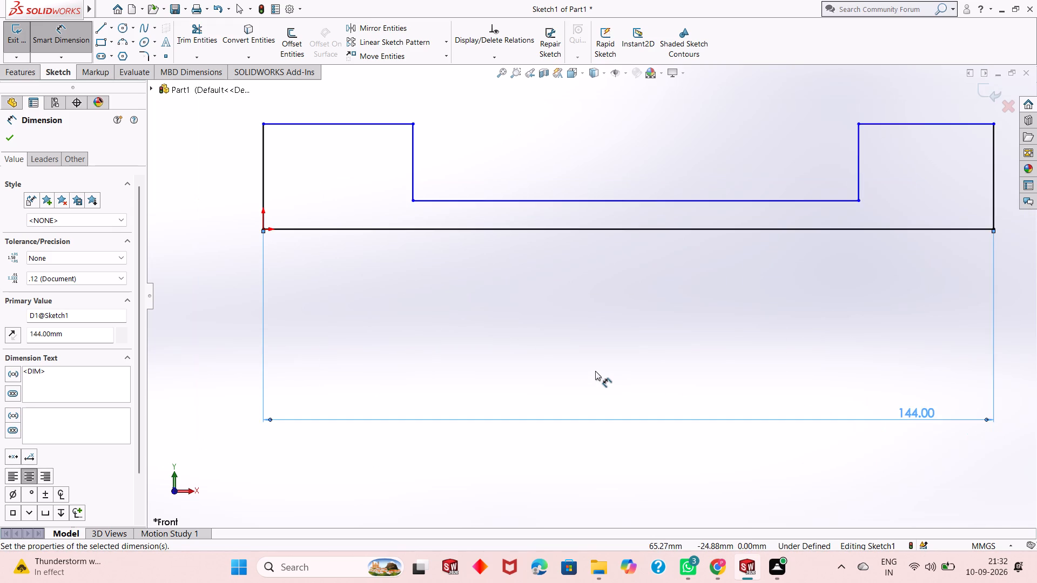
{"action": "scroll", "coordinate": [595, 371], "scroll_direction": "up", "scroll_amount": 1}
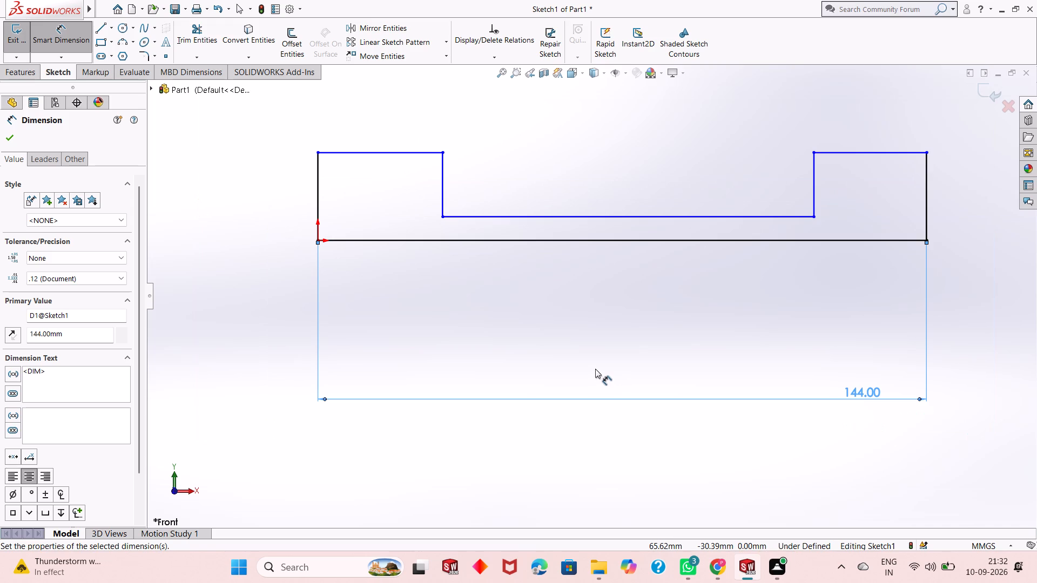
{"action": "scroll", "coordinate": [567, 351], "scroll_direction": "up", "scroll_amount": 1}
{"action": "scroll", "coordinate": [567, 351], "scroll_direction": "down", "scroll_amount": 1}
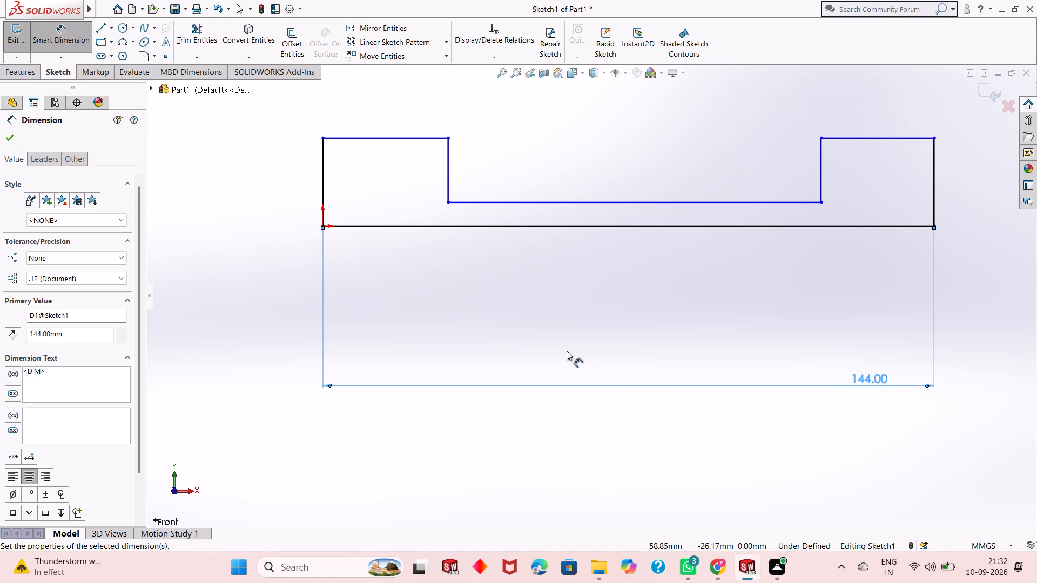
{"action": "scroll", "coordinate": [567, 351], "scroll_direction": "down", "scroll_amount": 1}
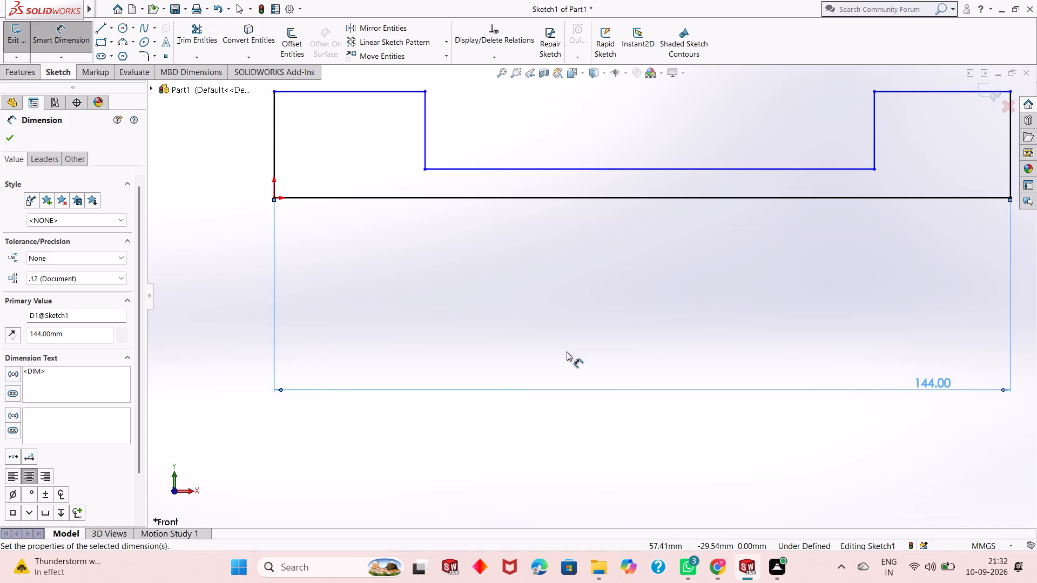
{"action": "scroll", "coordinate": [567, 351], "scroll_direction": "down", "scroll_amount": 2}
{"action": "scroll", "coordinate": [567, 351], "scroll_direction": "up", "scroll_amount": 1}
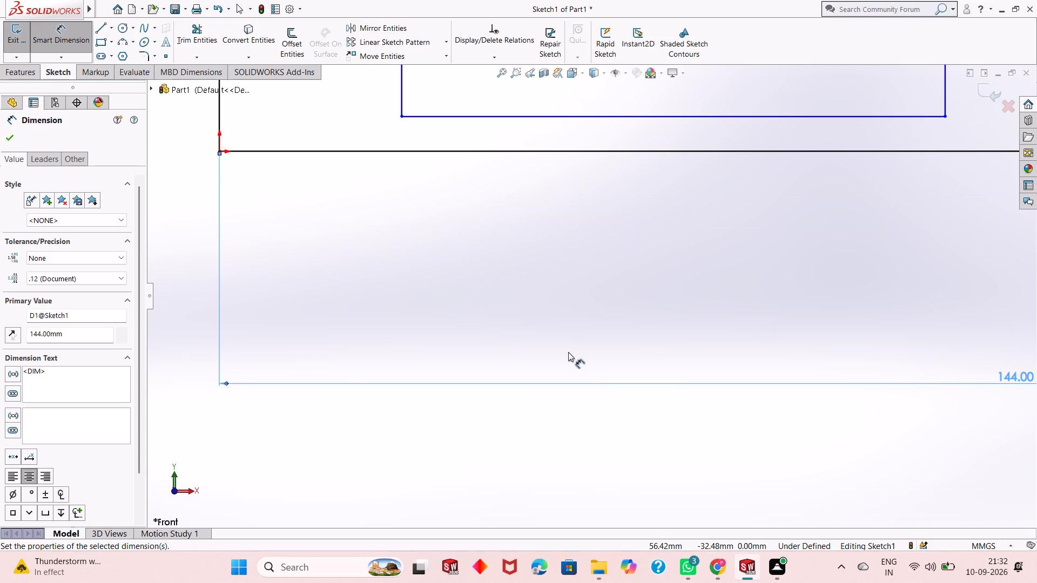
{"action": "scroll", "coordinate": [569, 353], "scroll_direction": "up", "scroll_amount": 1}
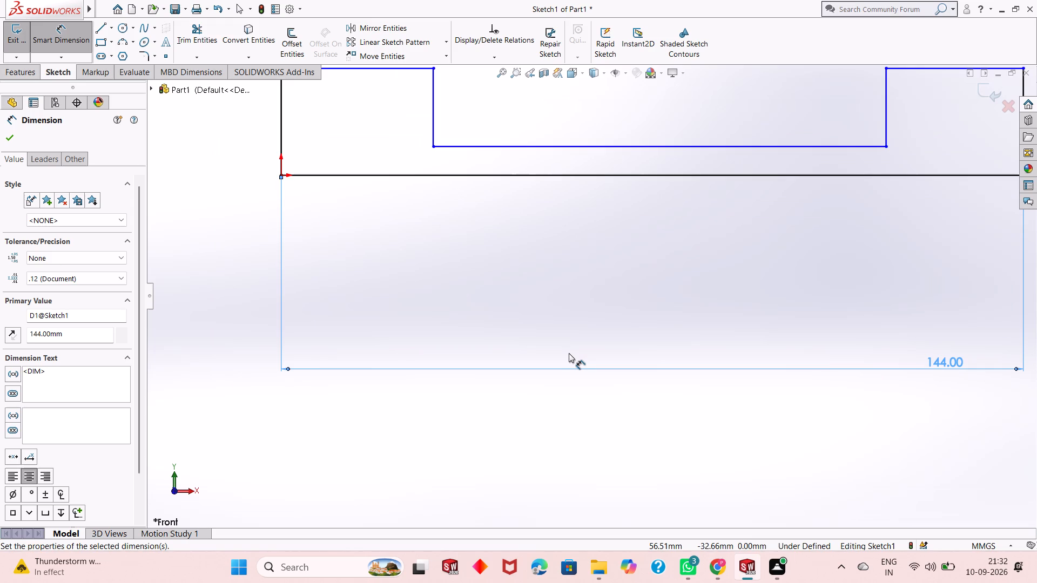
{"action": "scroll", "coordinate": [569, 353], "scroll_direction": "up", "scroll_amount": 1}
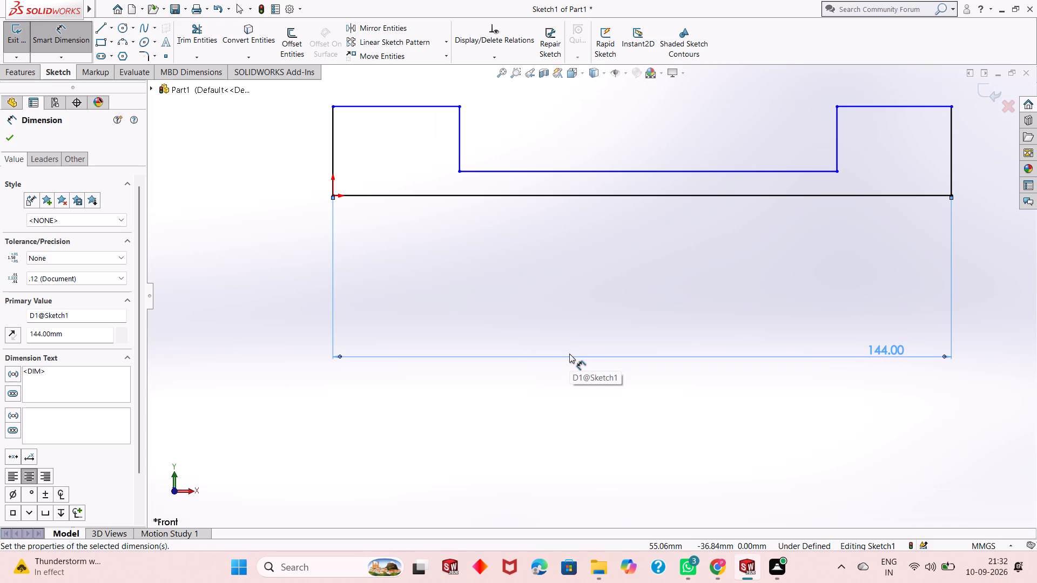
Dimension the top edge of the raised block on the origin side as 29 mm, with the text below the profile.
{"action": "left_click", "coordinate": [462, 172]}
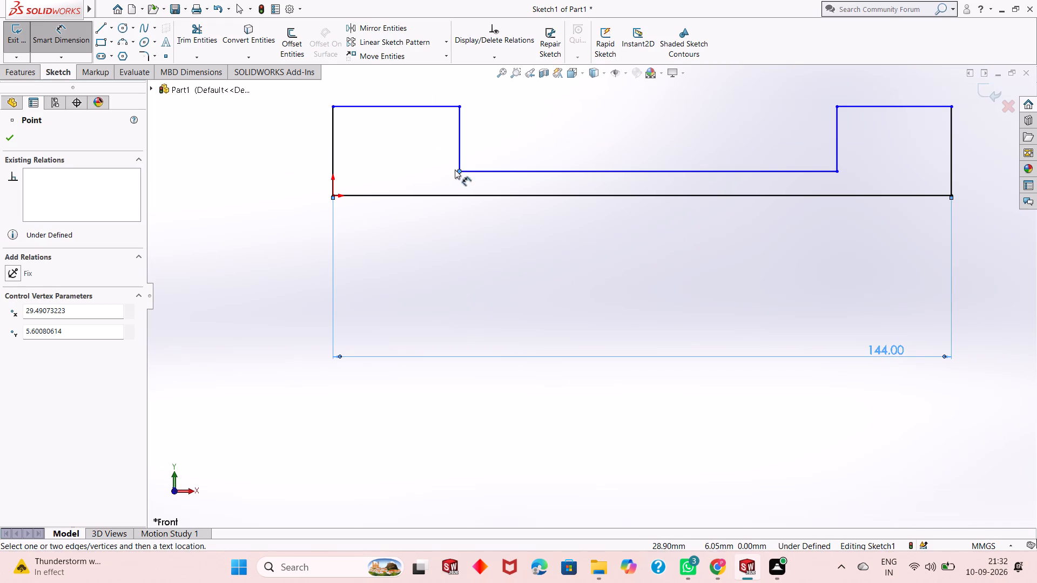
{"action": "key", "text": "Escape"}
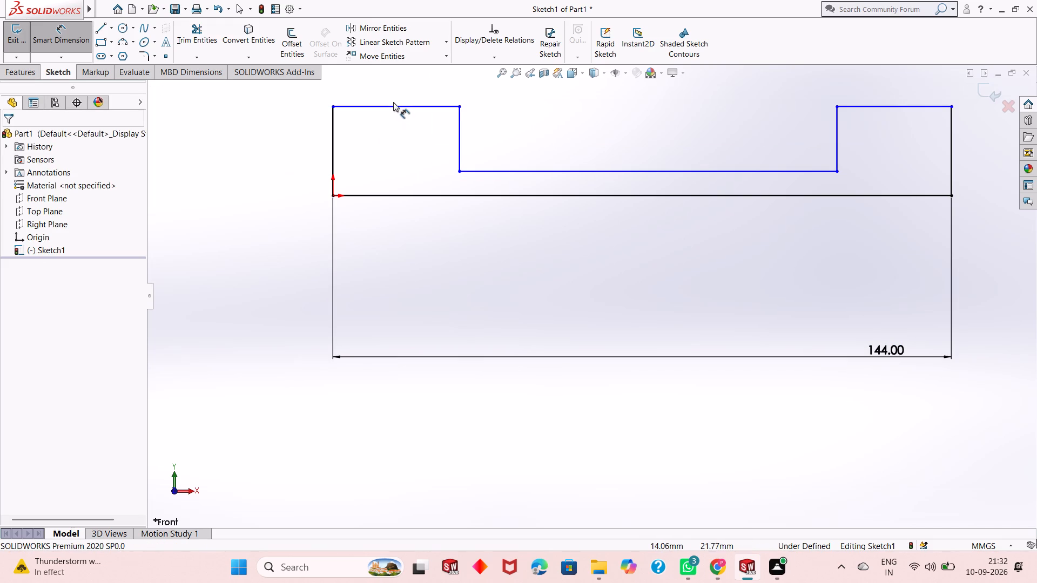
{"action": "left_click", "coordinate": [393, 103]}
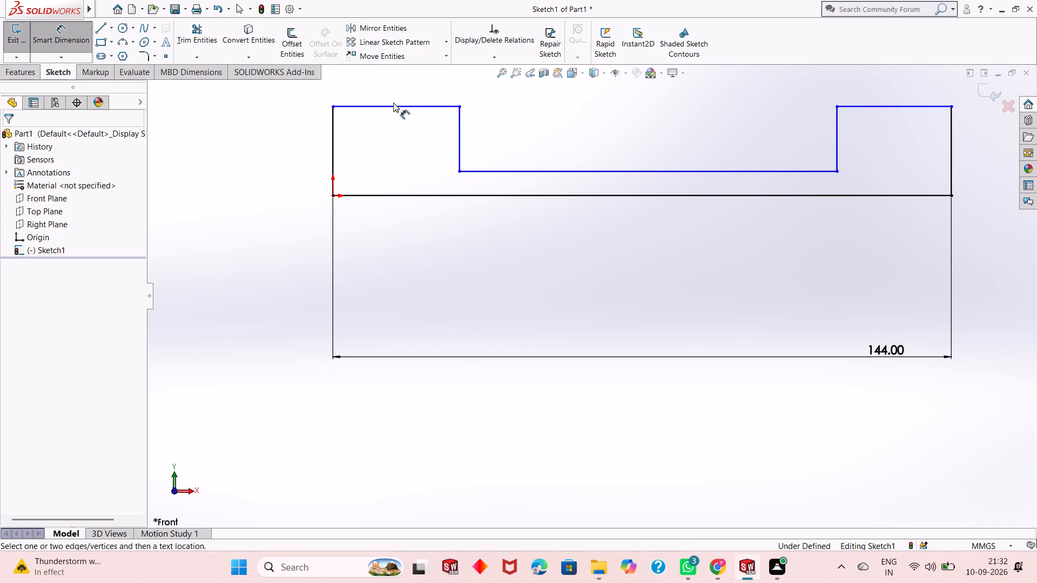
{"action": "left_click", "coordinate": [396, 109]}
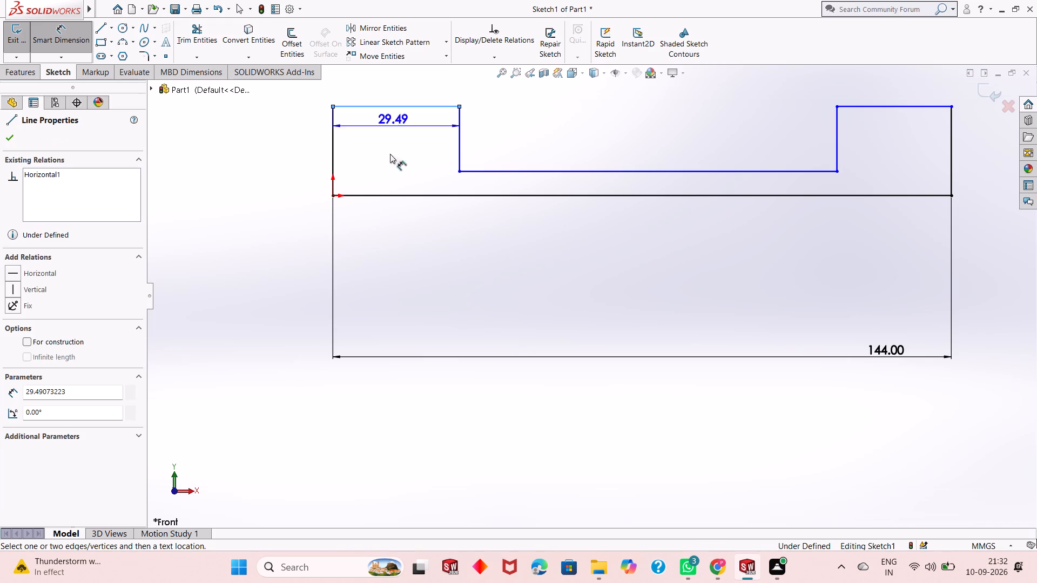
{"action": "left_click", "coordinate": [406, 262]}
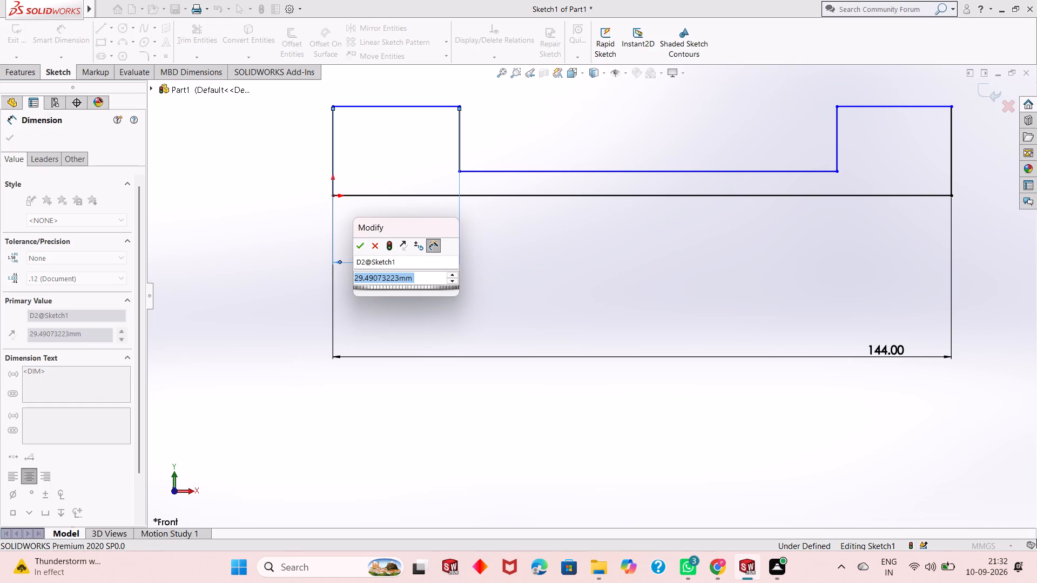
{"action": "type", "text": "29"}
{"action": "key", "text": "Return"}
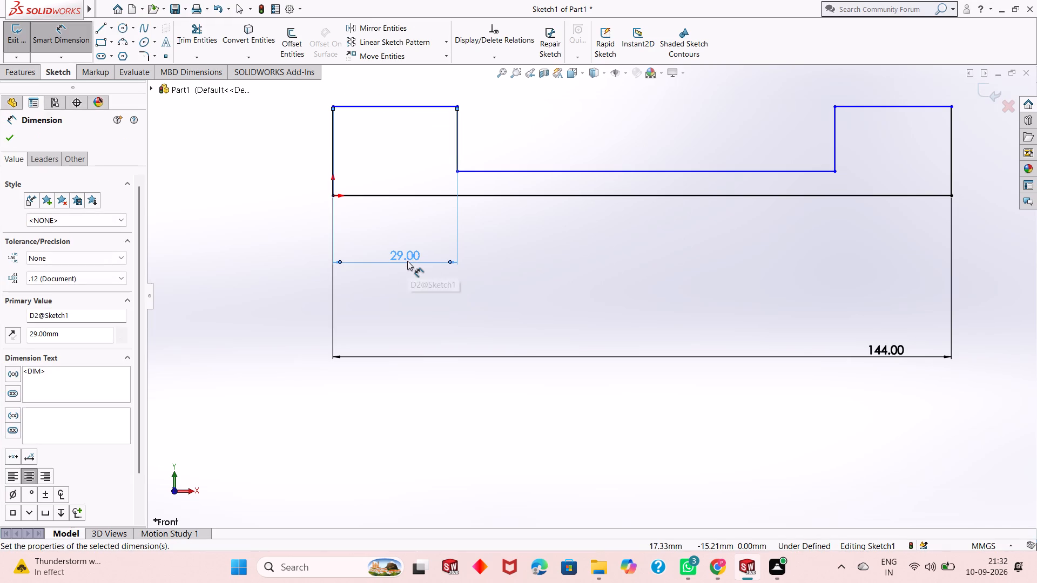
Dimension the top edge of the raised block farthest from the origin as 29 mm.
{"action": "left_click", "coordinate": [911, 107]}
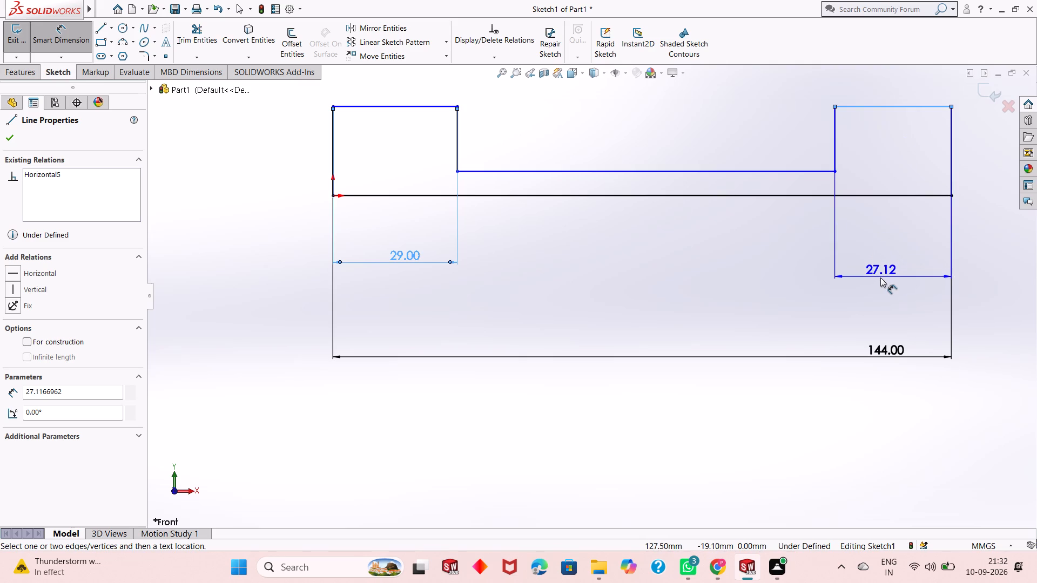
{"action": "left_click", "coordinate": [880, 277]}
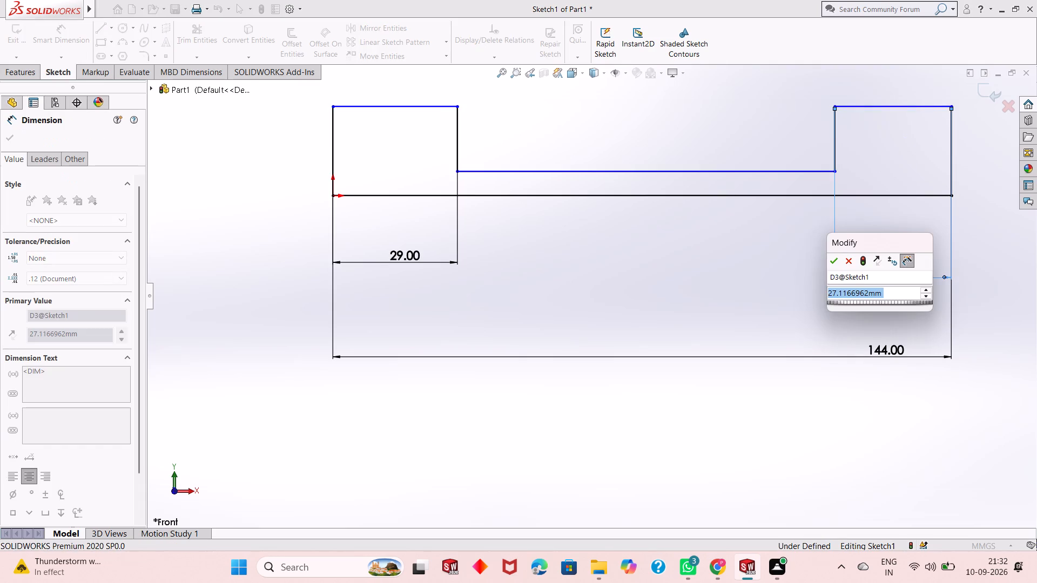
{"action": "type", "text": "29"}
{"action": "key", "text": "Return"}
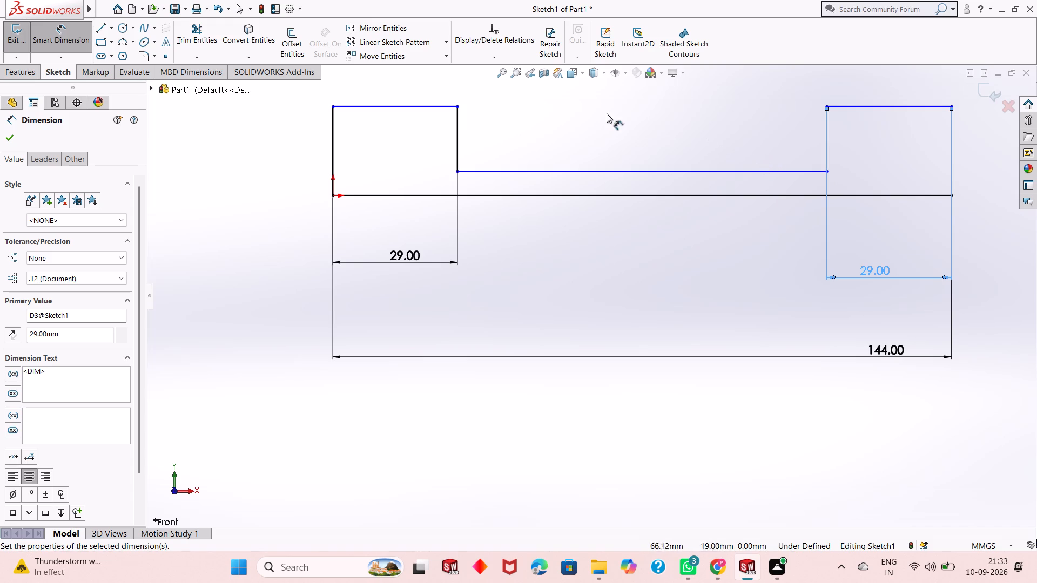
Dimension the recess's inner vertical edge nearest the origin, placing it outside the profile and keeping the length as drawn.
{"action": "left_click", "coordinate": [459, 135]}
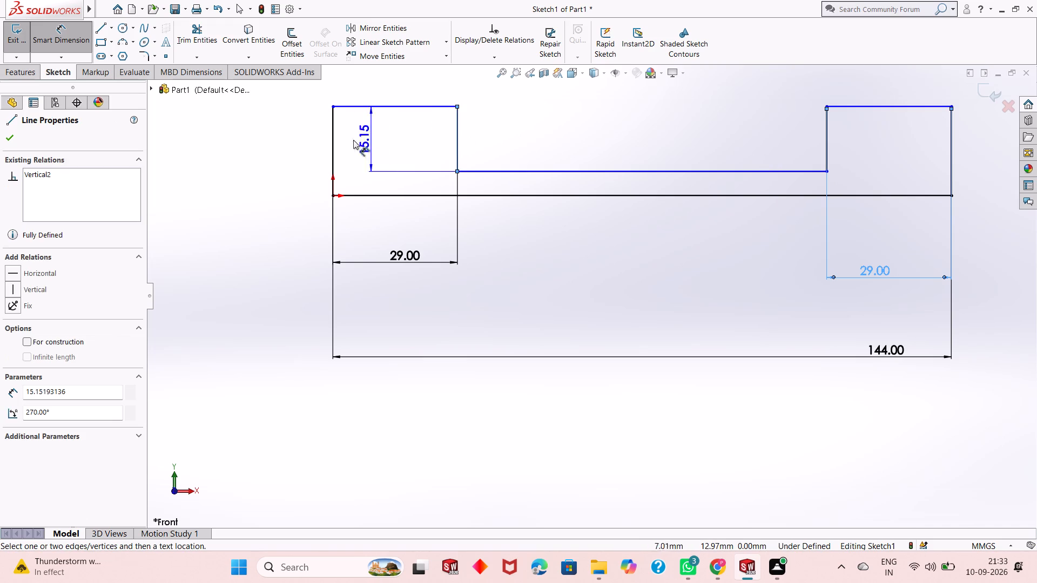
{"action": "left_click", "coordinate": [279, 143]}
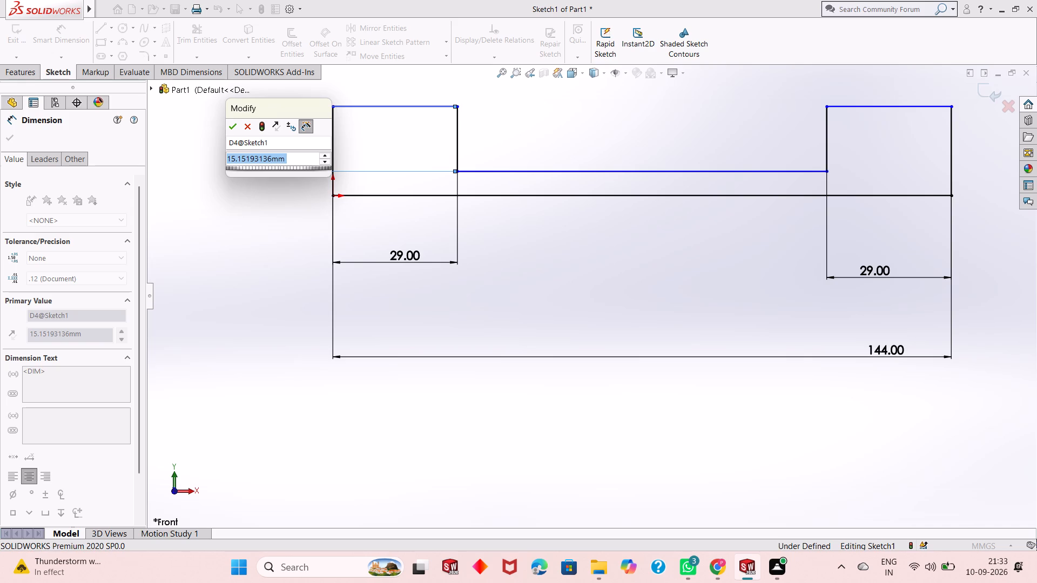
{"action": "scroll", "coordinate": [413, 277], "scroll_direction": "up", "scroll_amount": 2}
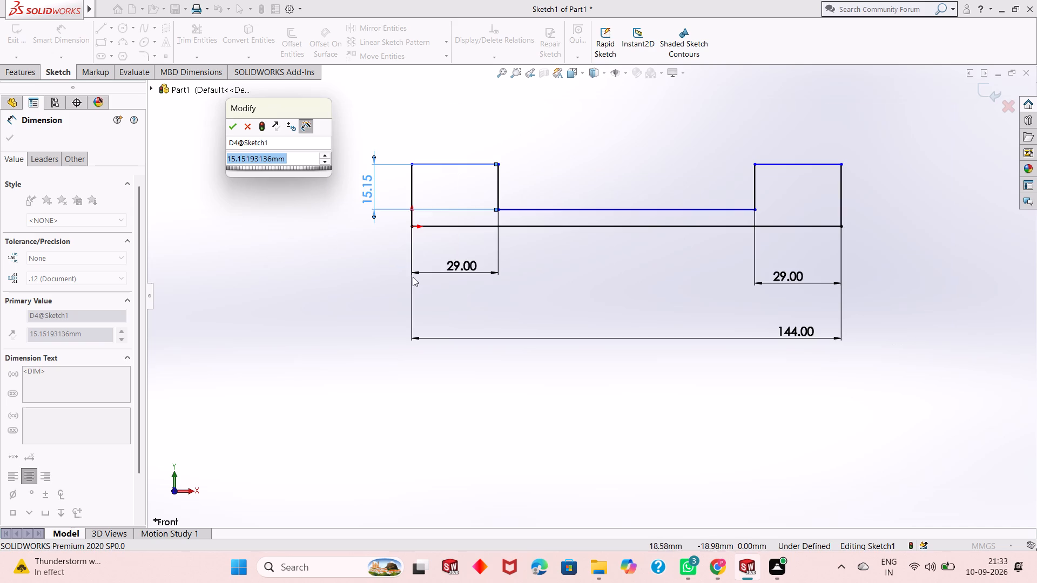
{"action": "scroll", "coordinate": [443, 274], "scroll_direction": "down", "scroll_amount": 1}
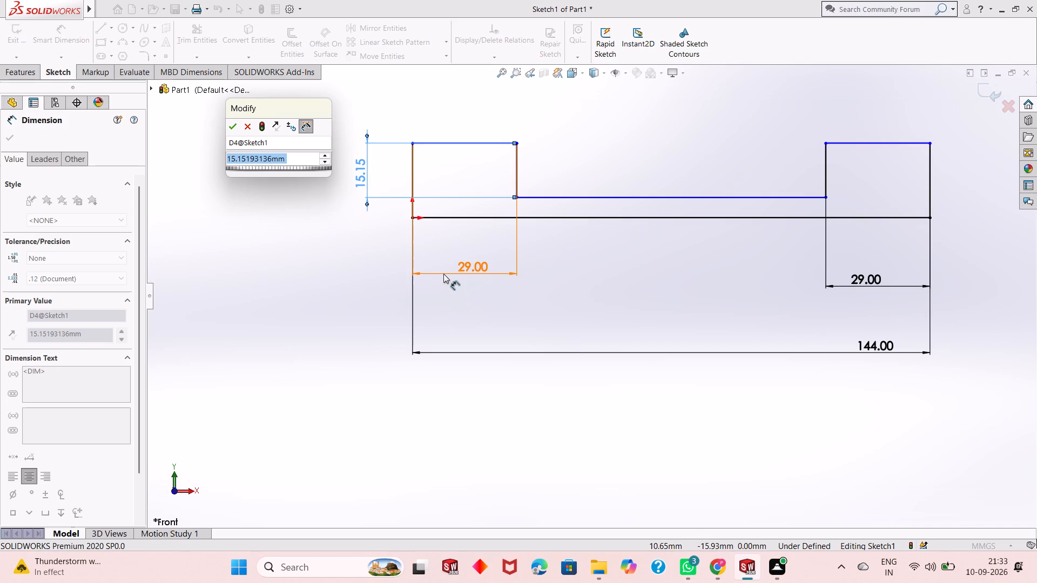
{"action": "scroll", "coordinate": [443, 274], "scroll_direction": "up", "scroll_amount": 1}
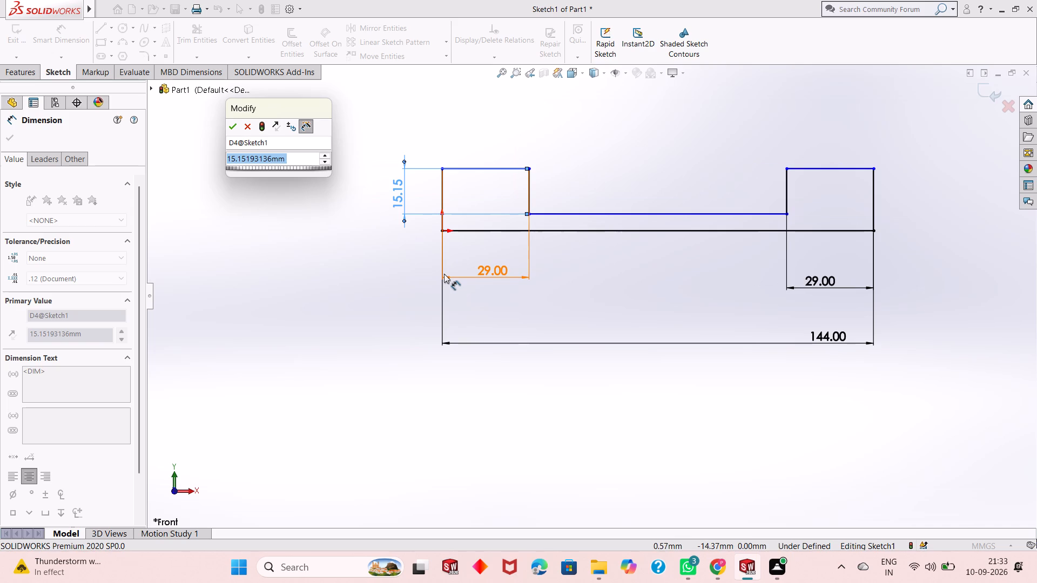
{"action": "scroll", "coordinate": [444, 274], "scroll_direction": "up", "scroll_amount": 2}
{"action": "scroll", "coordinate": [444, 274], "scroll_direction": "down", "scroll_amount": 2}
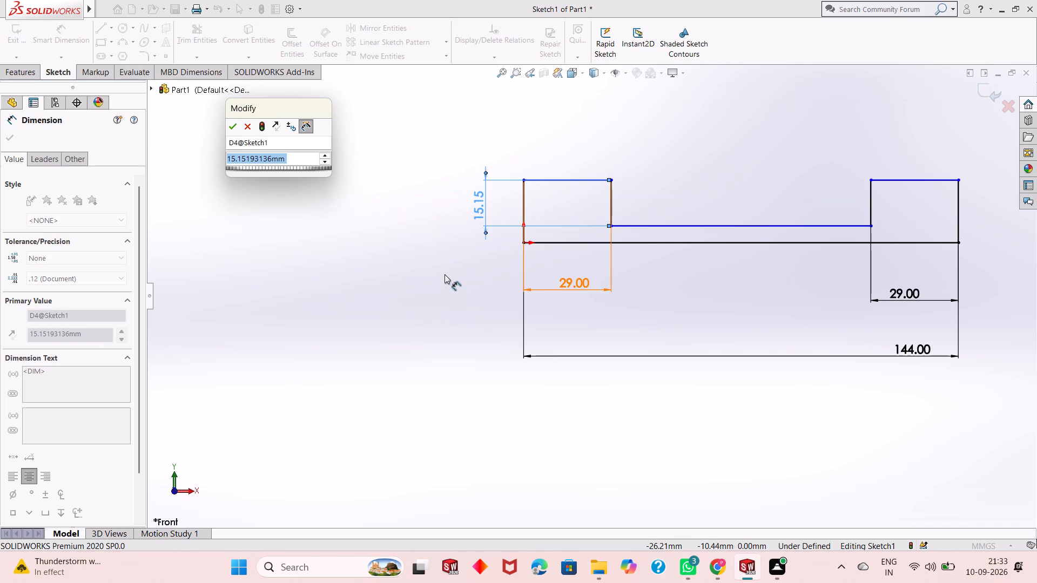
{"action": "scroll", "coordinate": [445, 274], "scroll_direction": "down", "scroll_amount": 1}
{"action": "scroll", "coordinate": [445, 274], "scroll_direction": "up", "scroll_amount": 1}
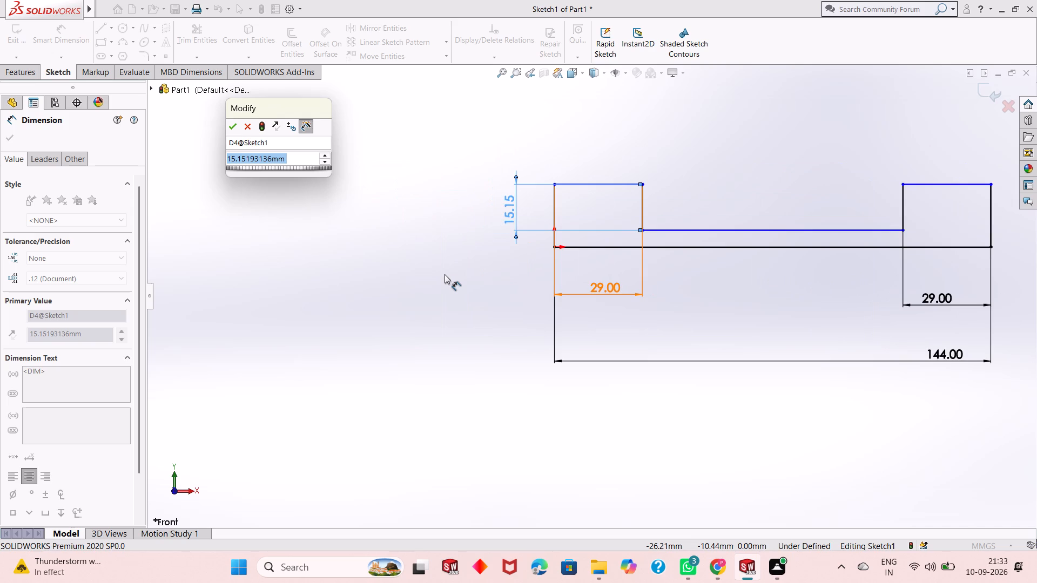
{"action": "scroll", "coordinate": [445, 274], "scroll_direction": "up", "scroll_amount": 1}
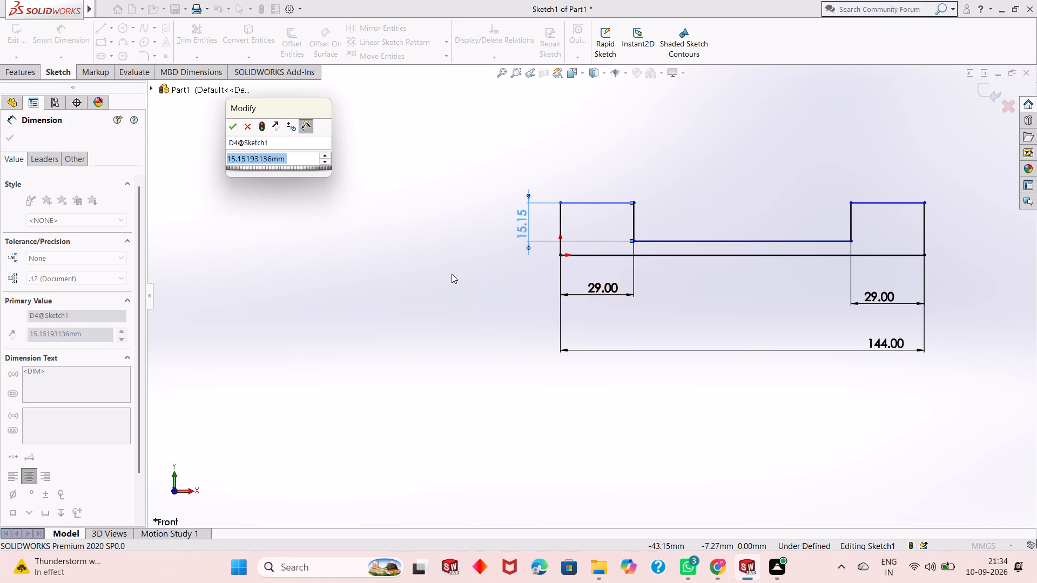
{"action": "scroll", "coordinate": [452, 274], "scroll_direction": "up", "scroll_amount": 1}
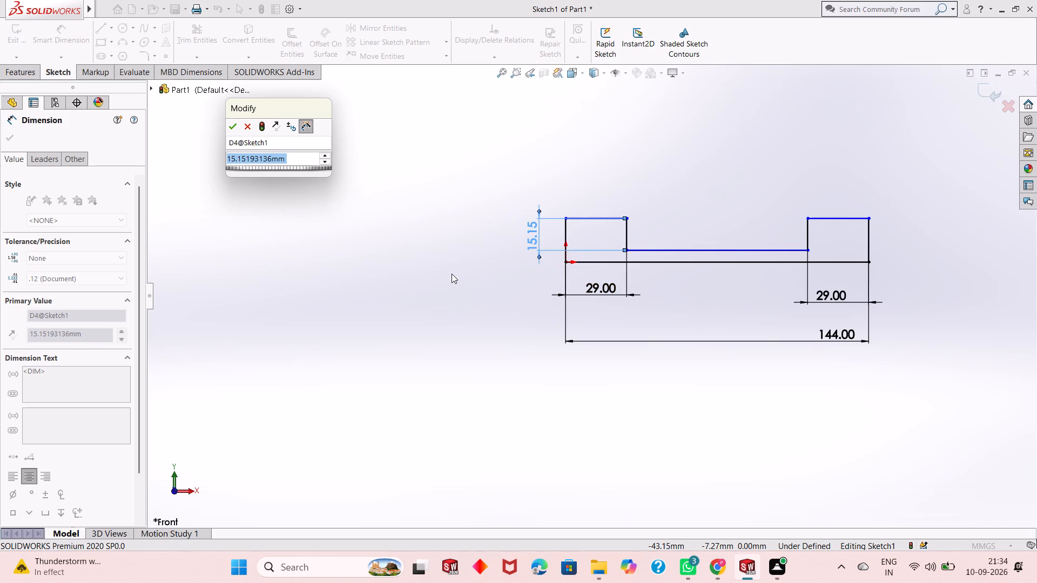
{"action": "scroll", "coordinate": [452, 274], "scroll_direction": "down", "scroll_amount": 1}
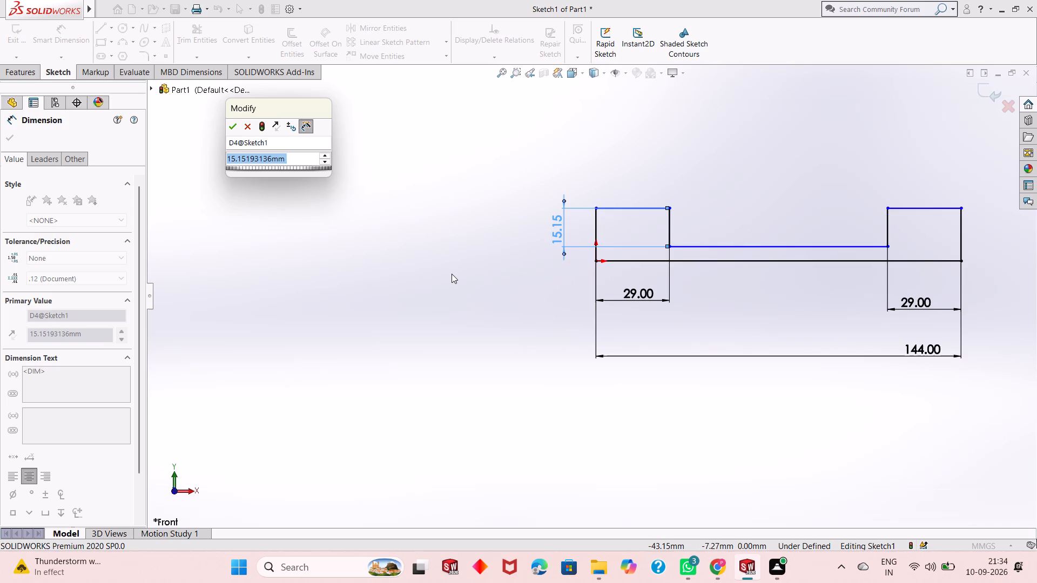
{"action": "scroll", "coordinate": [452, 274], "scroll_direction": "down", "scroll_amount": 1}
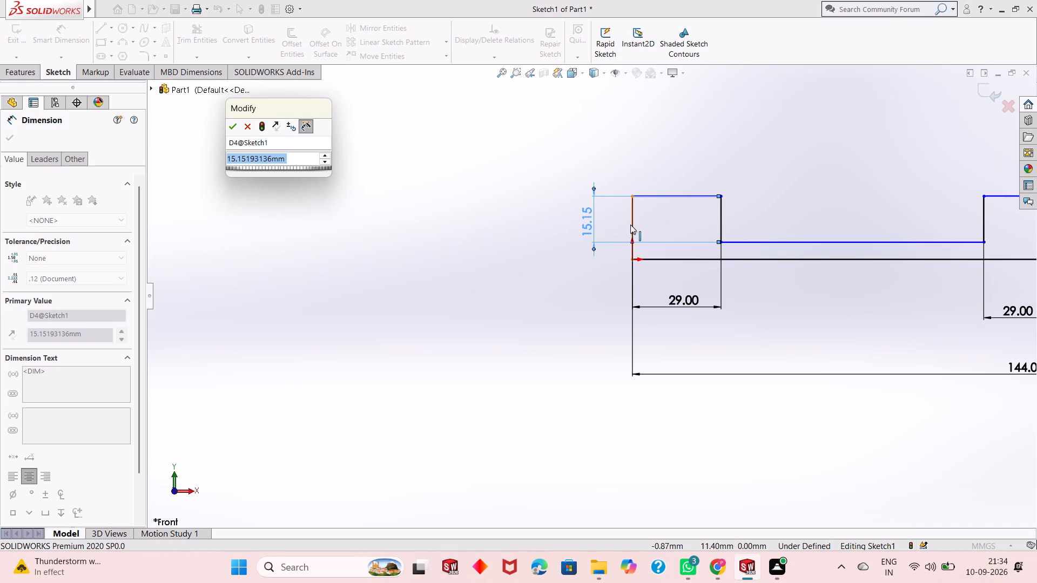
{"action": "left_click", "coordinate": [250, 127]}
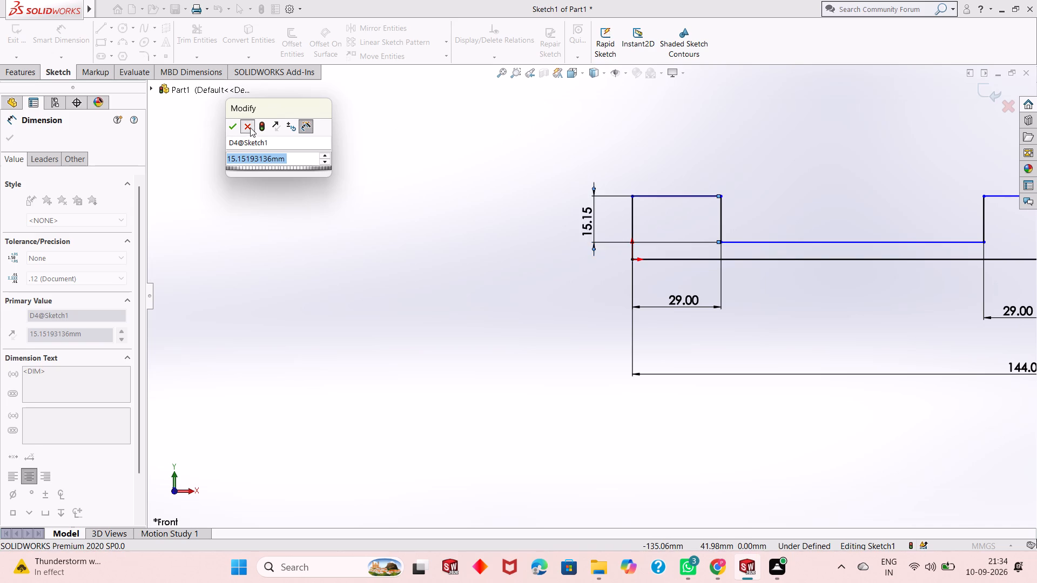
Dimension the profile's outer vertical edge at the origin as 19 mm, placing it outside the existing inner-edge dimension.
{"action": "left_click", "coordinate": [635, 217]}
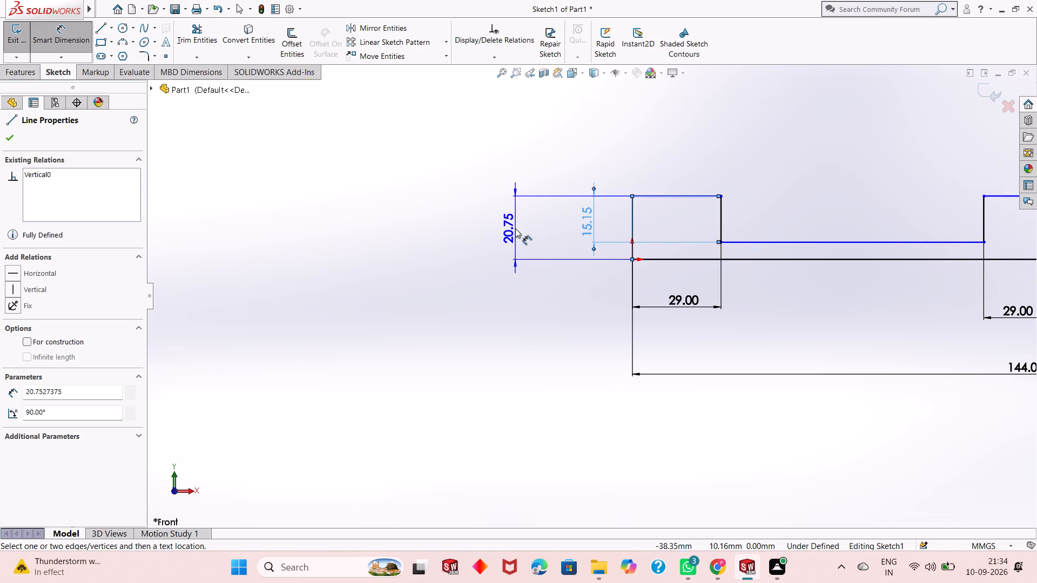
{"action": "scroll", "coordinate": [515, 228], "scroll_direction": "up", "scroll_amount": 2}
{"action": "scroll", "coordinate": [500, 254], "scroll_direction": "down", "scroll_amount": 3}
{"action": "scroll", "coordinate": [500, 254], "scroll_direction": "up", "scroll_amount": 5}
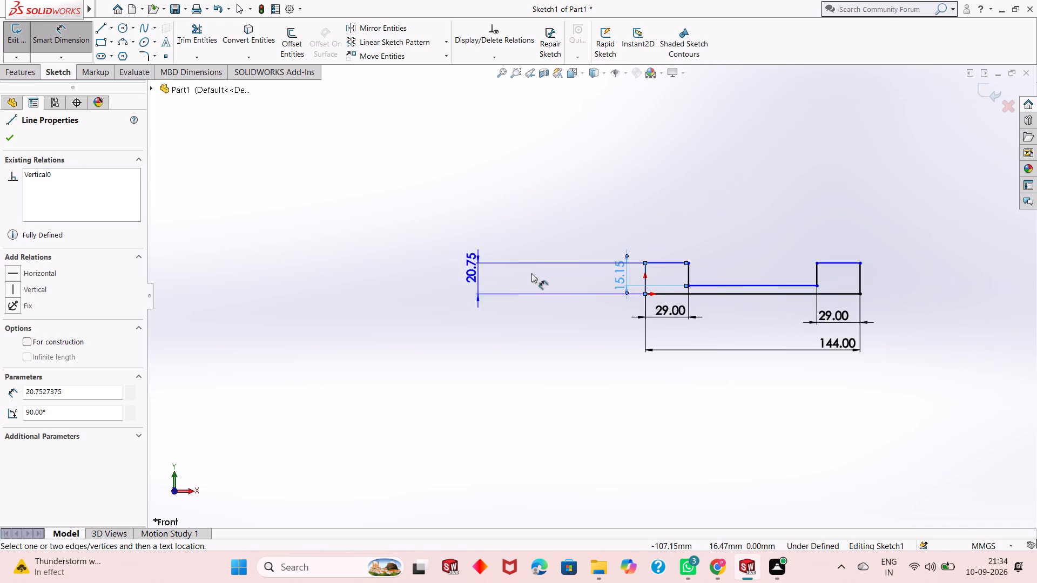
{"action": "scroll", "coordinate": [860, 325], "scroll_direction": "down", "scroll_amount": 2}
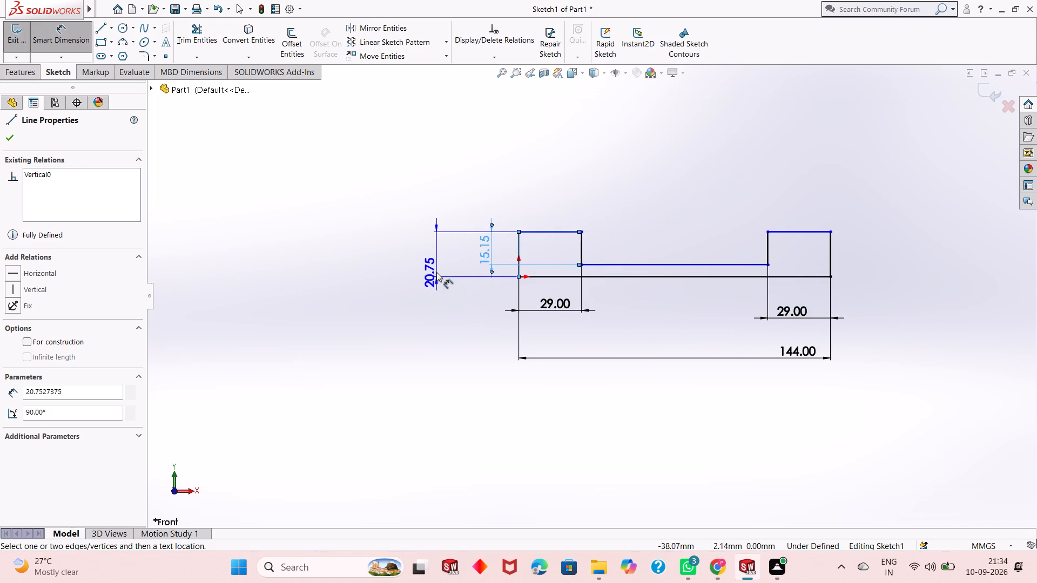
{"action": "scroll", "coordinate": [436, 272], "scroll_direction": "up", "scroll_amount": 1}
{"action": "scroll", "coordinate": [437, 270], "scroll_direction": "down", "scroll_amount": 2}
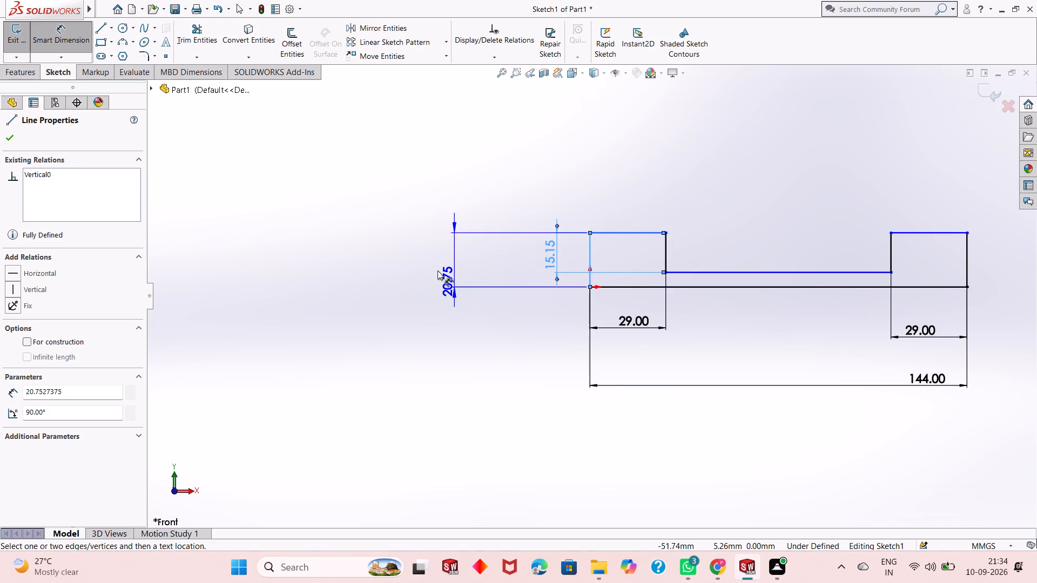
{"action": "scroll", "coordinate": [437, 270], "scroll_direction": "down", "scroll_amount": 1}
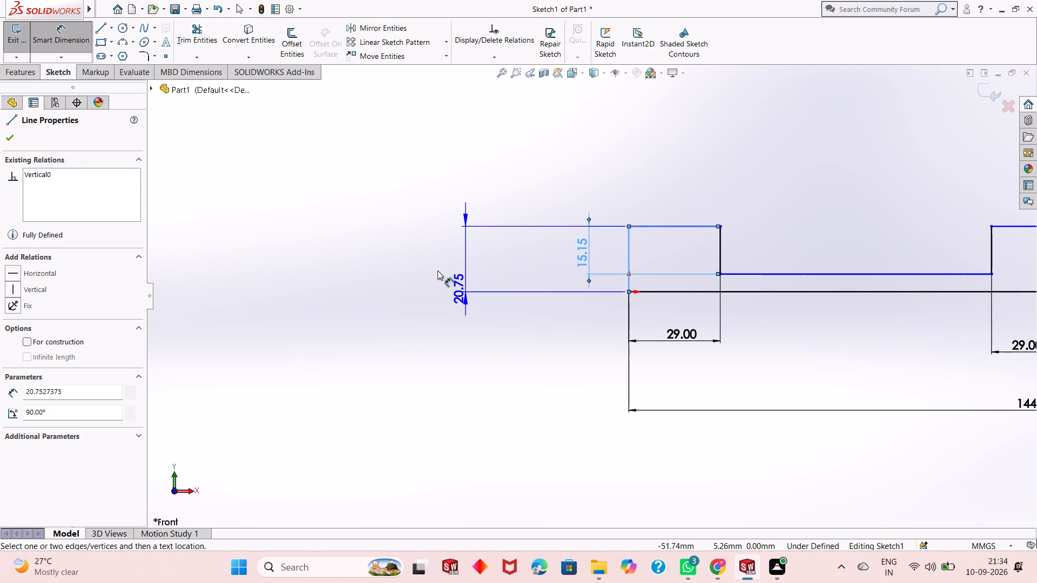
{"action": "scroll", "coordinate": [437, 270], "scroll_direction": "up", "scroll_amount": 1}
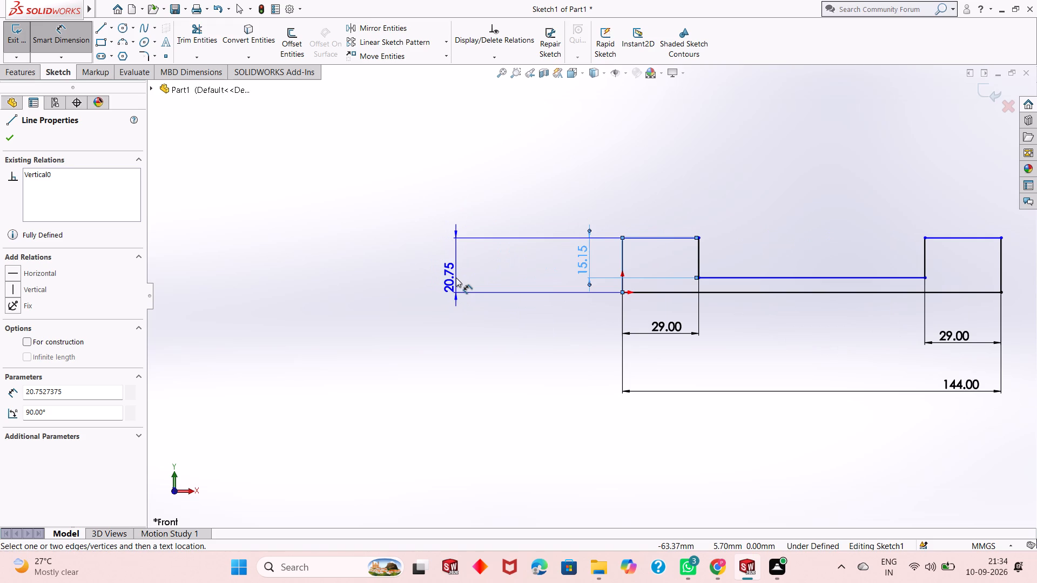
{"action": "scroll", "coordinate": [456, 277], "scroll_direction": "down", "scroll_amount": 3}
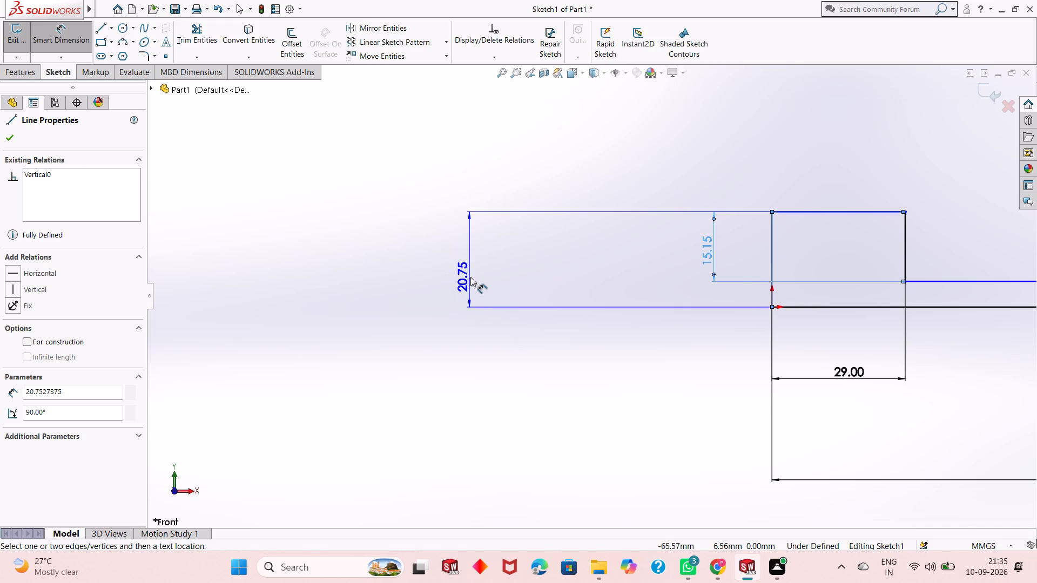
{"action": "scroll", "coordinate": [470, 277], "scroll_direction": "up", "scroll_amount": 1}
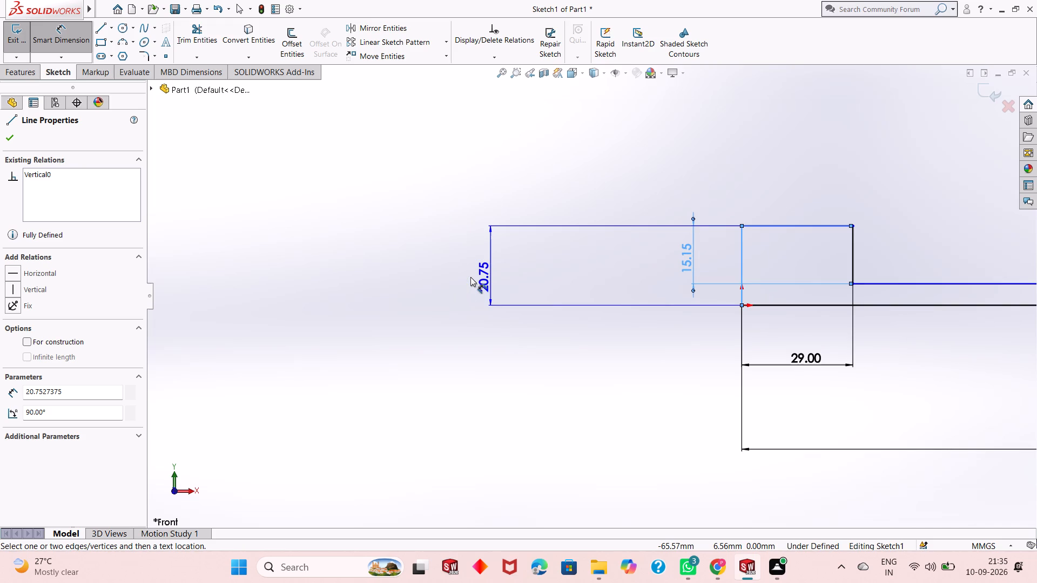
{"action": "scroll", "coordinate": [470, 277], "scroll_direction": "down", "scroll_amount": 1}
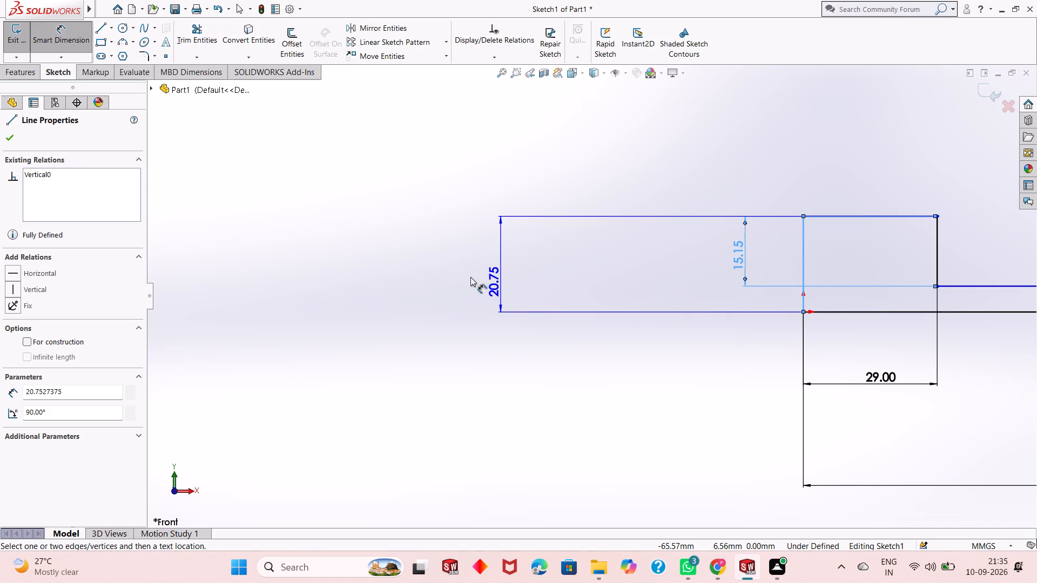
{"action": "scroll", "coordinate": [470, 277], "scroll_direction": "up", "scroll_amount": 1}
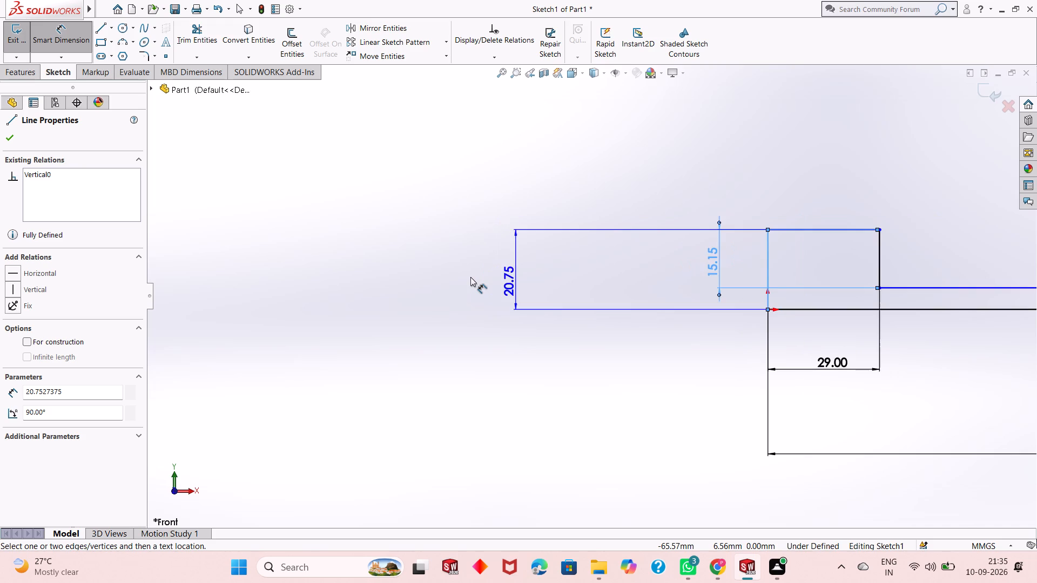
{"action": "scroll", "coordinate": [470, 277], "scroll_direction": "down", "scroll_amount": 1}
{"action": "scroll", "coordinate": [470, 277], "scroll_direction": "up", "scroll_amount": 1}
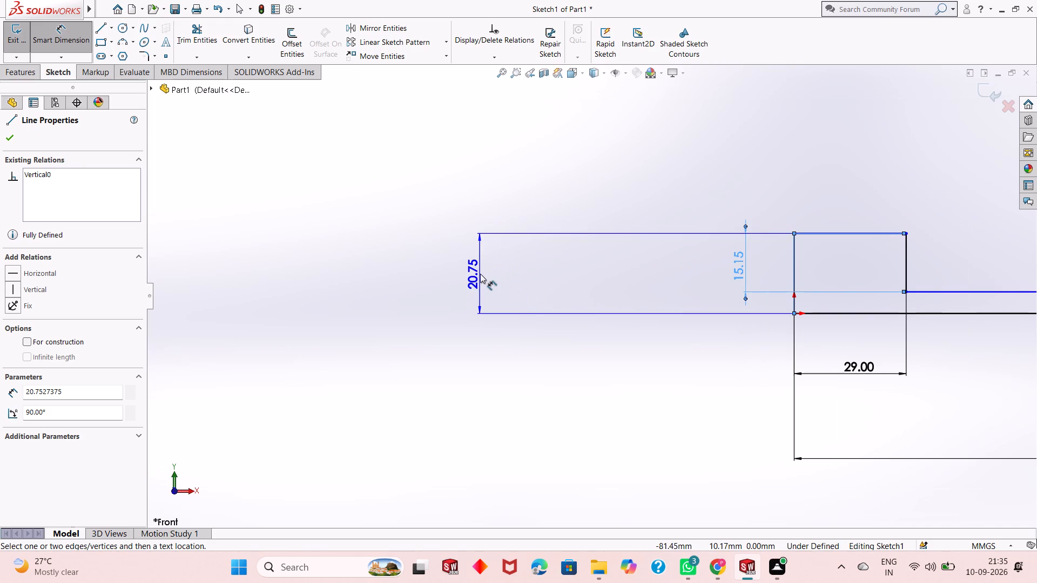
{"action": "double_click", "coordinate": [480, 274]}
{"action": "type", "text": "19"}
{"action": "key", "text": "Return"}
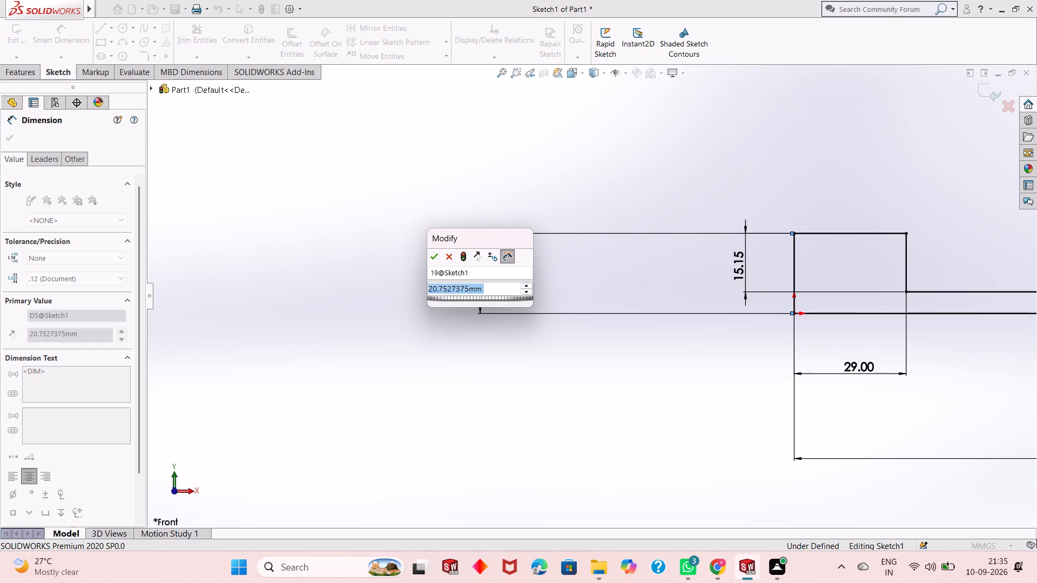
{"action": "key", "text": "1"}
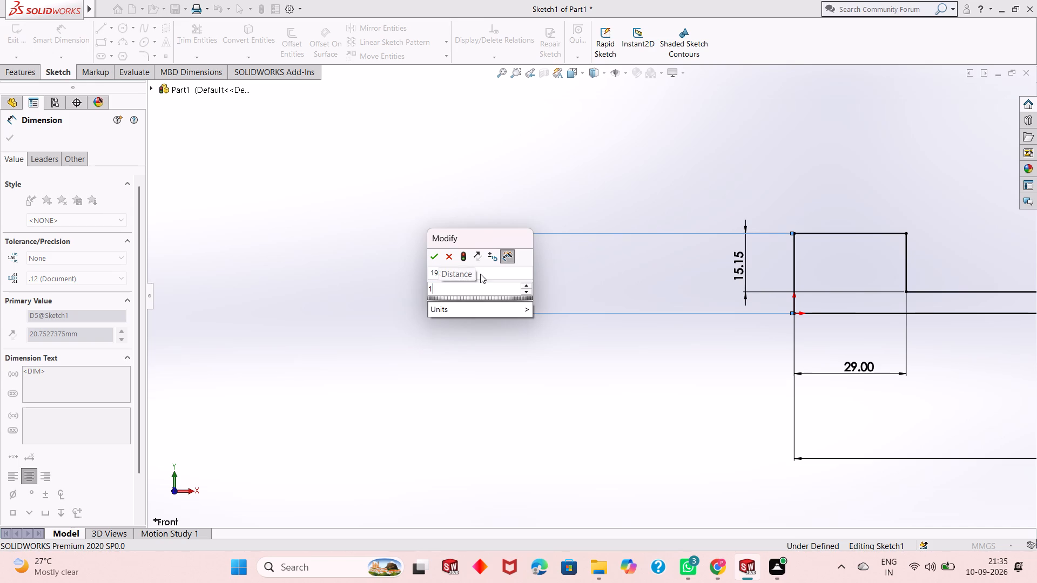
{"action": "key", "text": "9"}
{"action": "key", "text": "Return"}
Set the width of the raised block on the origin side to 32 mm.
{"action": "scroll", "coordinate": [472, 293], "scroll_direction": "up", "scroll_amount": 2}
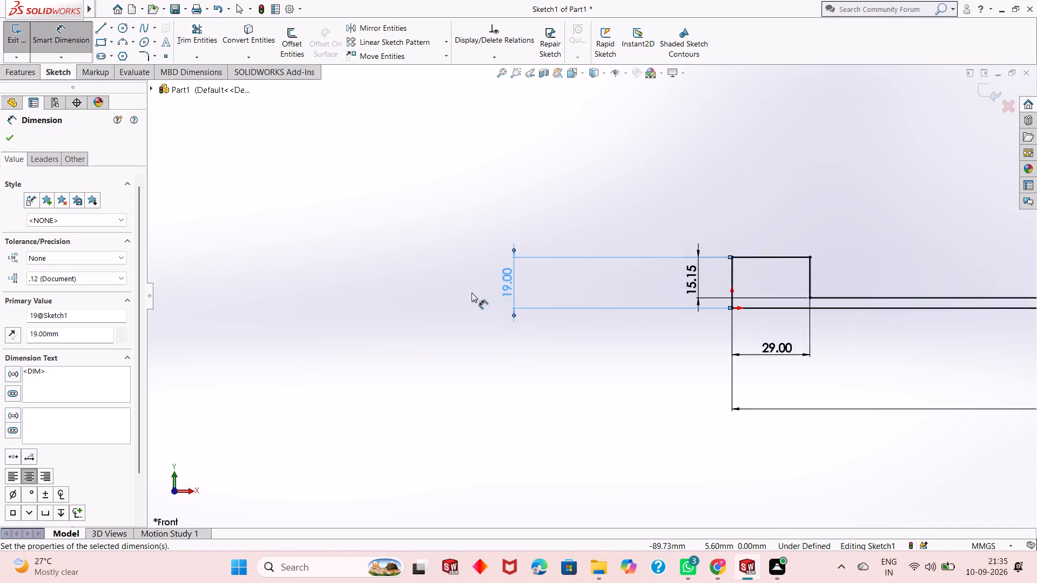
{"action": "scroll", "coordinate": [472, 293], "scroll_direction": "up", "scroll_amount": 1}
{"action": "scroll", "coordinate": [852, 320], "scroll_direction": "down", "scroll_amount": 1}
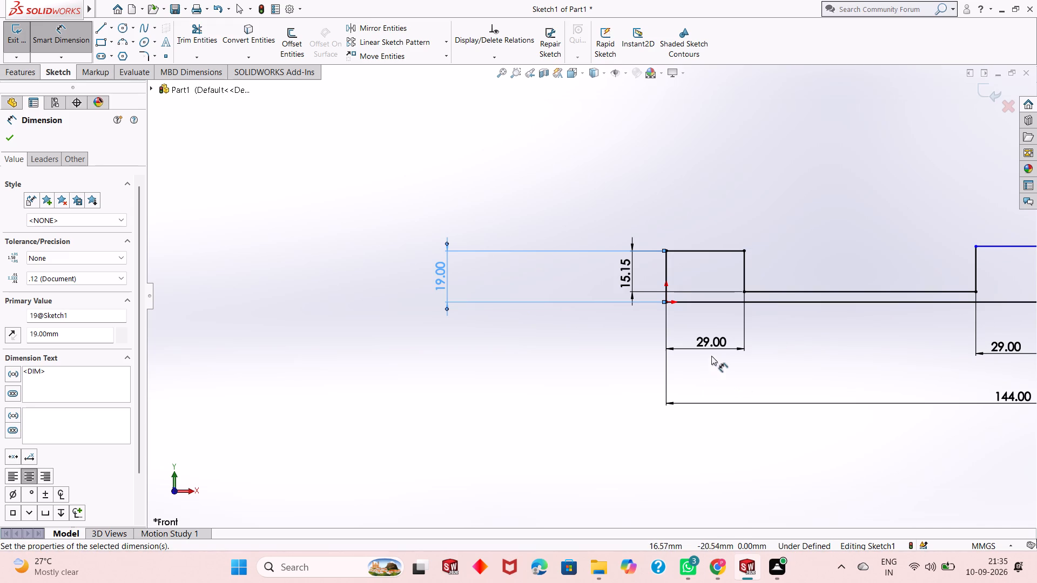
{"action": "double_click", "coordinate": [713, 342]}
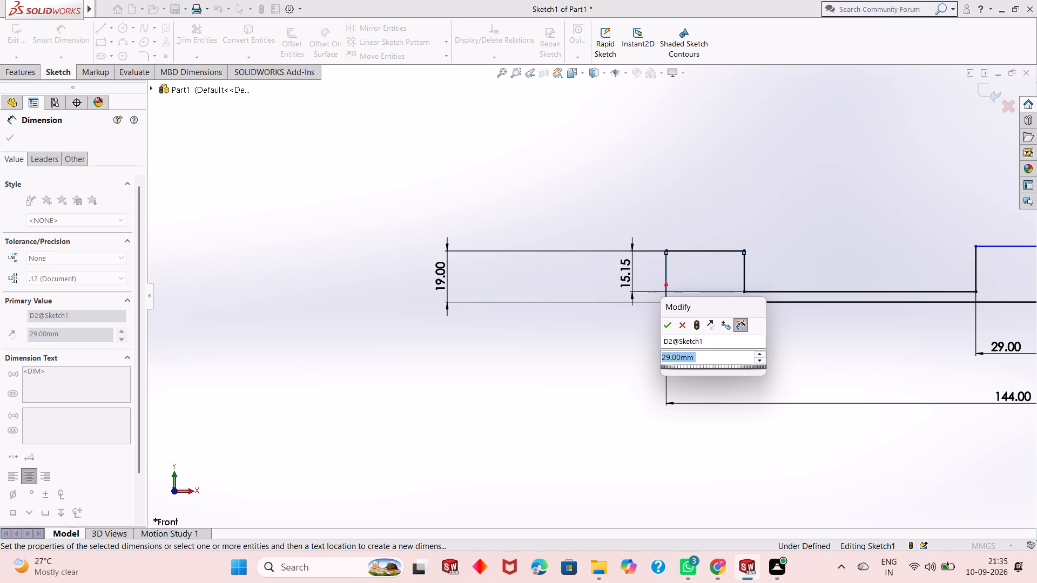
{"action": "type", "text": "32"}
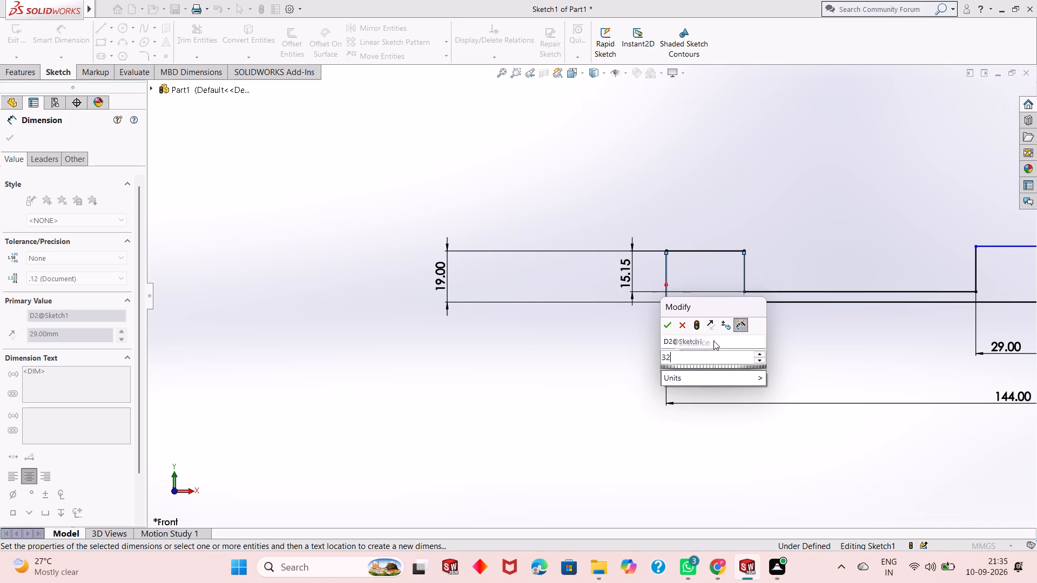
{"action": "key", "text": "Return"}
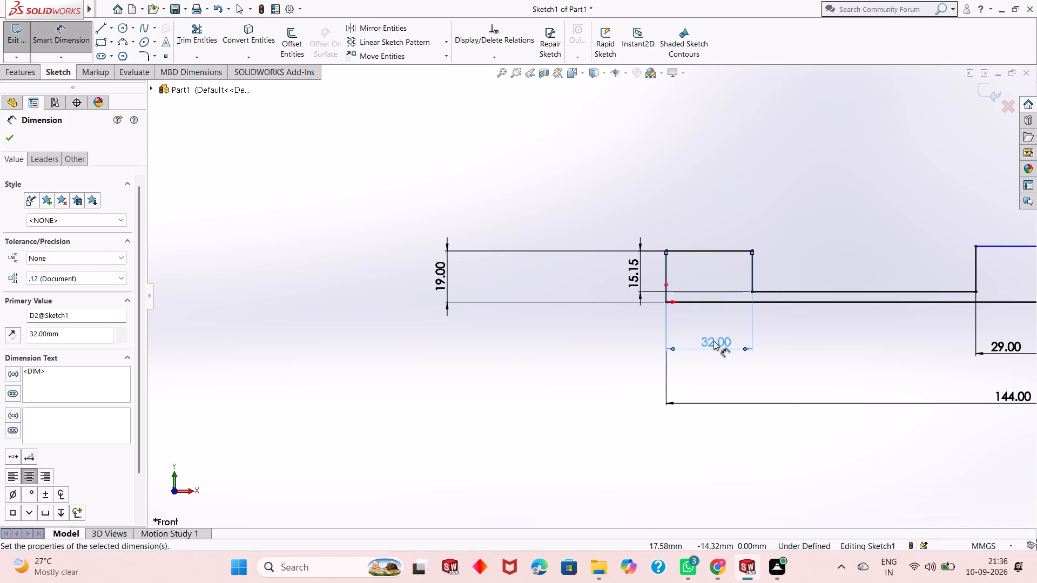
Set the width of the raised block farthest from the origin to 32 mm.
{"action": "scroll", "coordinate": [587, 352], "scroll_direction": "up", "scroll_amount": 2}
{"action": "scroll", "coordinate": [852, 310], "scroll_direction": "down", "scroll_amount": 2}
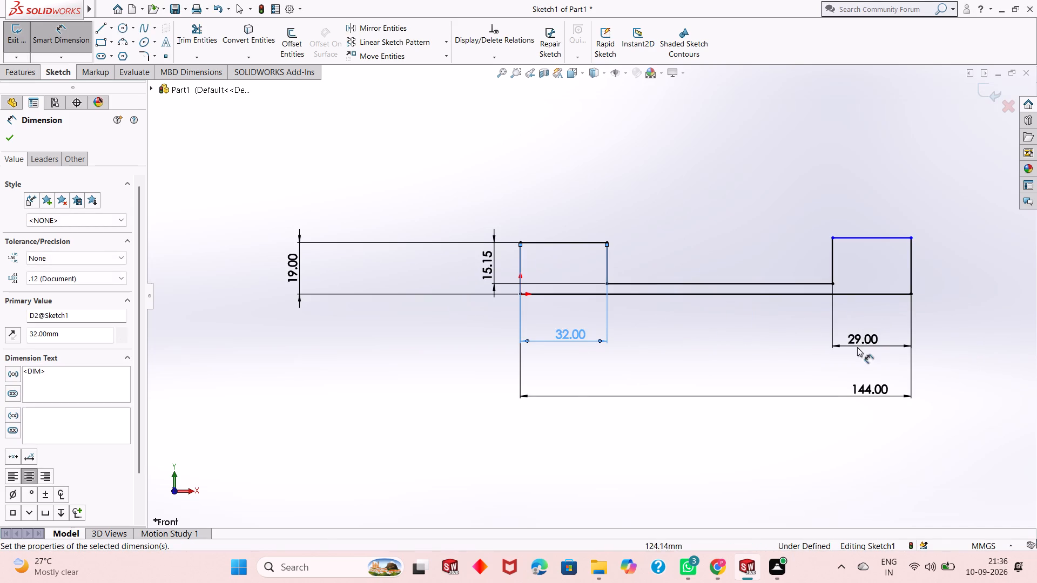
{"action": "double_click", "coordinate": [857, 347]}
{"action": "type", "text": "32"}
{"action": "key", "text": "Return"}
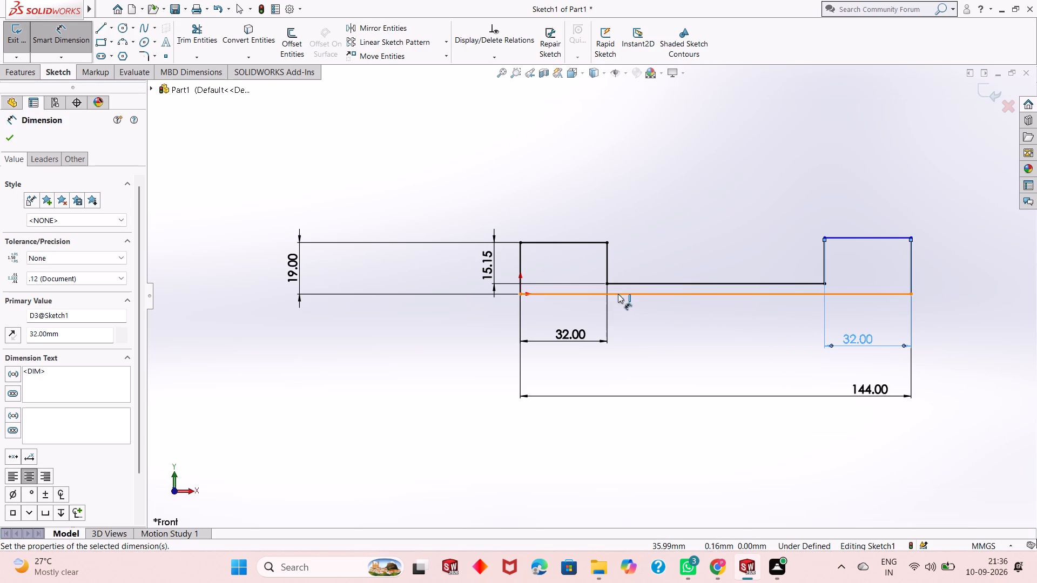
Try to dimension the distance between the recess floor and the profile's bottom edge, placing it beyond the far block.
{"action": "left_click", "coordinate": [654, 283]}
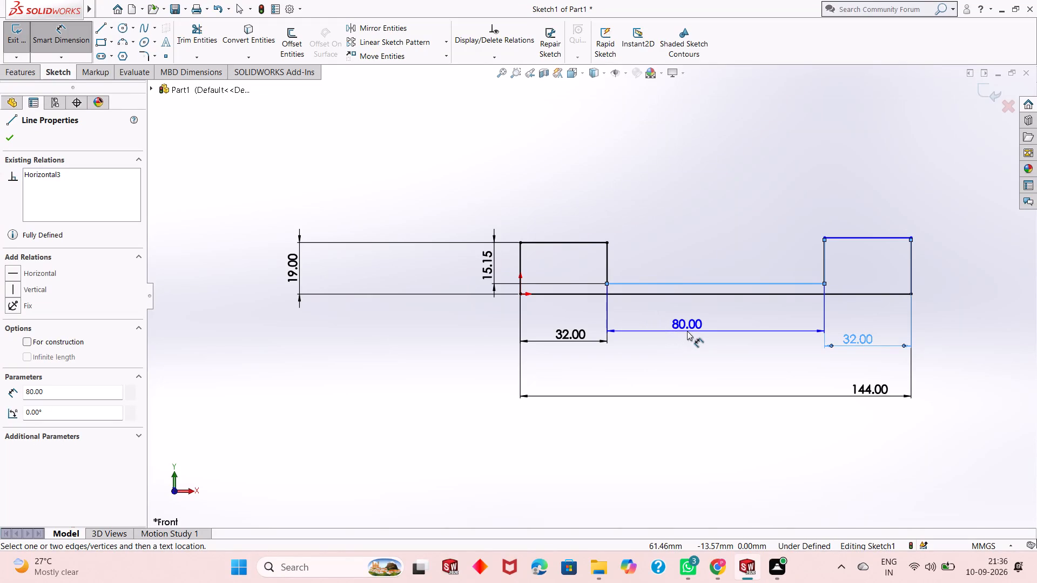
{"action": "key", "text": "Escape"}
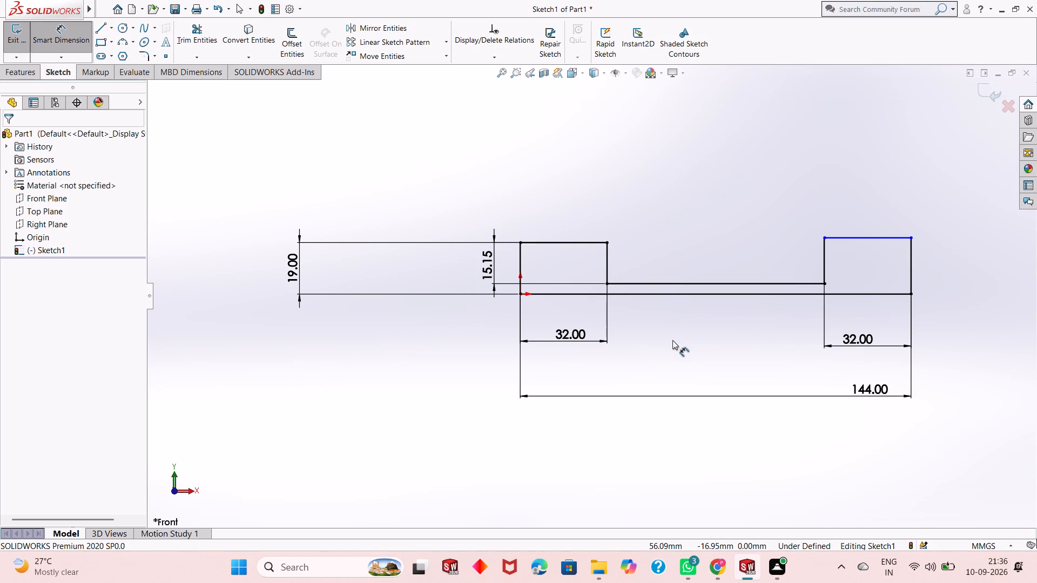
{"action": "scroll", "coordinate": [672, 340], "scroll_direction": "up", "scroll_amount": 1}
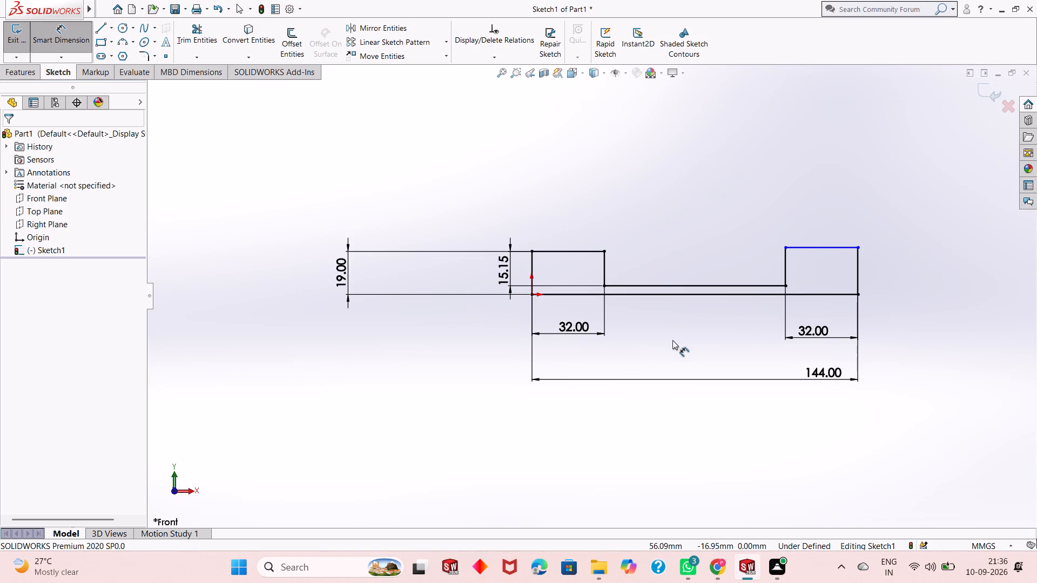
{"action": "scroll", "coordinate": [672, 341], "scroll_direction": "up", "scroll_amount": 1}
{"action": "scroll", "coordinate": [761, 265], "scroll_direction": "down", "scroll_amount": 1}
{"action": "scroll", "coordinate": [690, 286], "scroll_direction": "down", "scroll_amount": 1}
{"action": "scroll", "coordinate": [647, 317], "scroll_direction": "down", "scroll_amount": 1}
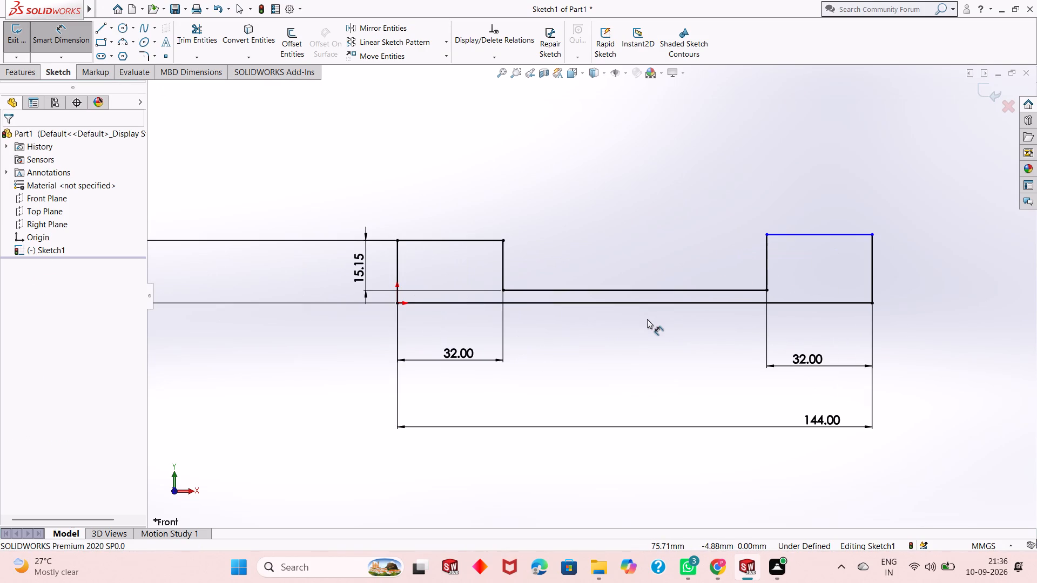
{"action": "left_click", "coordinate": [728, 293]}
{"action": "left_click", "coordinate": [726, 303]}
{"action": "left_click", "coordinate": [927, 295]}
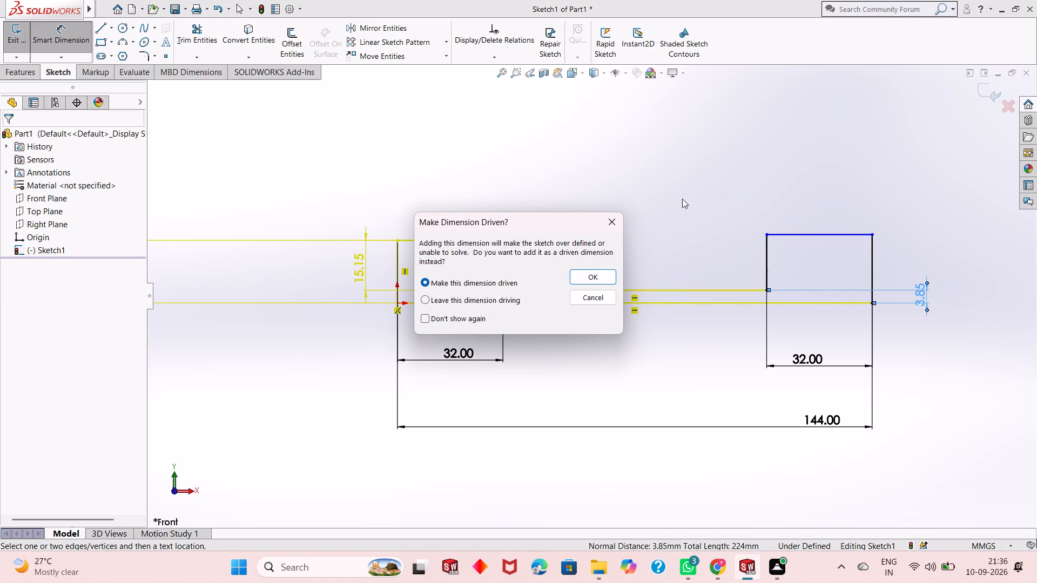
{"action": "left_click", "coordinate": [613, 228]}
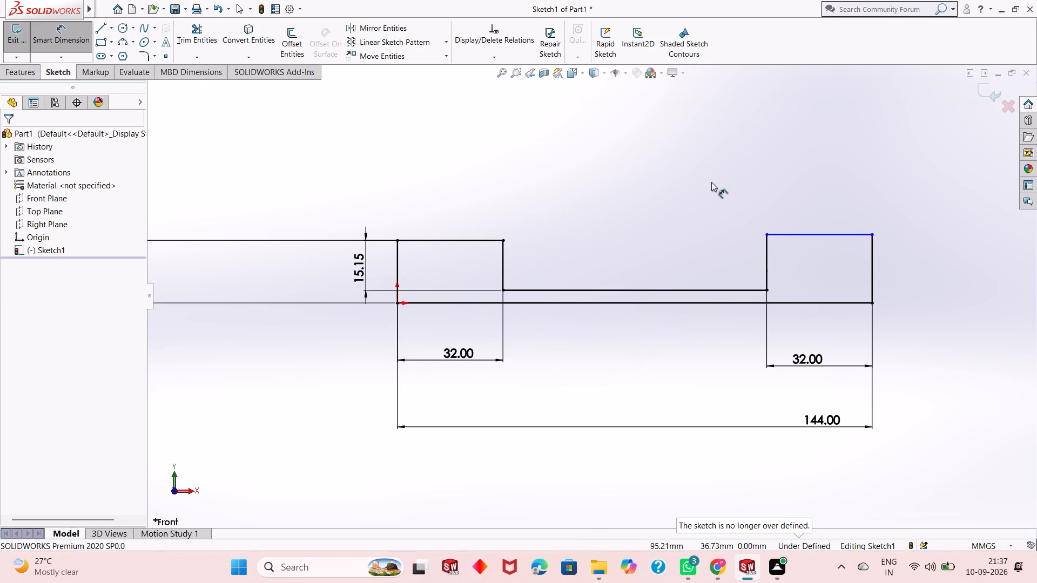
Delete the 15.15 mm dimension on the recess's inner vertical edge nearest the origin.
{"action": "right_click", "coordinate": [362, 264]}
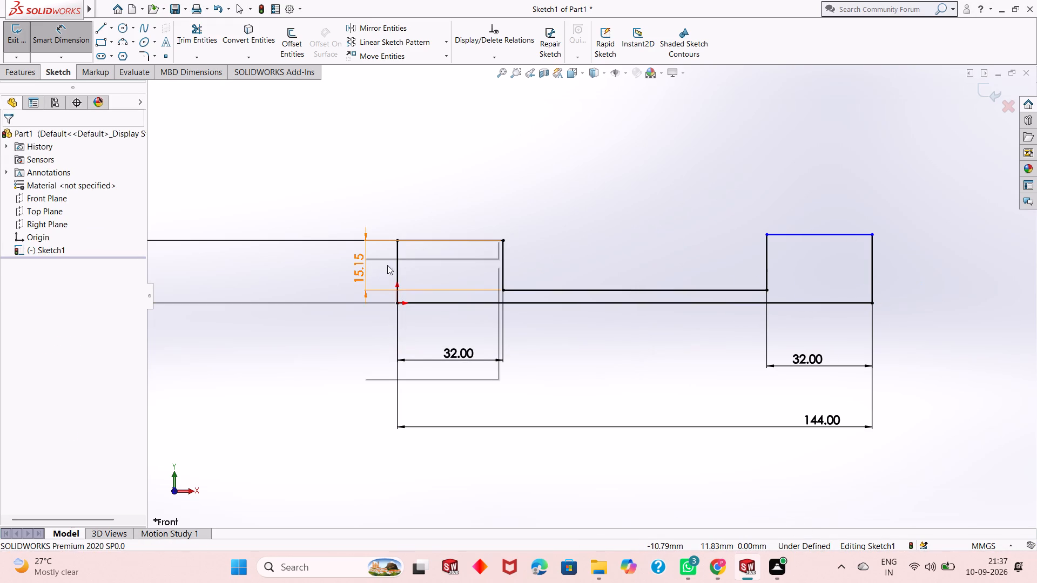
{"action": "key", "text": "Escape"}
{"action": "key", "text": "Escape"}
{"action": "key", "text": "Escape"}
{"action": "key", "text": "Escape"}
{"action": "key", "text": "Escape"}
{"action": "right_click", "coordinate": [362, 267]}
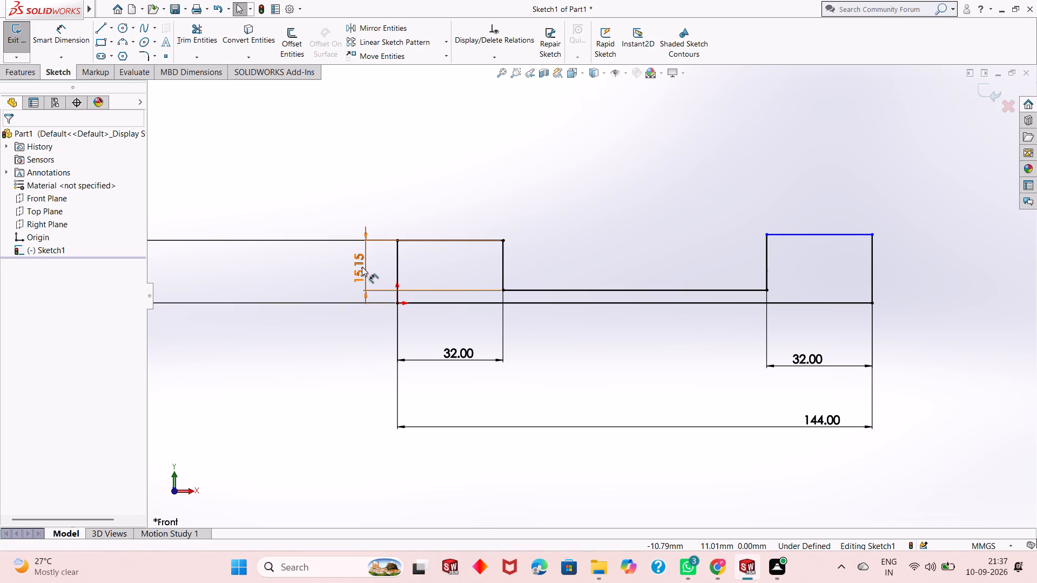
{"action": "left_click", "coordinate": [399, 412]}
{"action": "key", "text": "Escape"}
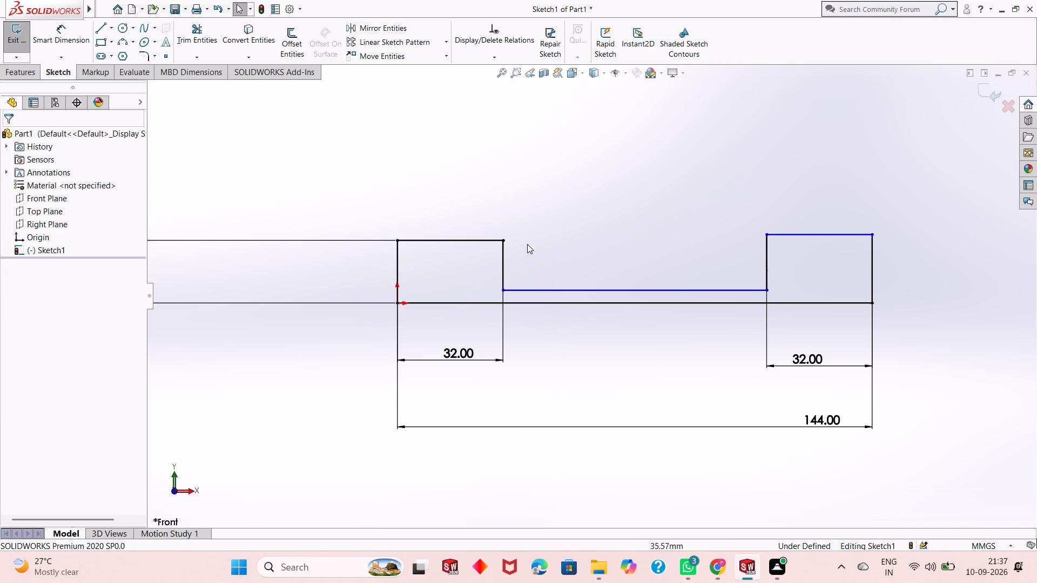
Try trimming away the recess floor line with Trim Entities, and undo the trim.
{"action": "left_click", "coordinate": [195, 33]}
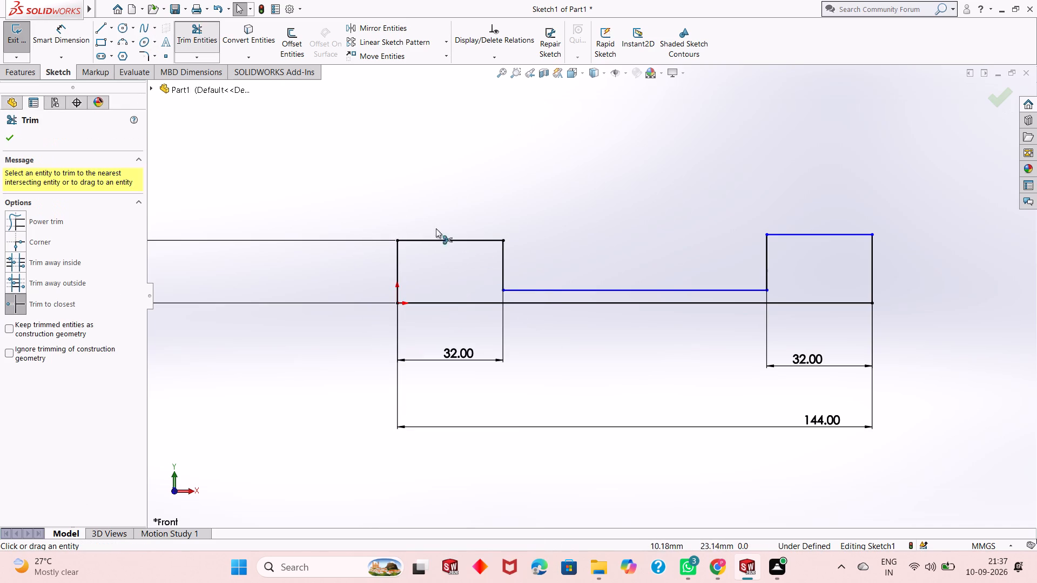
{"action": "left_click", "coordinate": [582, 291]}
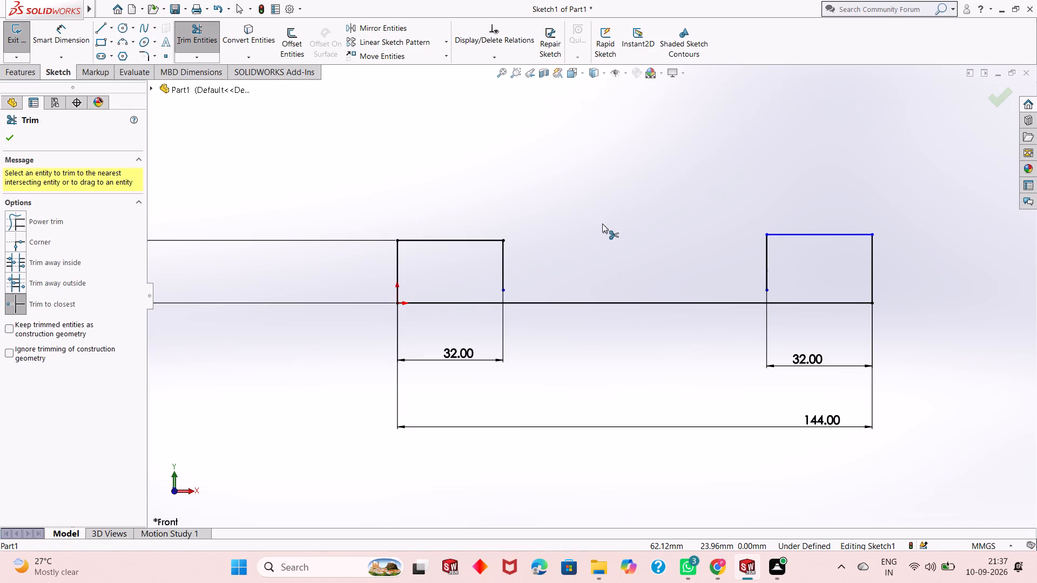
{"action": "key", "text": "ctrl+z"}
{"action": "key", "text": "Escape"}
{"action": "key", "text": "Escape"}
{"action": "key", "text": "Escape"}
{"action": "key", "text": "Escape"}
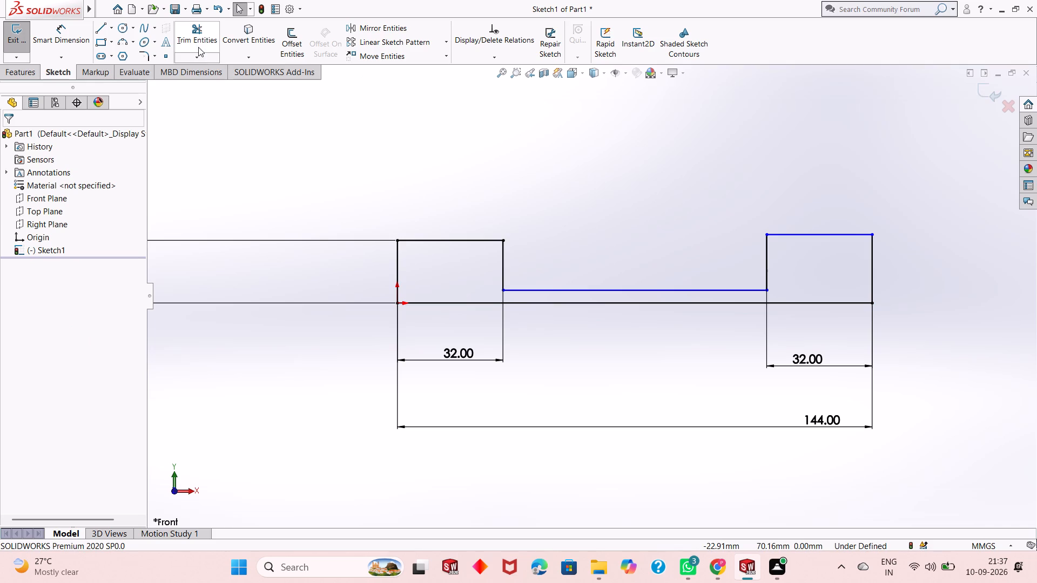
Dimension the distance between the recess floor and the bottom edge as 5 mm, placed beyond the far block.
{"action": "left_click", "coordinate": [45, 37]}
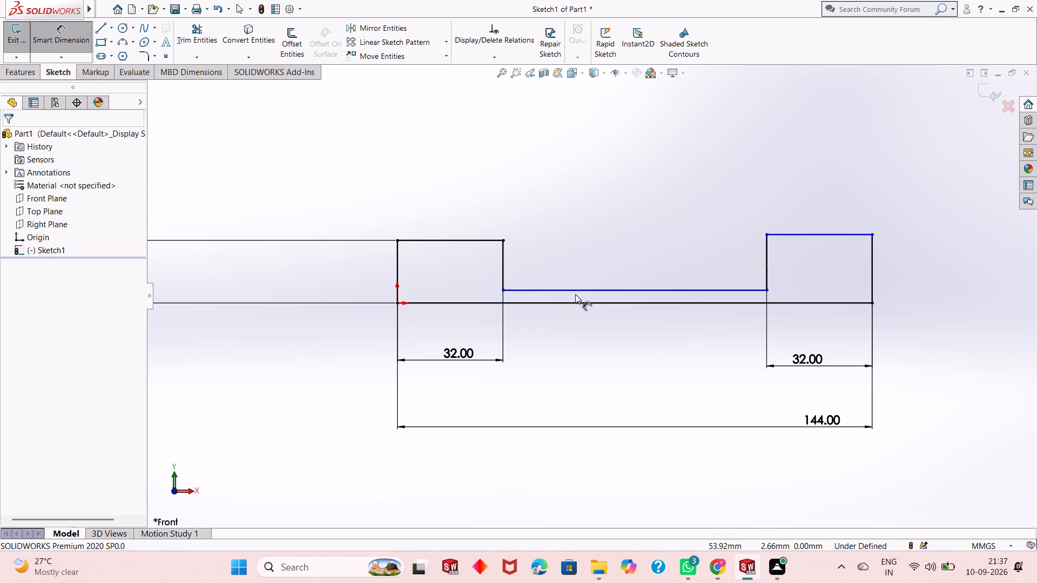
{"action": "left_click", "coordinate": [575, 291]}
{"action": "left_click", "coordinate": [575, 302]}
{"action": "left_click", "coordinate": [924, 314]}
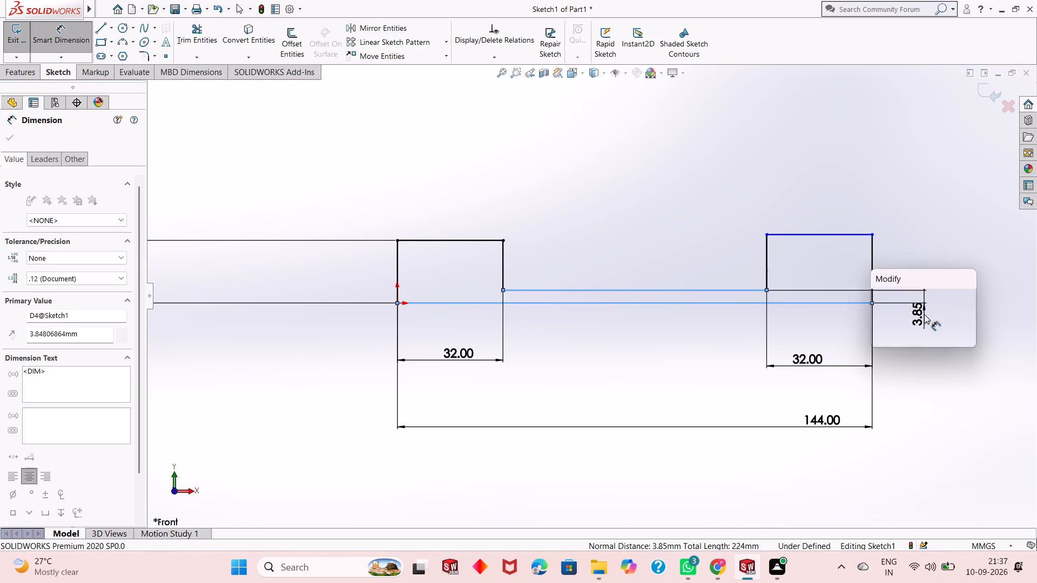
{"action": "key", "text": "5"}
{"action": "key", "text": "Return"}
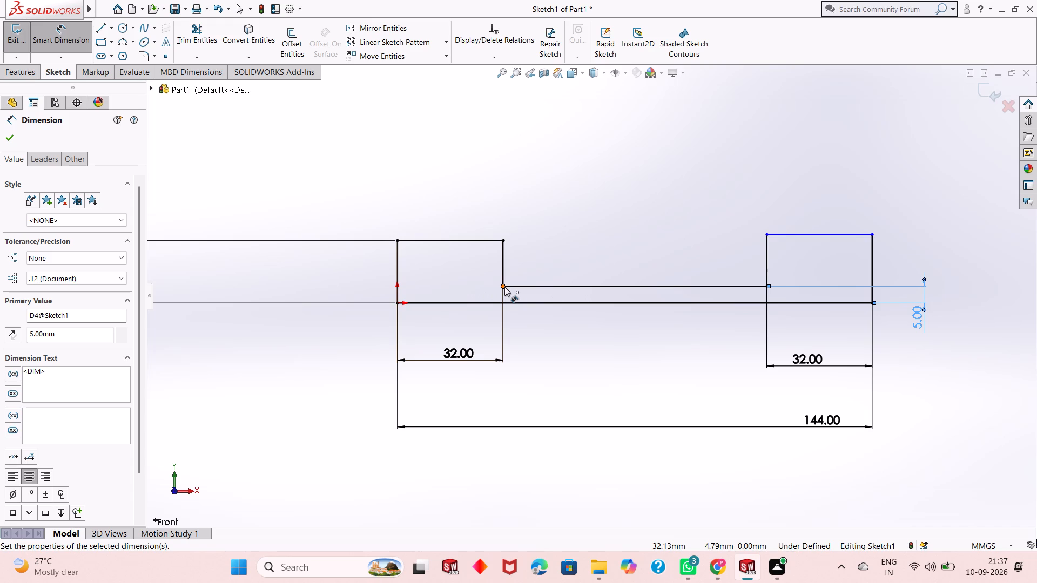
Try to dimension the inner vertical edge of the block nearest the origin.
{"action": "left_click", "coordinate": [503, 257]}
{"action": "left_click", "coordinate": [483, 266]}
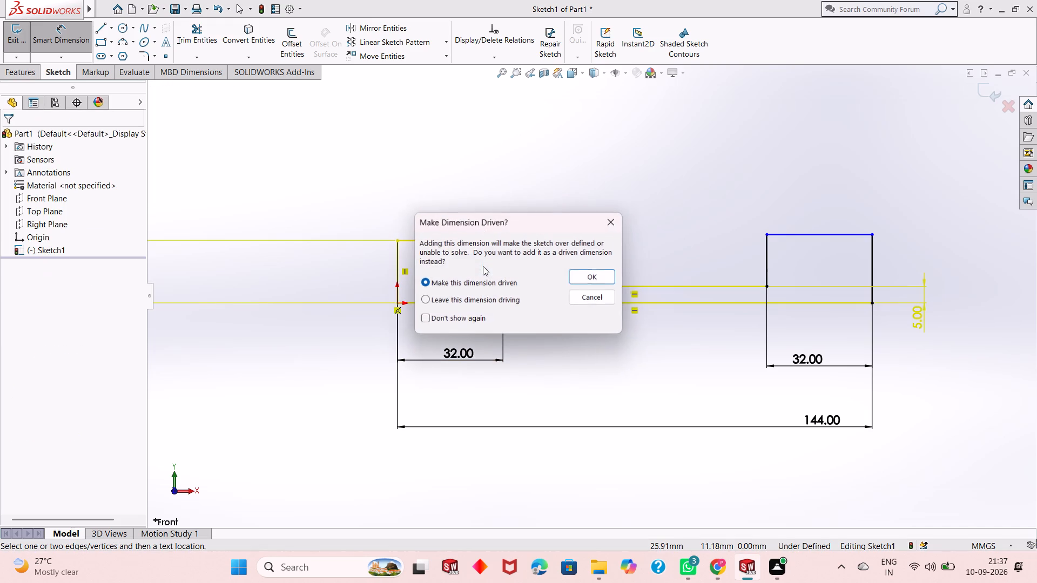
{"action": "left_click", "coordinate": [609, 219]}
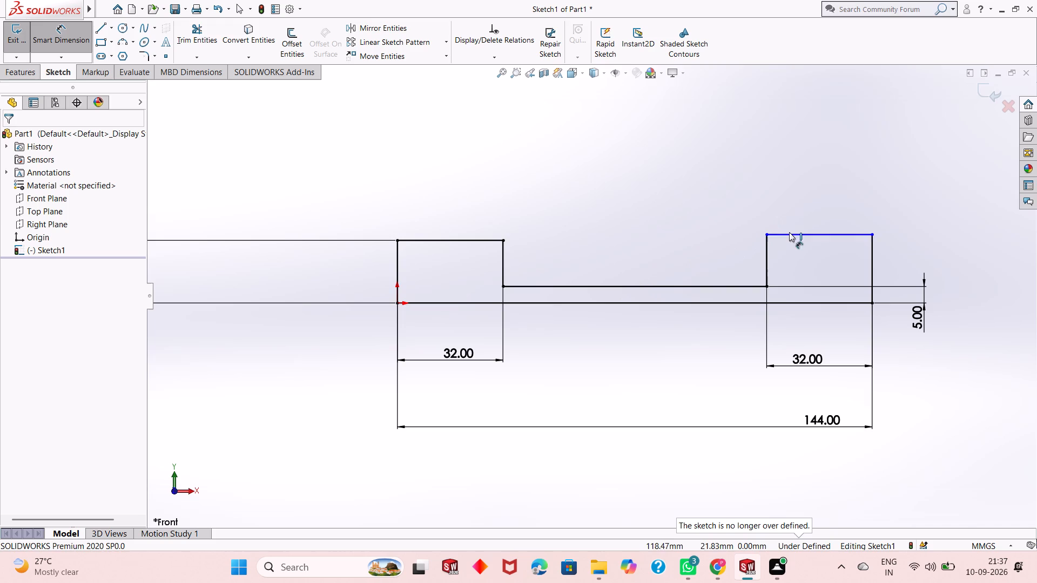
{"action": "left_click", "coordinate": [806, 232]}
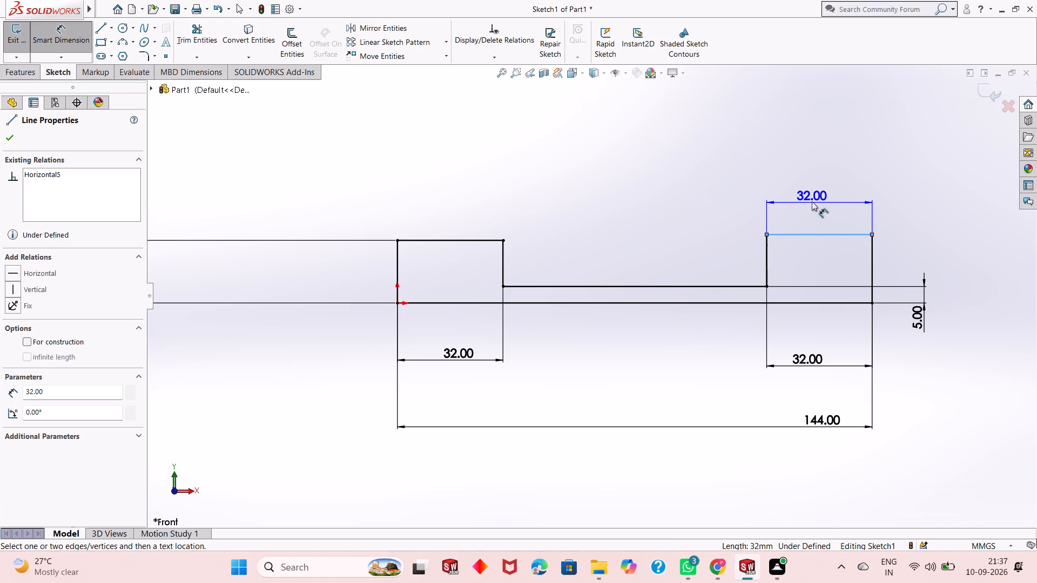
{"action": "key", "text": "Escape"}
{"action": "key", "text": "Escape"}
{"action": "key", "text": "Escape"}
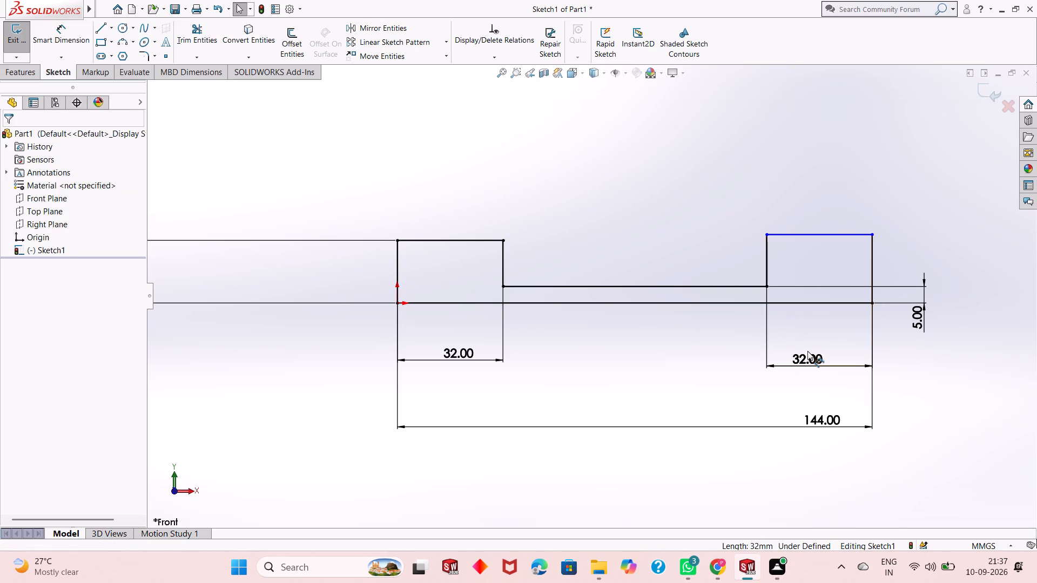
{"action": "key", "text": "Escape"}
Delete the 32 mm width dimension below the far block.
{"action": "right_click", "coordinate": [807, 351]}
{"action": "left_click", "coordinate": [831, 424]}
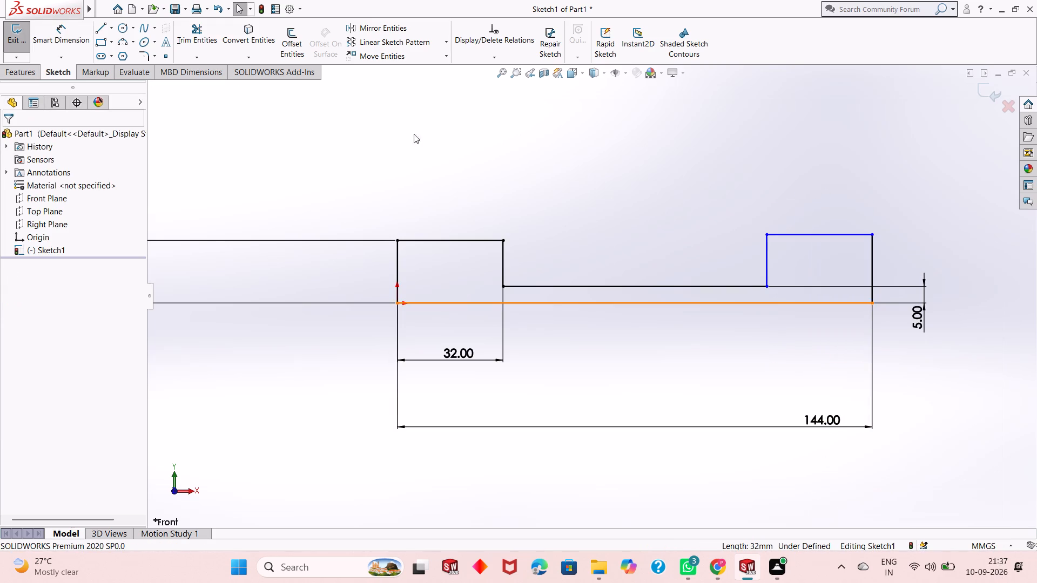
Dimension the far block's inner vertical edge as 14 mm, placing the dimension beyond the profile's far end.
{"action": "left_click", "coordinate": [63, 43]}
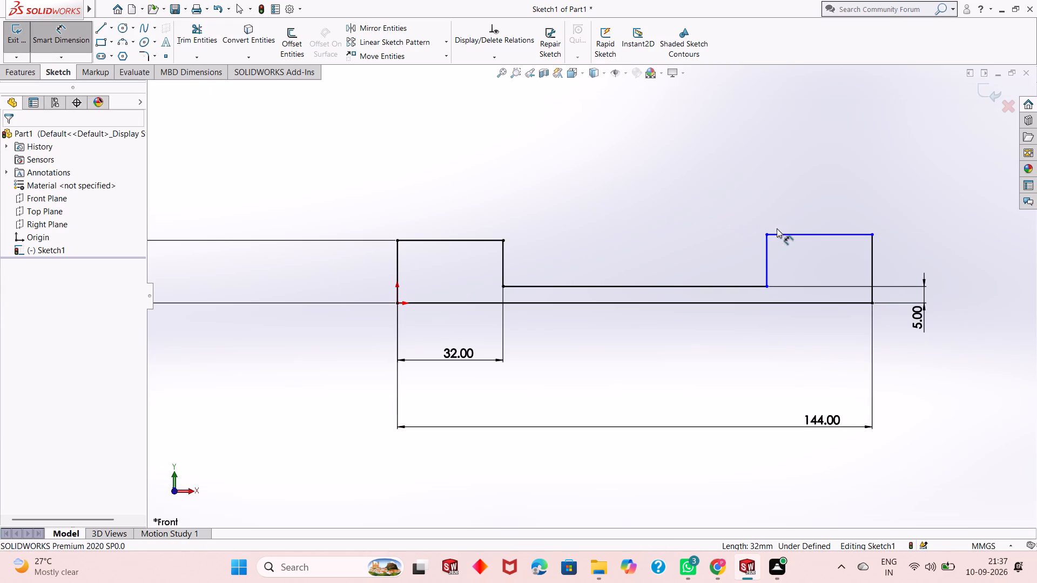
{"action": "left_click", "coordinate": [766, 260]}
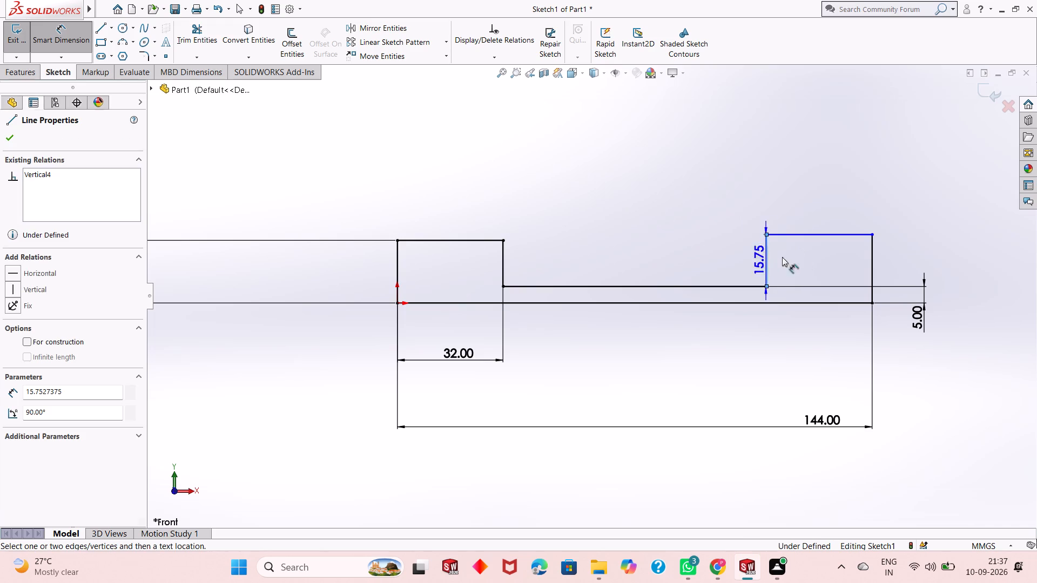
{"action": "left_click", "coordinate": [919, 242]}
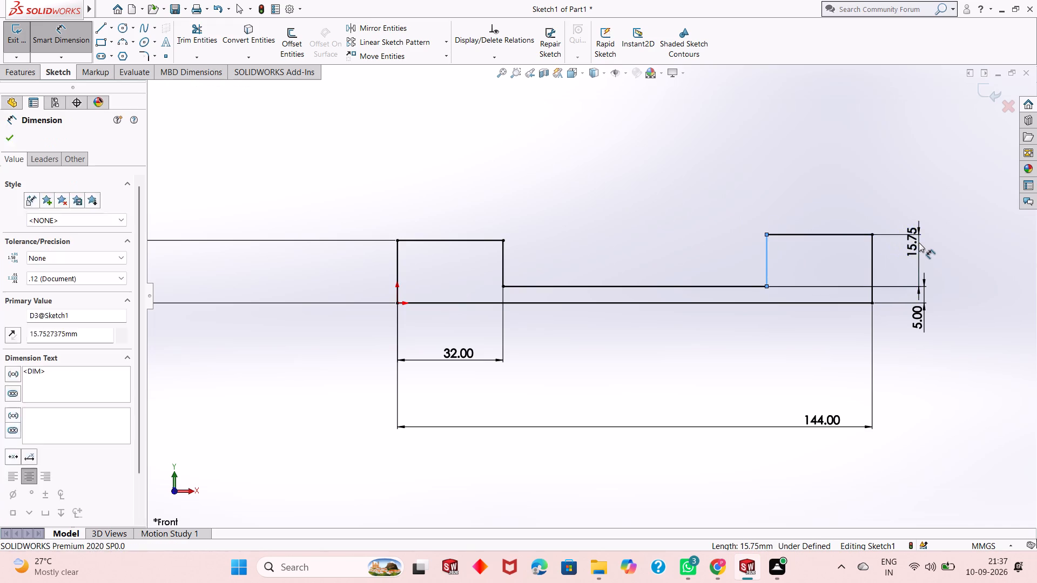
{"action": "type", "text": "14"}
{"action": "key", "text": "Return"}
{"action": "key", "text": "Escape"}
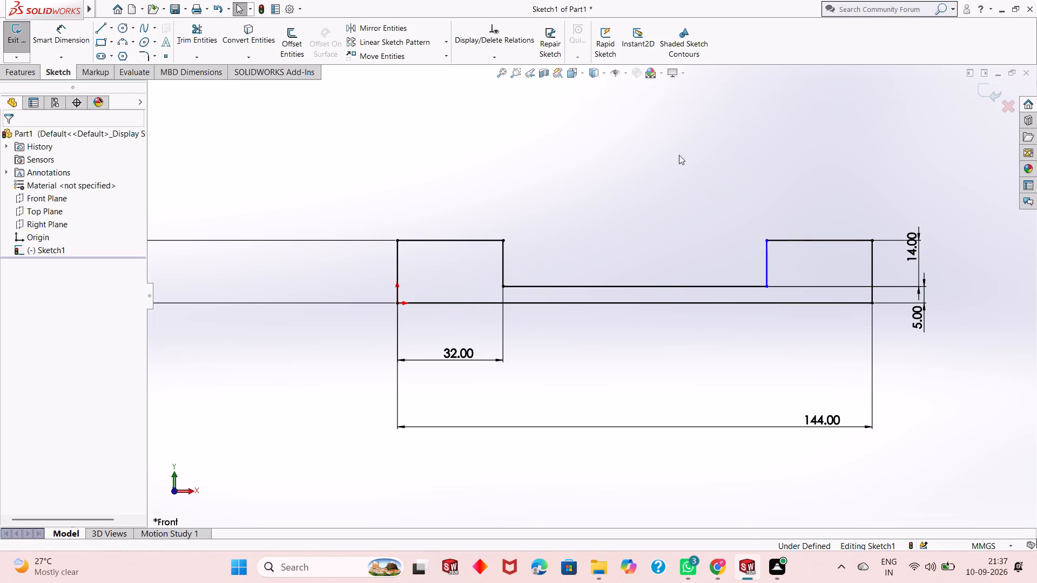
Dimension the far block's top edge as 32 mm, placing the dimension below the profile.
{"action": "left_click", "coordinate": [66, 37]}
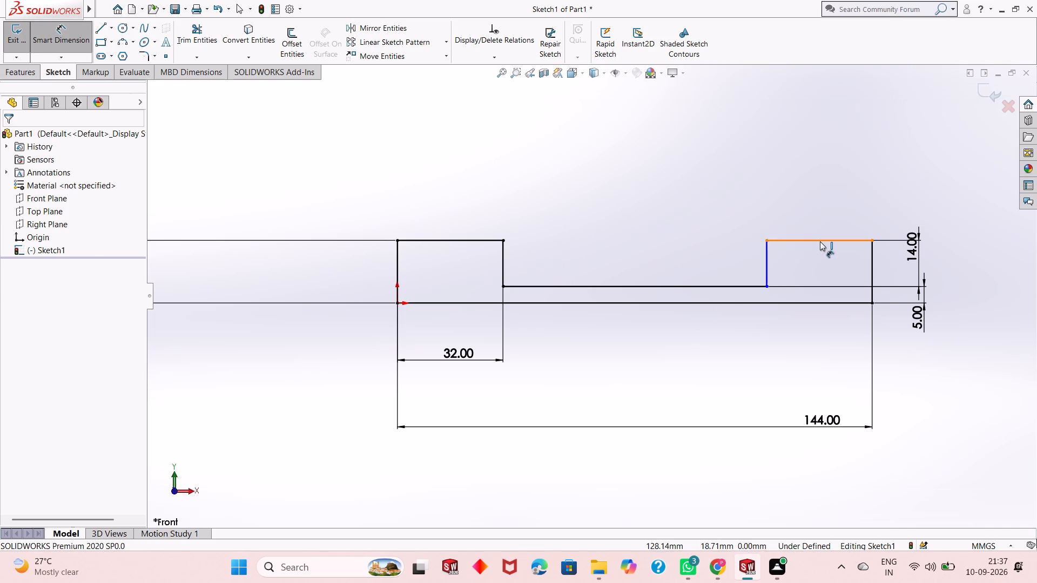
{"action": "left_click", "coordinate": [820, 241]}
{"action": "left_click", "coordinate": [808, 349]}
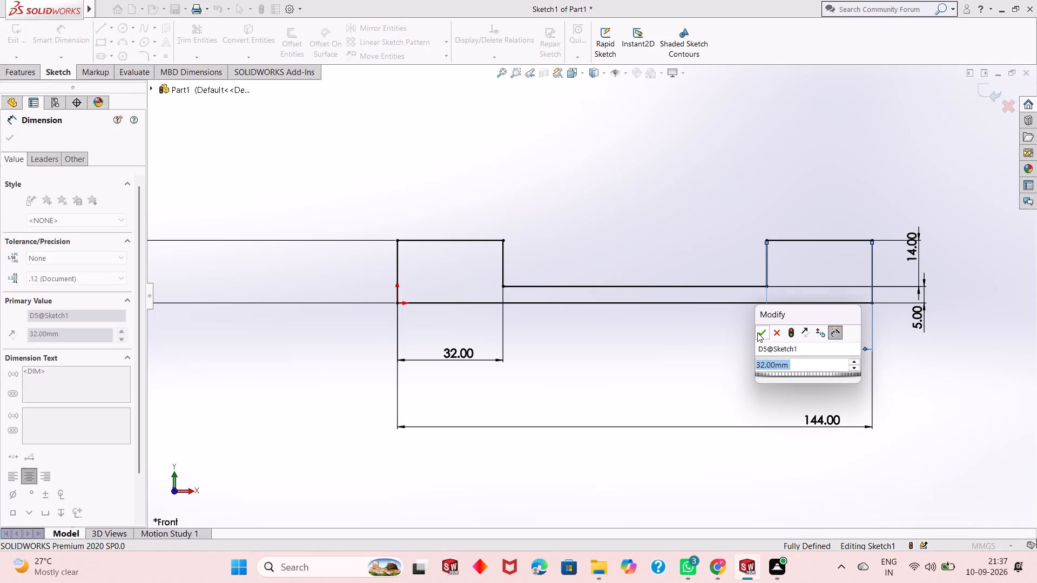
{"action": "left_click", "coordinate": [757, 333]}
Examine the whole dimensioned profile and leave the Smart Dimension command.
{"action": "scroll", "coordinate": [788, 381], "scroll_direction": "up", "scroll_amount": 2}
{"action": "scroll", "coordinate": [789, 382], "scroll_direction": "down", "scroll_amount": 2}
{"action": "scroll", "coordinate": [789, 382], "scroll_direction": "up", "scroll_amount": 2}
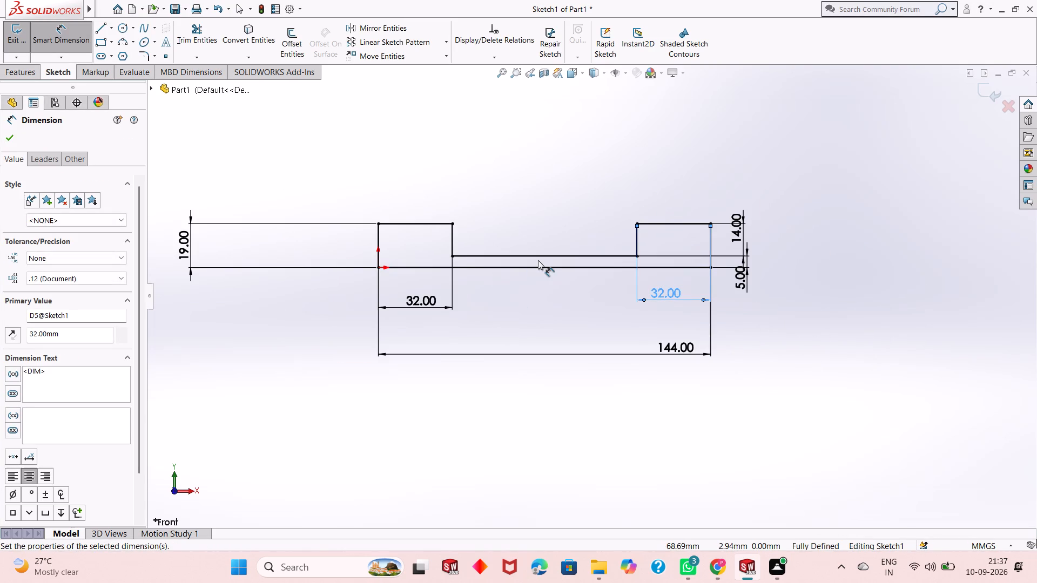
{"action": "scroll", "coordinate": [531, 261], "scroll_direction": "down", "scroll_amount": 2}
{"action": "scroll", "coordinate": [529, 268], "scroll_direction": "up", "scroll_amount": 1}
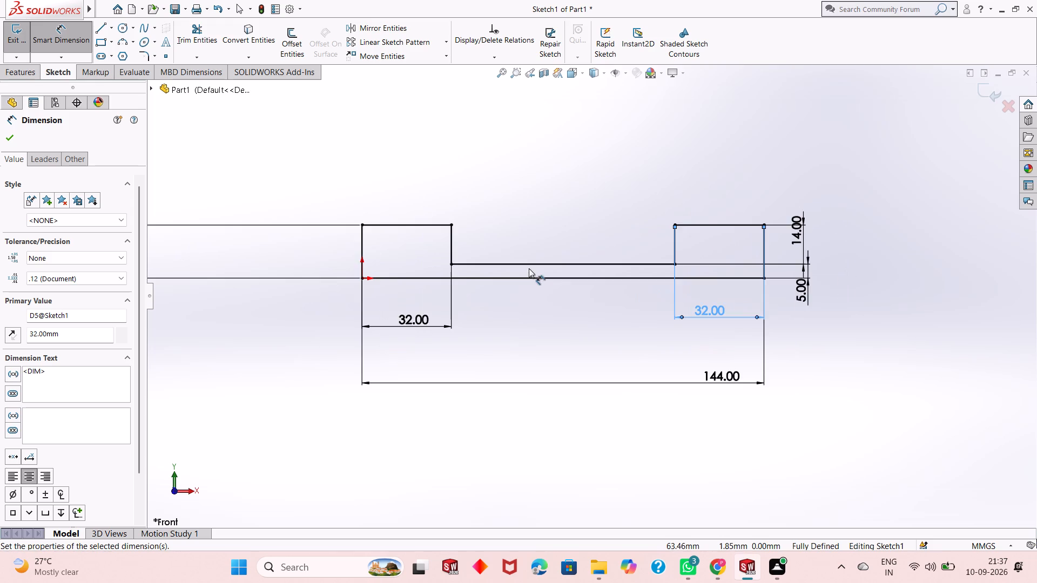
{"action": "scroll", "coordinate": [529, 268], "scroll_direction": "up", "scroll_amount": 1}
{"action": "scroll", "coordinate": [529, 269], "scroll_direction": "down", "scroll_amount": 1}
{"action": "scroll", "coordinate": [529, 269], "scroll_direction": "up", "scroll_amount": 1}
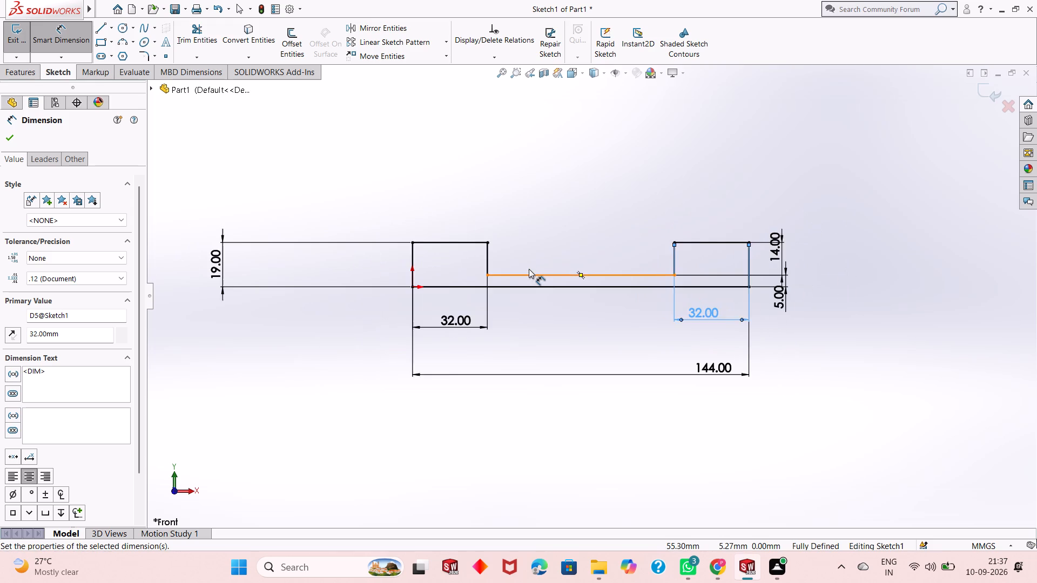
{"action": "scroll", "coordinate": [529, 269], "scroll_direction": "up", "scroll_amount": 1}
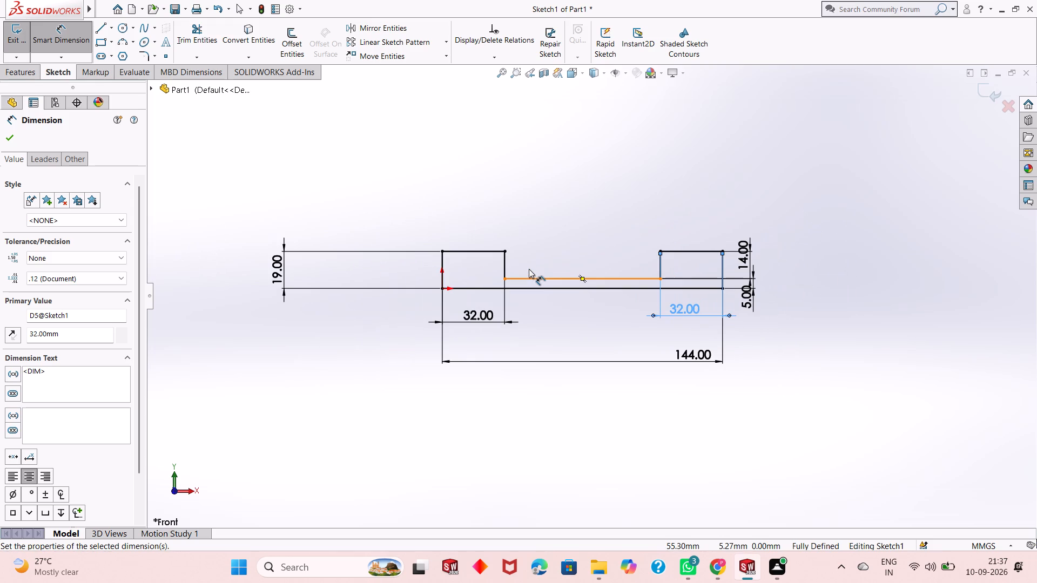
{"action": "scroll", "coordinate": [529, 269], "scroll_direction": "up", "scroll_amount": 1}
{"action": "scroll", "coordinate": [529, 269], "scroll_direction": "down", "scroll_amount": 1}
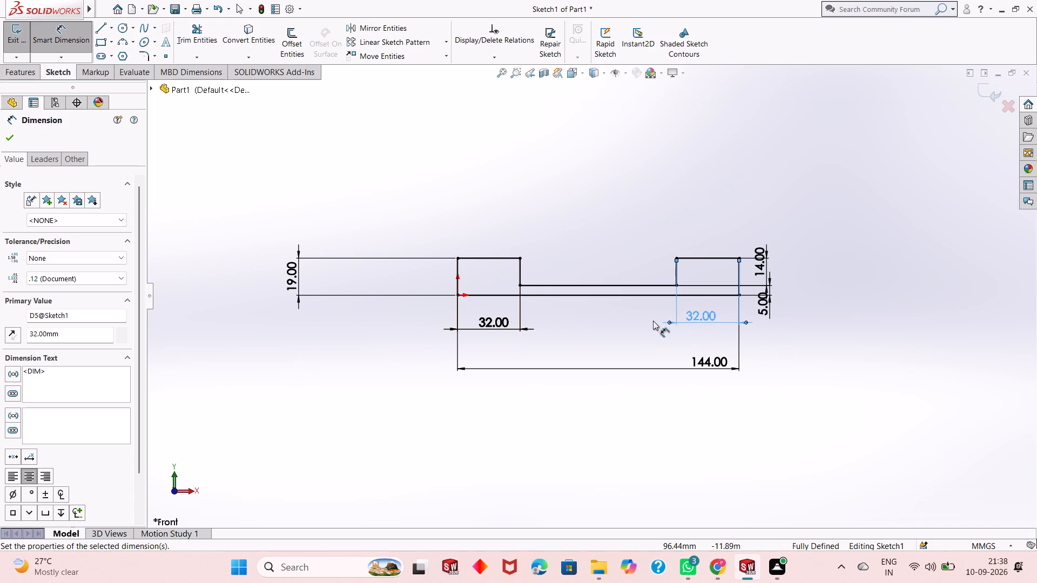
{"action": "right_click", "coordinate": [679, 346]}
{"action": "left_click", "coordinate": [712, 380]}
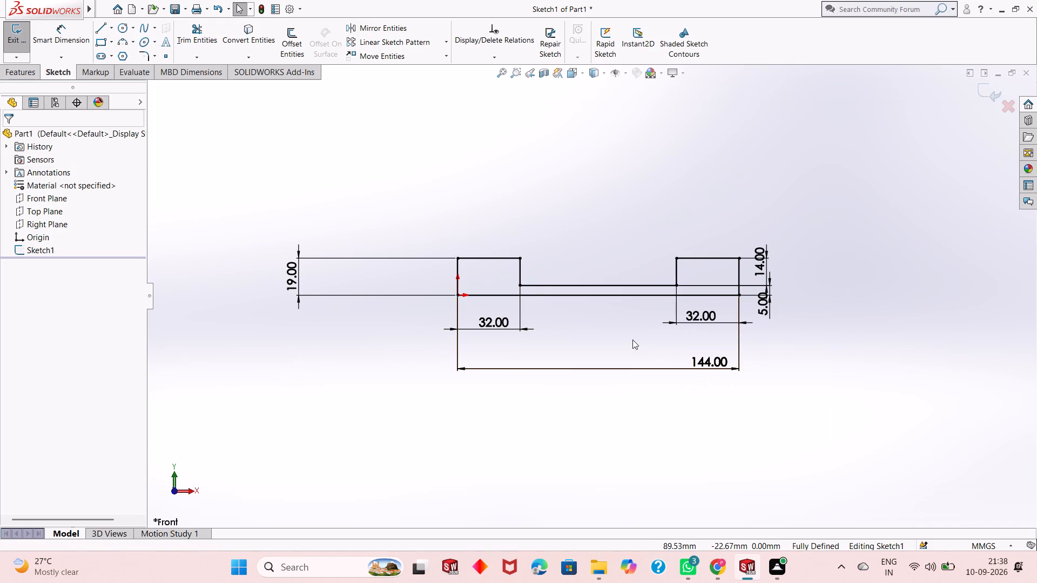
{"action": "scroll", "coordinate": [632, 340], "scroll_direction": "down", "scroll_amount": 2}
{"action": "scroll", "coordinate": [632, 340], "scroll_direction": "up", "scroll_amount": 1}
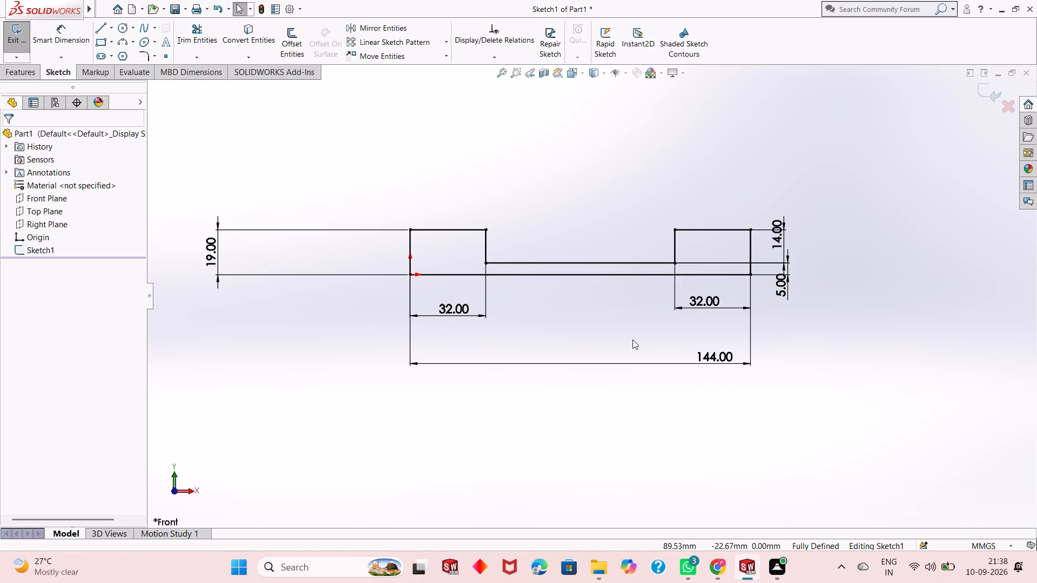
{"action": "scroll", "coordinate": [632, 340], "scroll_direction": "up", "scroll_amount": 1}
{"action": "scroll", "coordinate": [551, 308], "scroll_direction": "down", "scroll_amount": 1}
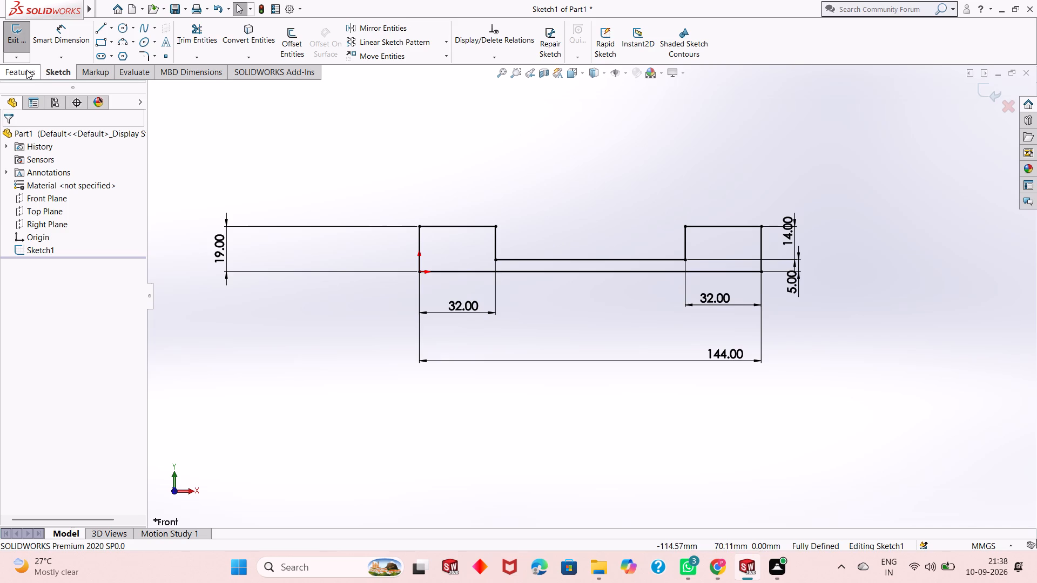
Start a Sketch Fillet with a 2 mm radius and apply it to the profile's bottom corner at the origin.
{"action": "left_click", "coordinate": [143, 52]}
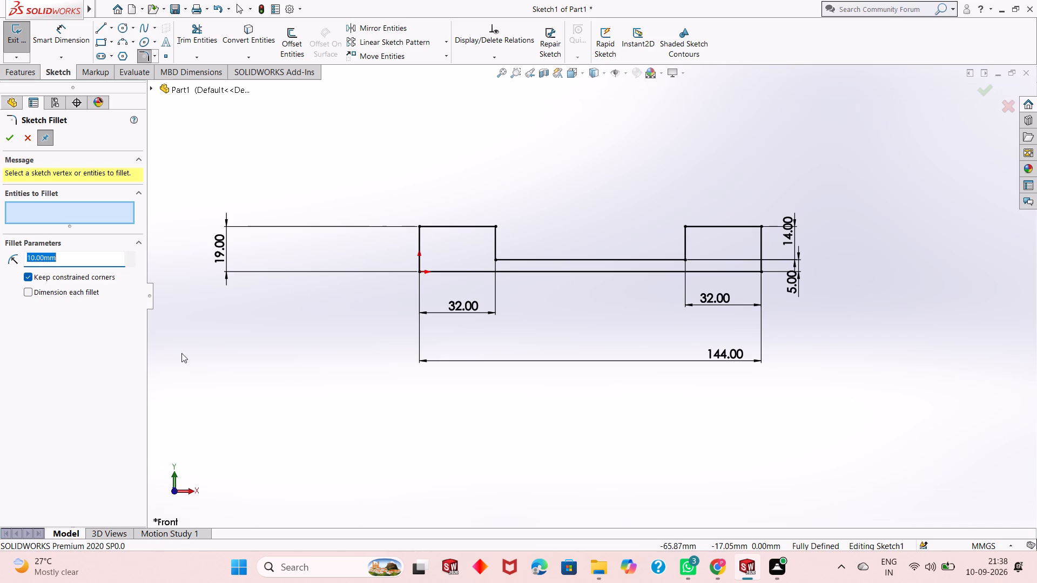
{"action": "scroll", "coordinate": [248, 380], "scroll_direction": "down", "scroll_amount": 1}
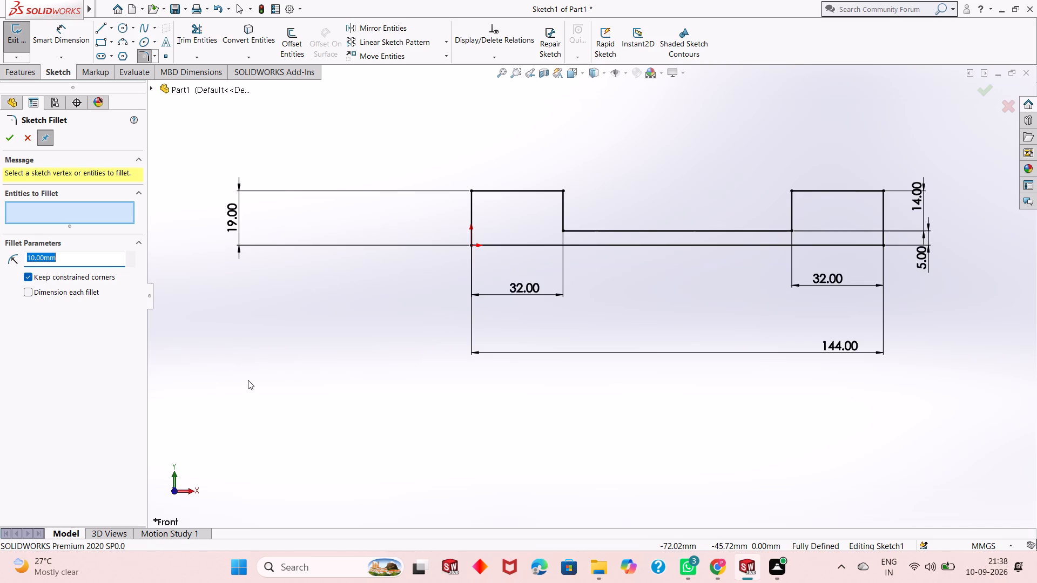
{"action": "scroll", "coordinate": [248, 380], "scroll_direction": "up", "scroll_amount": 1}
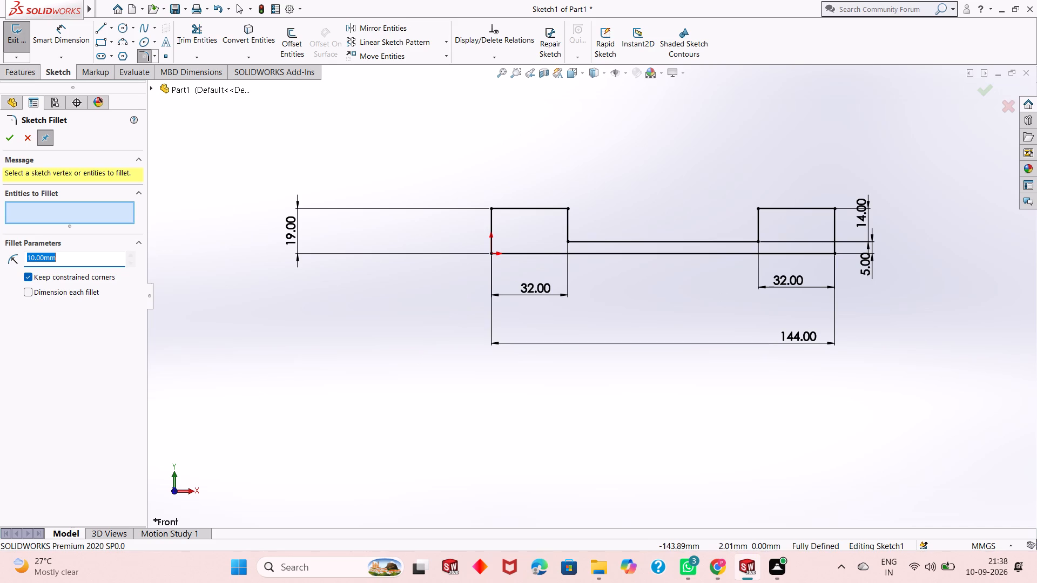
{"action": "key", "text": "2"}
{"action": "key", "text": "Return"}
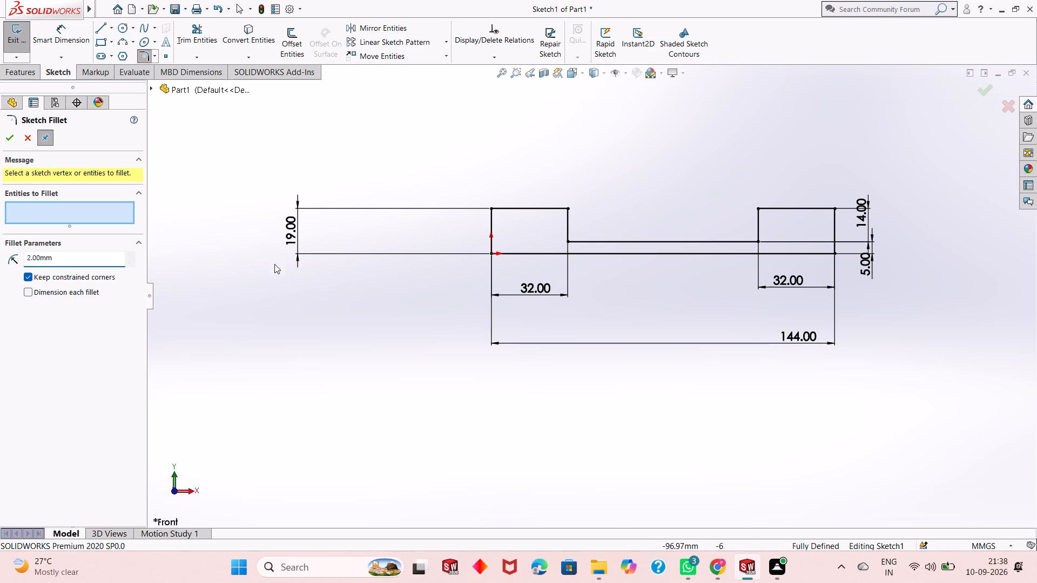
{"action": "scroll", "coordinate": [504, 225], "scroll_direction": "down", "scroll_amount": 4}
{"action": "scroll", "coordinate": [525, 307], "scroll_direction": "down", "scroll_amount": 2}
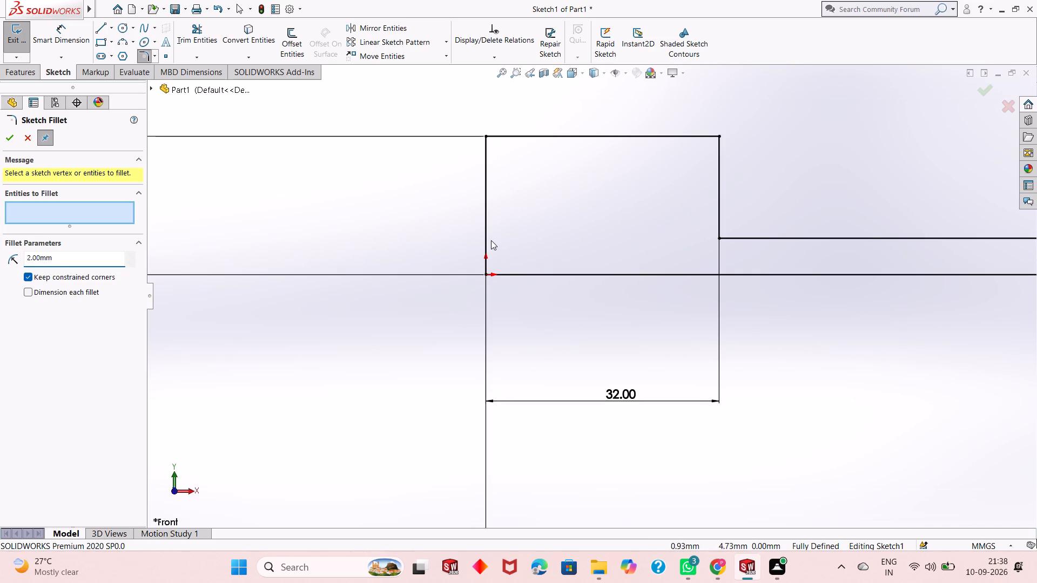
{"action": "left_click", "coordinate": [484, 238]}
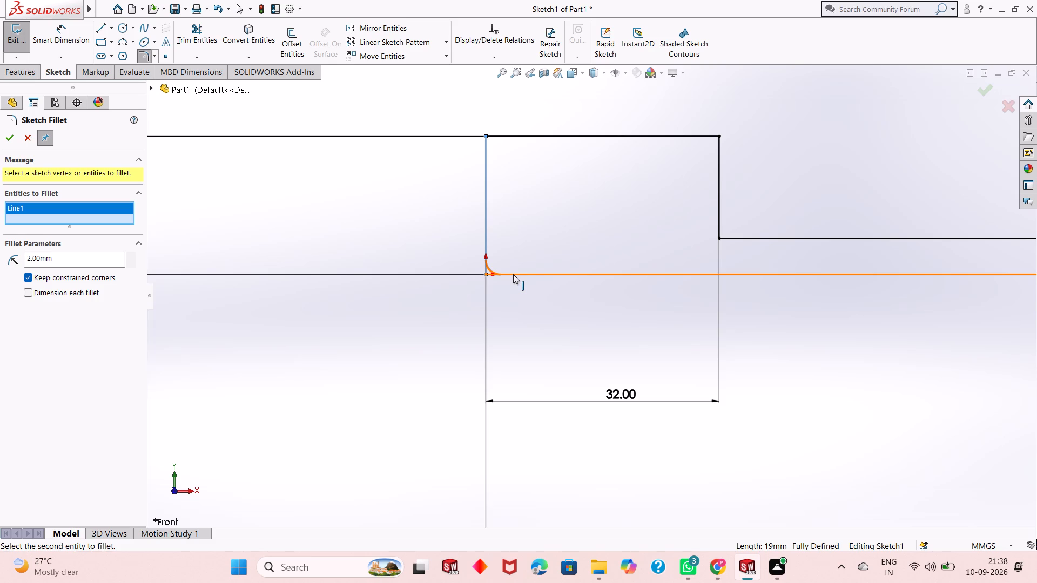
{"action": "left_click", "coordinate": [513, 274]}
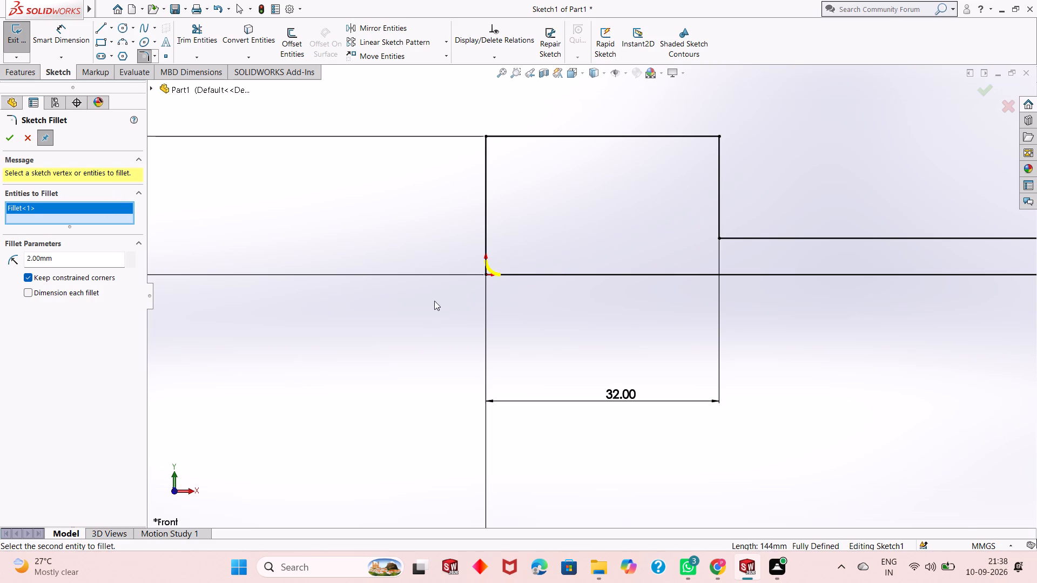
Add the same 2 mm sketch fillet to the far block's bottom outer corner and accept both fillets.
{"action": "scroll", "coordinate": [434, 297], "scroll_direction": "up", "scroll_amount": 4}
{"action": "scroll", "coordinate": [637, 259], "scroll_direction": "up", "scroll_amount": 3}
{"action": "scroll", "coordinate": [897, 295], "scroll_direction": "down", "scroll_amount": 5}
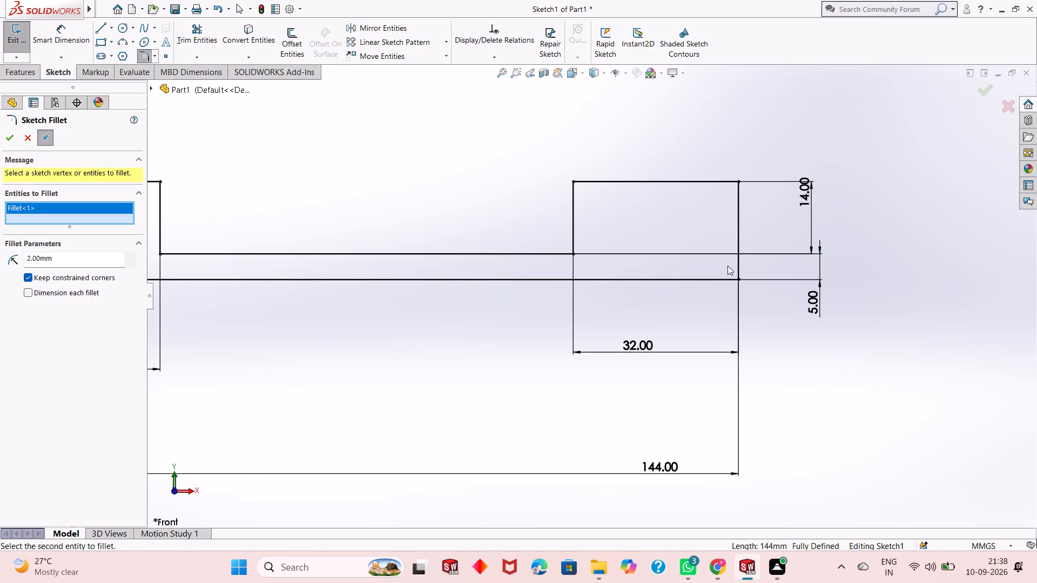
{"action": "left_click", "coordinate": [738, 272]}
{"action": "left_click", "coordinate": [723, 282]}
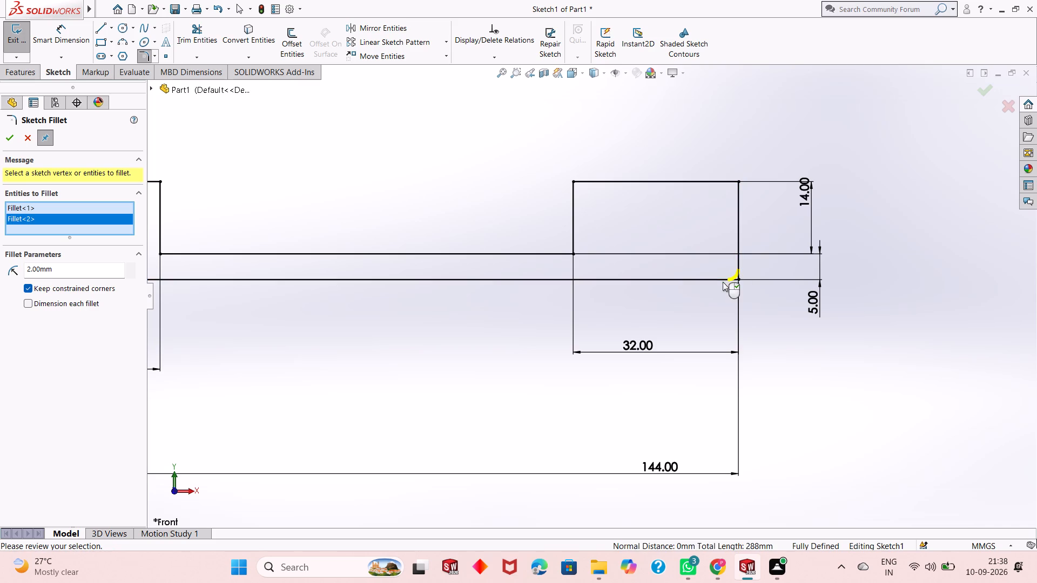
{"action": "scroll", "coordinate": [666, 368], "scroll_direction": "up", "scroll_amount": 2}
{"action": "scroll", "coordinate": [439, 359], "scroll_direction": "up", "scroll_amount": 1}
{"action": "scroll", "coordinate": [302, 323], "scroll_direction": "down", "scroll_amount": 3}
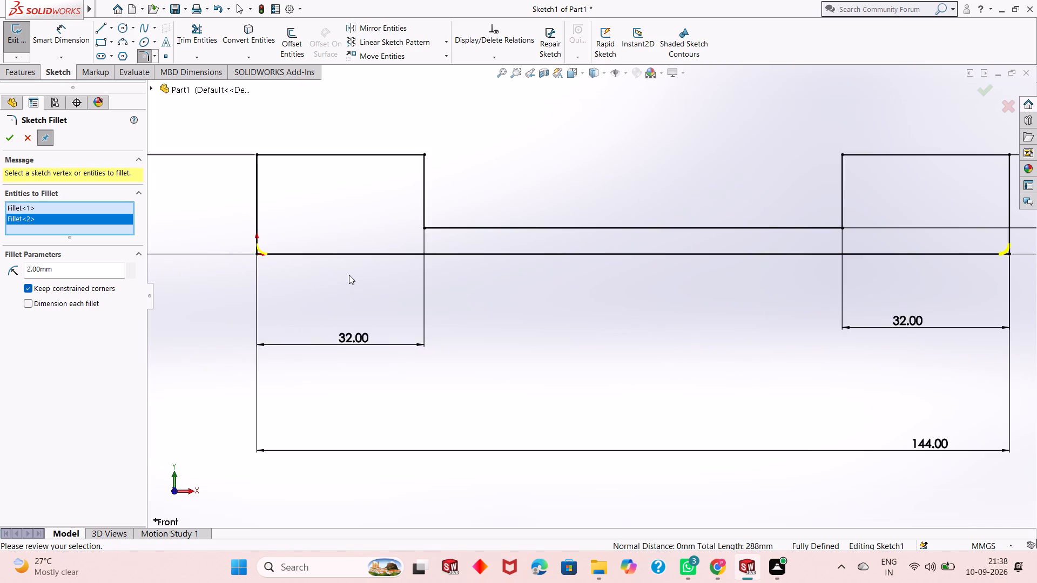
{"action": "scroll", "coordinate": [349, 275], "scroll_direction": "down", "scroll_amount": 1}
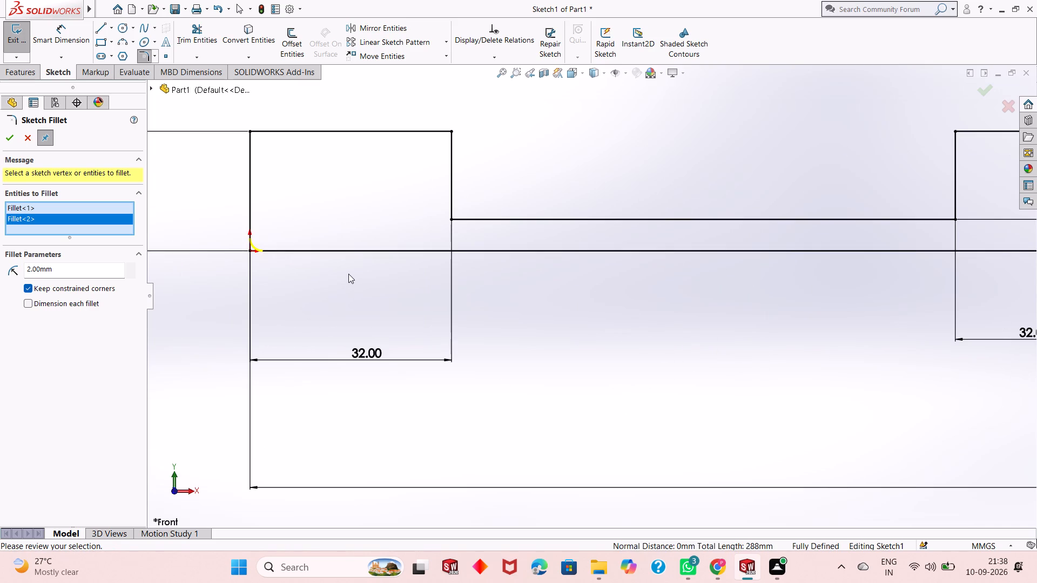
{"action": "scroll", "coordinate": [348, 274], "scroll_direction": "down", "scroll_amount": 1}
{"action": "scroll", "coordinate": [348, 274], "scroll_direction": "up", "scroll_amount": 4}
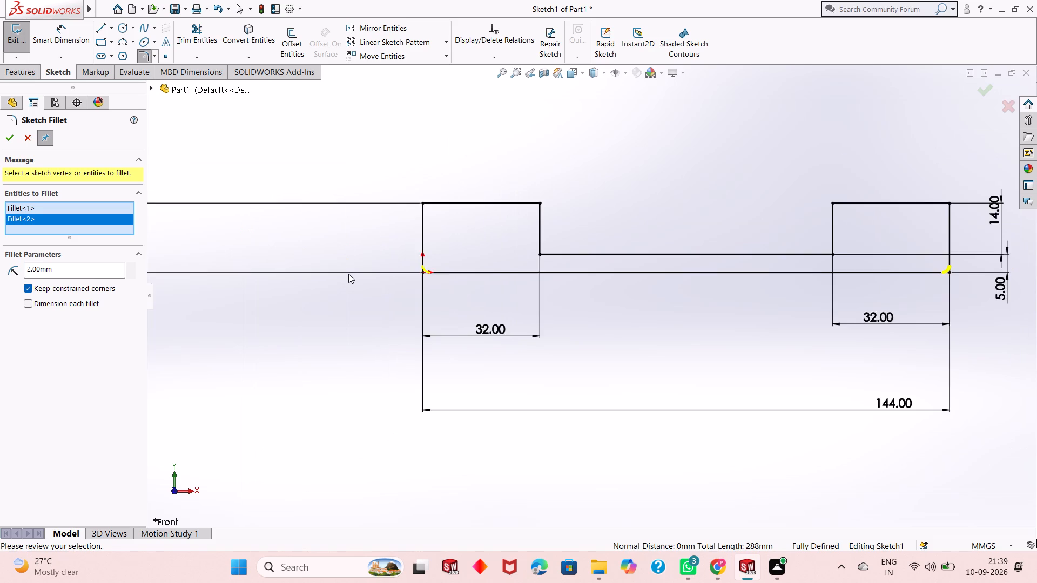
{"action": "scroll", "coordinate": [348, 274], "scroll_direction": "up", "scroll_amount": 1}
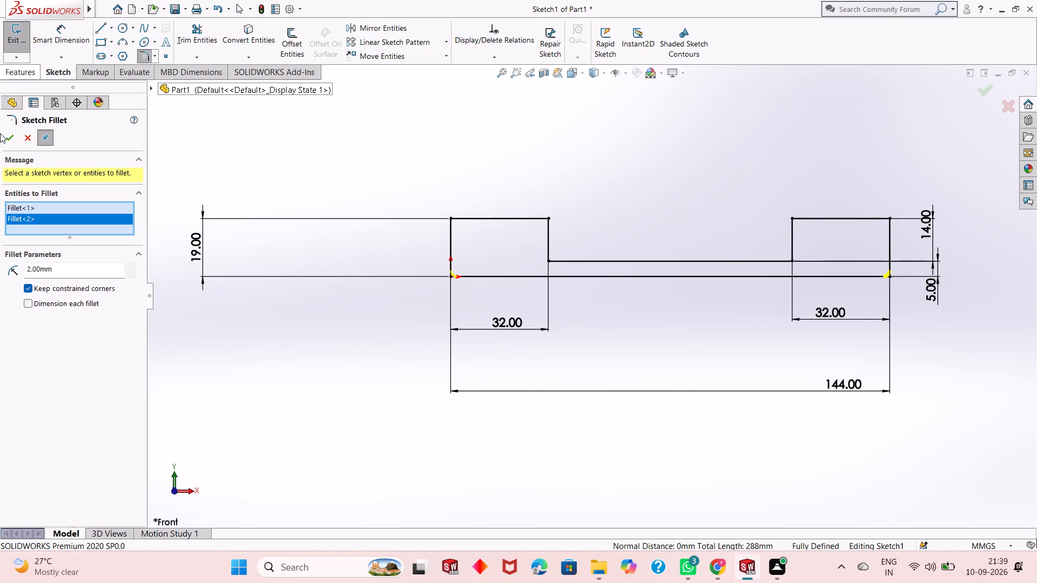
{"action": "left_click", "coordinate": [10, 142]}
{"action": "left_click", "coordinate": [9, 139]}
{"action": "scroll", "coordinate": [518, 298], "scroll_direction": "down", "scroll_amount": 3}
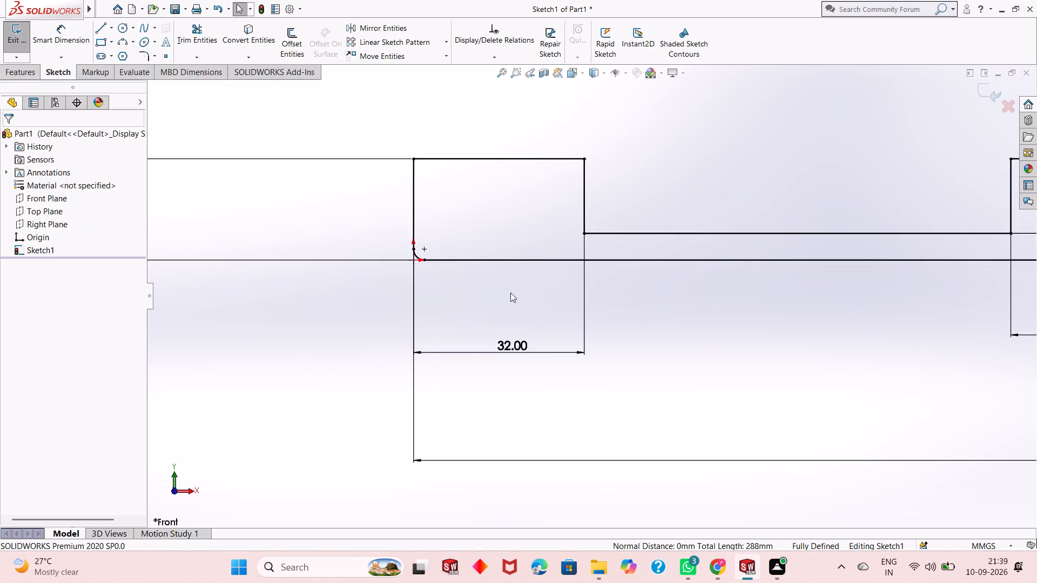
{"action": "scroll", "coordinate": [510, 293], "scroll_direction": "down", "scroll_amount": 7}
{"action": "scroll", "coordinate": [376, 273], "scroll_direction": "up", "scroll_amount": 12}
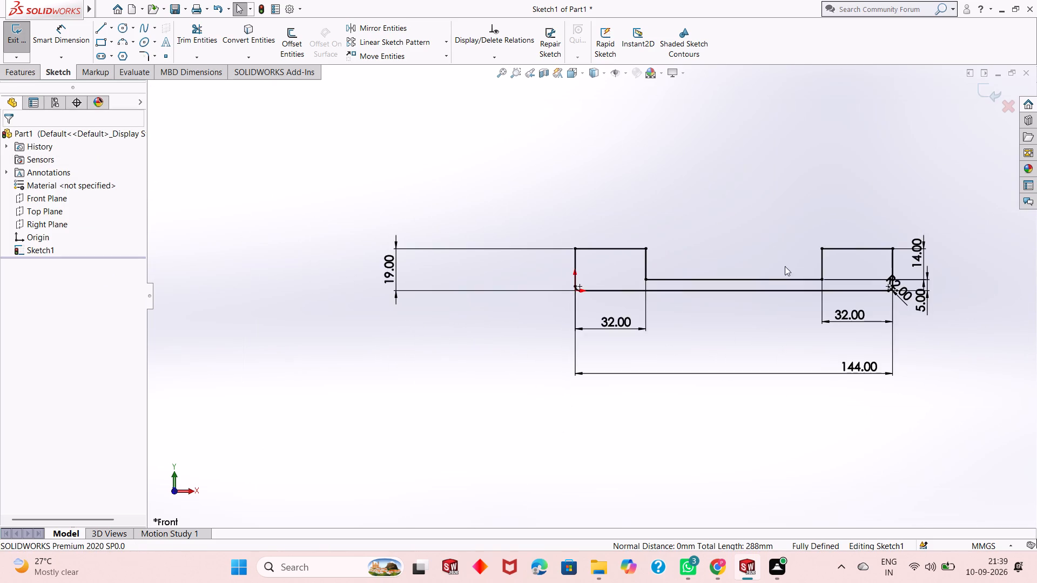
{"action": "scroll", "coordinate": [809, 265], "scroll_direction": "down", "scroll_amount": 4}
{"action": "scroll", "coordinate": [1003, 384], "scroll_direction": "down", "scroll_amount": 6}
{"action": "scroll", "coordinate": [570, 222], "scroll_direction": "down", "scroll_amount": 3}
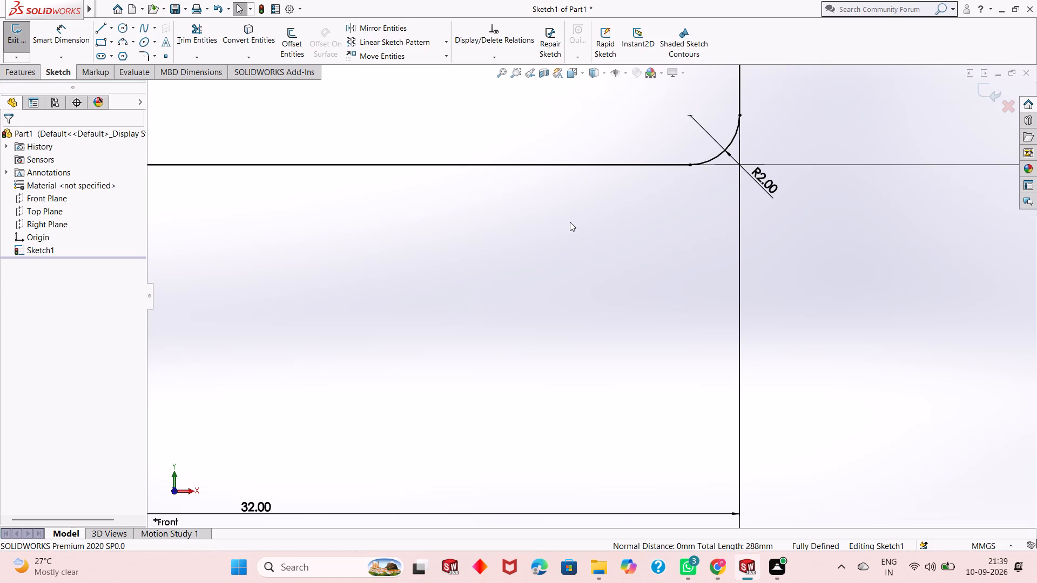
Examine the whole dimensioned profile with both filleted bottom corners.
{"action": "scroll", "coordinate": [570, 221], "scroll_direction": "up", "scroll_amount": 4}
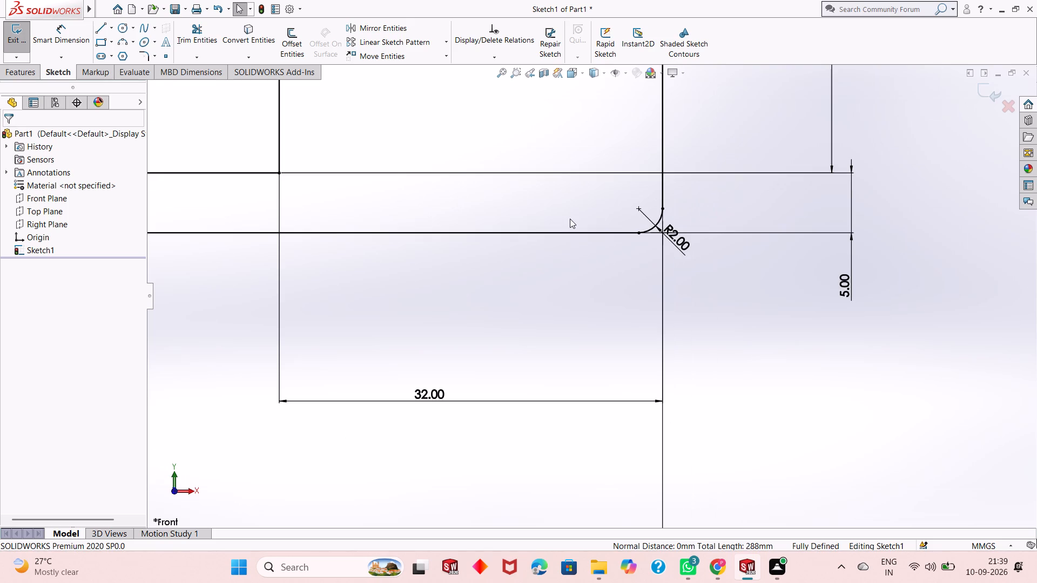
{"action": "scroll", "coordinate": [570, 219], "scroll_direction": "up", "scroll_amount": 2}
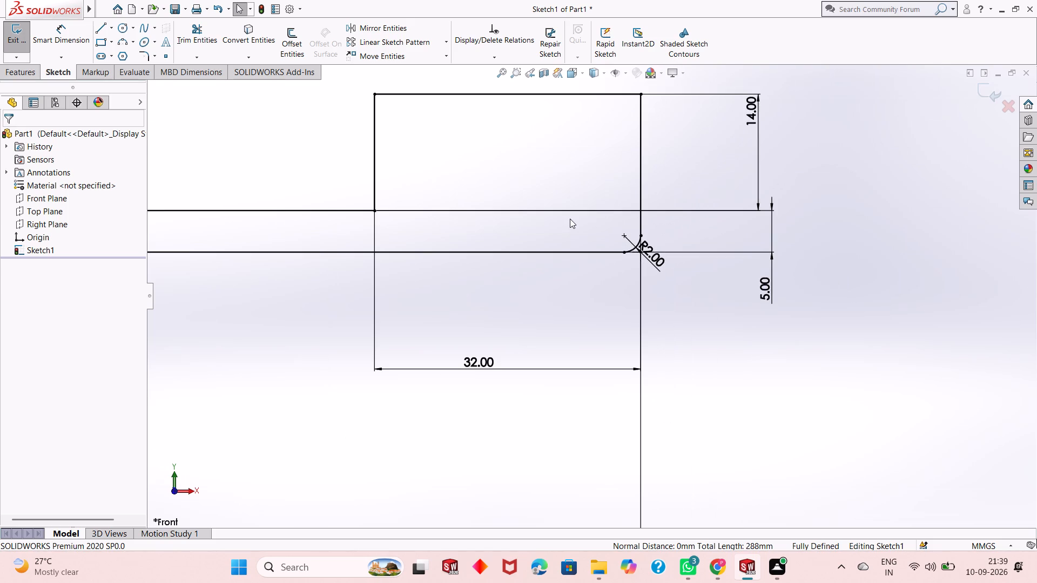
{"action": "scroll", "coordinate": [570, 219], "scroll_direction": "up", "scroll_amount": 3}
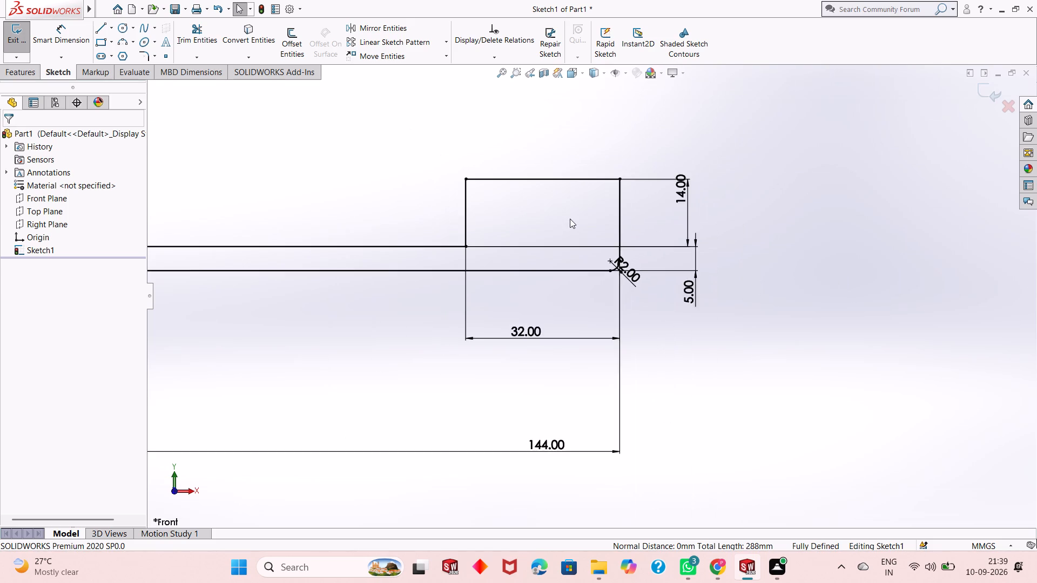
{"action": "scroll", "coordinate": [570, 219], "scroll_direction": "up", "scroll_amount": 4}
{"action": "scroll", "coordinate": [418, 301], "scroll_direction": "down", "scroll_amount": 2}
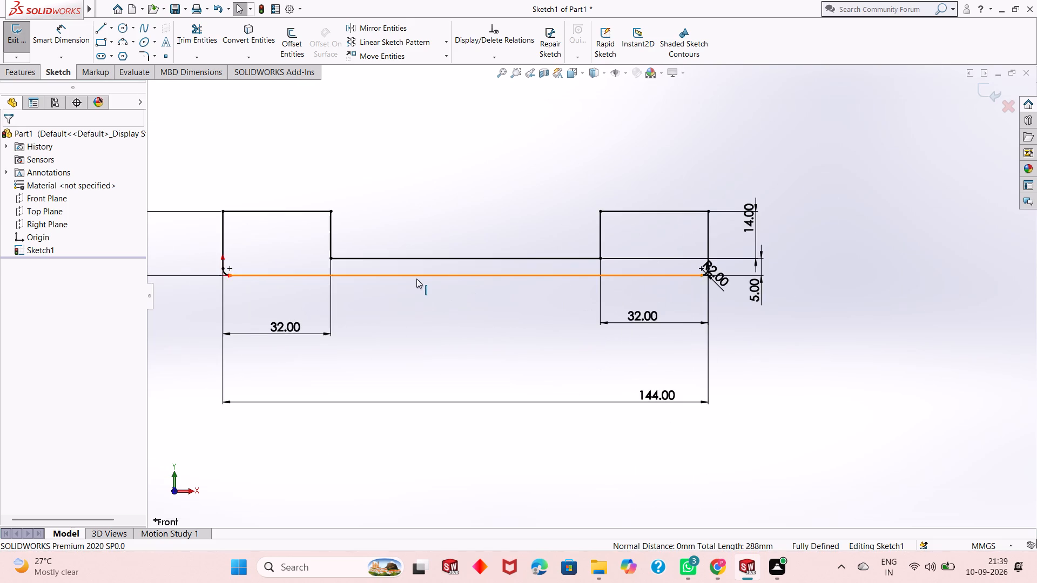
{"action": "scroll", "coordinate": [416, 279], "scroll_direction": "down", "scroll_amount": 2}
{"action": "scroll", "coordinate": [416, 279], "scroll_direction": "up", "scroll_amount": 1}
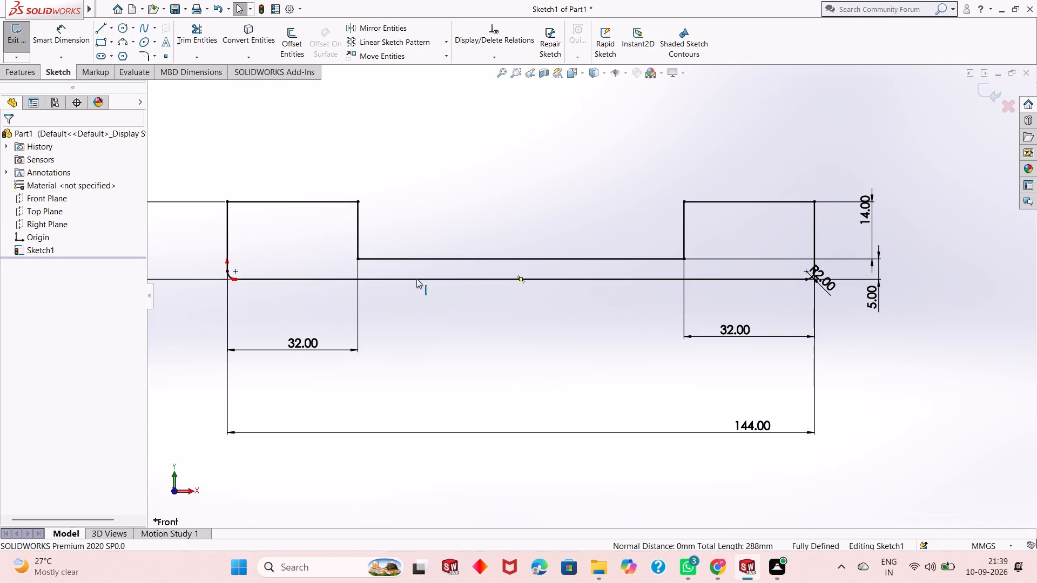
{"action": "scroll", "coordinate": [416, 279], "scroll_direction": "up", "scroll_amount": 2}
{"action": "scroll", "coordinate": [416, 279], "scroll_direction": "down", "scroll_amount": 1}
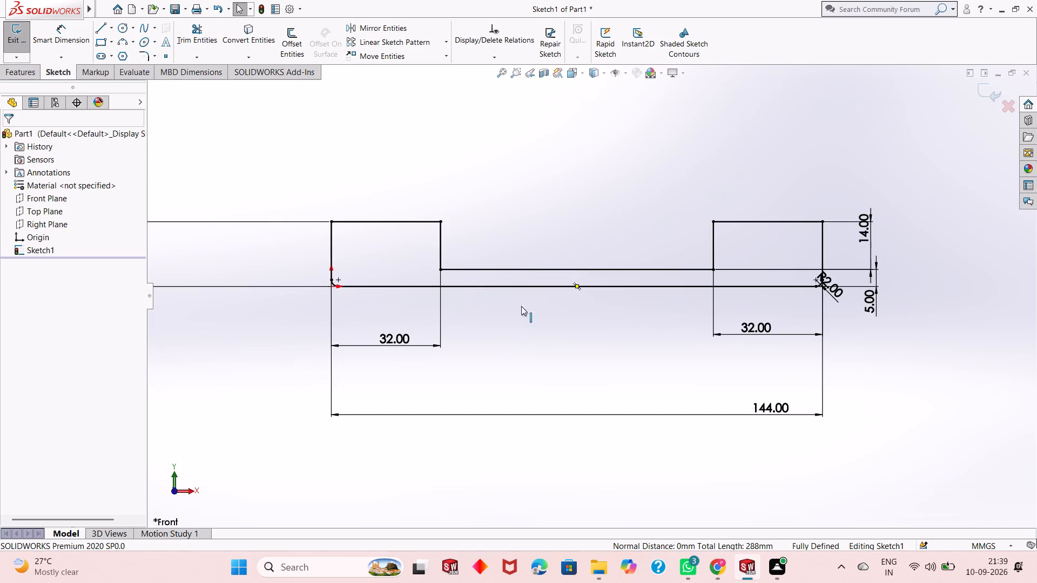
{"action": "scroll", "coordinate": [571, 318], "scroll_direction": "up", "scroll_amount": 1}
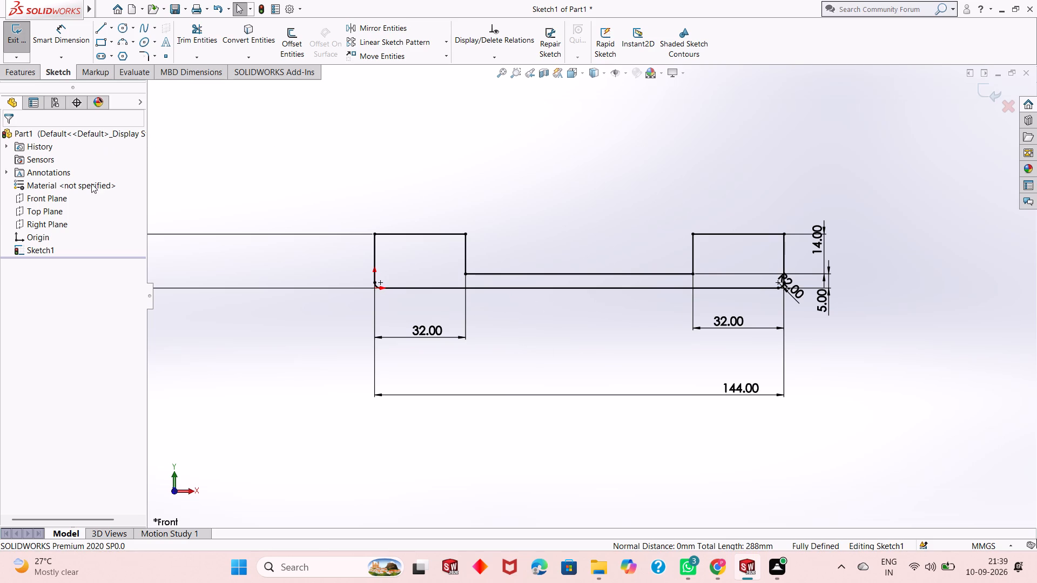
Extrude the U-shaped profile as a blind boss 44.5 mm deep in the reversed direction.
{"action": "left_click", "coordinate": [33, 73]}
{"action": "left_click", "coordinate": [29, 49]}
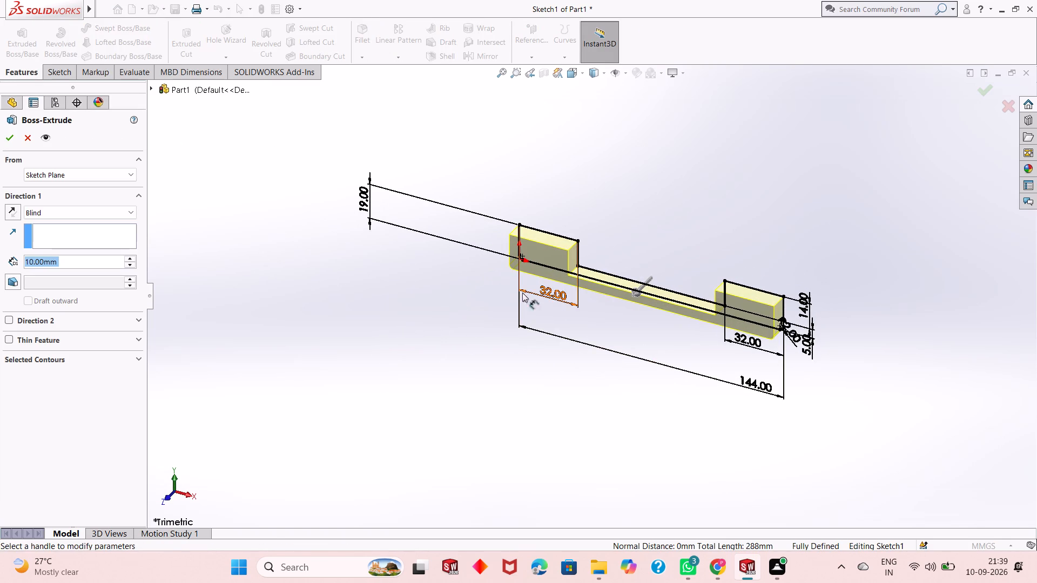
{"action": "left_click", "coordinate": [18, 210]}
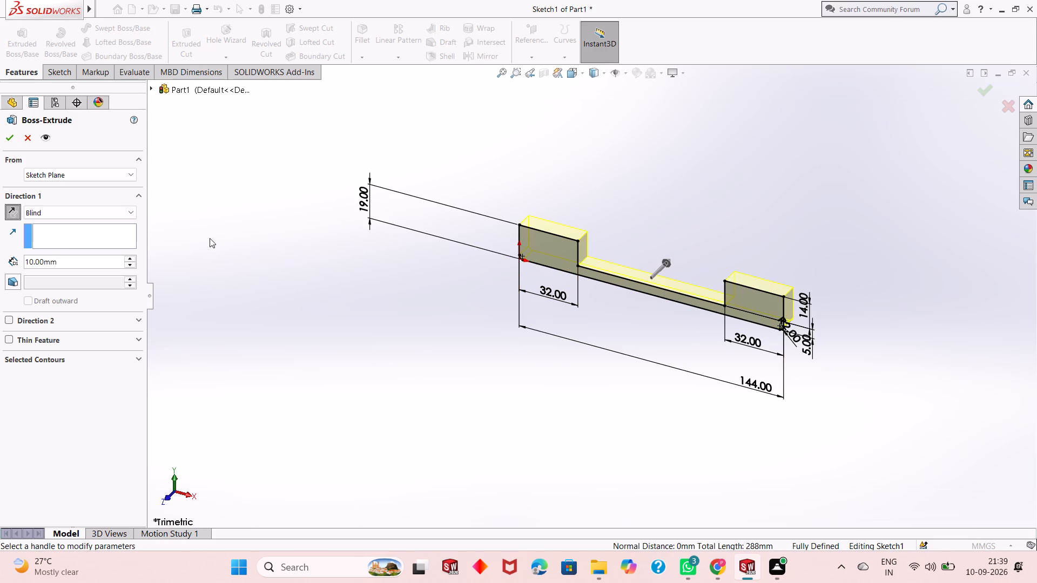
{"action": "double_click", "coordinate": [76, 259]}
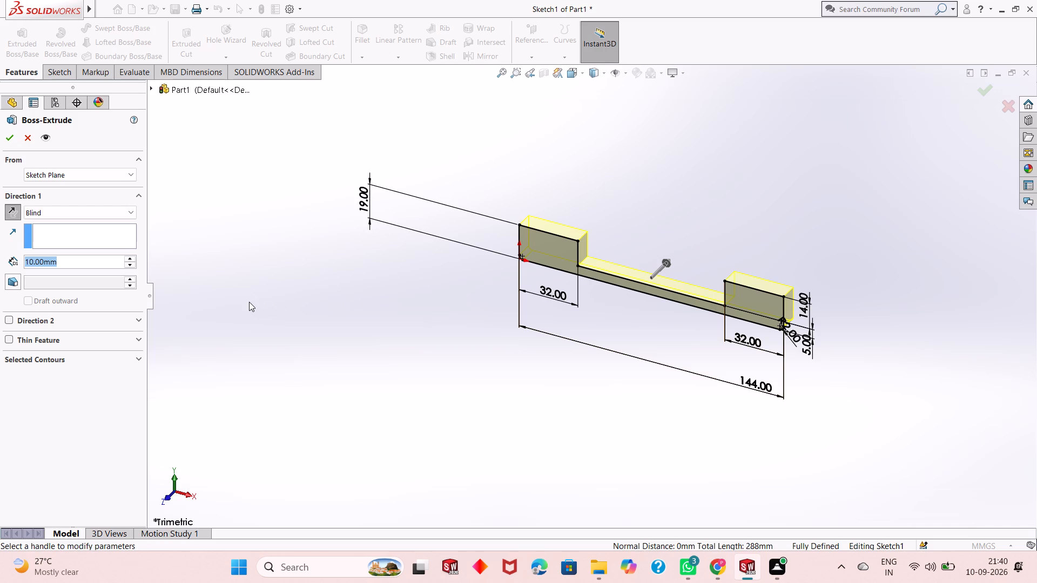
{"action": "type", "text": "44"}
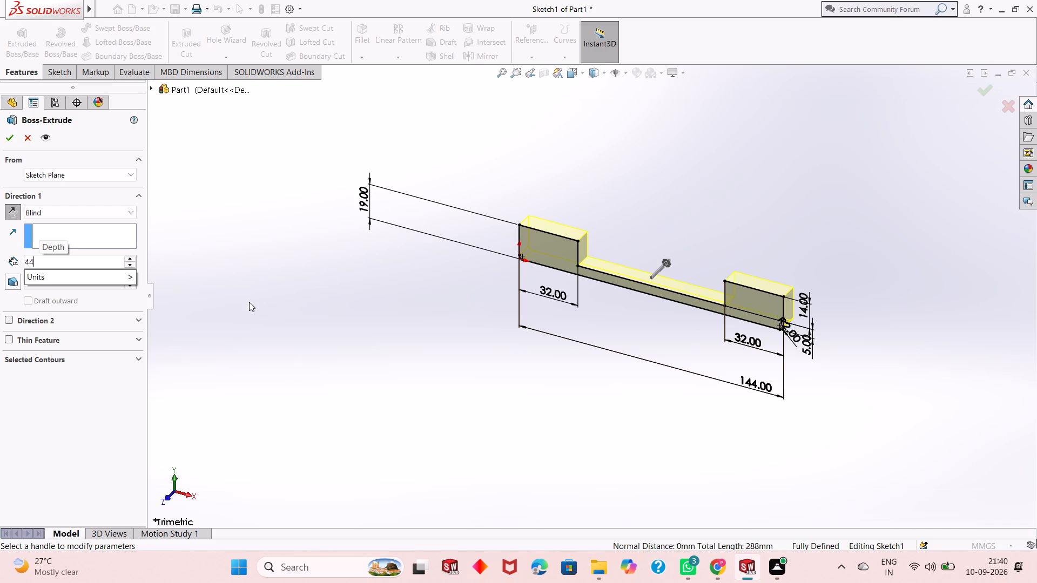
{"action": "key", "text": "period"}
{"action": "key", "text": "5"}
{"action": "key", "text": "Return"}
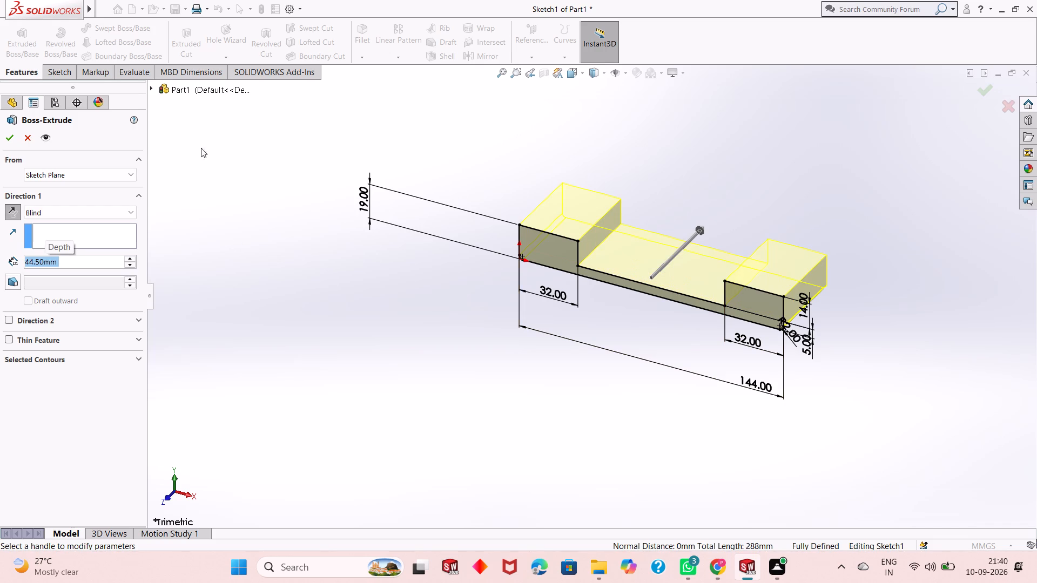
{"action": "left_click", "coordinate": [5, 138]}
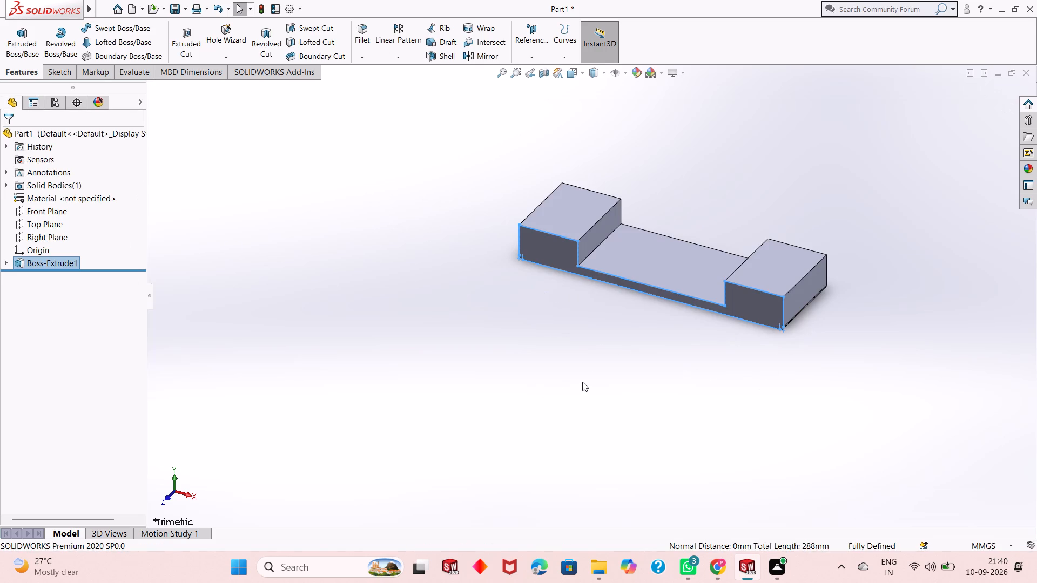
Edit the boss extrusion of the U-shaped profile and set its blind depth to 50 mm.
{"action": "middle_click_drag", "start_coordinate": [602, 361], "coordinate": [755, 363]}
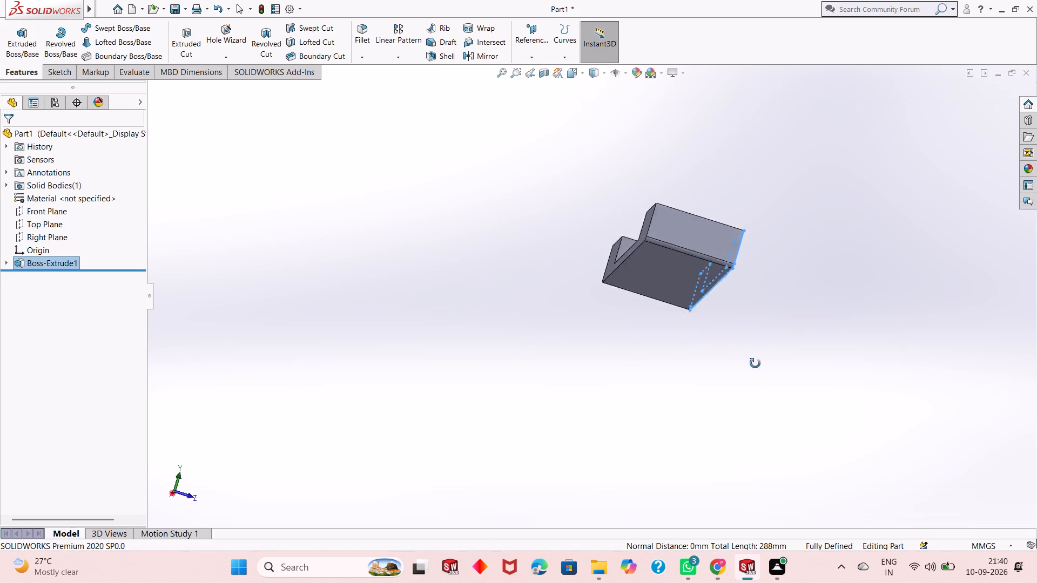
{"action": "middle_click_drag", "start_coordinate": [755, 363], "coordinate": [706, 415]}
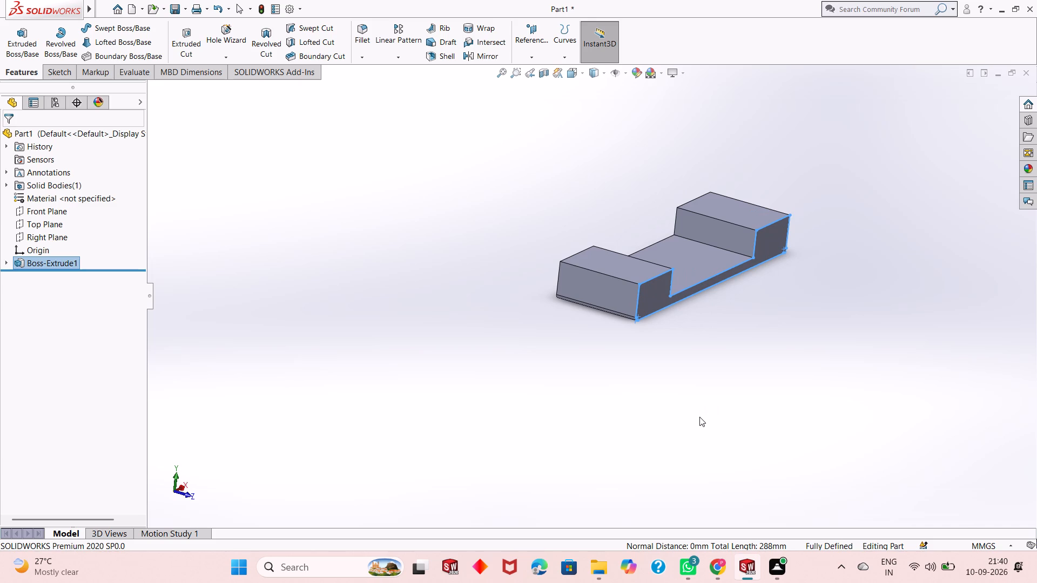
{"action": "middle_click_drag", "start_coordinate": [687, 412], "coordinate": [658, 496]}
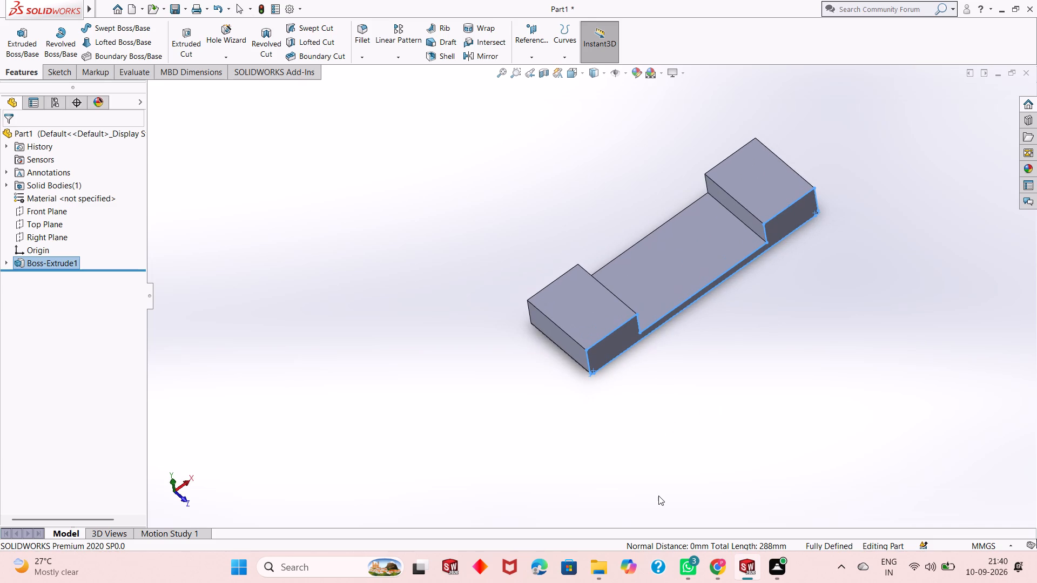
{"action": "middle_click_drag", "start_coordinate": [655, 448], "coordinate": [651, 417]}
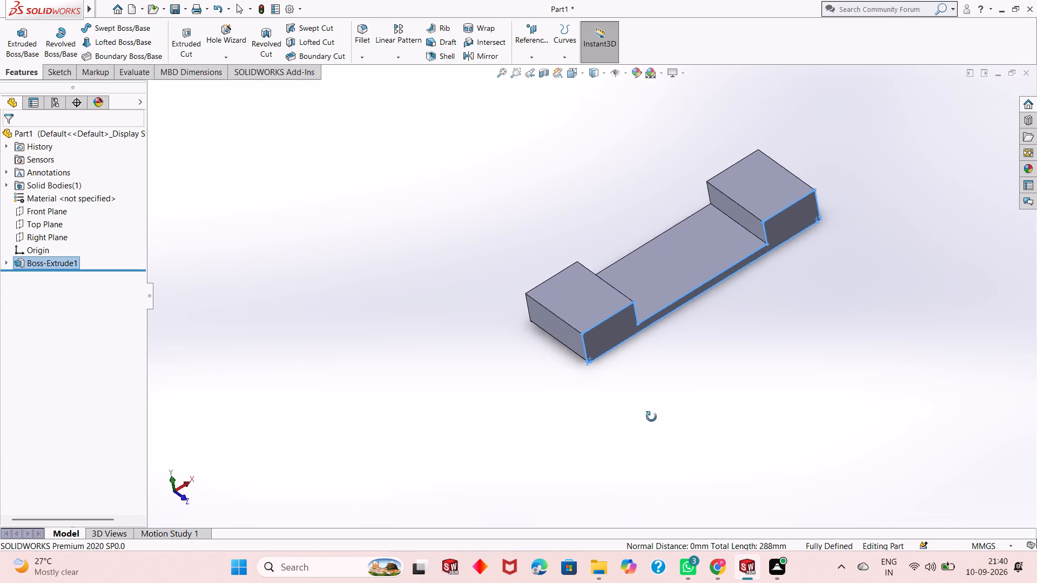
{"action": "middle_click_drag", "start_coordinate": [651, 417], "coordinate": [703, 345]}
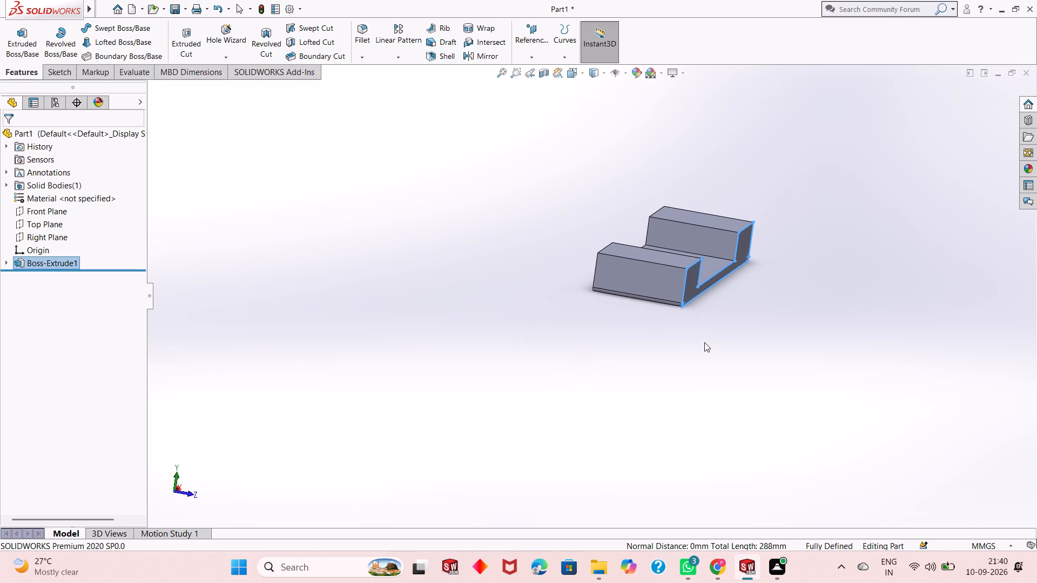
{"action": "left_click", "coordinate": [59, 265]}
{"action": "left_click", "coordinate": [69, 240]}
{"action": "key", "text": "Escape"}
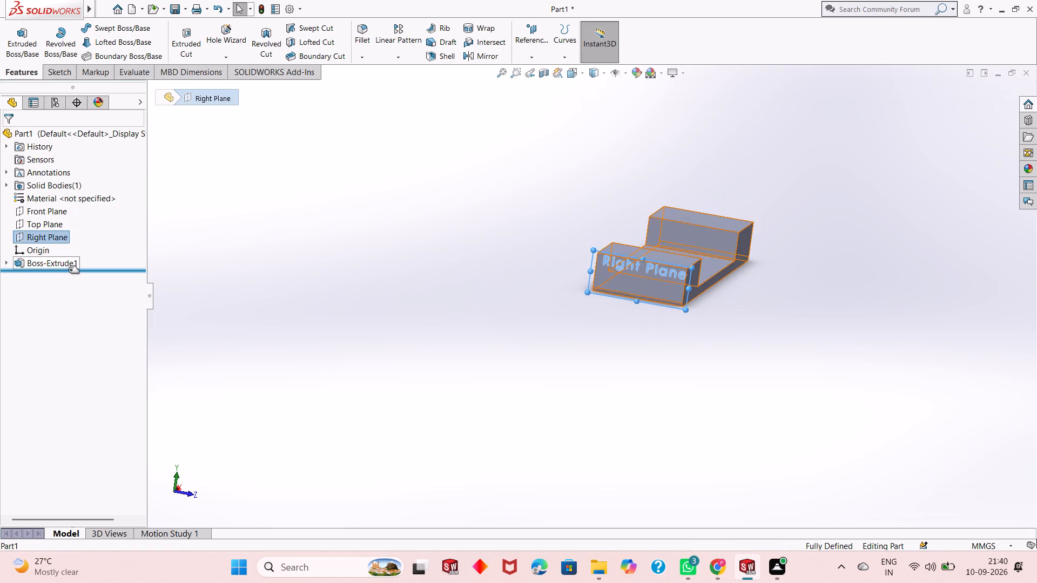
{"action": "left_click", "coordinate": [65, 265]}
{"action": "left_click", "coordinate": [77, 236]}
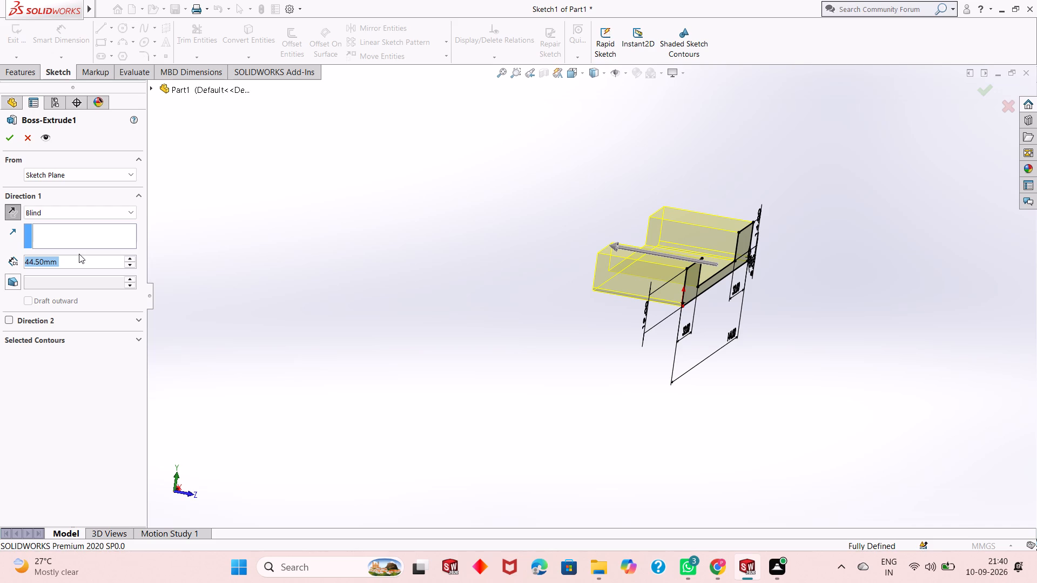
{"action": "scroll", "coordinate": [79, 254], "scroll_direction": "up", "scroll_amount": 2}
{"action": "scroll", "coordinate": [79, 266], "scroll_direction": "down", "scroll_amount": 2}
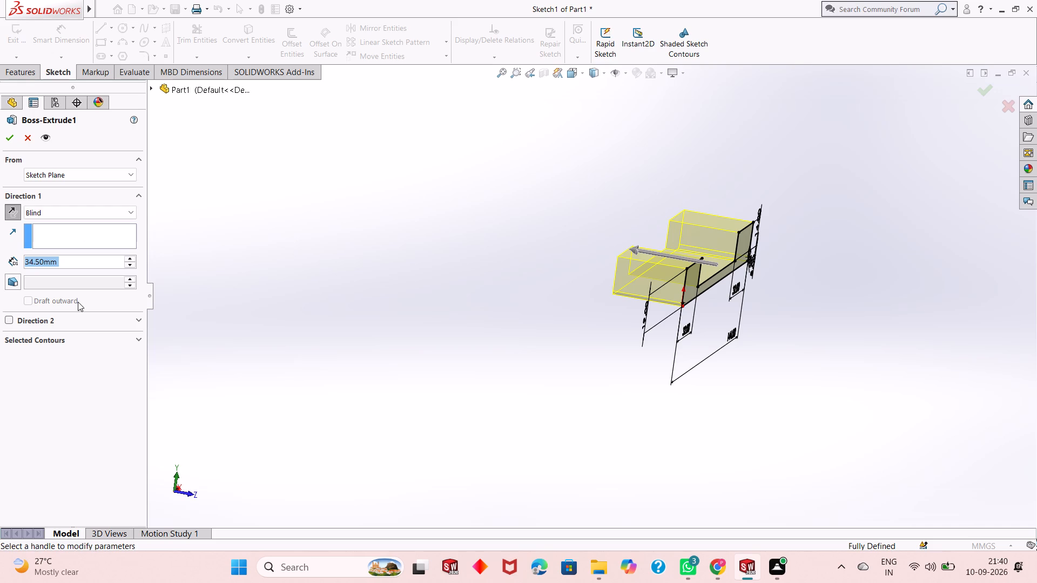
{"action": "scroll", "coordinate": [83, 328], "scroll_direction": "up", "scroll_amount": 1}
{"action": "scroll", "coordinate": [88, 348], "scroll_direction": "down", "scroll_amount": 1}
{"action": "scroll", "coordinate": [88, 348], "scroll_direction": "up", "scroll_amount": 1}
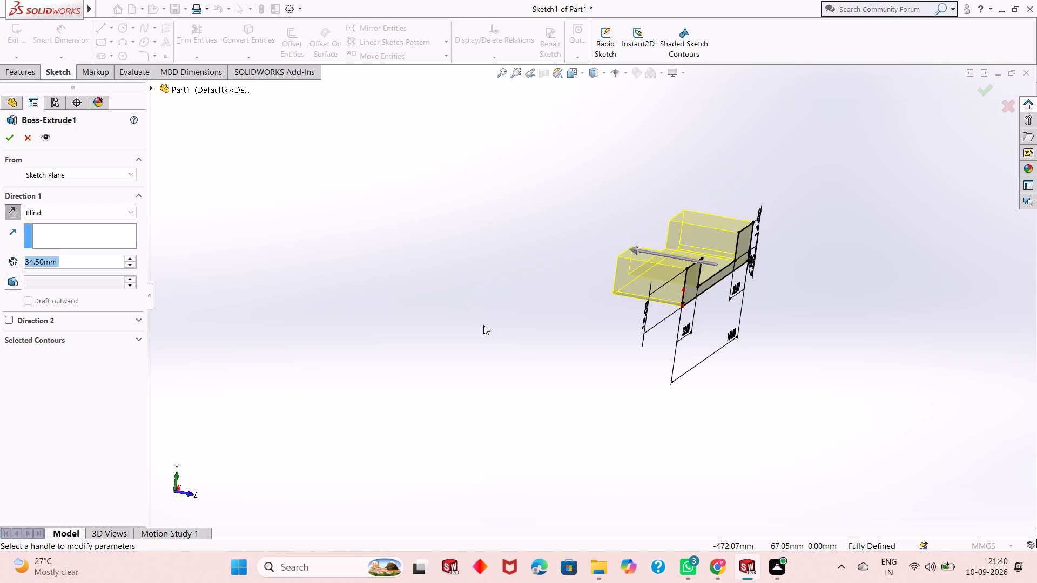
{"action": "middle_click_drag", "start_coordinate": [484, 326], "coordinate": [327, 310]}
{"action": "scroll", "coordinate": [327, 310], "scroll_direction": "down", "scroll_amount": 1}
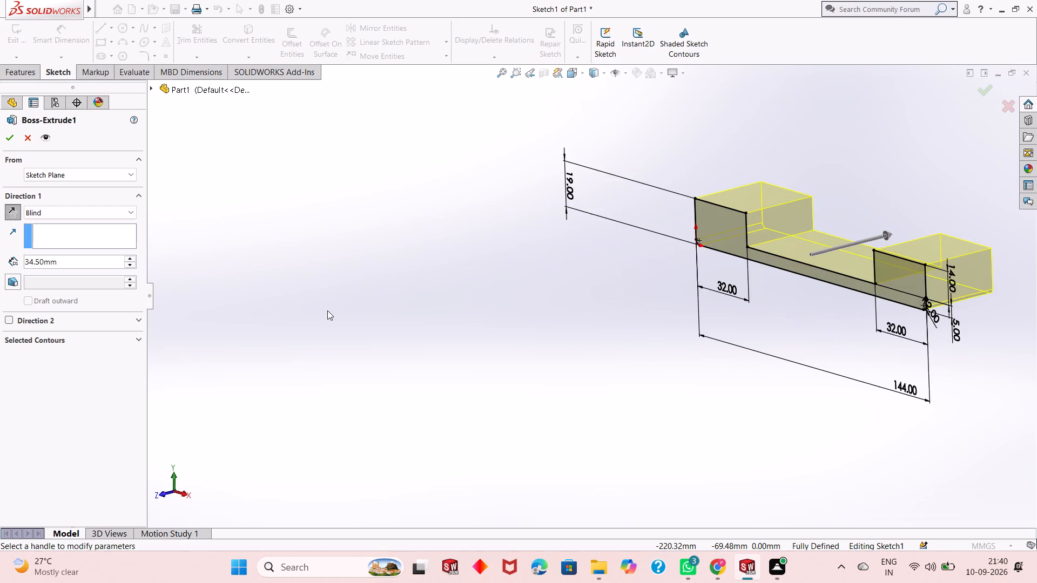
{"action": "scroll", "coordinate": [327, 310], "scroll_direction": "up", "scroll_amount": 1}
{"action": "double_click", "coordinate": [72, 260]}
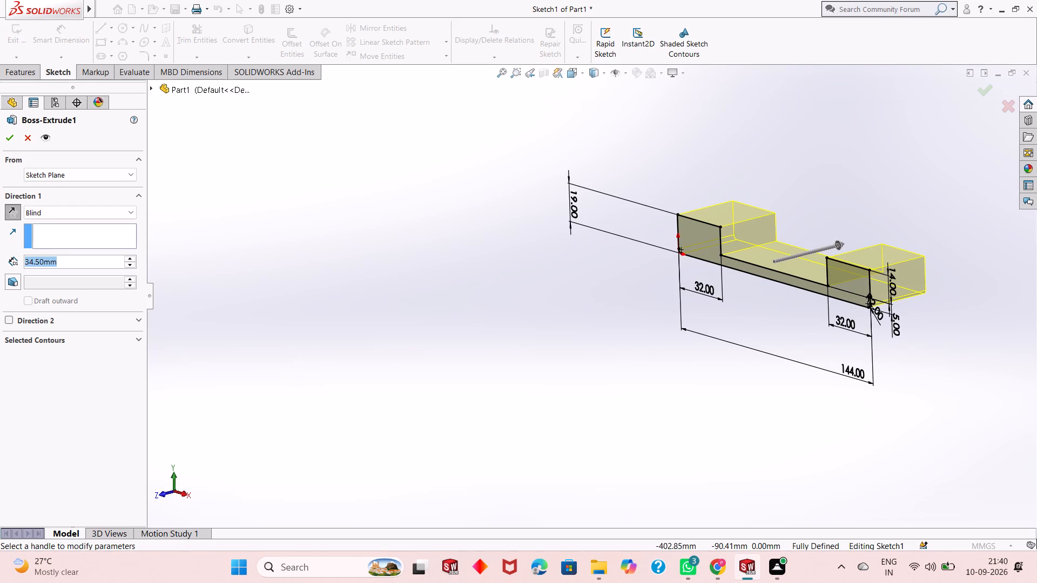
{"action": "type", "text": "50"}
{"action": "key", "text": "Return"}
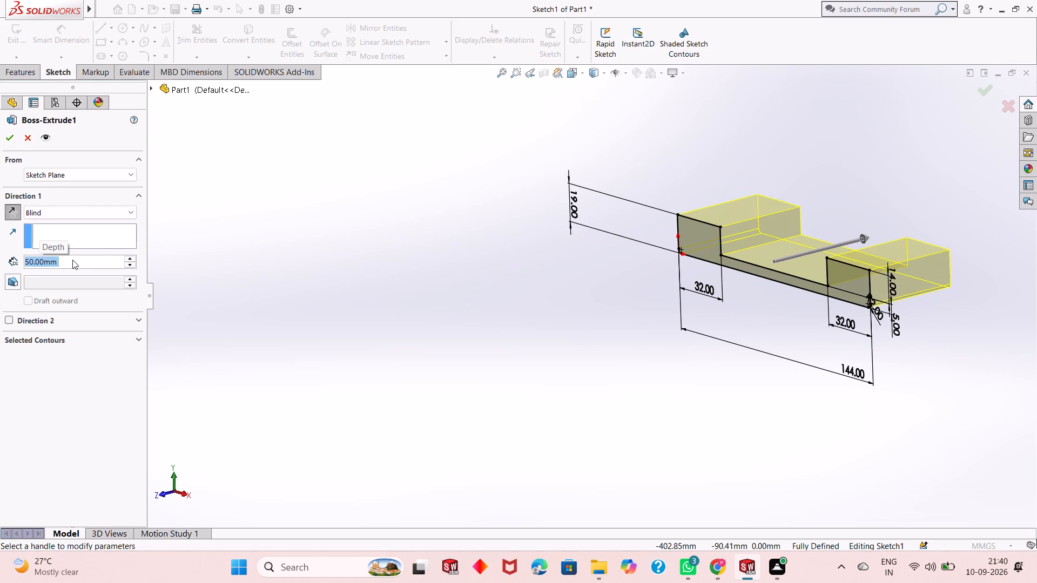
Try a 40 mm extrusion depth, restore it to 50 mm and accept the edited feature.
{"action": "type", "text": "40"}
{"action": "key", "text": "Return"}
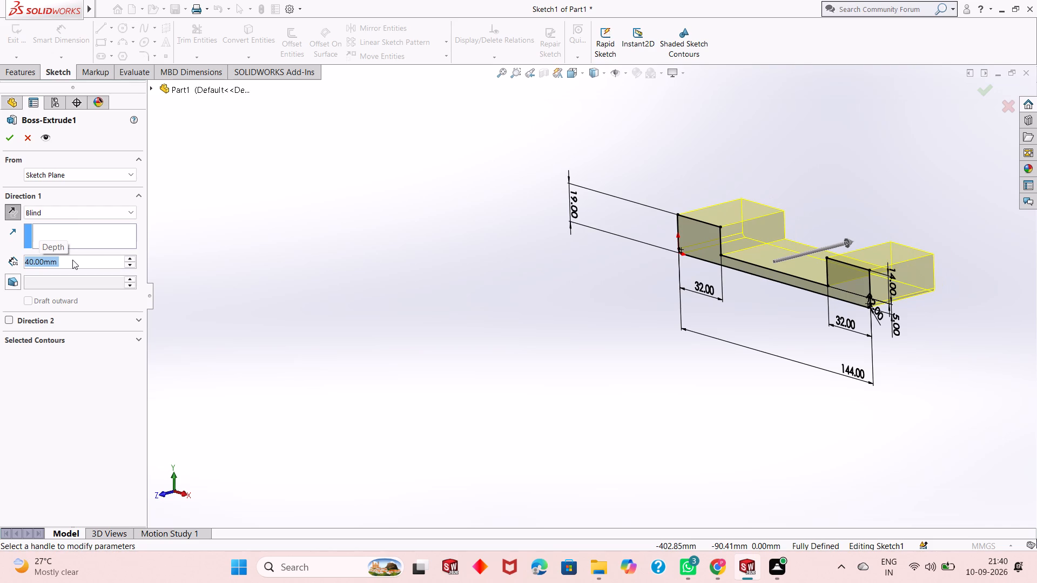
{"action": "type", "text": "50"}
{"action": "key", "text": "Return"}
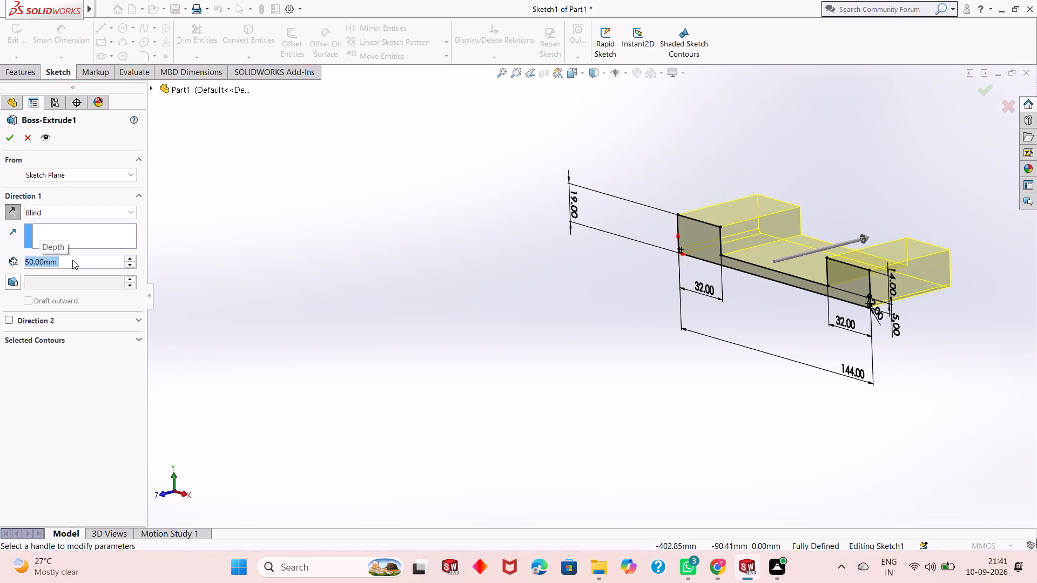
{"action": "scroll", "coordinate": [84, 229], "scroll_direction": "up", "scroll_amount": 2}
{"action": "scroll", "coordinate": [84, 229], "scroll_direction": "down", "scroll_amount": 1}
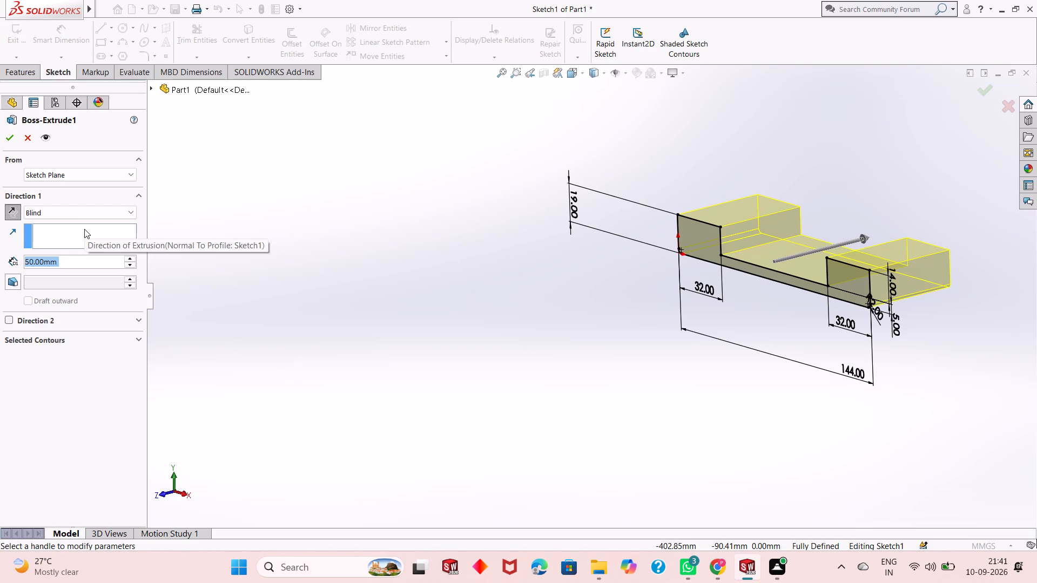
{"action": "left_click", "coordinate": [6, 135]}
Examine the extruded body's two raised blocks, recessed middle face and rounded bottom edge.
{"action": "scroll", "coordinate": [372, 270], "scroll_direction": "up", "scroll_amount": 2}
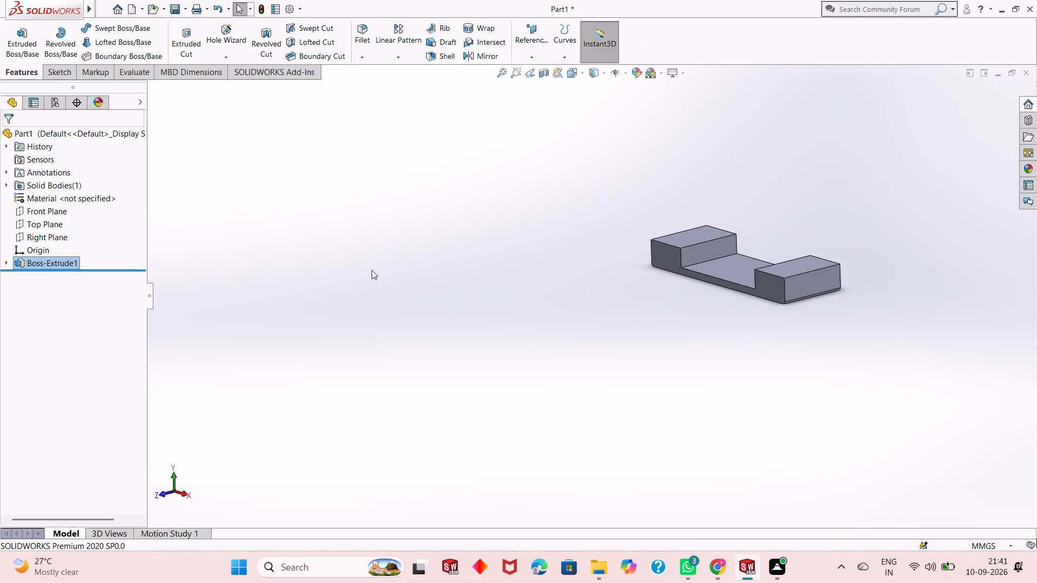
{"action": "middle_click_drag", "start_coordinate": [598, 318], "coordinate": [730, 334]}
{"action": "scroll", "coordinate": [713, 309], "scroll_direction": "down", "scroll_amount": 3}
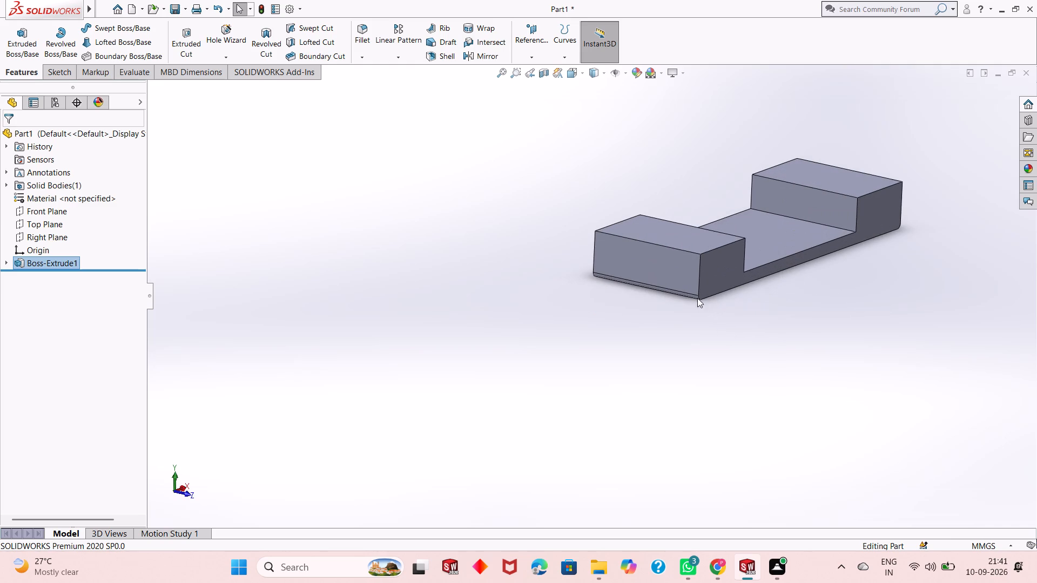
{"action": "scroll", "coordinate": [677, 193], "scroll_direction": "down", "scroll_amount": 3}
{"action": "scroll", "coordinate": [668, 234], "scroll_direction": "up", "scroll_amount": 2}
{"action": "scroll", "coordinate": [720, 242], "scroll_direction": "up", "scroll_amount": 1}
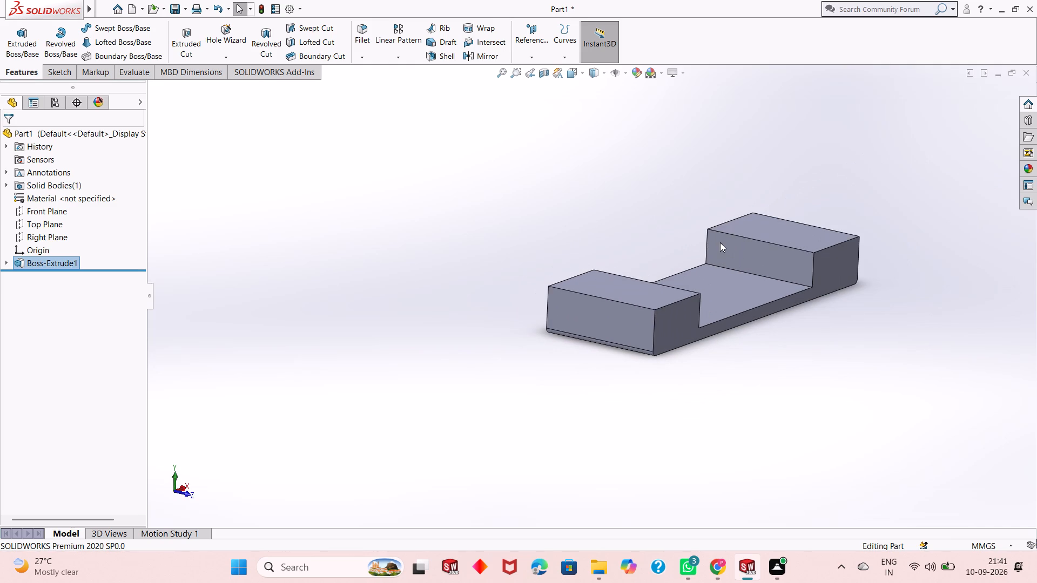
{"action": "scroll", "coordinate": [720, 242], "scroll_direction": "down", "scroll_amount": 1}
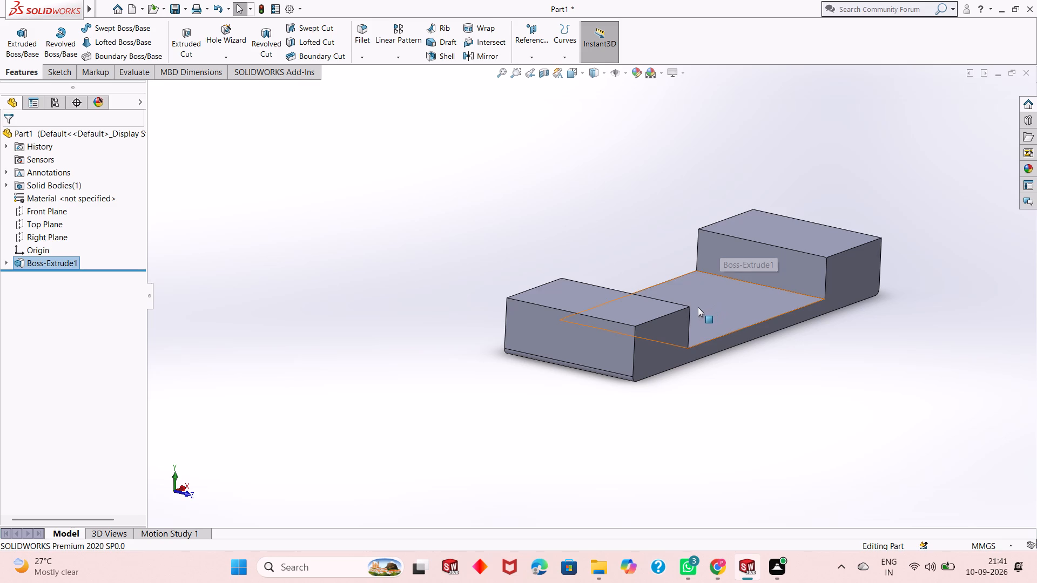
{"action": "scroll", "coordinate": [697, 308], "scroll_direction": "down", "scroll_amount": 2, "text": "ctrl"}
{"action": "scroll", "coordinate": [697, 308], "scroll_direction": "down", "scroll_amount": 1}
{"action": "scroll", "coordinate": [697, 308], "scroll_direction": "up", "scroll_amount": 2}
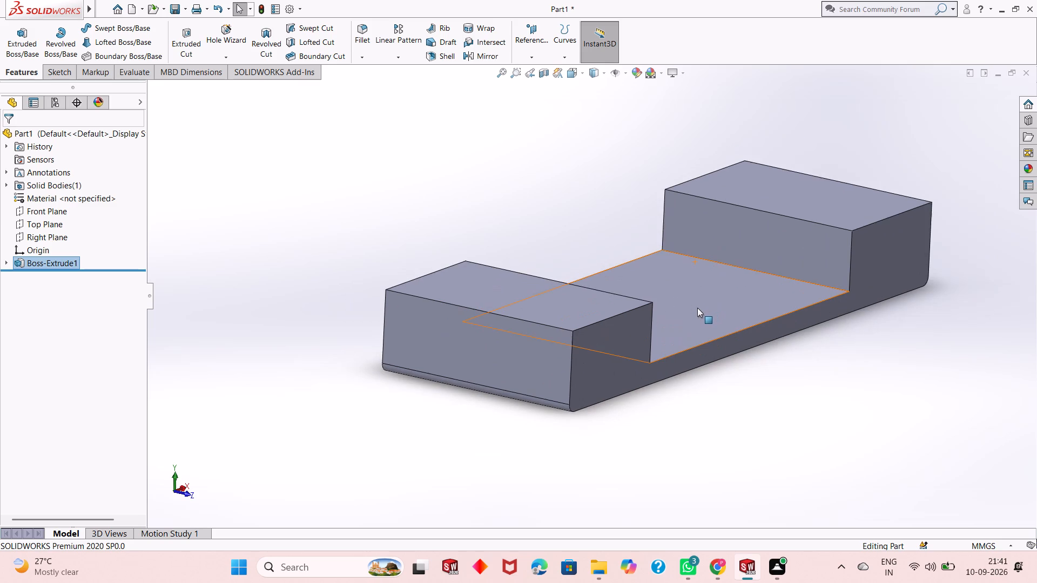
Examine the extruded body's recessed middle face and the sharp top edges of its two raised blocks.
{"action": "scroll", "coordinate": [670, 253], "scroll_direction": "down", "scroll_amount": 1}
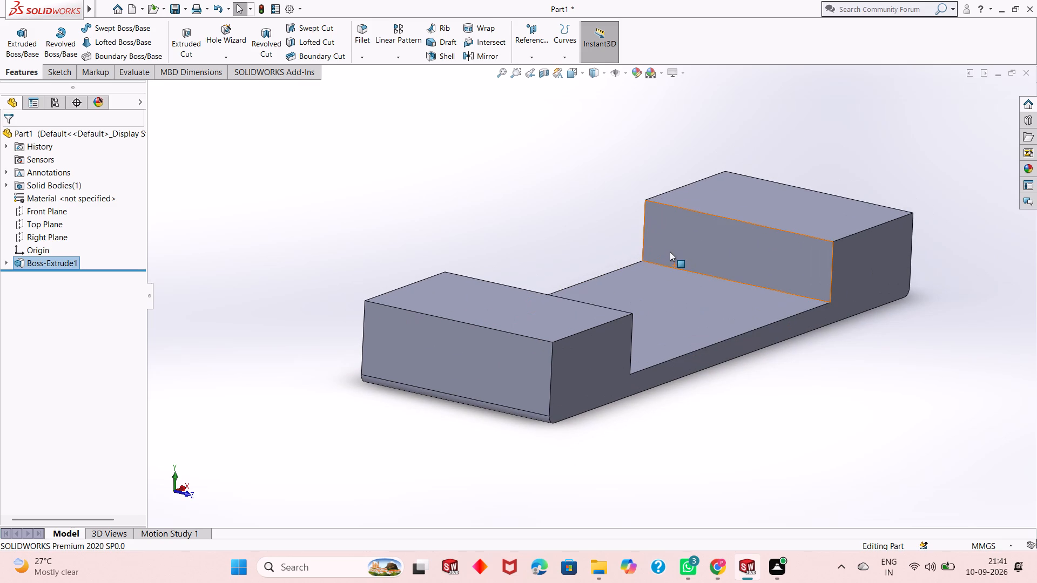
{"action": "scroll", "coordinate": [670, 252], "scroll_direction": "up", "scroll_amount": 1}
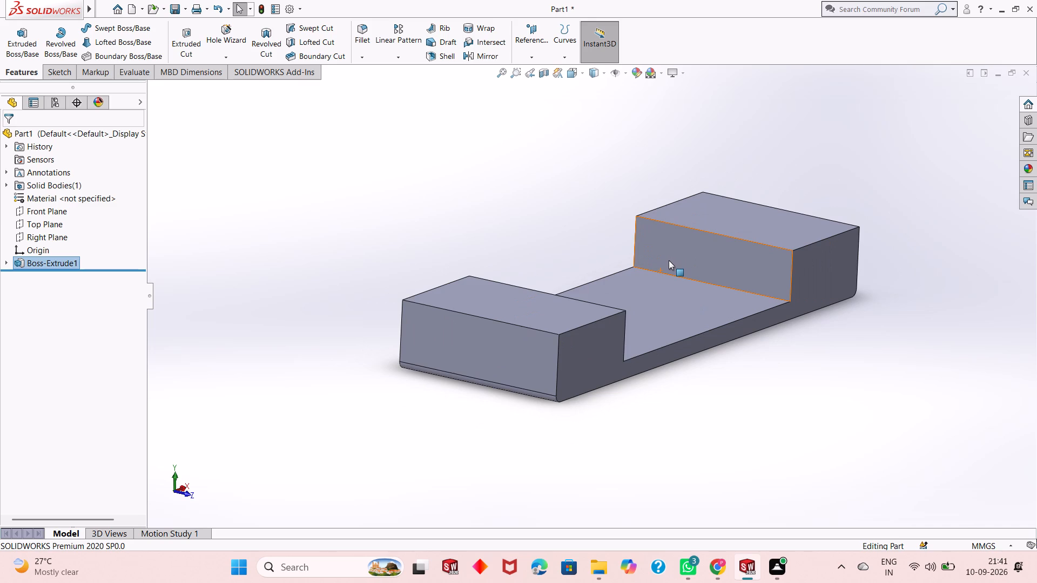
{"action": "middle_click_drag", "start_coordinate": [655, 283], "coordinate": [644, 301]}
{"action": "middle_click_drag", "start_coordinate": [644, 301], "coordinate": [636, 322]}
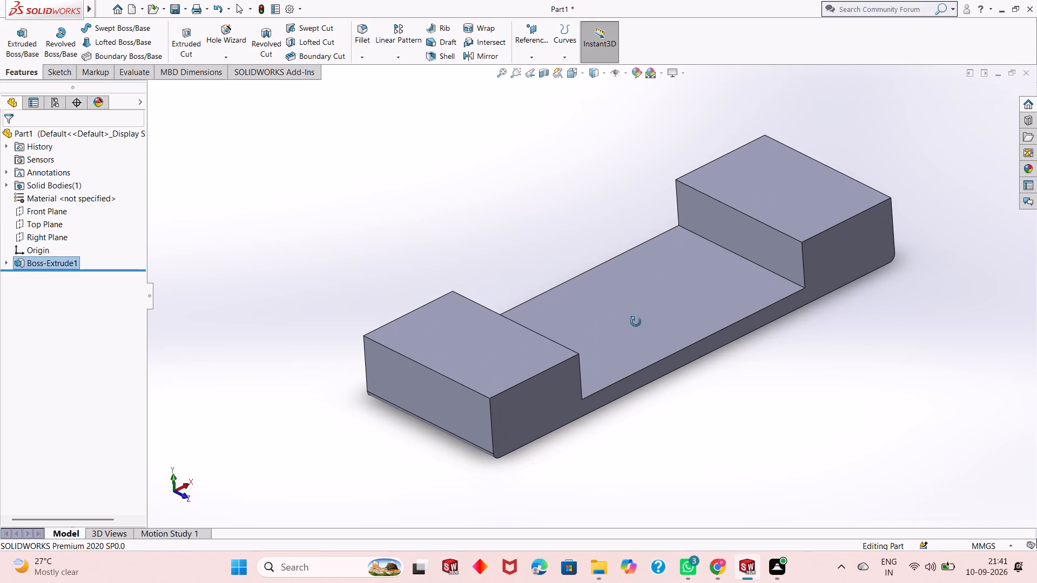
{"action": "middle_click_drag", "start_coordinate": [636, 322], "coordinate": [634, 327]}
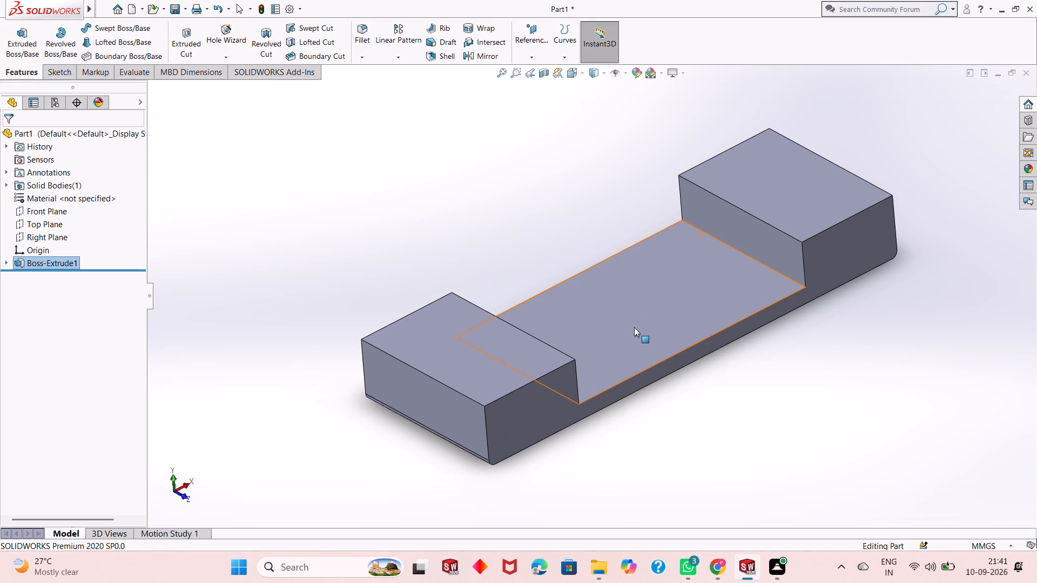
{"action": "scroll", "coordinate": [634, 327], "scroll_direction": "up", "scroll_amount": 1}
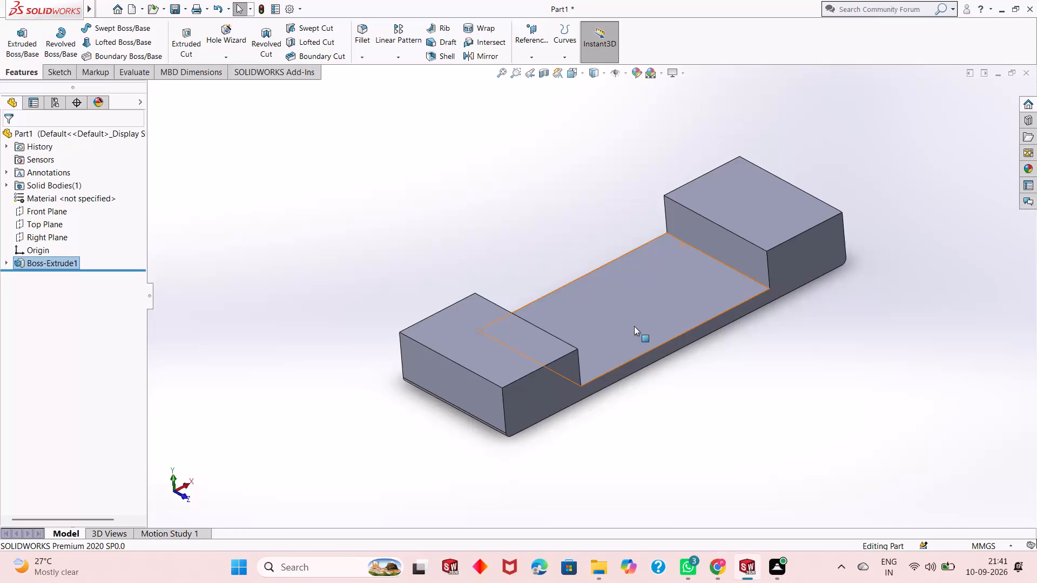
{"action": "scroll", "coordinate": [634, 314], "scroll_direction": "down", "scroll_amount": 3}
{"action": "scroll", "coordinate": [634, 312], "scroll_direction": "up", "scroll_amount": 5}
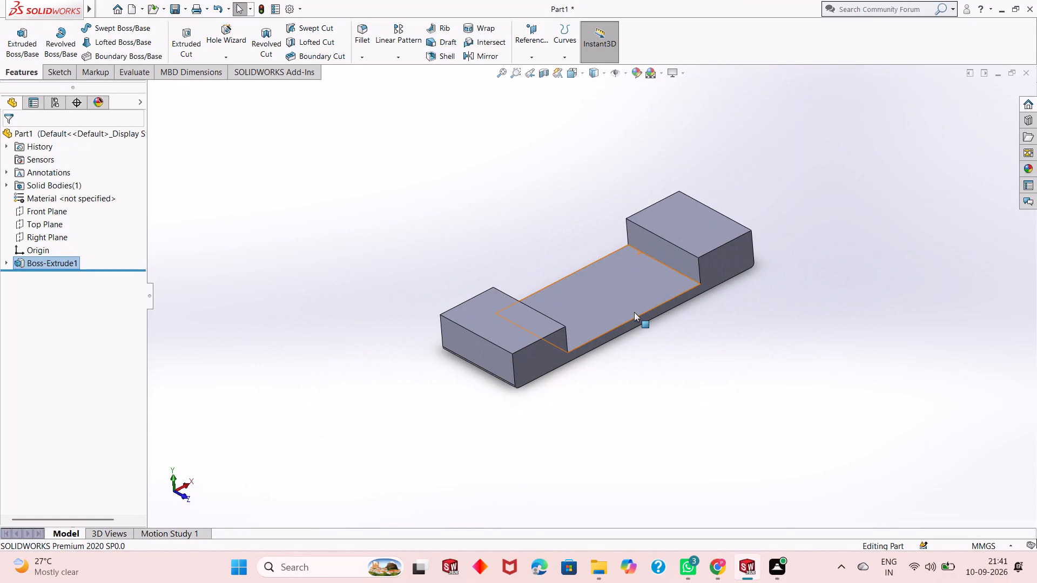
Undo the depth edit and the boss extrusion to return to the U-shaped profile sketch.
{"action": "key", "text": "ctrl+z"}
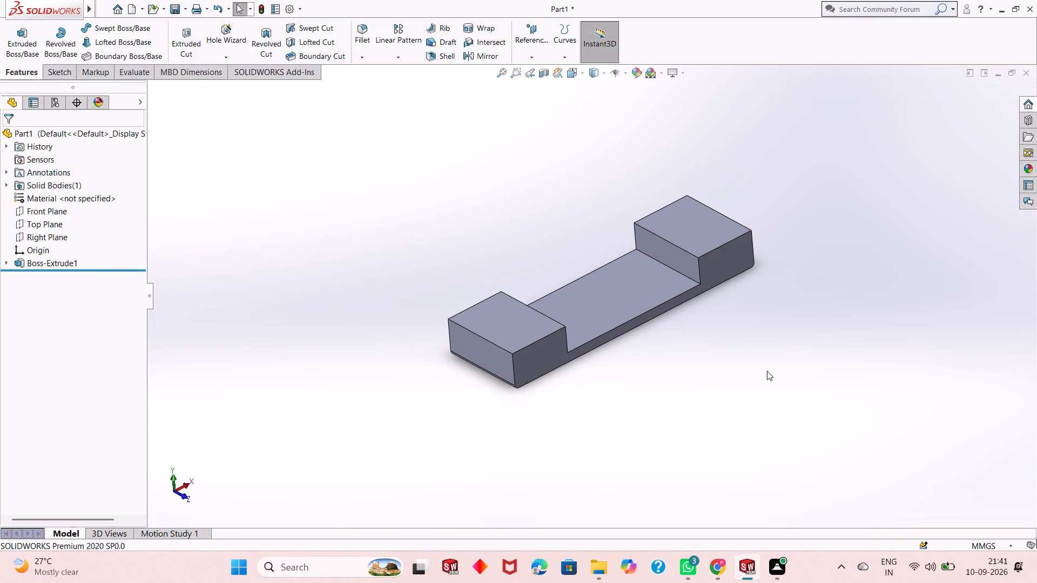
{"action": "key", "text": "ctrl+z"}
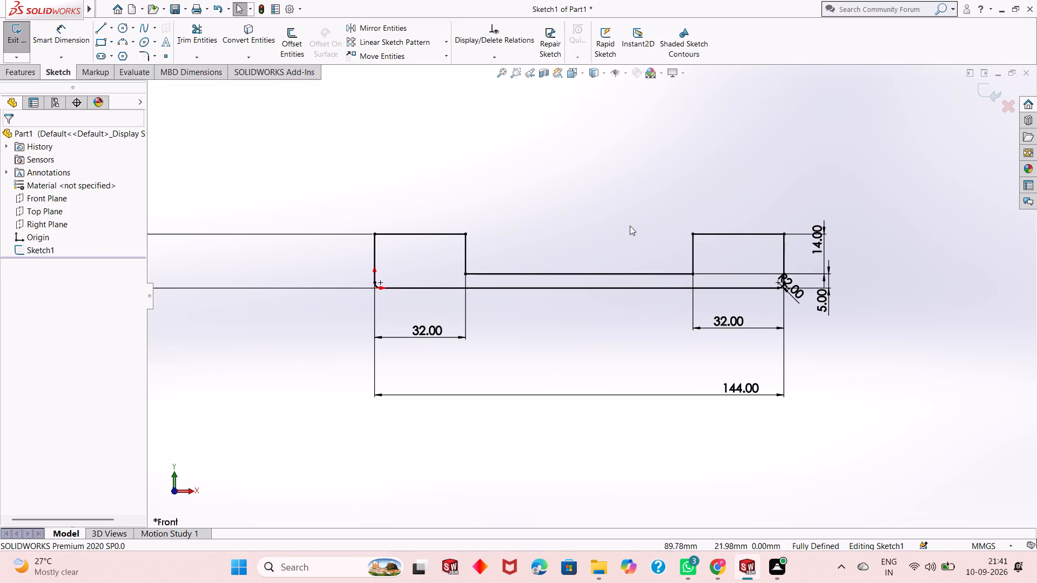
Add 2 mm sketch fillets to the two outer top corners of the U-shaped profile.
{"action": "scroll", "coordinate": [704, 227], "scroll_direction": "down", "scroll_amount": 1}
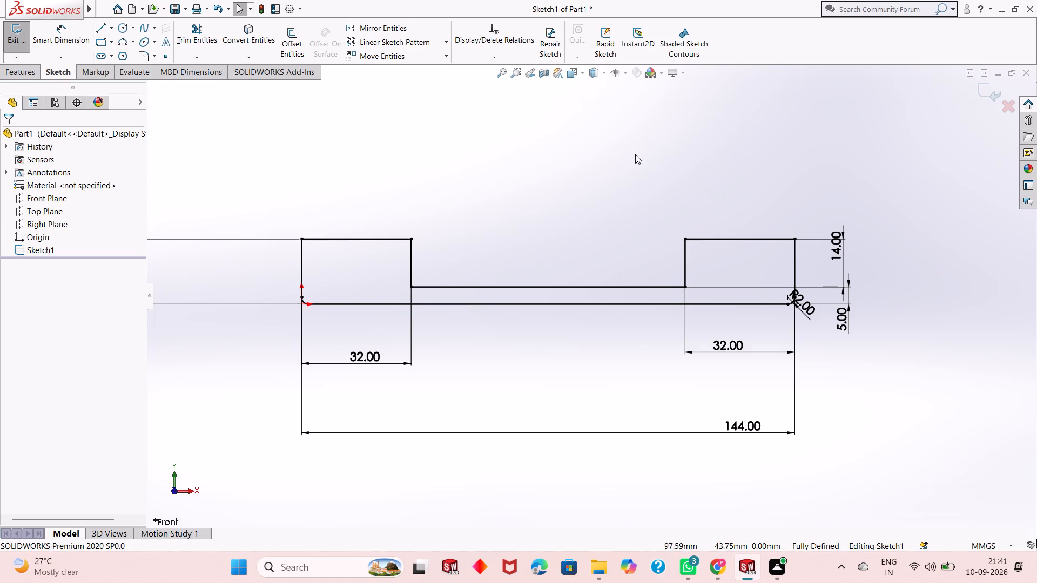
{"action": "left_click", "coordinate": [142, 53]}
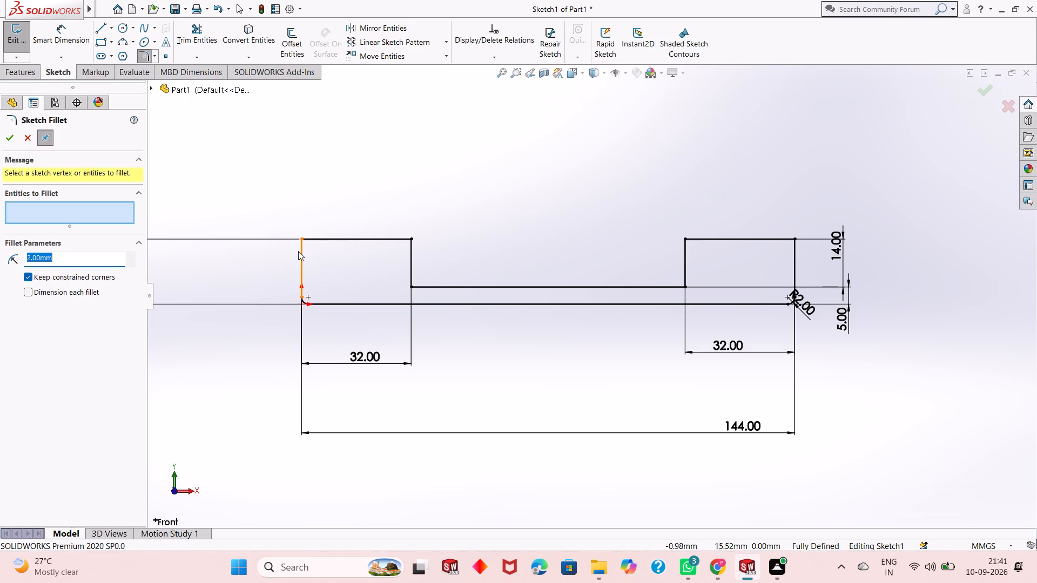
{"action": "left_click", "coordinate": [298, 251]}
{"action": "left_click", "coordinate": [301, 251]}
{"action": "left_click", "coordinate": [312, 238]}
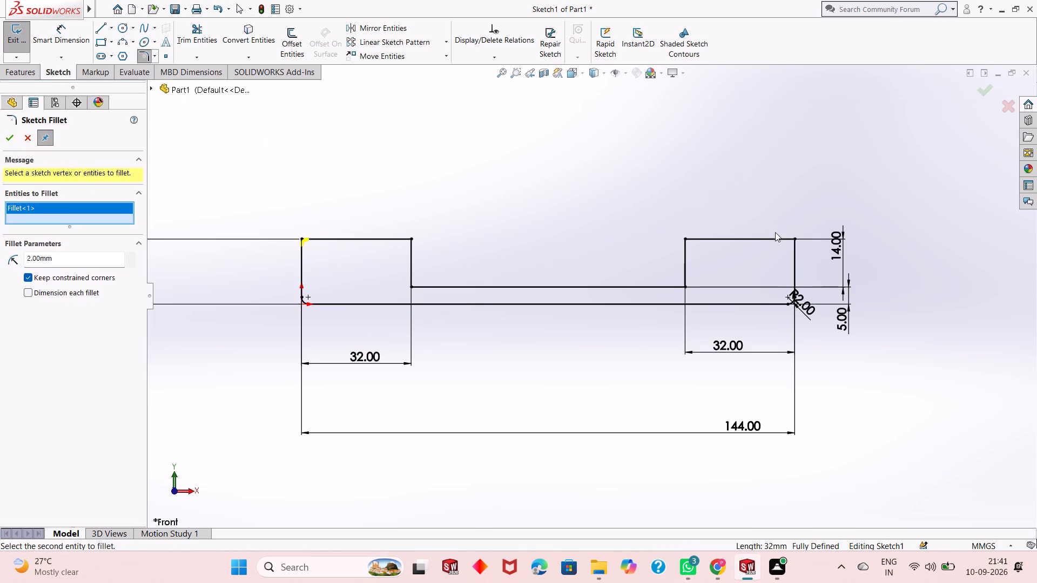
{"action": "left_click", "coordinate": [797, 249]}
{"action": "left_click", "coordinate": [783, 238]}
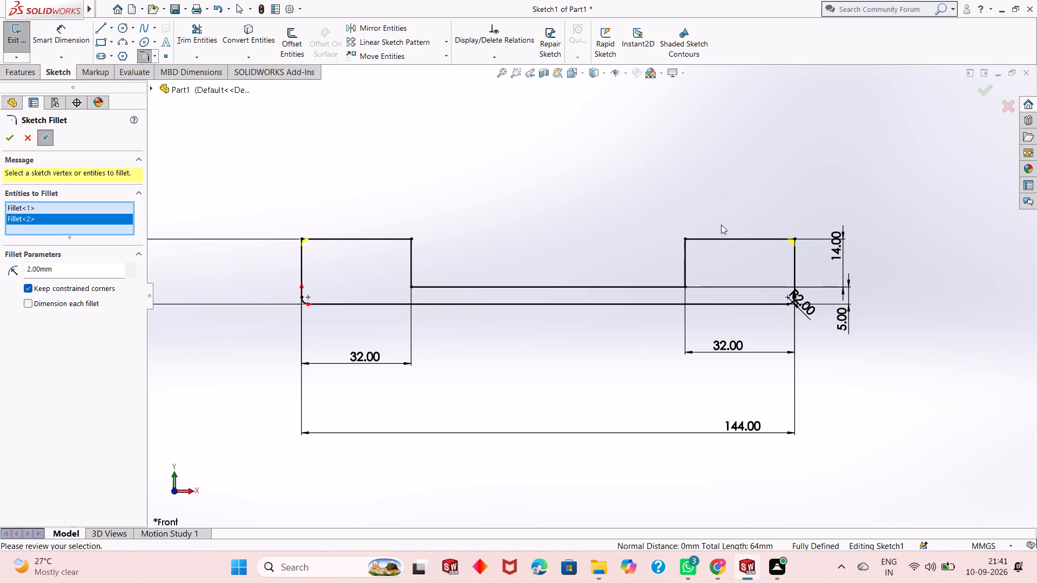
{"action": "left_click", "coordinate": [15, 138]}
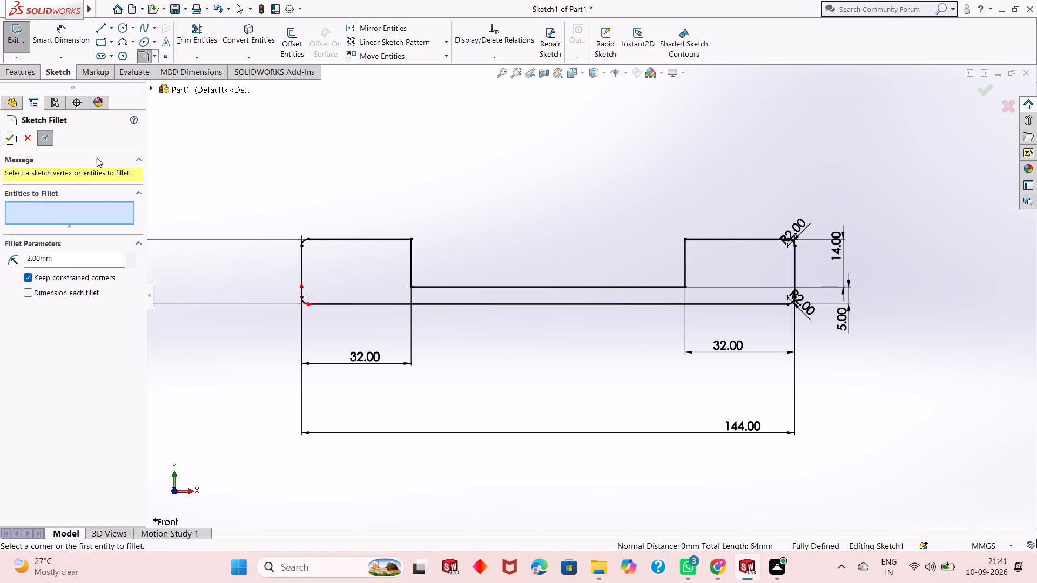
{"action": "left_click", "coordinate": [11, 136]}
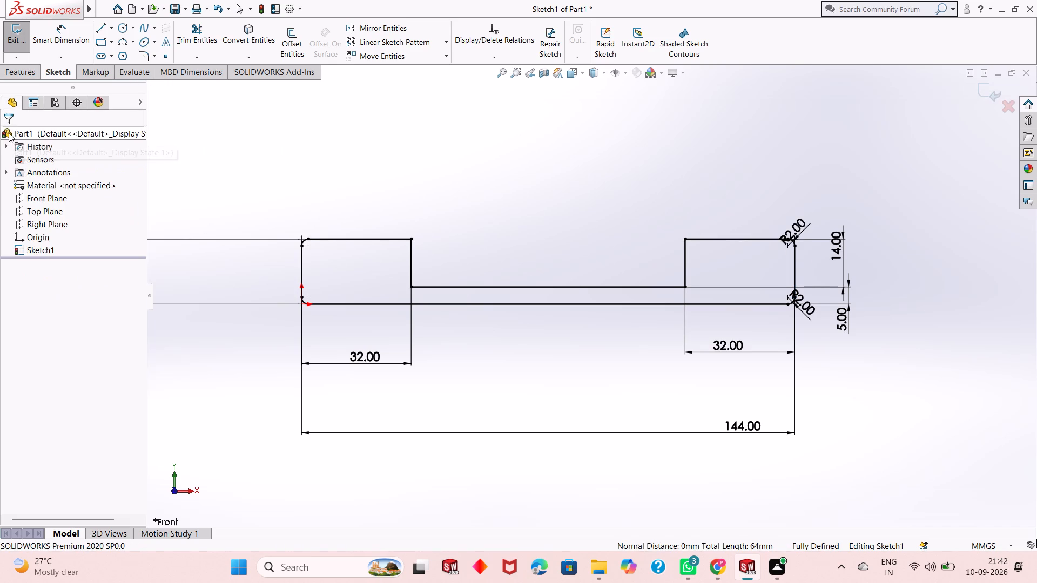
Extrude the filleted U-shaped profile as a blind boss 50 mm deep in the reversed direction.
{"action": "scroll", "coordinate": [503, 273], "scroll_direction": "up", "scroll_amount": 1}
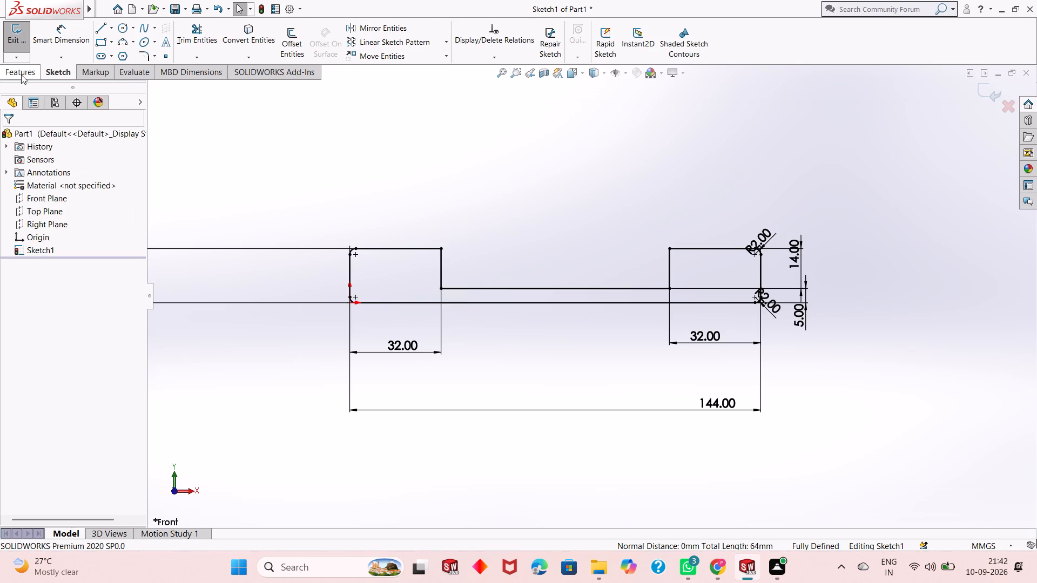
{"action": "left_click", "coordinate": [21, 74]}
{"action": "left_click", "coordinate": [18, 55]}
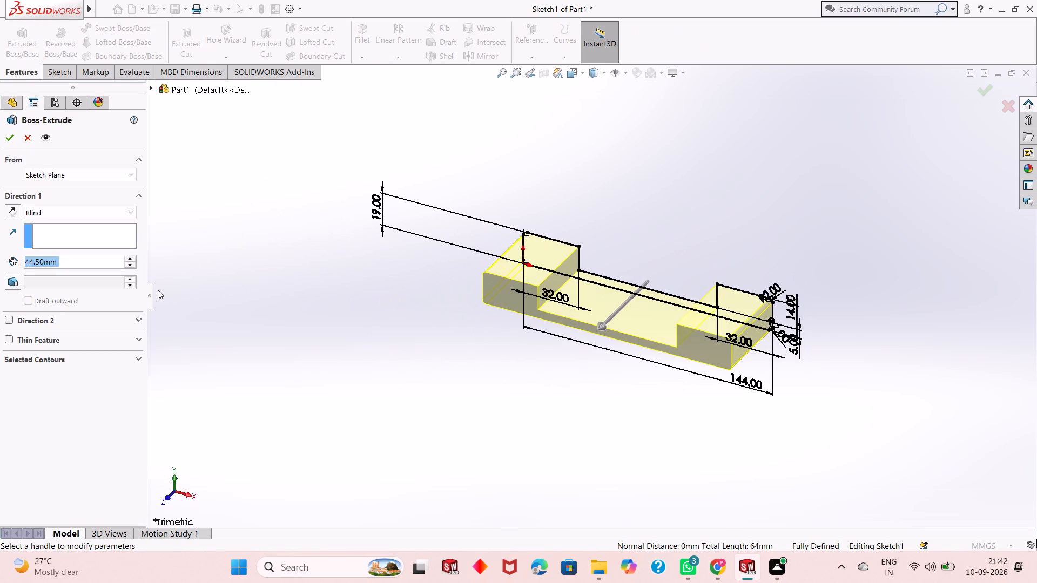
{"action": "left_click", "coordinate": [11, 214]}
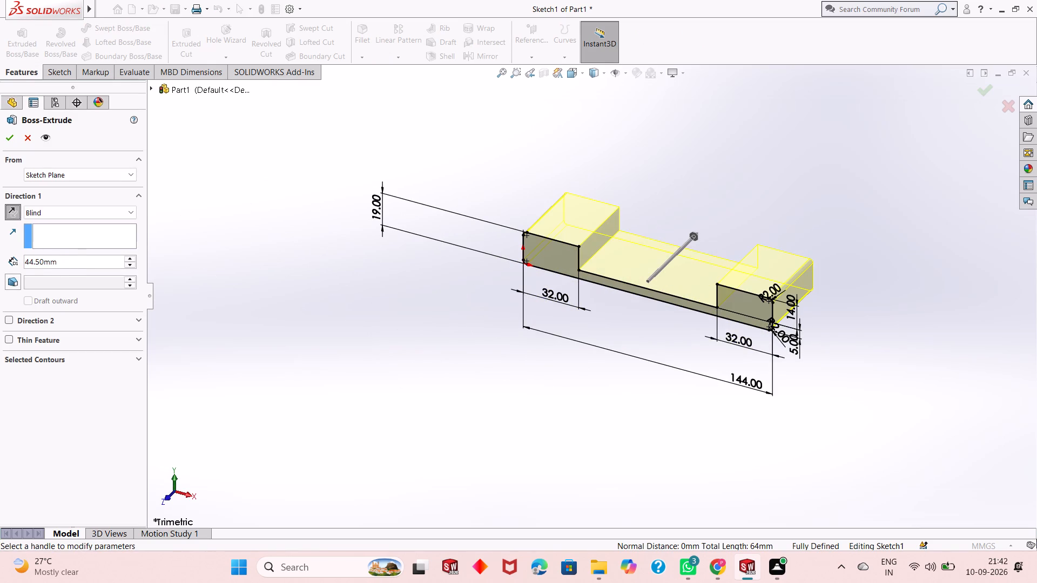
{"action": "double_click", "coordinate": [74, 255]}
{"action": "double_click", "coordinate": [74, 257]}
{"action": "triple_click", "coordinate": [73, 259]}
{"action": "type", "text": "50"}
{"action": "key", "text": "Return"}
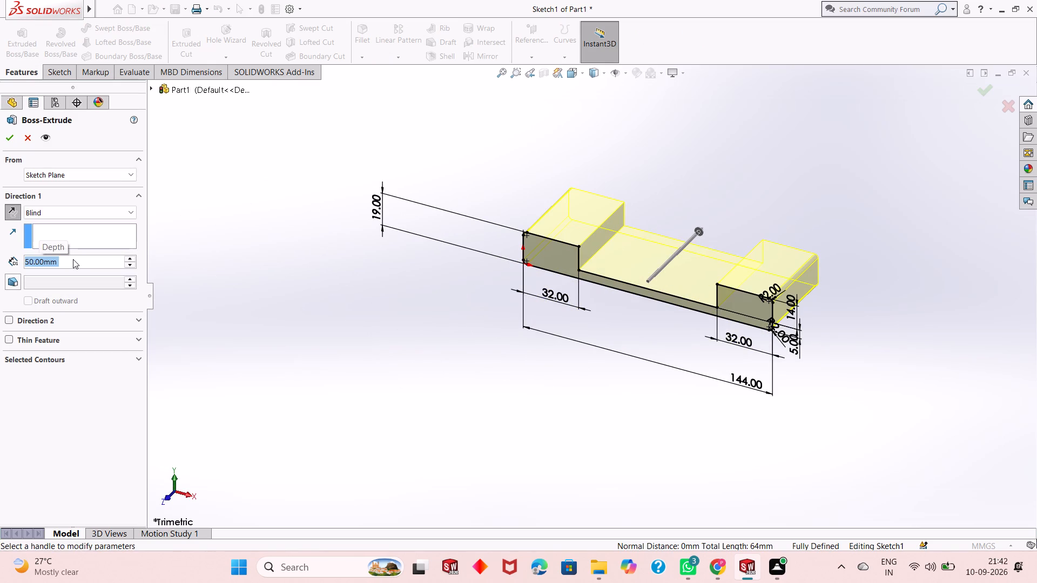
{"action": "left_click", "coordinate": [15, 135]}
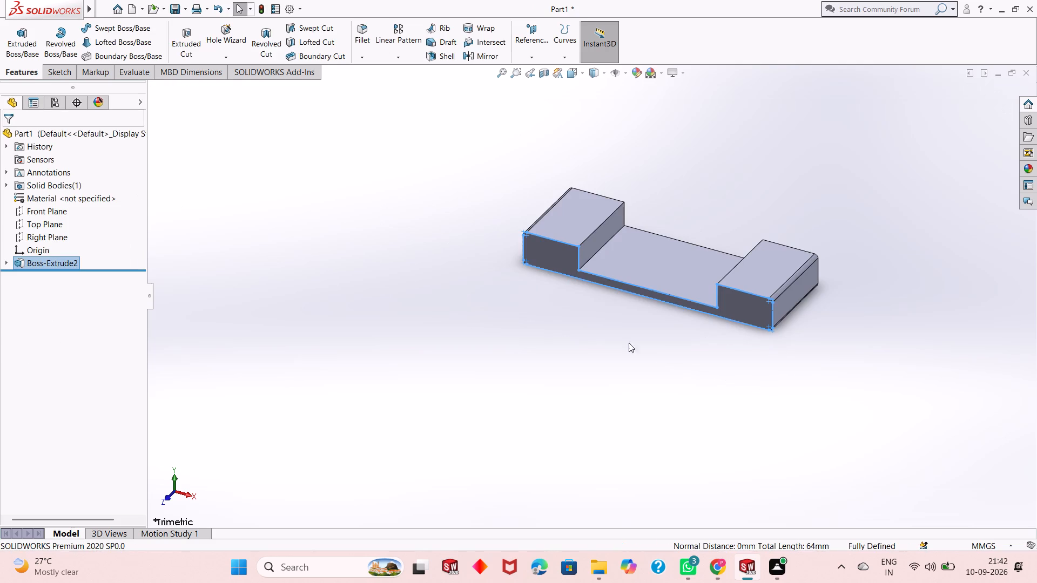
{"action": "key", "text": "Escape"}
Examine the extruded body from above, the front and the side, checking the rounded outer edges of both raised blocks.
{"action": "middle_click_drag", "start_coordinate": [715, 322], "coordinate": [786, 247]}
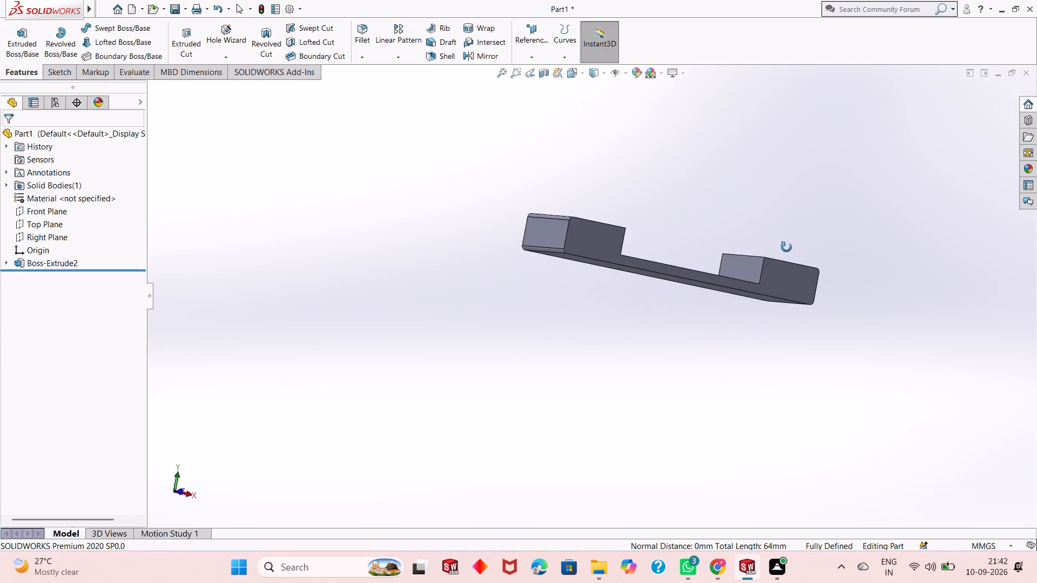
{"action": "middle_click_drag", "start_coordinate": [786, 247], "coordinate": [781, 309]}
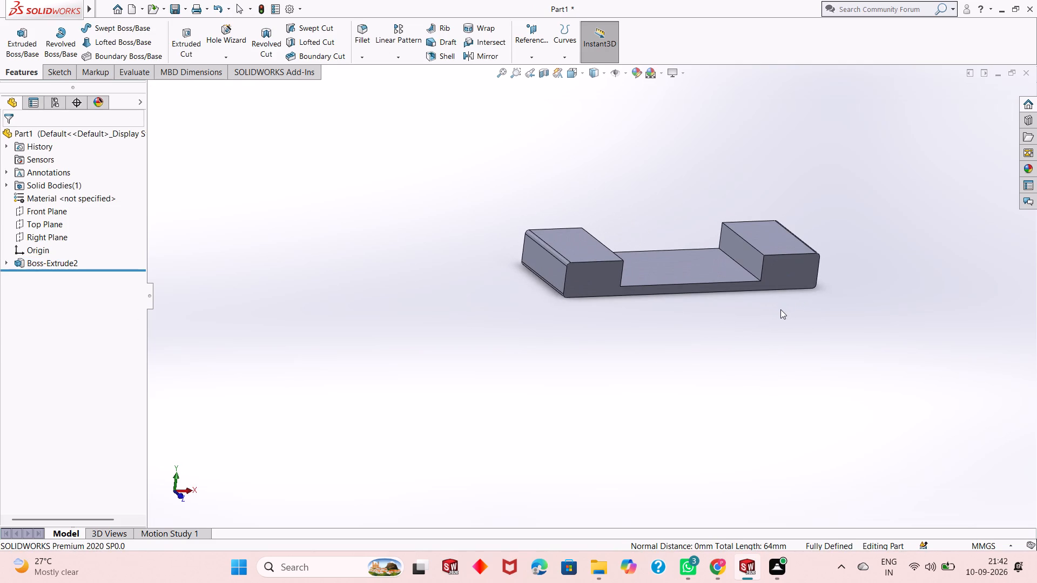
{"action": "scroll", "coordinate": [584, 248], "scroll_direction": "down", "scroll_amount": 1}
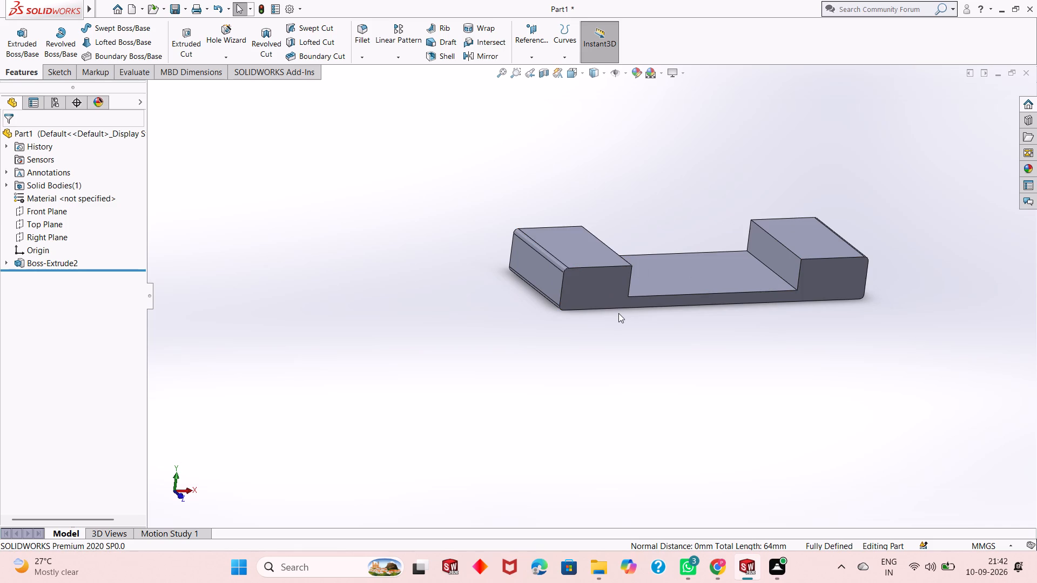
{"action": "middle_click_drag", "start_coordinate": [600, 268], "coordinate": [583, 313]}
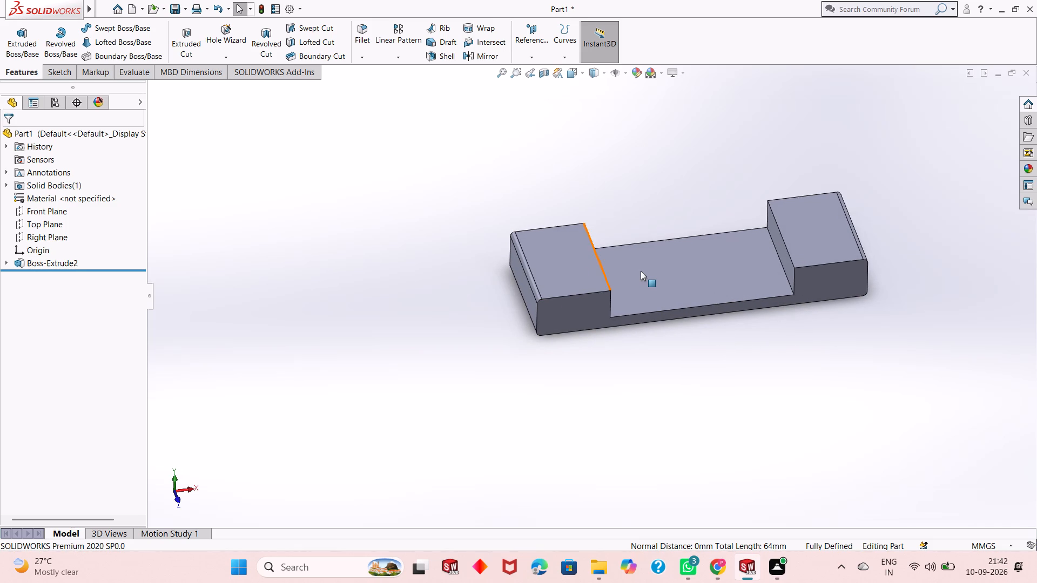
{"action": "middle_click_drag", "start_coordinate": [633, 275], "coordinate": [610, 371]}
{"action": "middle_click_drag", "start_coordinate": [609, 297], "coordinate": [622, 345]}
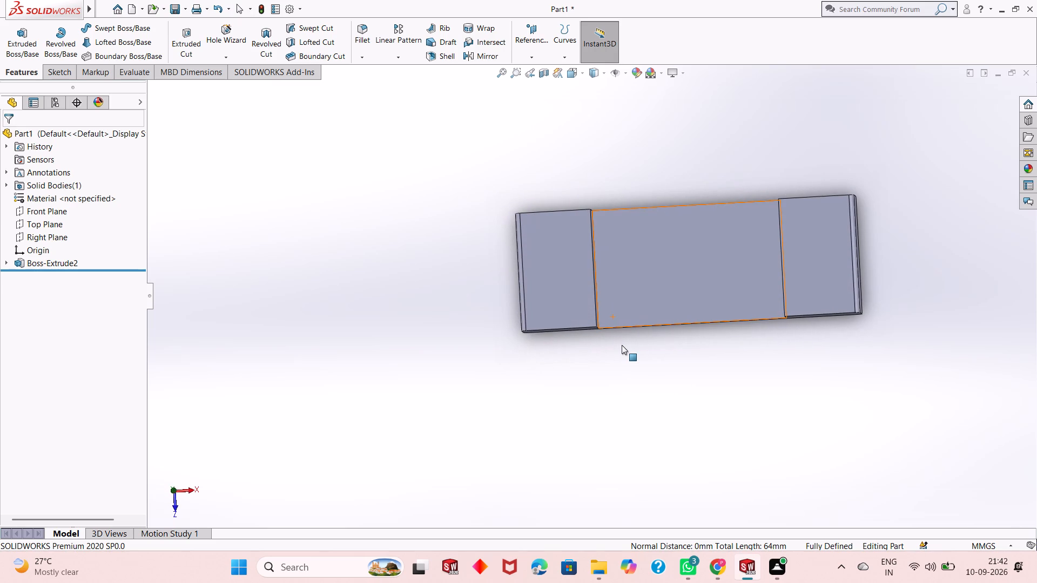
{"action": "middle_click_drag", "start_coordinate": [622, 345], "coordinate": [636, 147]}
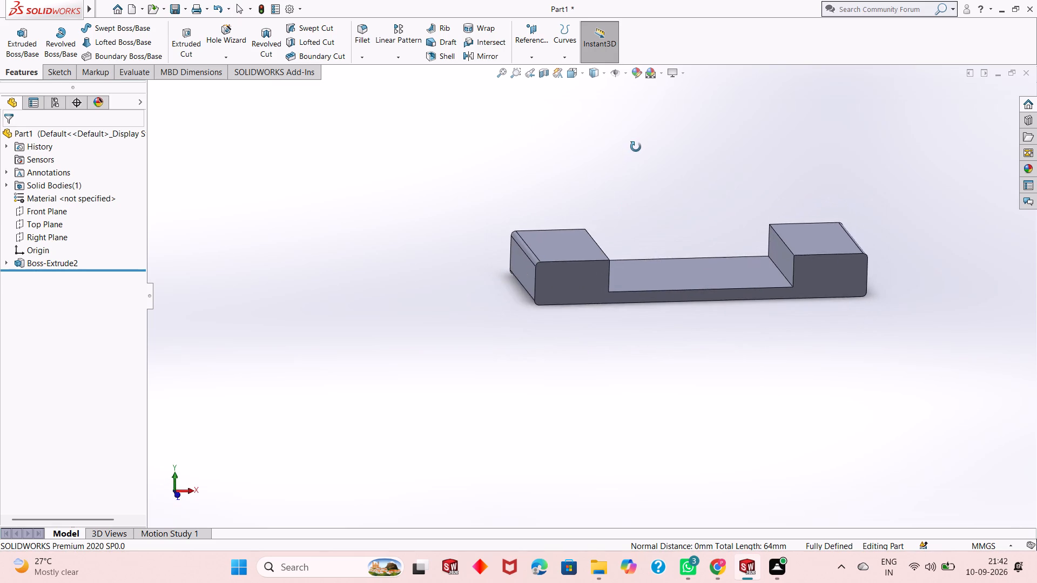
{"action": "middle_click_drag", "start_coordinate": [636, 147], "coordinate": [627, 140]}
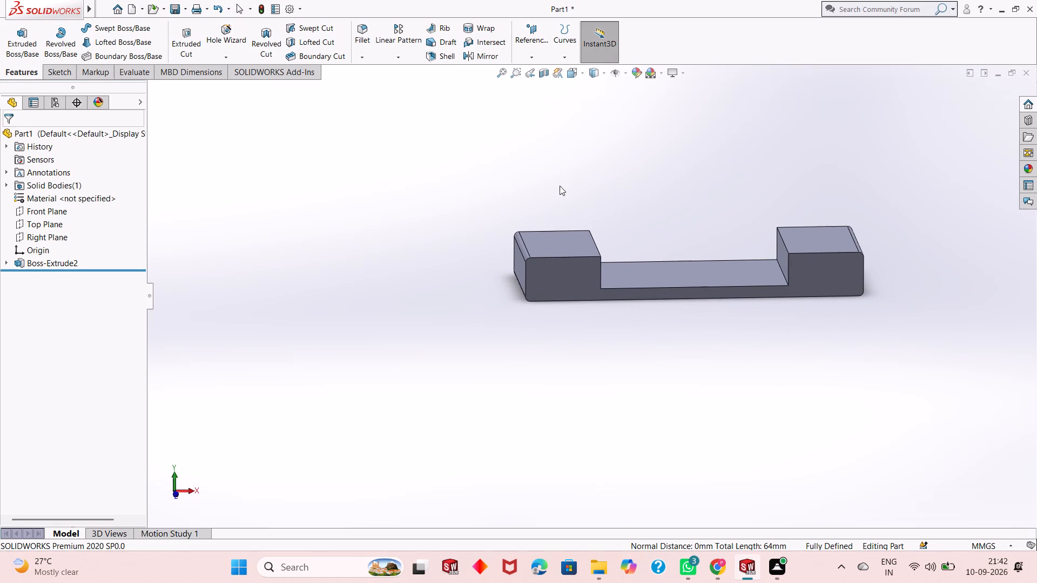
{"action": "scroll", "coordinate": [553, 264], "scroll_direction": "down", "scroll_amount": 3}
{"action": "middle_click_drag", "start_coordinate": [550, 269], "coordinate": [539, 256]}
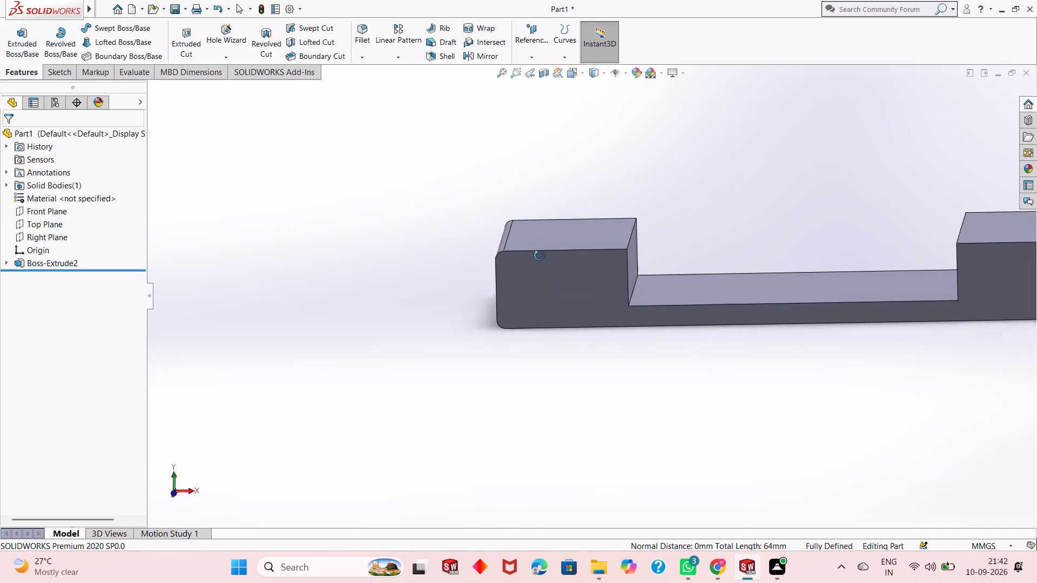
{"action": "middle_click_drag", "start_coordinate": [539, 256], "coordinate": [554, 302]}
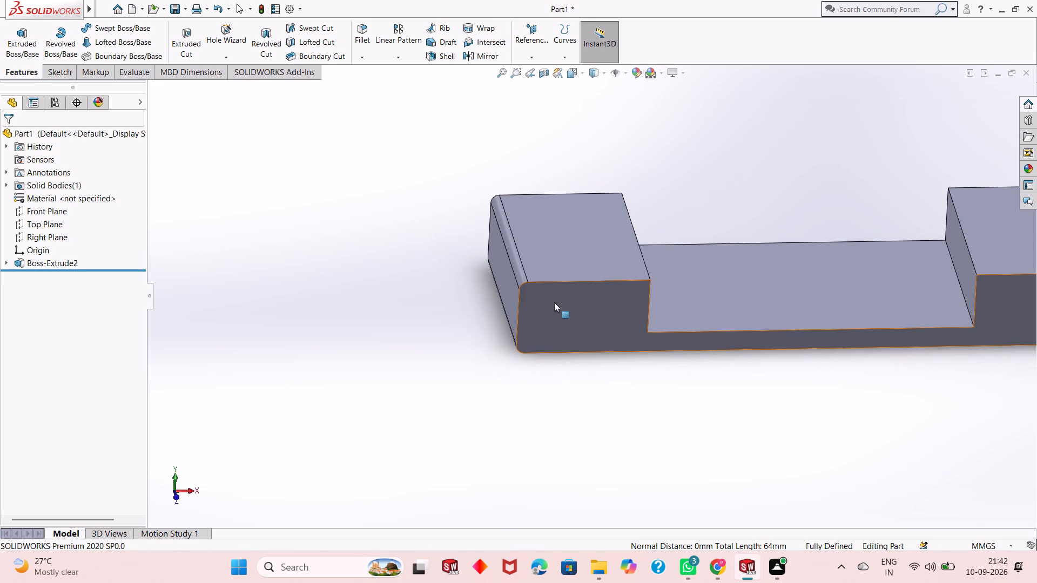
{"action": "scroll", "coordinate": [554, 301], "scroll_direction": "up", "scroll_amount": 4}
{"action": "scroll", "coordinate": [879, 211], "scroll_direction": "down", "scroll_amount": 2}
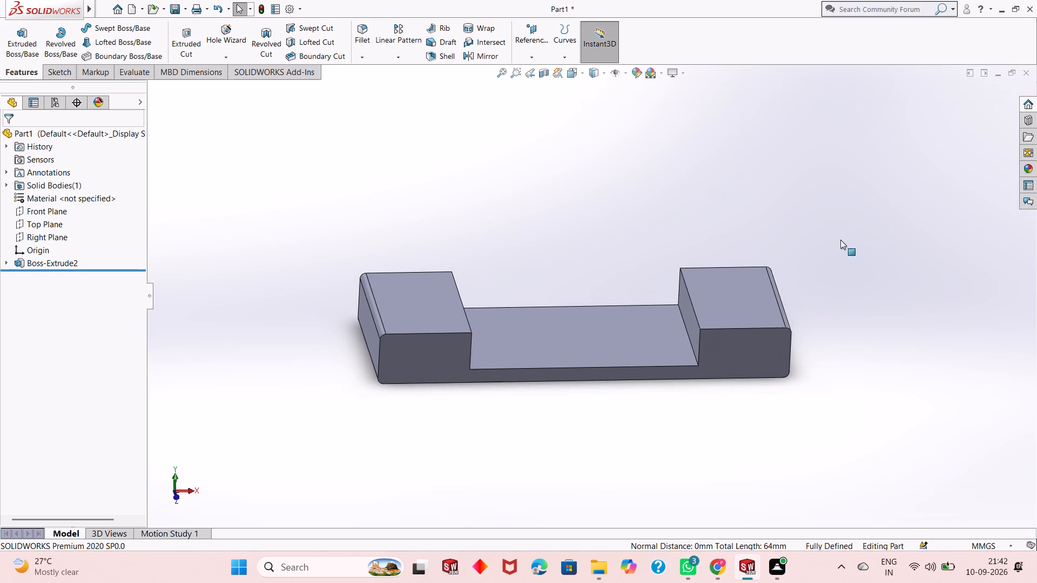
{"action": "middle_click_drag", "start_coordinate": [621, 341], "coordinate": [616, 281]}
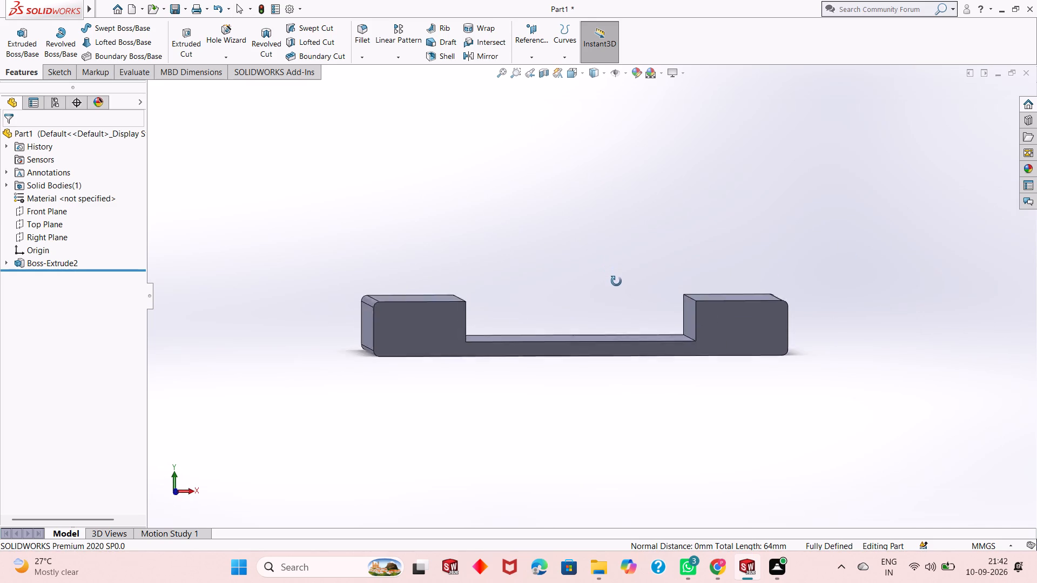
{"action": "middle_click_drag", "start_coordinate": [616, 281], "coordinate": [616, 303]}
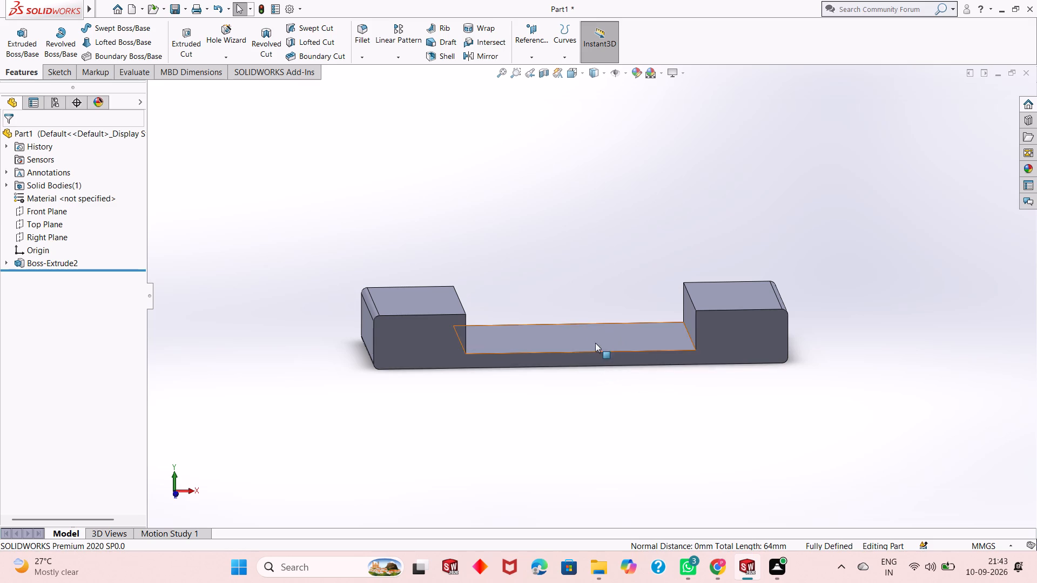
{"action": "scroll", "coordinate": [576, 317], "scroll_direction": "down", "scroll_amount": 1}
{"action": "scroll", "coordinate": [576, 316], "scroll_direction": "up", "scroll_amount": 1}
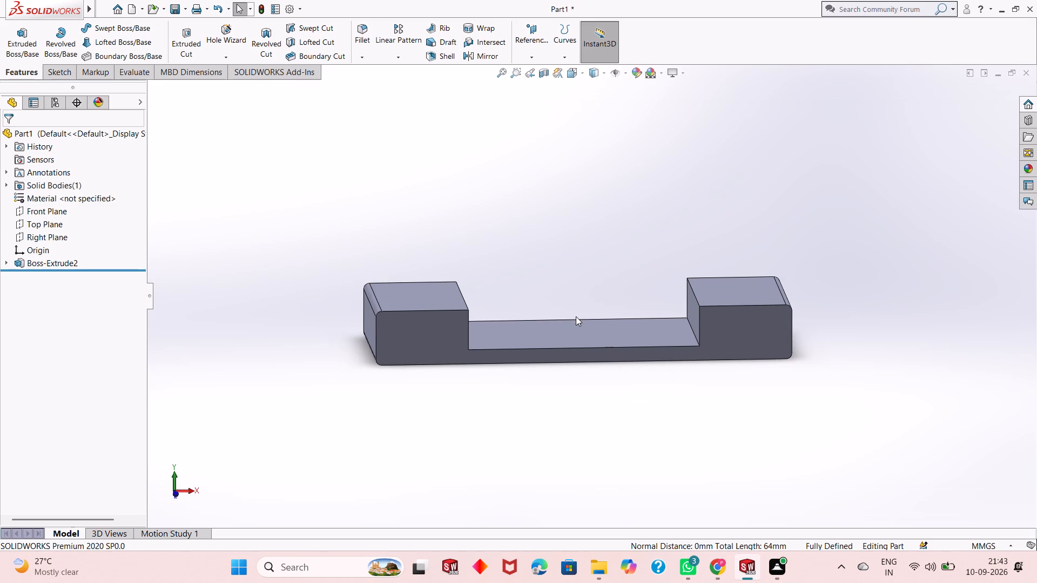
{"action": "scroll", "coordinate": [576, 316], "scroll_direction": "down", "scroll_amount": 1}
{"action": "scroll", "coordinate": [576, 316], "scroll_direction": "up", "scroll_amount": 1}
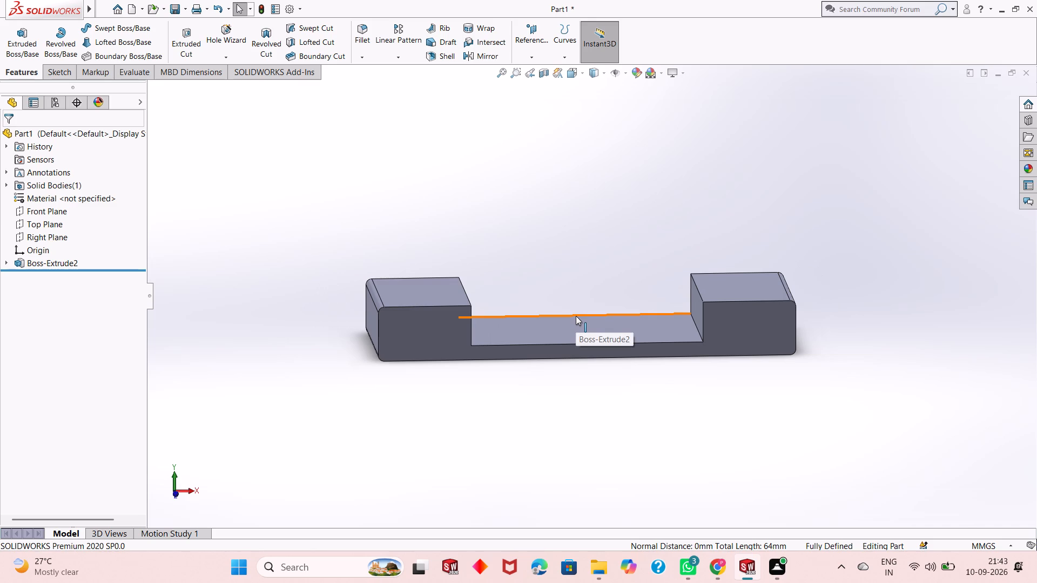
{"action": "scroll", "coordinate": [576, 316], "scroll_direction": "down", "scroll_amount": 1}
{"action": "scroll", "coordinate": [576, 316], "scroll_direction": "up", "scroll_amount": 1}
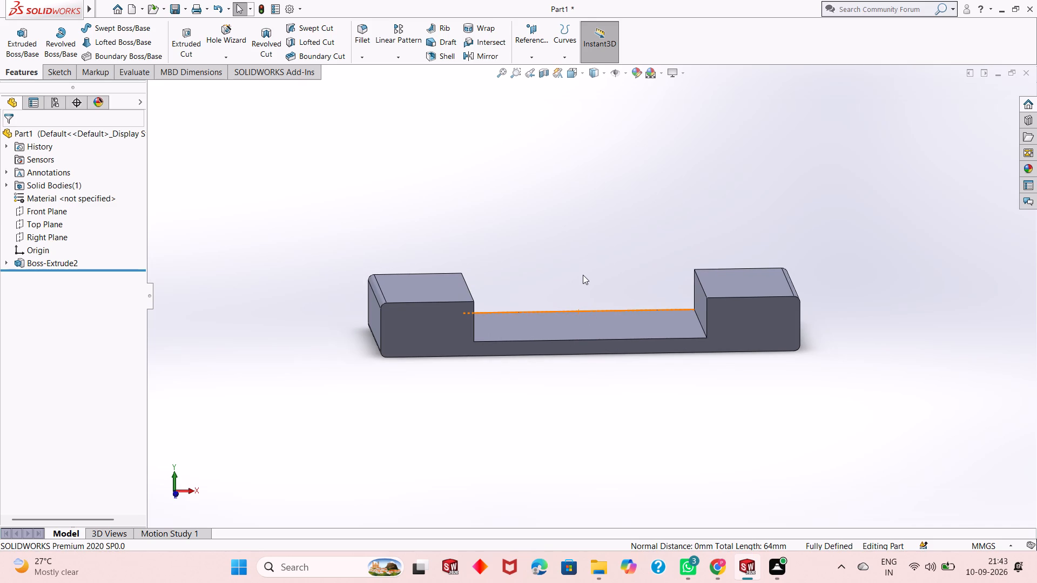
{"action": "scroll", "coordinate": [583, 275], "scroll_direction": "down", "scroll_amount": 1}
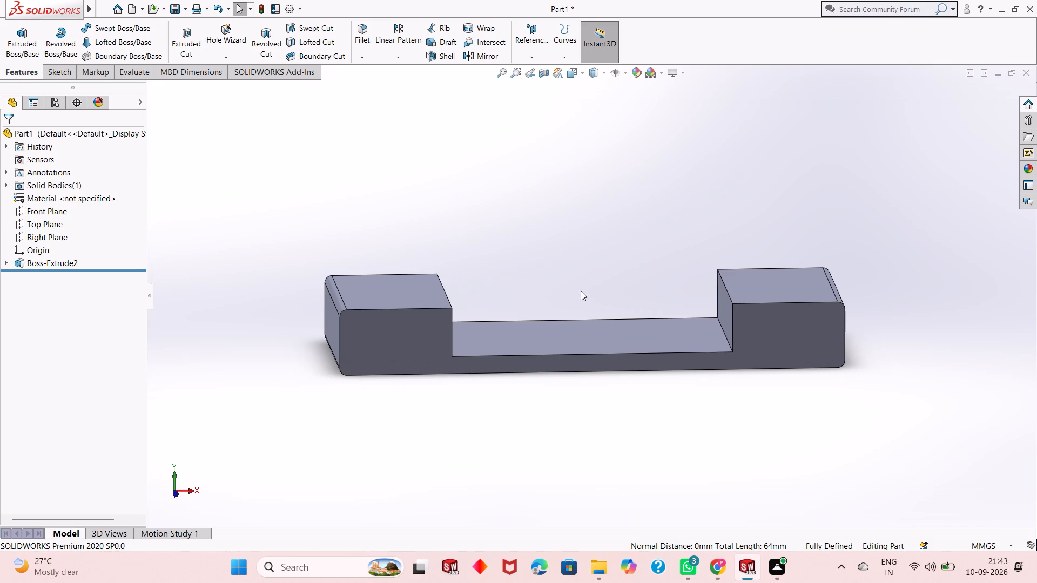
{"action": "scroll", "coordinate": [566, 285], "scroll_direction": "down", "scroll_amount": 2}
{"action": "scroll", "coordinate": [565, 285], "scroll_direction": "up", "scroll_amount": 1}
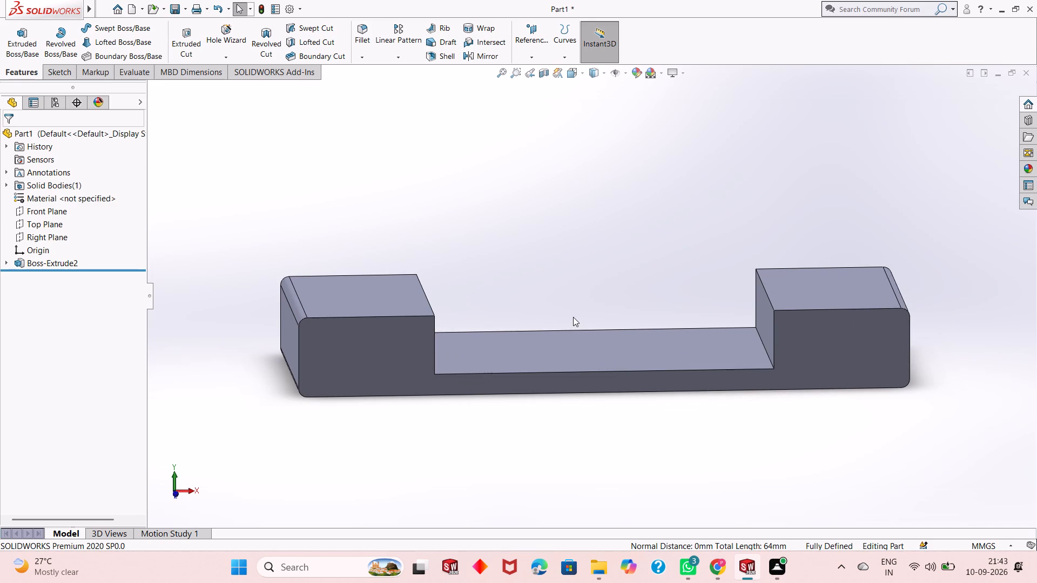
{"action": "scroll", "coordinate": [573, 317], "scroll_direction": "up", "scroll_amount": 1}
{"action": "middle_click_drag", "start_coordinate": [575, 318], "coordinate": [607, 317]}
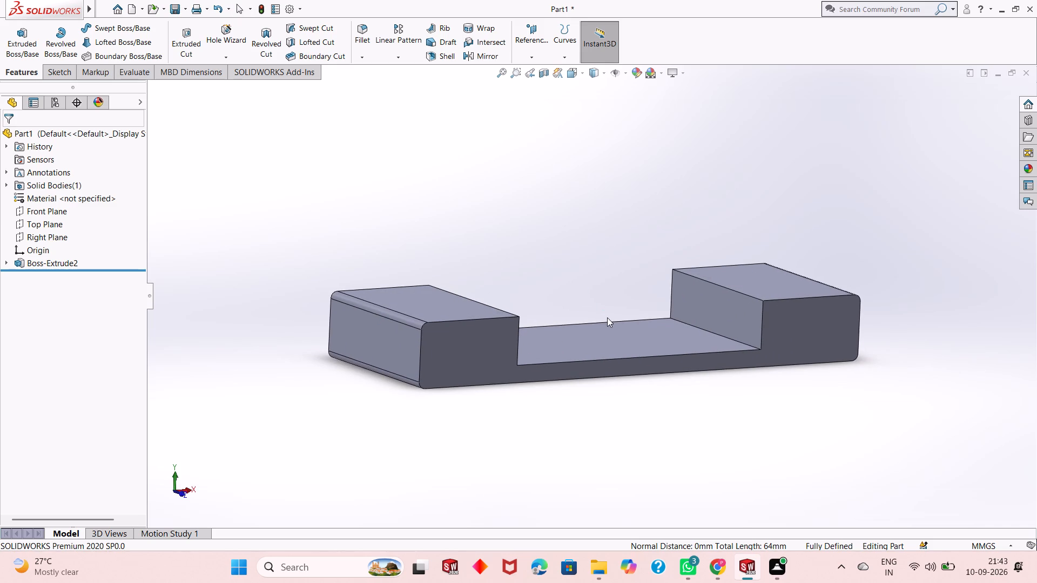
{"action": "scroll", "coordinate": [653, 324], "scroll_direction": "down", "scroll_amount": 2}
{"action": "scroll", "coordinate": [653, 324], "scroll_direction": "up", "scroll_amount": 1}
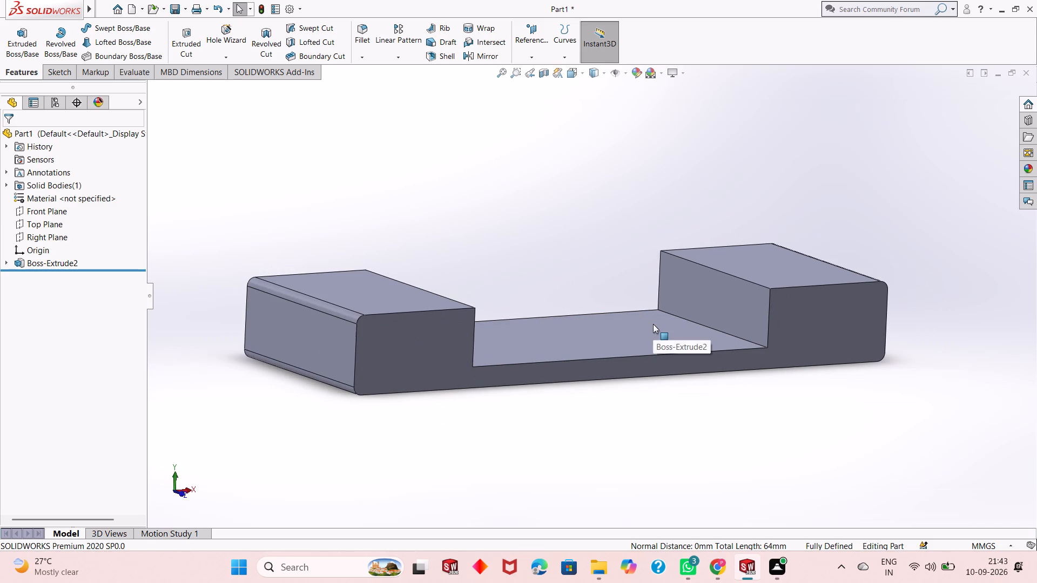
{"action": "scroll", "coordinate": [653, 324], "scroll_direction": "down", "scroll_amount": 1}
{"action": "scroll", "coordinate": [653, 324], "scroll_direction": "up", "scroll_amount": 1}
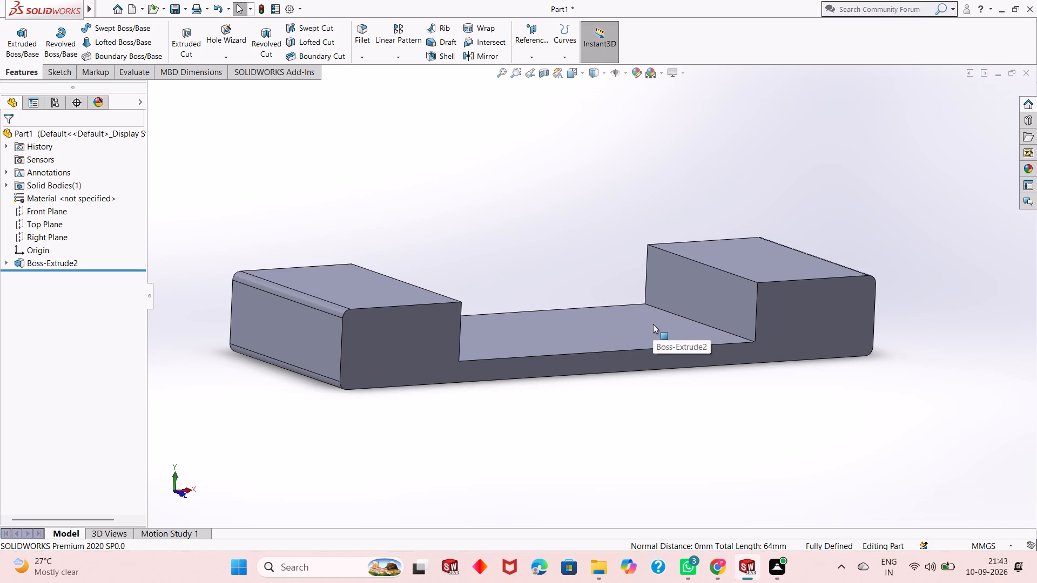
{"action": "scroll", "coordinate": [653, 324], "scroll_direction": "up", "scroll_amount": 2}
Create a reference plane offset 15 mm from the Front Plane, with the offset flipped into the U-shaped body.
{"action": "middle_click_drag", "start_coordinate": [574, 321], "coordinate": [563, 368]}
{"action": "left_click", "coordinate": [541, 52]}
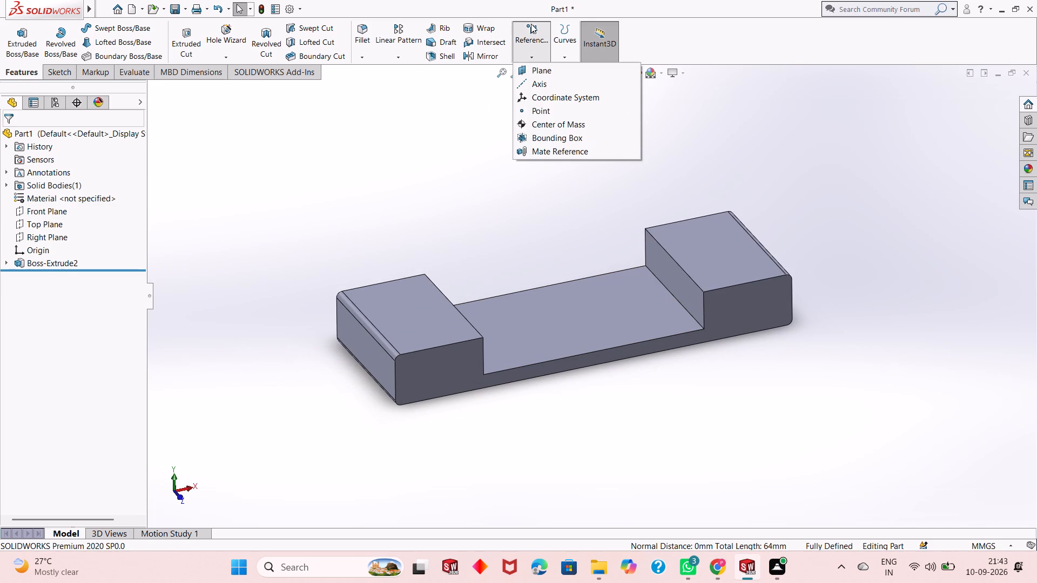
{"action": "left_click", "coordinate": [558, 77]}
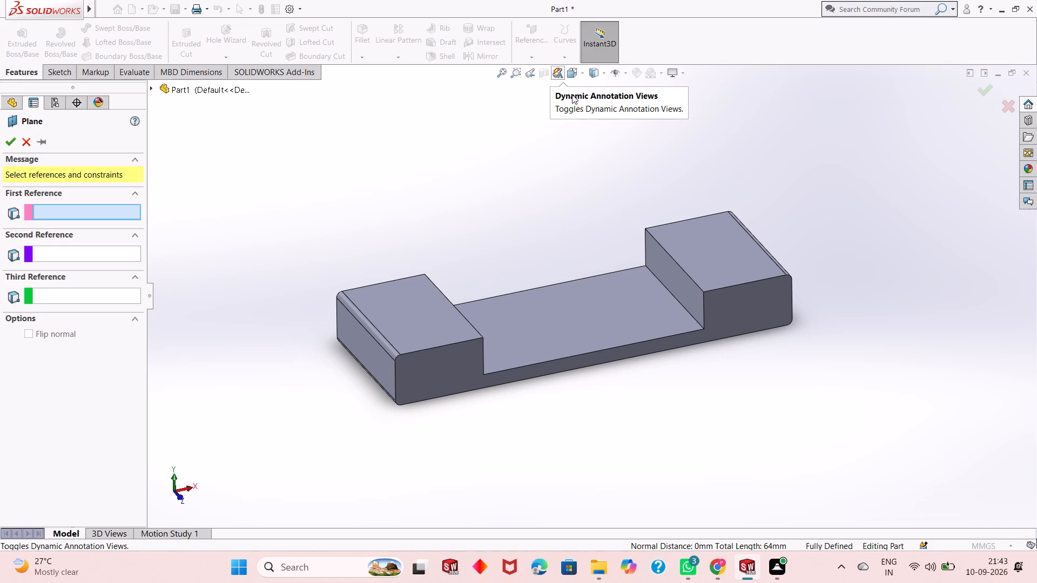
{"action": "left_click", "coordinate": [178, 91]}
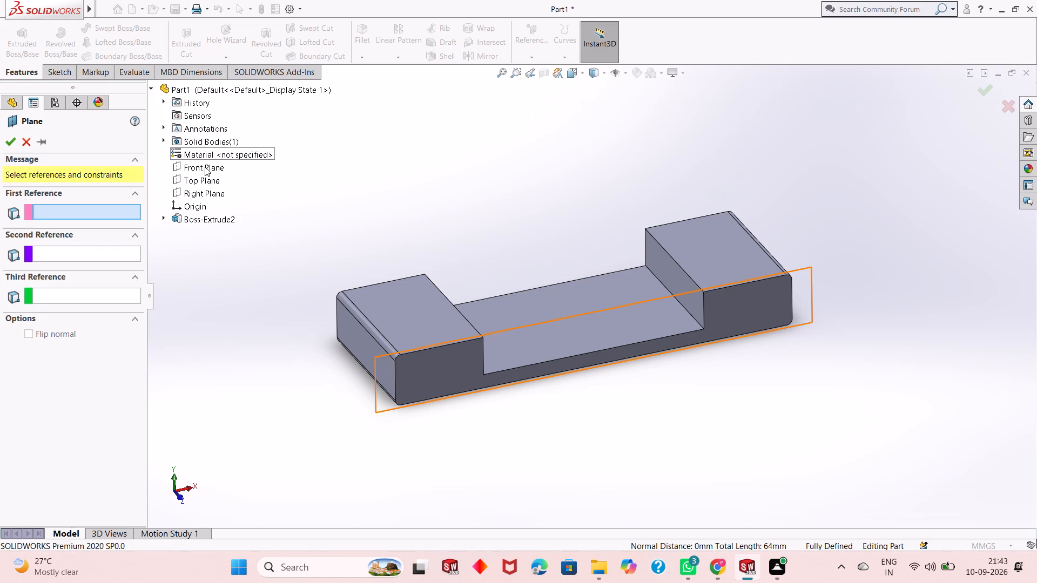
{"action": "left_click", "coordinate": [205, 167]}
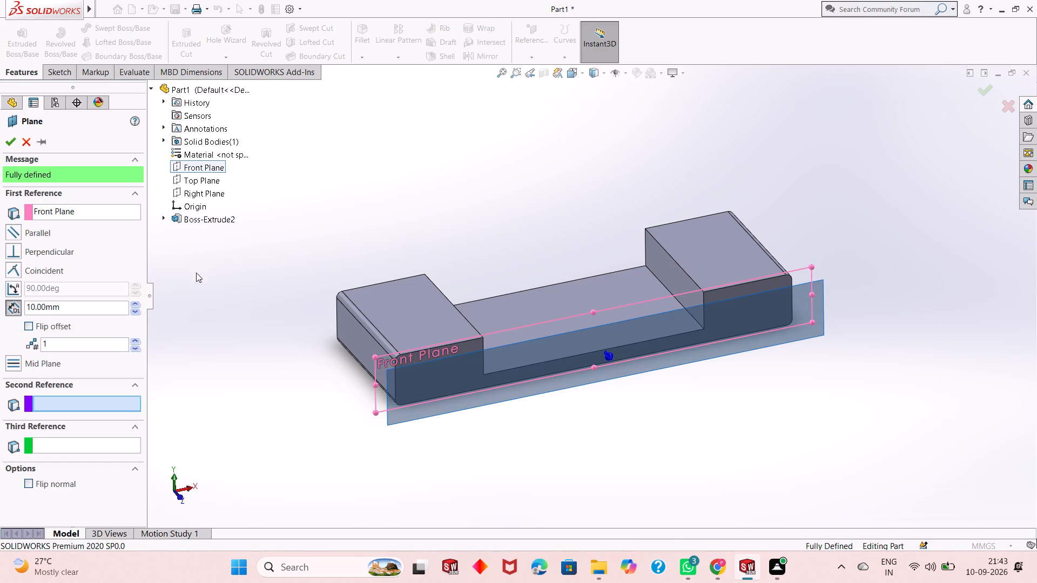
{"action": "double_click", "coordinate": [69, 309]}
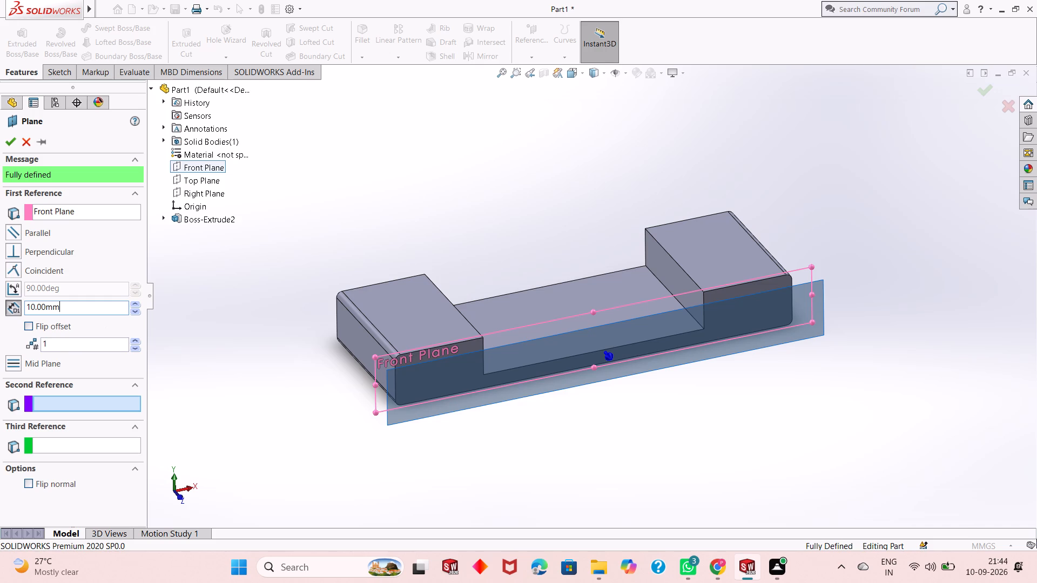
{"action": "key", "text": "0"}
{"action": "key", "text": "Return"}
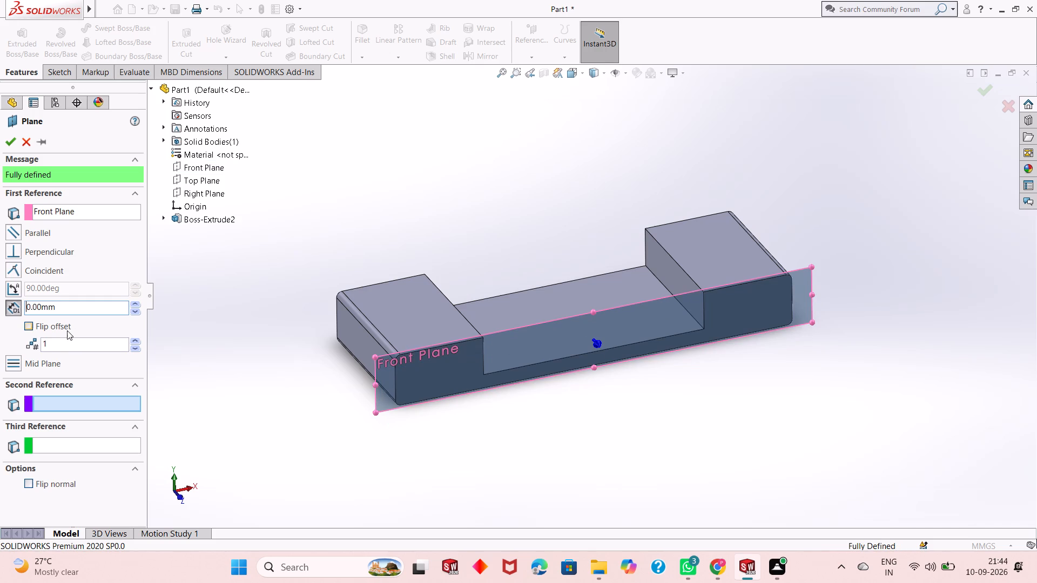
{"action": "left_click", "coordinate": [31, 327]}
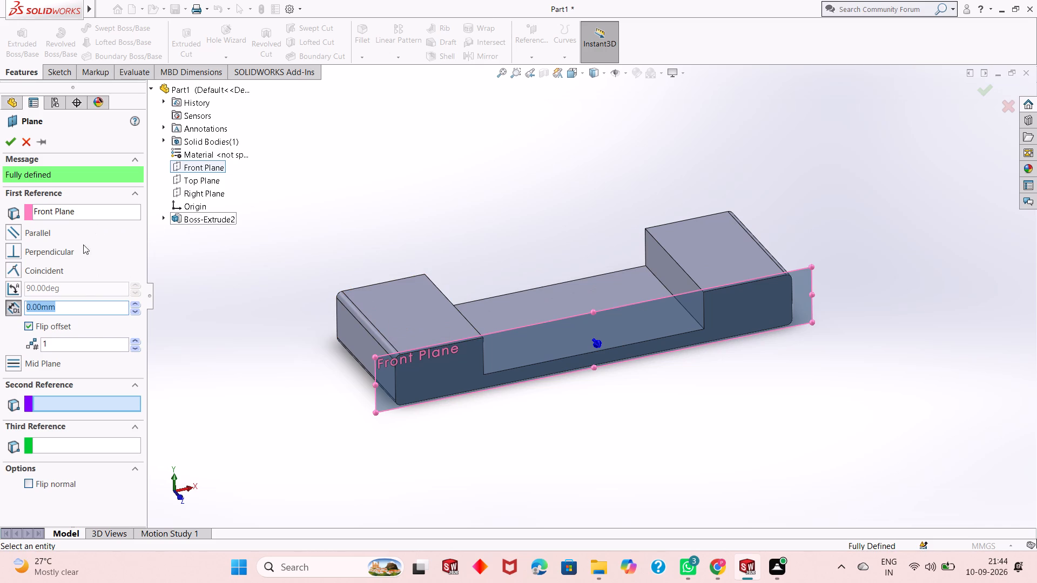
{"action": "type", "text": "15"}
{"action": "key", "text": "Return"}
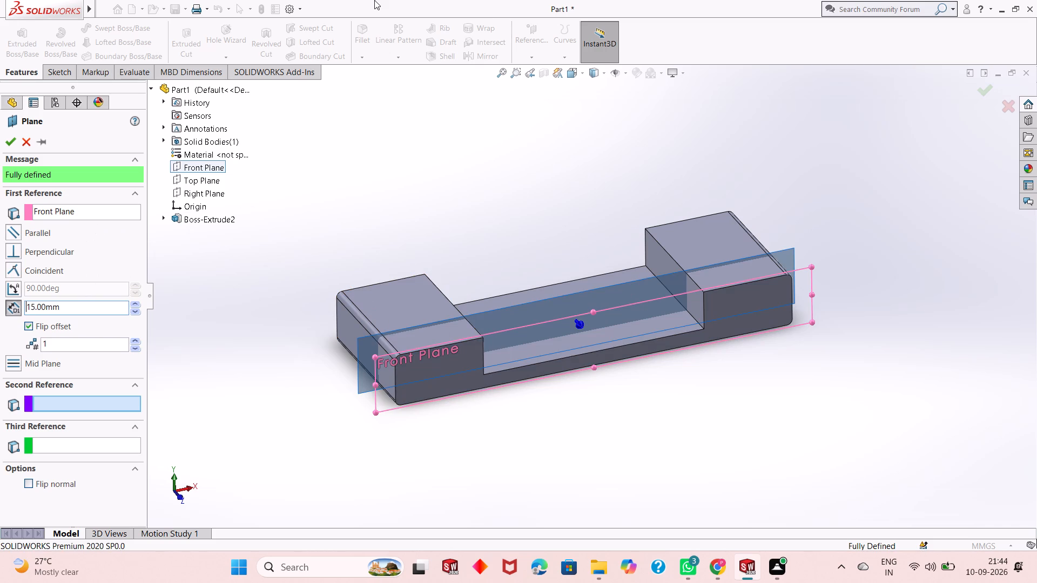
{"action": "left_click", "coordinate": [15, 144]}
Examine where the offset plane crosses the U-shaped body, viewing it from the end, above and close up at the raised block.
{"action": "middle_click_drag", "start_coordinate": [717, 411], "coordinate": [741, 371]}
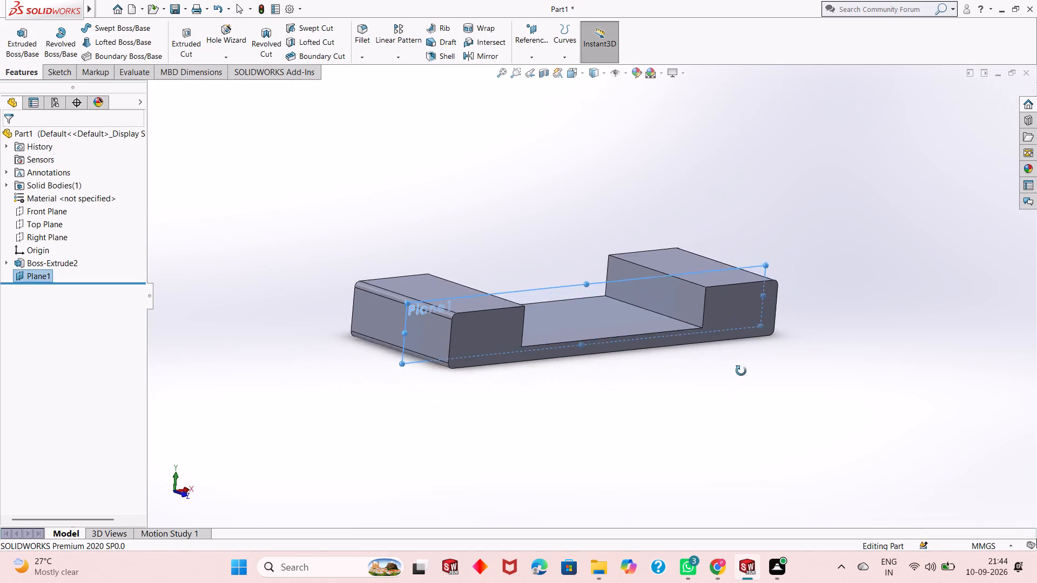
{"action": "middle_click_drag", "start_coordinate": [741, 371], "coordinate": [755, 443]}
{"action": "scroll", "coordinate": [701, 377], "scroll_direction": "down", "scroll_amount": 4}
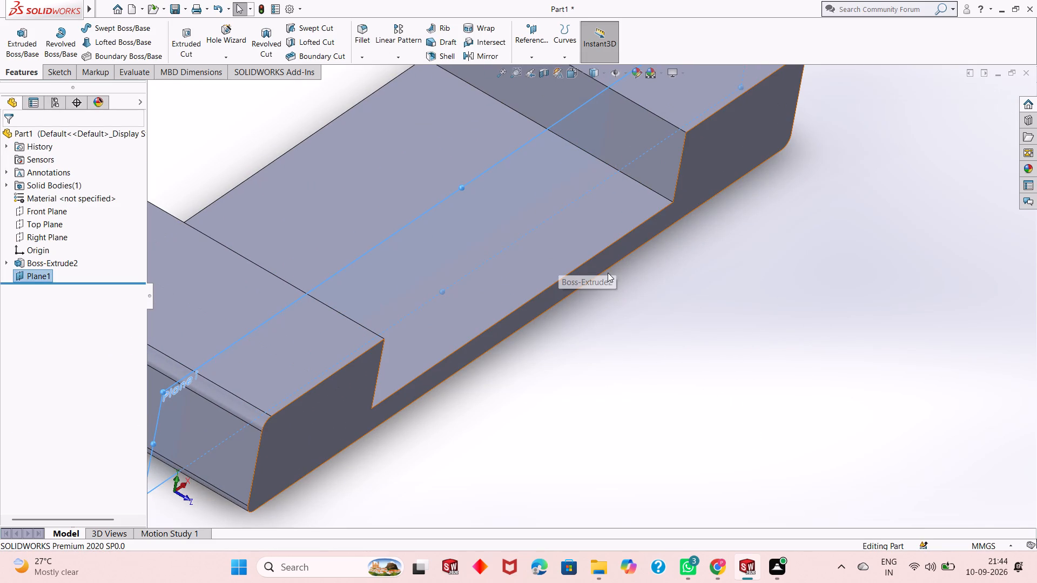
{"action": "scroll", "coordinate": [558, 234], "scroll_direction": "up", "scroll_amount": 1}
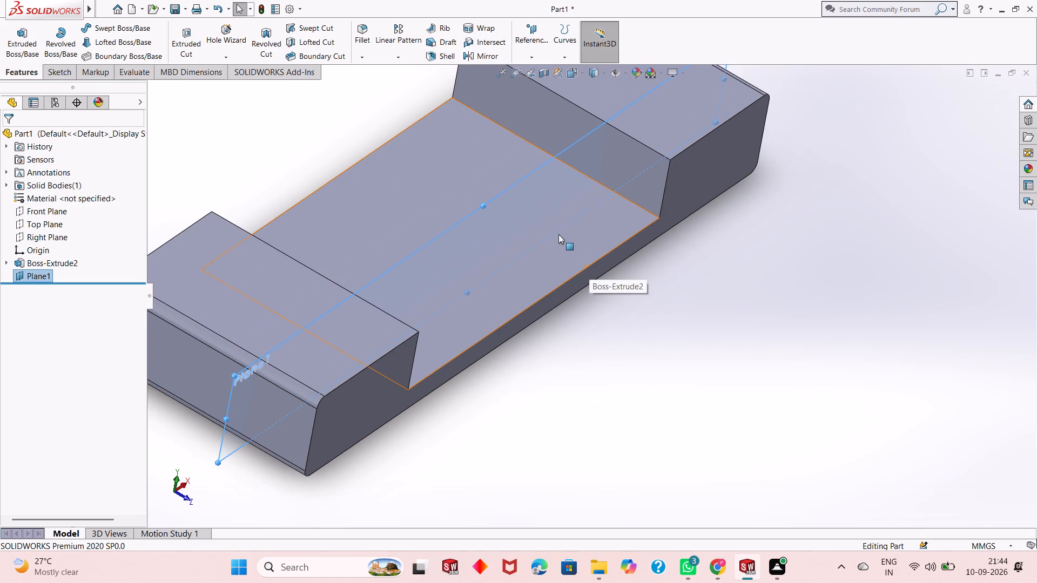
{"action": "middle_click_drag", "start_coordinate": [603, 197], "coordinate": [645, 187]}
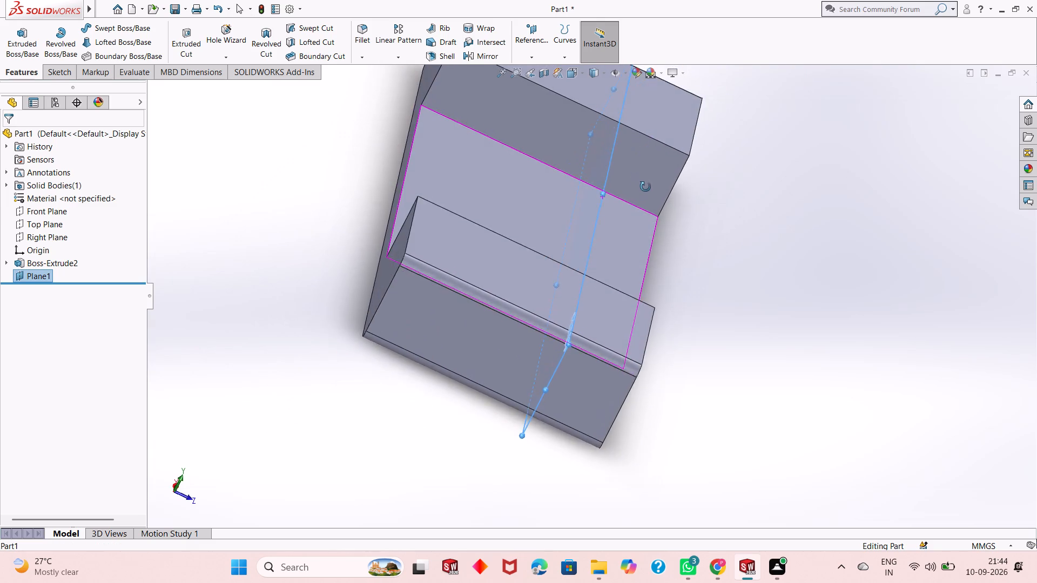
{"action": "middle_click_drag", "start_coordinate": [645, 187], "coordinate": [635, 197]}
{"action": "scroll", "coordinate": [635, 197], "scroll_direction": "down", "scroll_amount": 1}
{"action": "scroll", "coordinate": [635, 197], "scroll_direction": "up", "scroll_amount": 1}
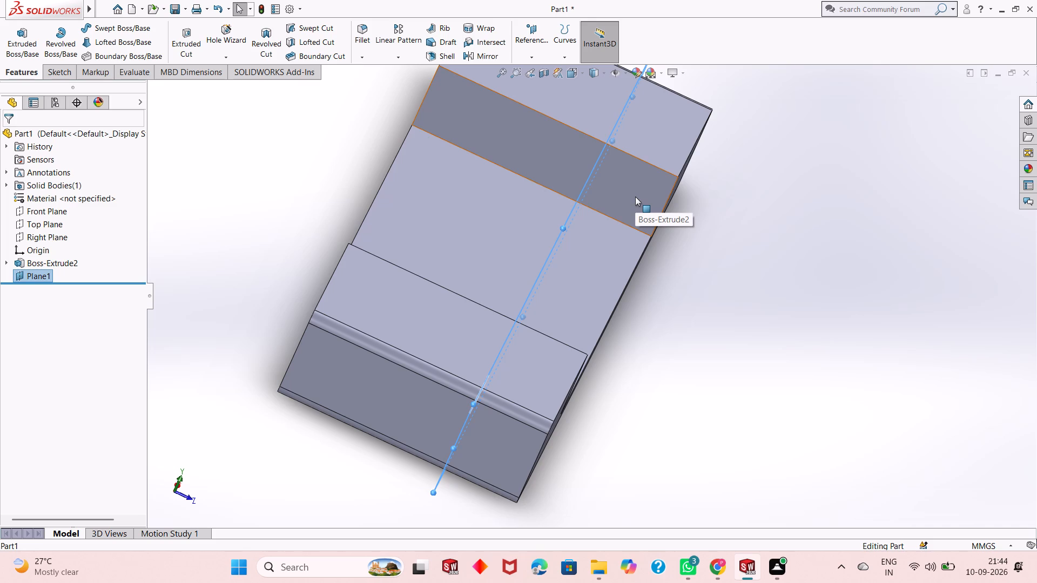
{"action": "middle_click_drag", "start_coordinate": [640, 338], "coordinate": [658, 270]}
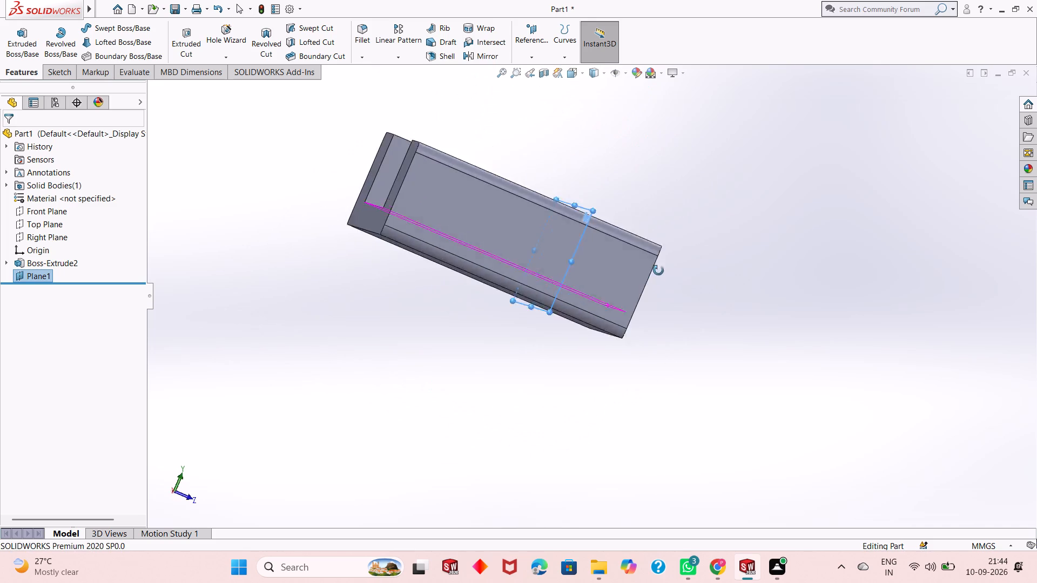
{"action": "middle_click_drag", "start_coordinate": [658, 270], "coordinate": [642, 303]}
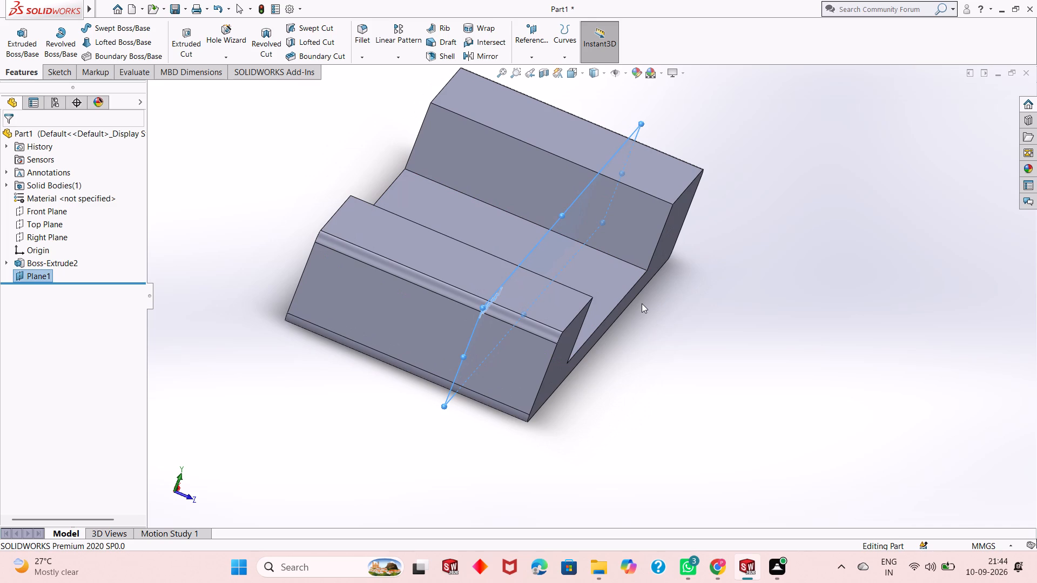
{"action": "middle_click_drag", "start_coordinate": [645, 300], "coordinate": [628, 336]}
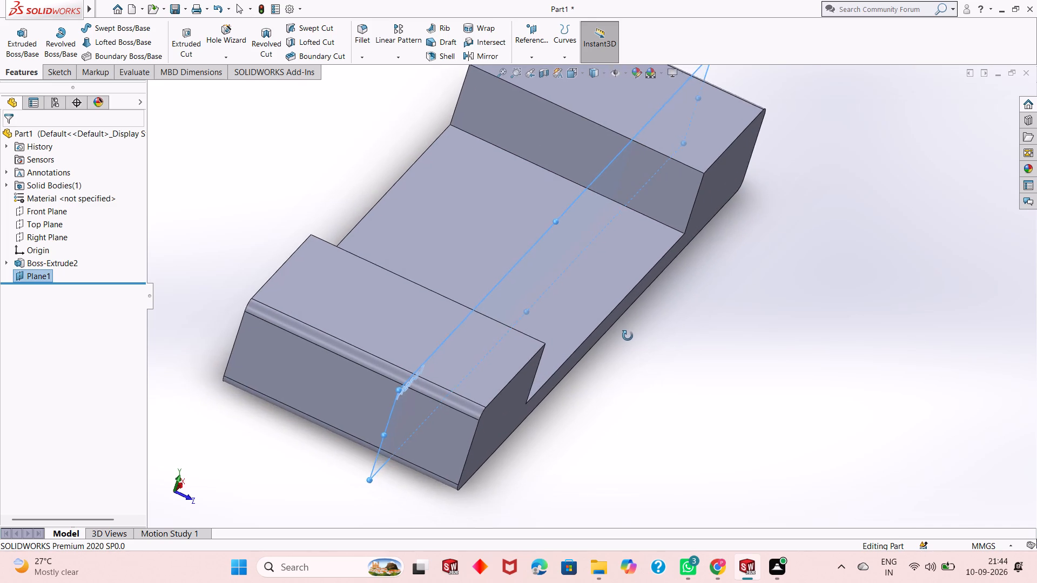
{"action": "middle_click_drag", "start_coordinate": [628, 336], "coordinate": [657, 322]}
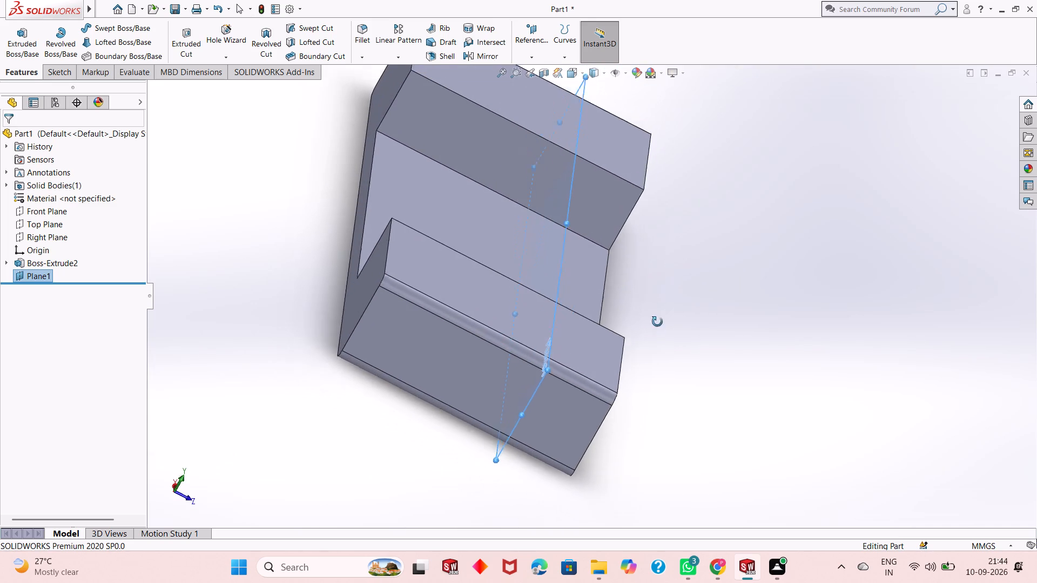
{"action": "middle_click_drag", "start_coordinate": [657, 322], "coordinate": [649, 286]}
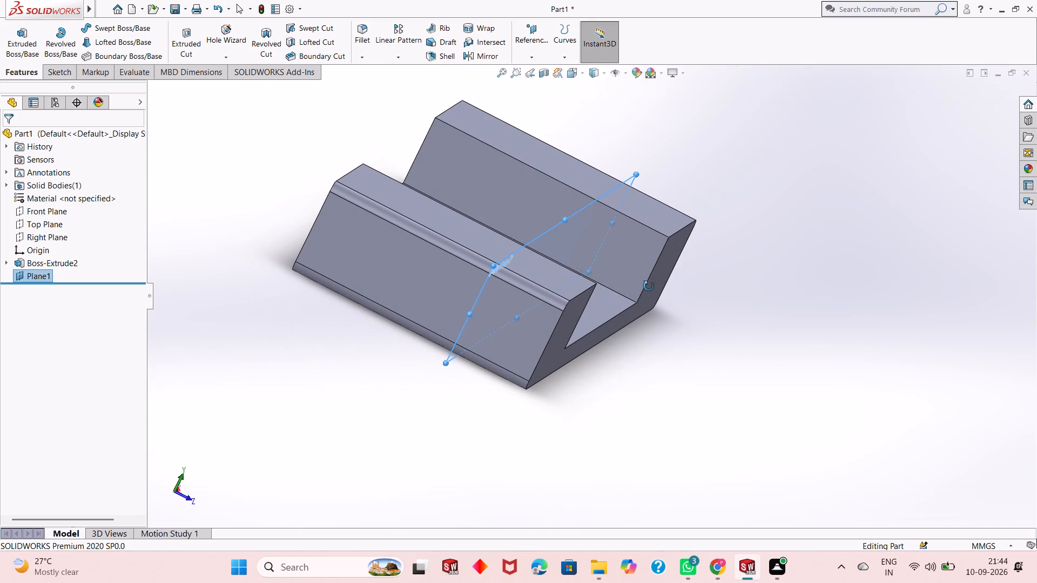
{"action": "middle_click_drag", "start_coordinate": [649, 286], "coordinate": [640, 281]}
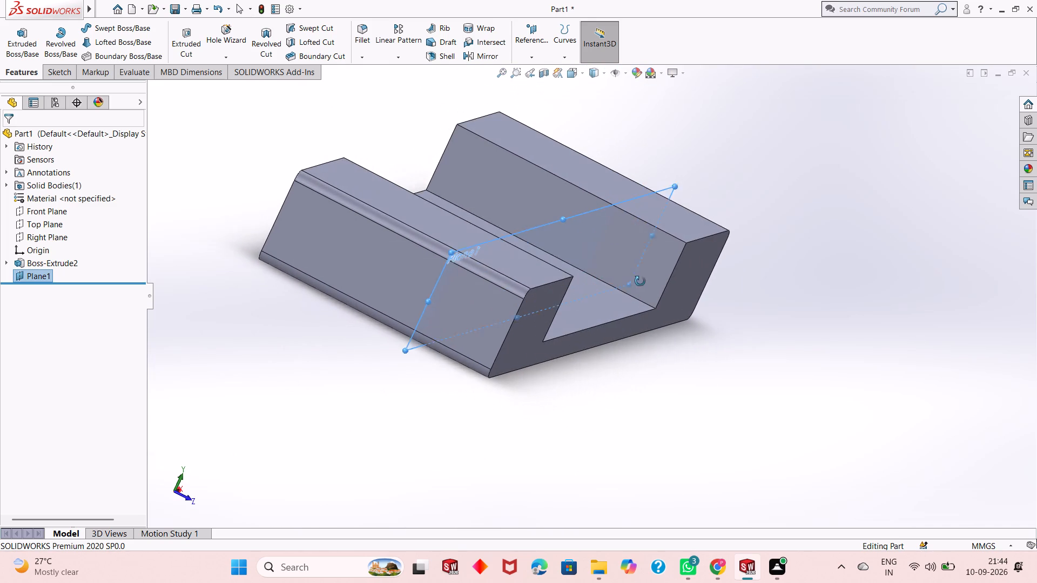
{"action": "middle_click_drag", "start_coordinate": [640, 281], "coordinate": [632, 281]}
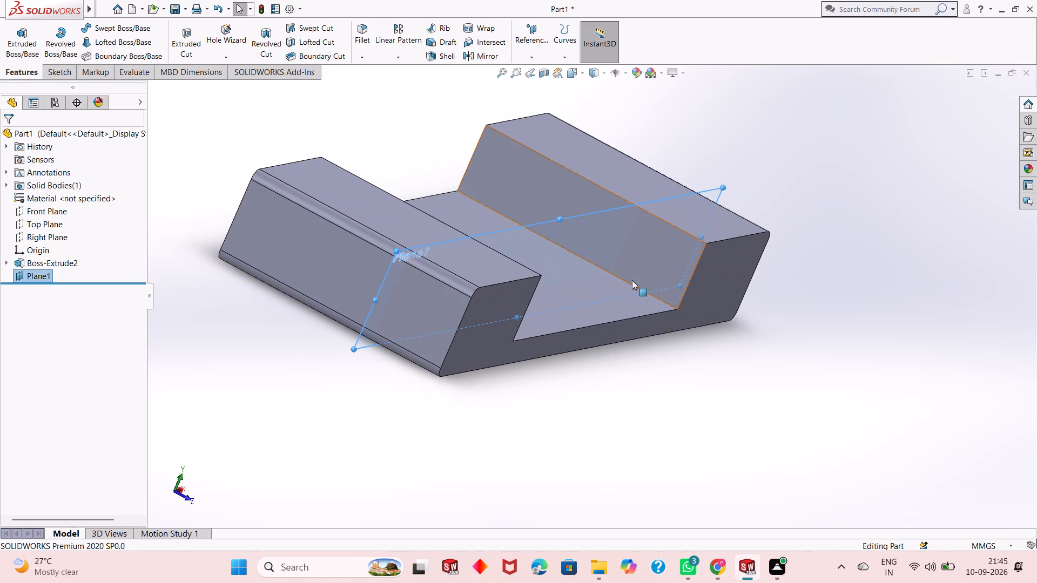
{"action": "middle_click_drag", "start_coordinate": [650, 263], "coordinate": [652, 322]}
{"action": "scroll", "coordinate": [655, 201], "scroll_direction": "up", "scroll_amount": 1}
{"action": "scroll", "coordinate": [683, 157], "scroll_direction": "down", "scroll_amount": 5}
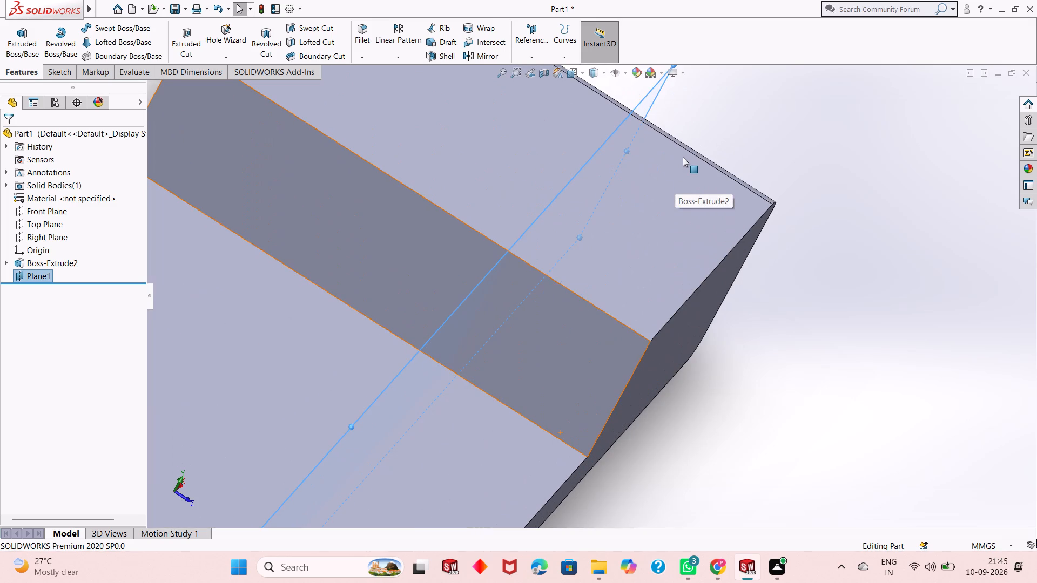
{"action": "middle_click_drag", "start_coordinate": [591, 251], "coordinate": [467, 303]}
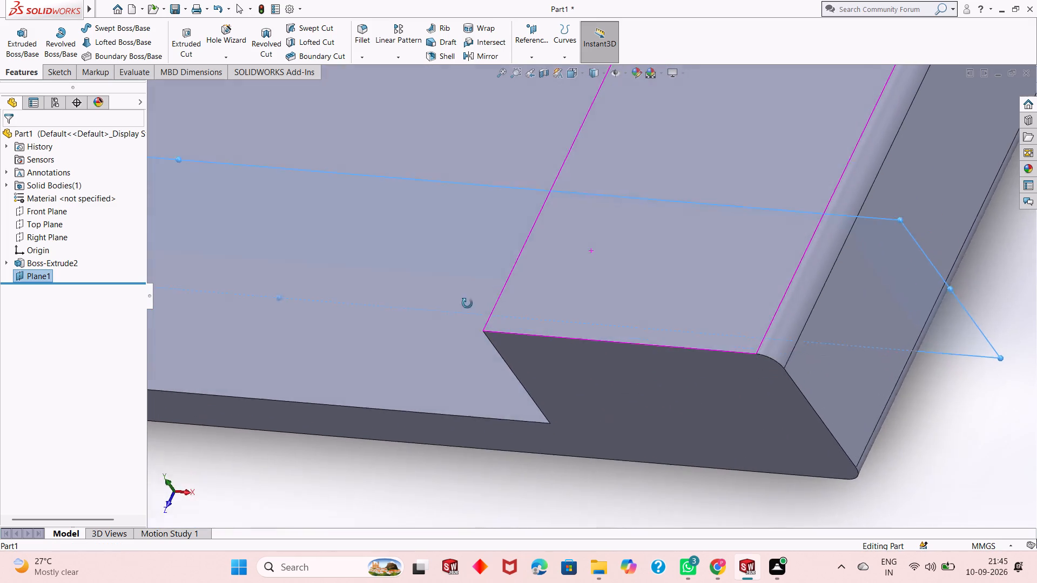
{"action": "middle_click_drag", "start_coordinate": [467, 303], "coordinate": [533, 240]}
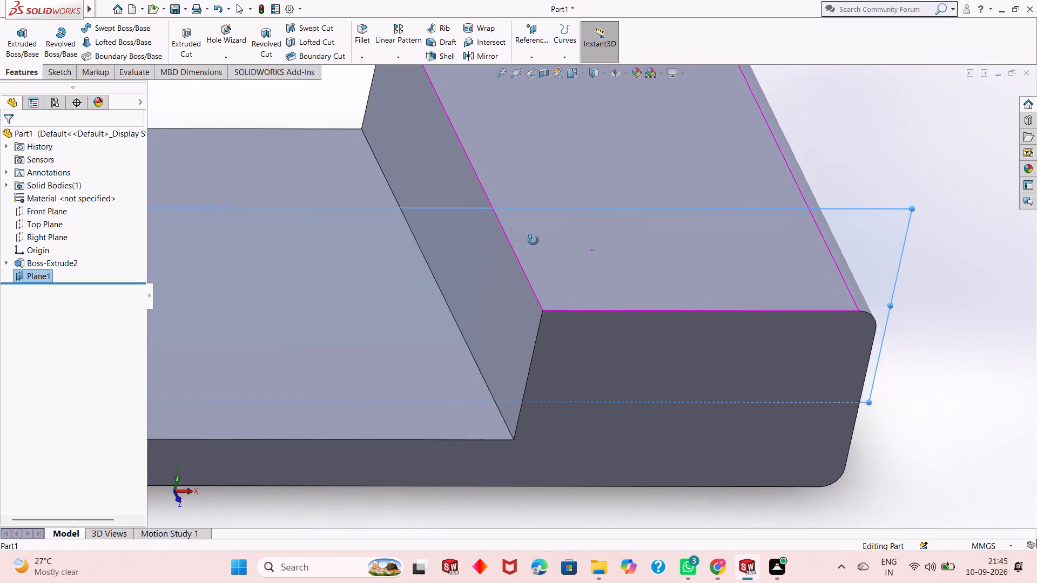
{"action": "middle_click_drag", "start_coordinate": [533, 240], "coordinate": [562, 234]}
{"action": "scroll", "coordinate": [516, 246], "scroll_direction": "up", "scroll_amount": 1}
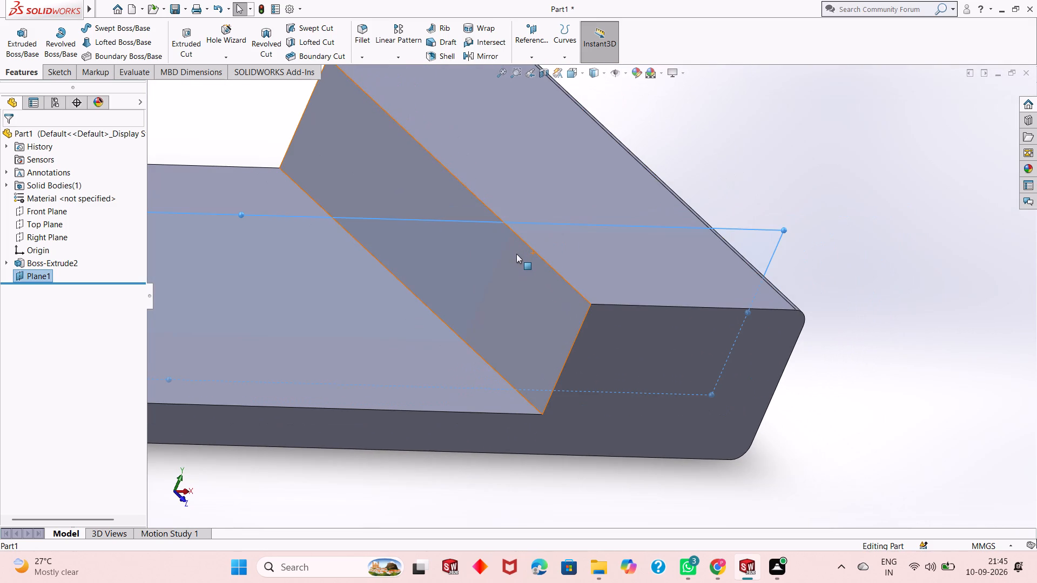
{"action": "scroll", "coordinate": [516, 254], "scroll_direction": "up", "scroll_amount": 1}
{"action": "scroll", "coordinate": [516, 254], "scroll_direction": "down", "scroll_amount": 2}
{"action": "scroll", "coordinate": [516, 254], "scroll_direction": "up", "scroll_amount": 1}
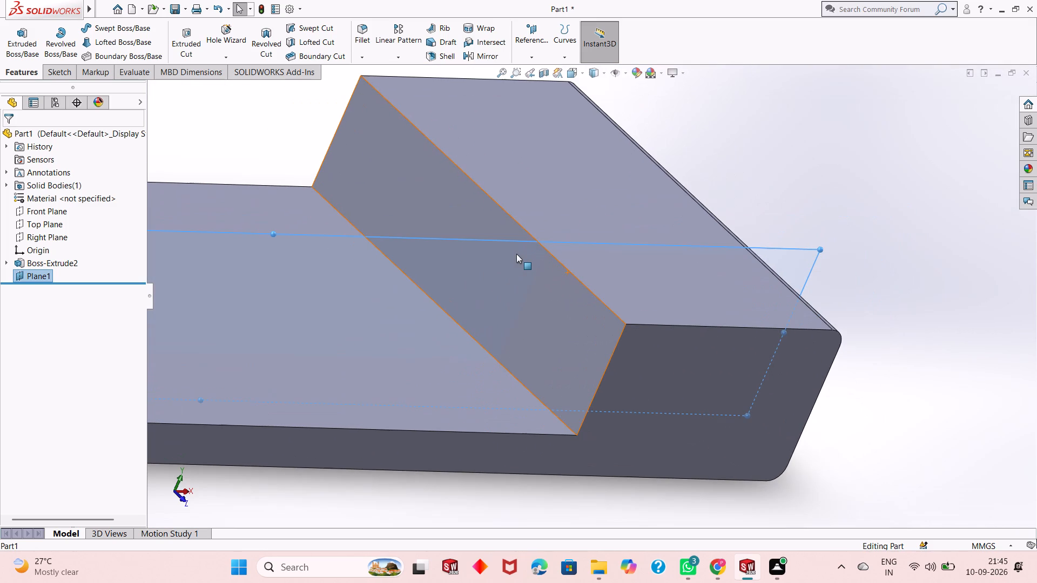
{"action": "scroll", "coordinate": [516, 255], "scroll_direction": "up", "scroll_amount": 1}
{"action": "scroll", "coordinate": [516, 255], "scroll_direction": "down", "scroll_amount": 1}
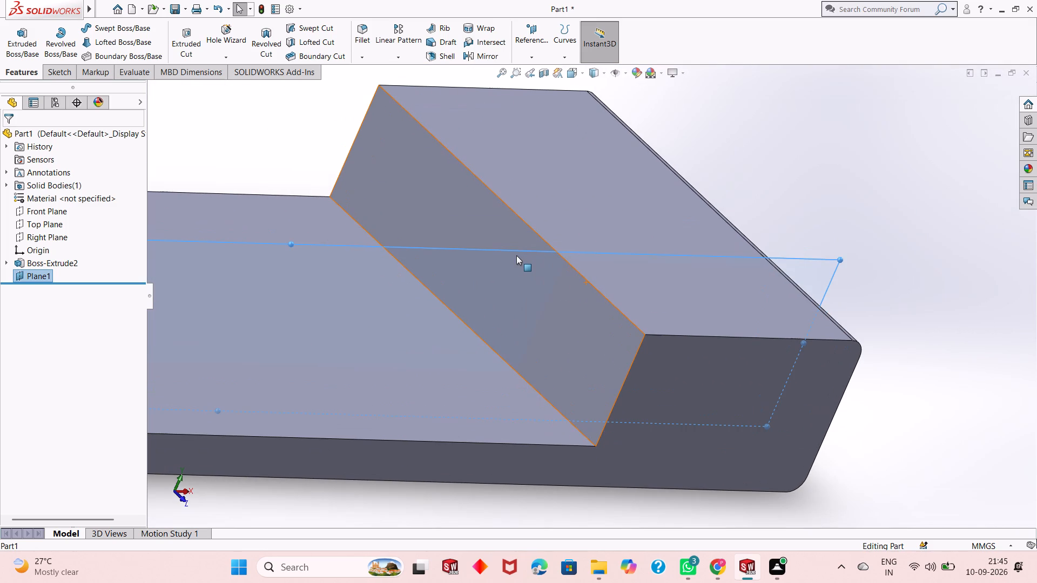
{"action": "scroll", "coordinate": [516, 266], "scroll_direction": "down", "scroll_amount": 1}
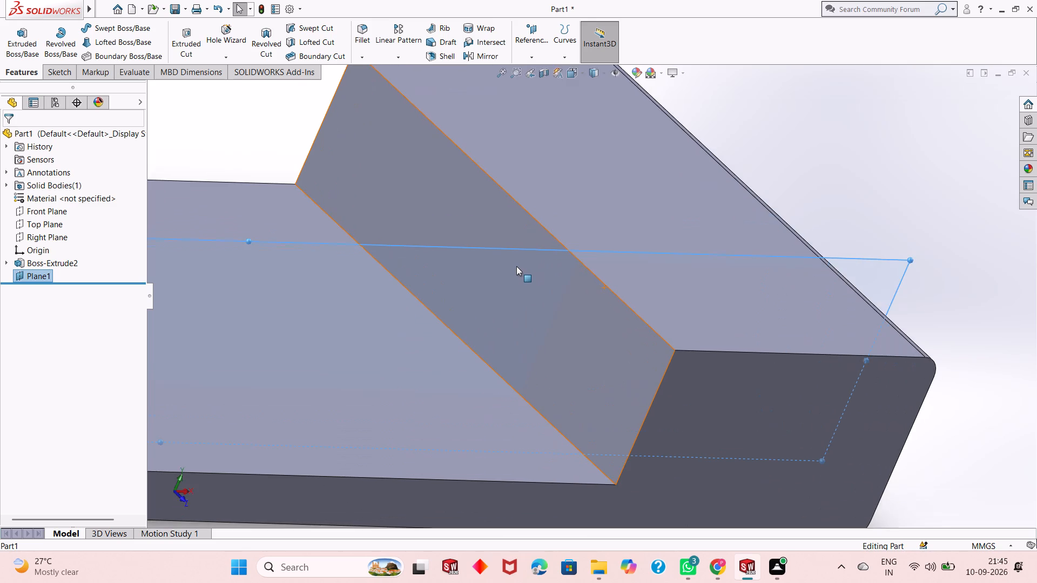
{"action": "scroll", "coordinate": [516, 266], "scroll_direction": "up", "scroll_amount": 4}
{"action": "middle_click_drag", "start_coordinate": [542, 316], "coordinate": [577, 342]}
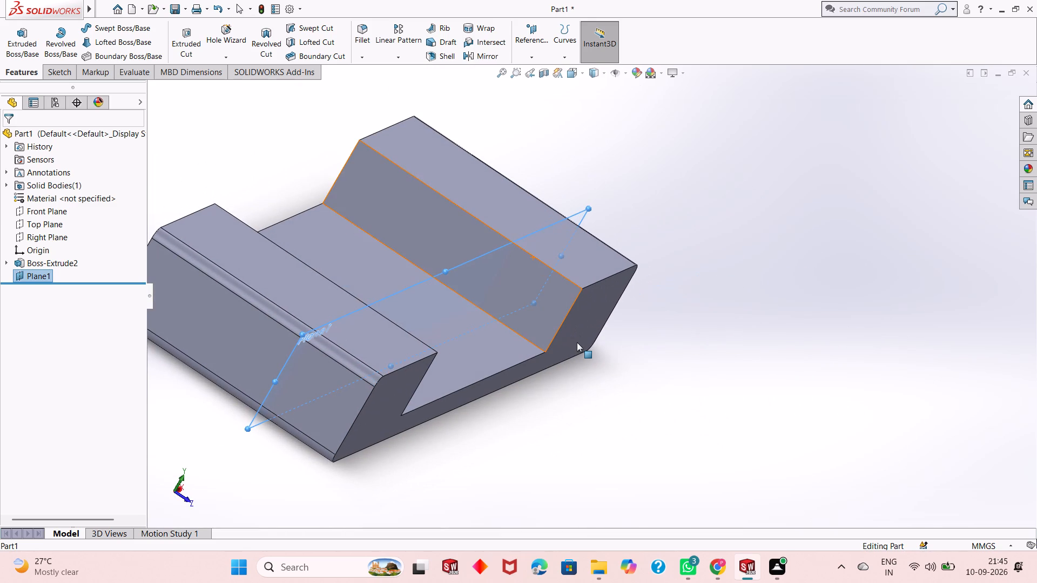
Edit the offset reference plane so its distance from the Front Plane is 12 mm.
{"action": "left_click", "coordinate": [30, 282]}
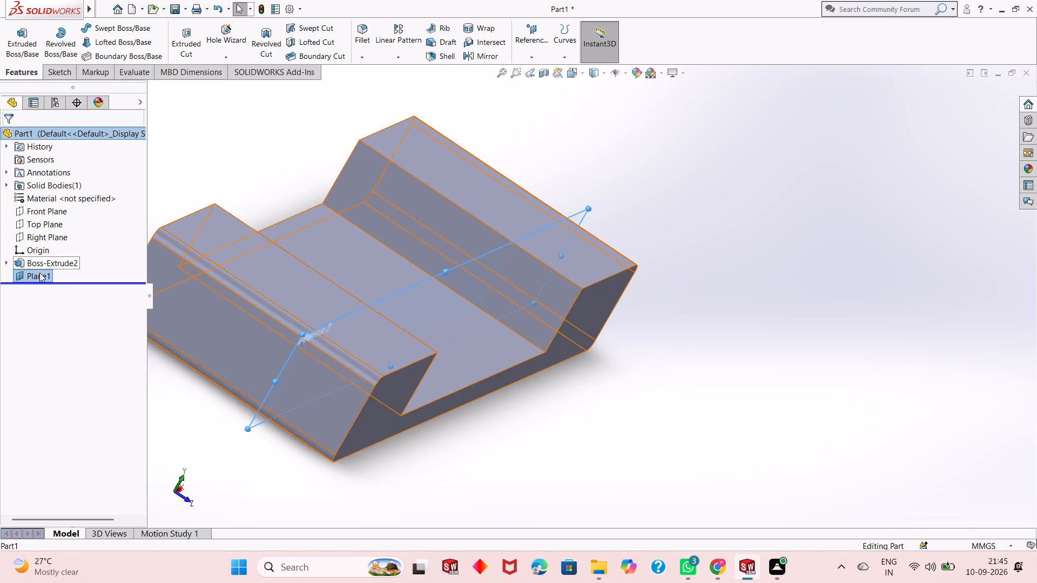
{"action": "left_click", "coordinate": [39, 273]}
{"action": "left_click", "coordinate": [51, 240]}
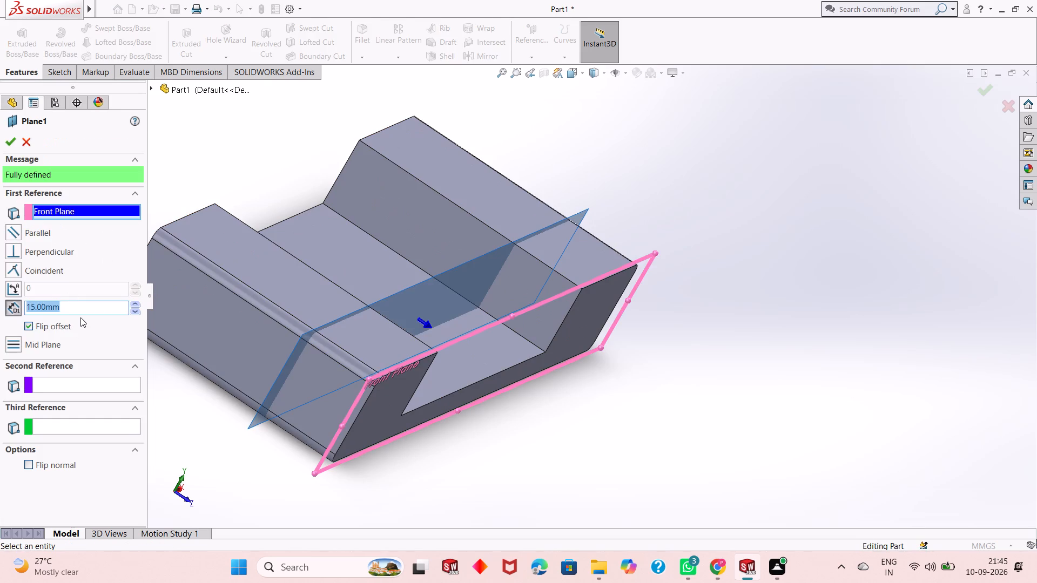
{"action": "type", "text": "12"}
{"action": "key", "text": "Return"}
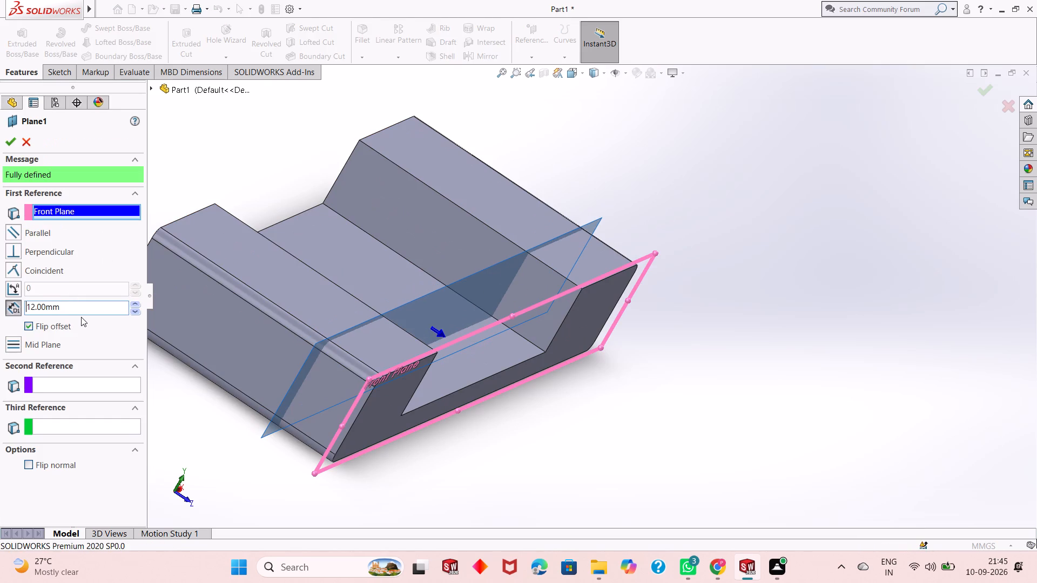
{"action": "left_click", "coordinate": [5, 145]}
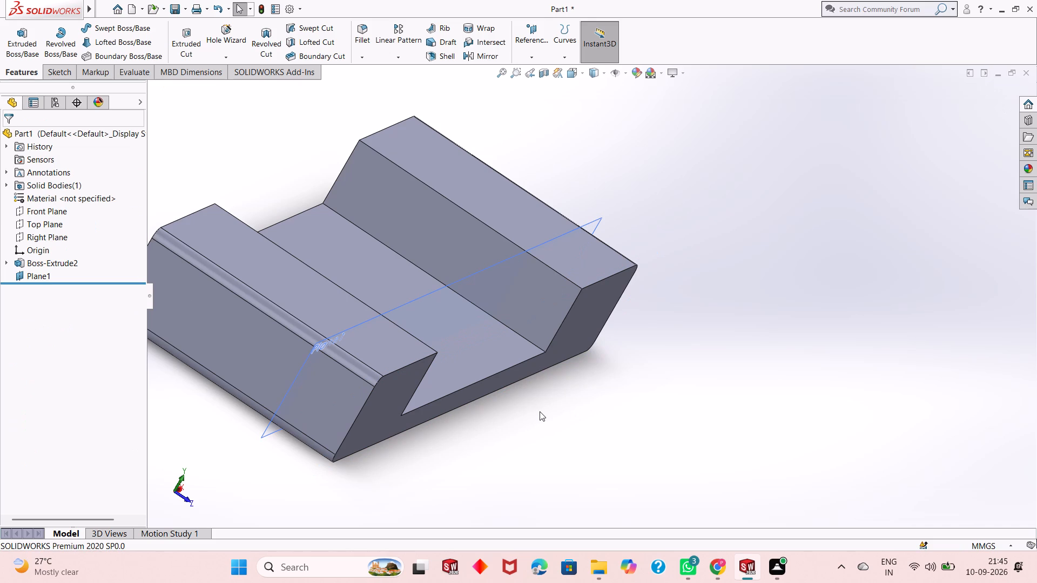
Start a new sketch on the offset plane and view it face-on.
{"action": "scroll", "coordinate": [543, 411], "scroll_direction": "down", "scroll_amount": 1}
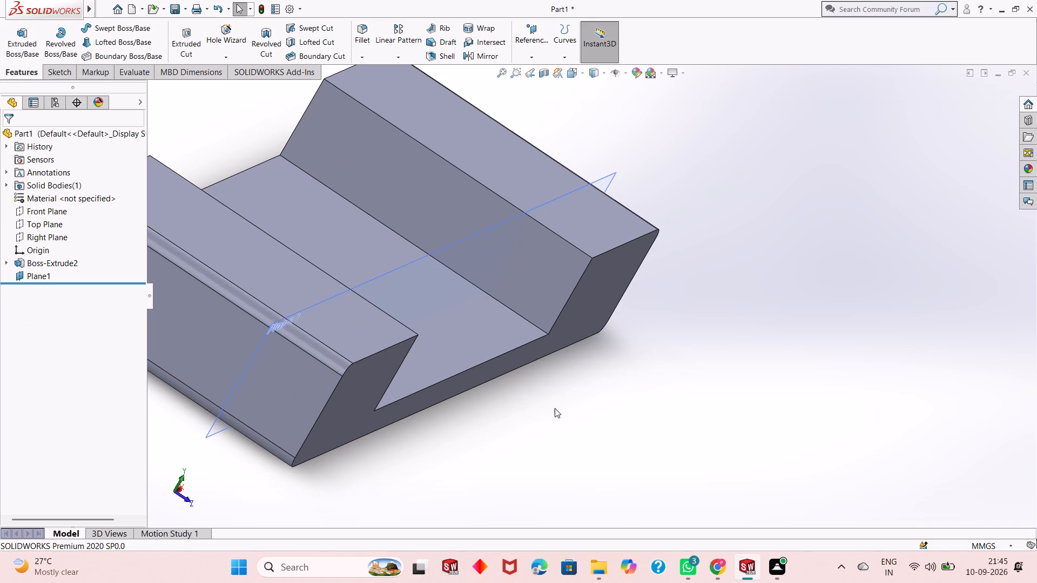
{"action": "scroll", "coordinate": [576, 393], "scroll_direction": "down", "scroll_amount": 1}
{"action": "scroll", "coordinate": [496, 318], "scroll_direction": "up", "scroll_amount": 2}
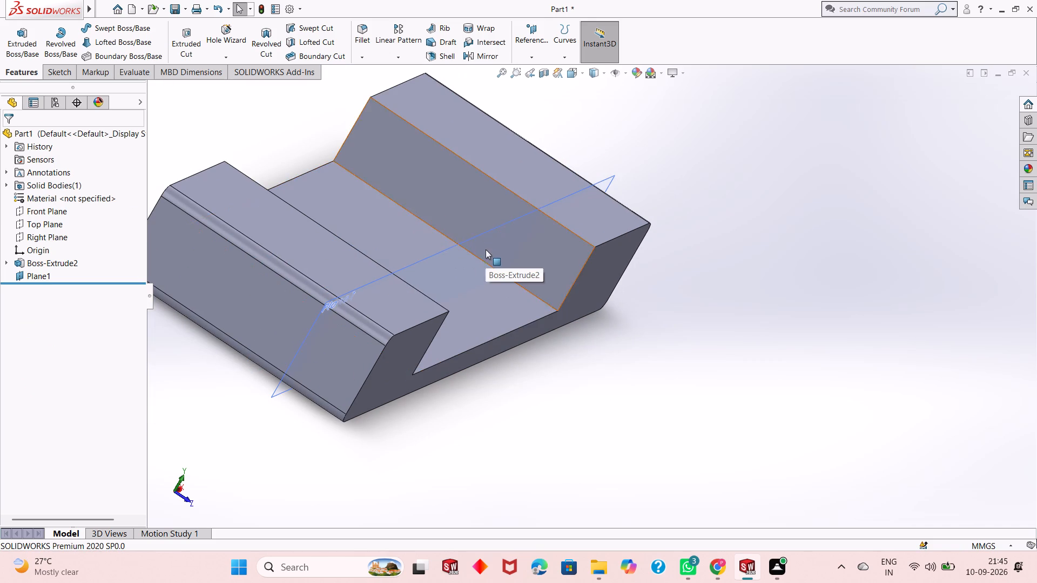
{"action": "scroll", "coordinate": [483, 242], "scroll_direction": "down", "scroll_amount": 1}
{"action": "scroll", "coordinate": [481, 242], "scroll_direction": "up", "scroll_amount": 2}
{"action": "middle_click_drag", "start_coordinate": [530, 265], "coordinate": [531, 265]}
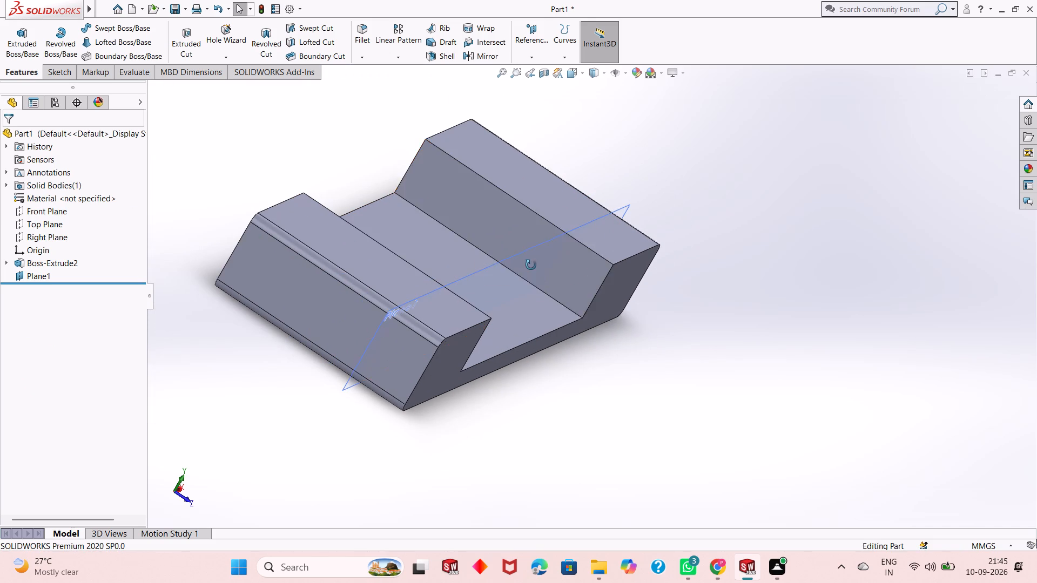
{"action": "middle_click_drag", "start_coordinate": [531, 265], "coordinate": [538, 268]}
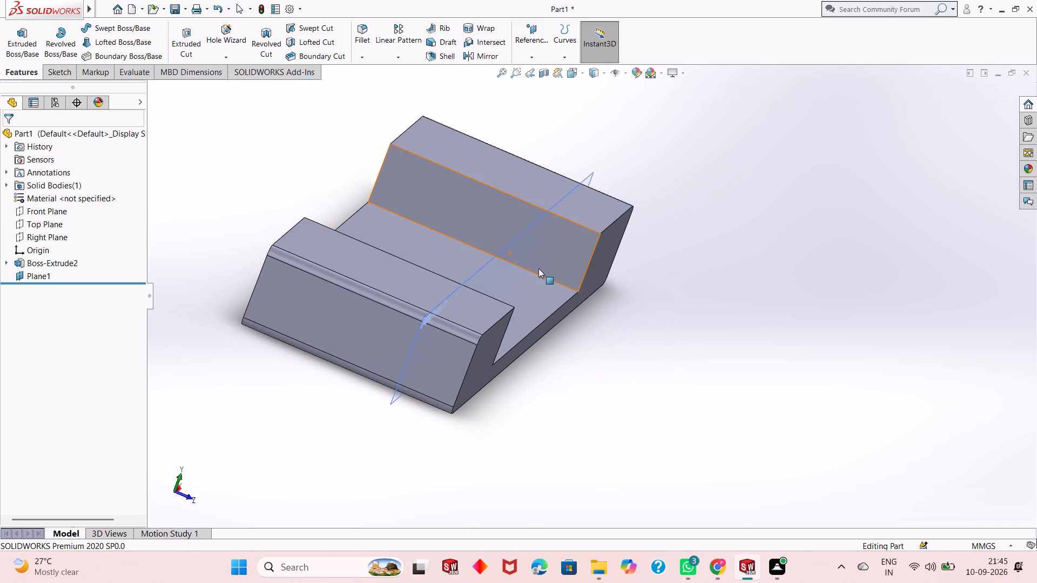
{"action": "middle_click_drag", "start_coordinate": [548, 308], "coordinate": [439, 259]}
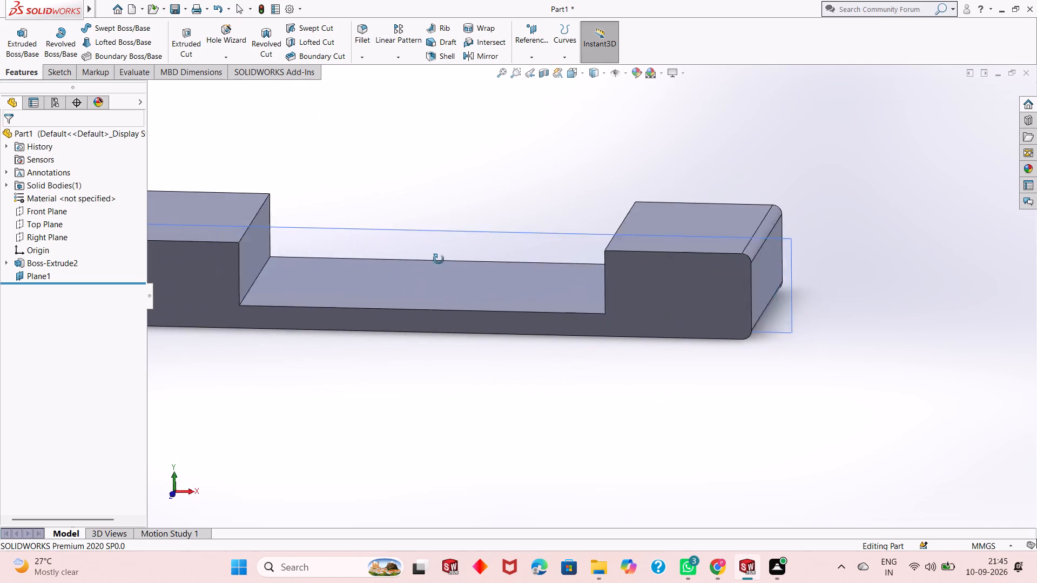
{"action": "middle_click_drag", "start_coordinate": [439, 259], "coordinate": [436, 258]}
{"action": "left_click", "coordinate": [449, 238]}
{"action": "left_click", "coordinate": [501, 208]}
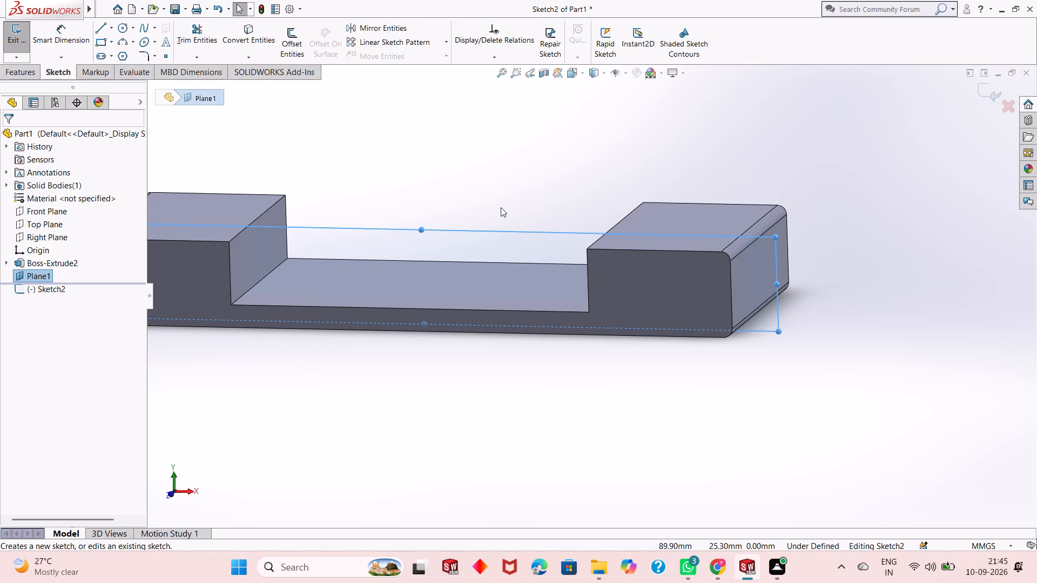
{"action": "key", "text": "ctrl+v"}
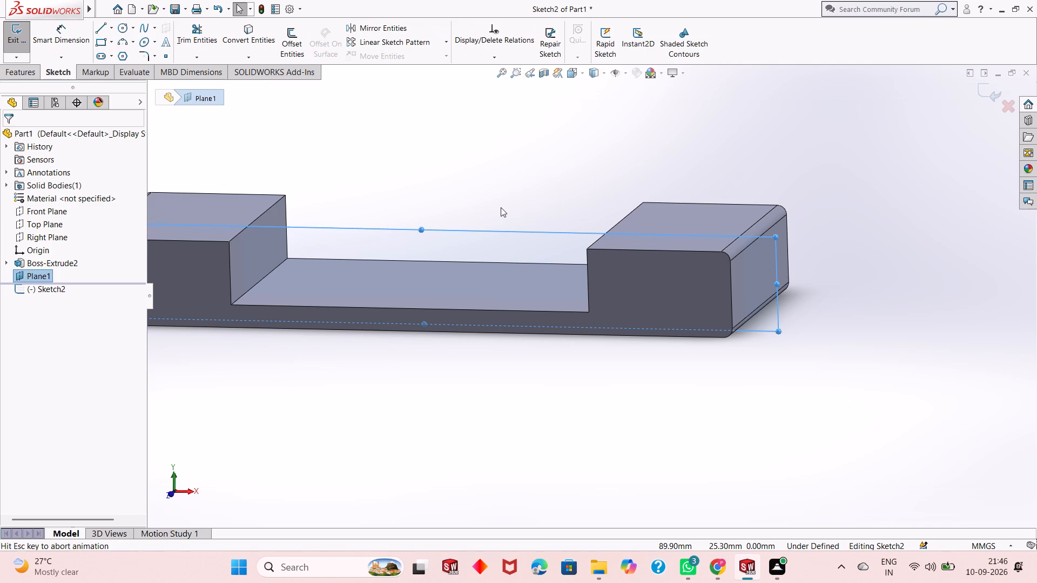
{"action": "key", "text": "ctrl+8"}
{"action": "key", "text": "Escape"}
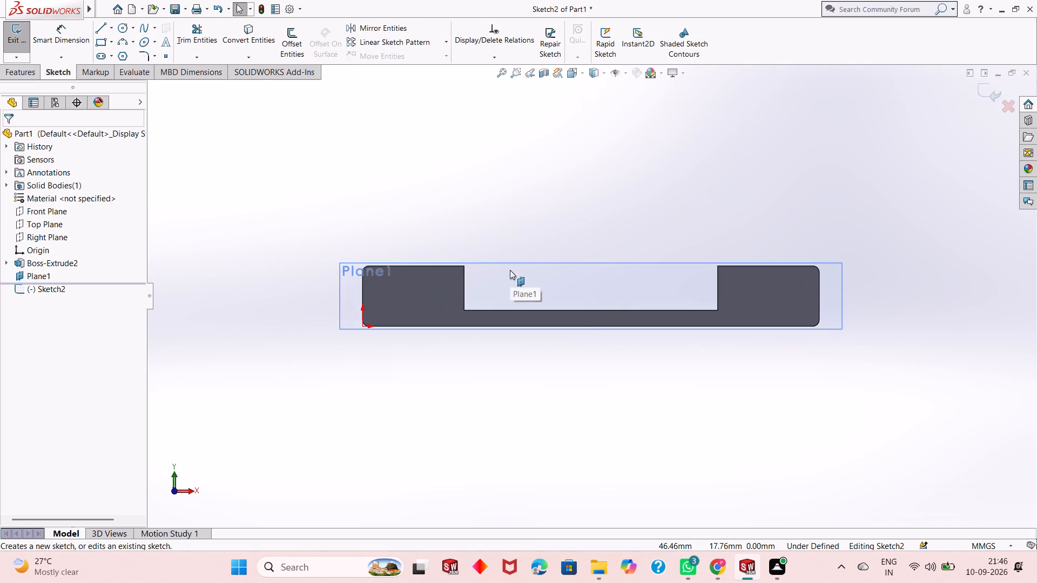
Examine the U-shaped profile face-on, including both raised blocks and the recess between them.
{"action": "scroll", "coordinate": [506, 268], "scroll_direction": "down", "scroll_amount": 3}
{"action": "scroll", "coordinate": [506, 279], "scroll_direction": "up", "scroll_amount": 1}
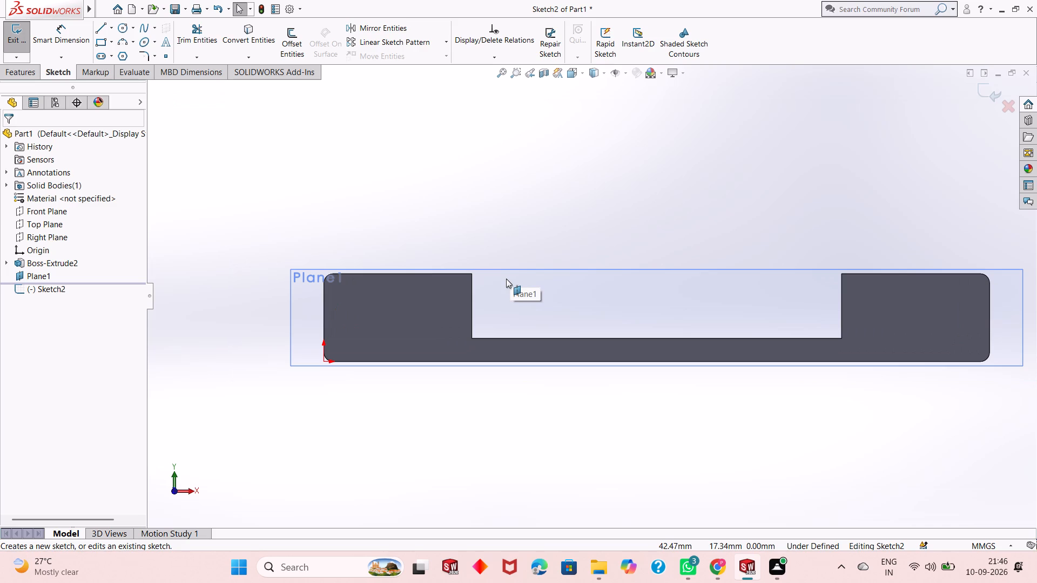
{"action": "scroll", "coordinate": [506, 279], "scroll_direction": "down", "scroll_amount": 1}
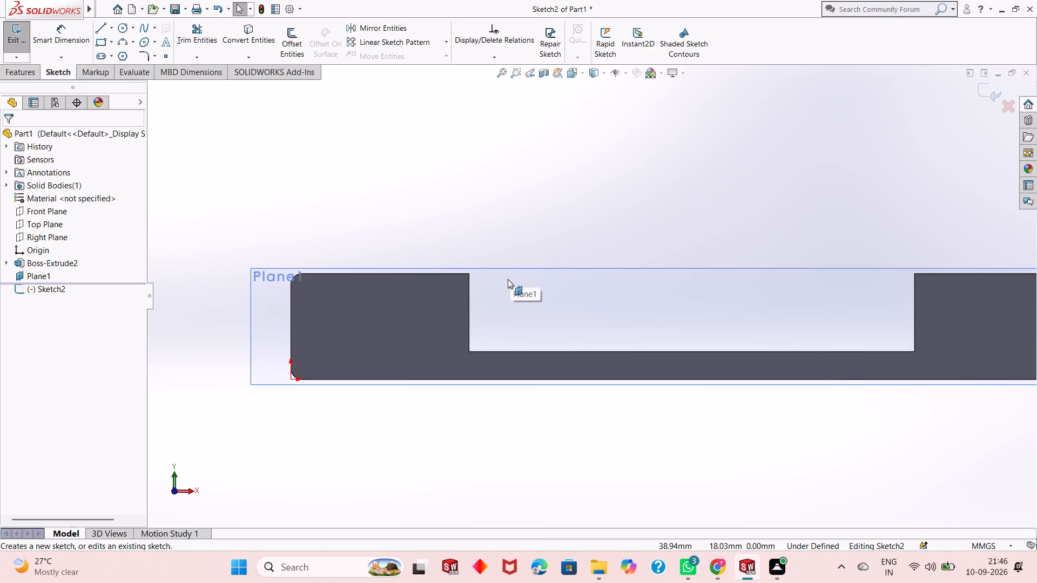
{"action": "scroll", "coordinate": [507, 279], "scroll_direction": "down", "scroll_amount": 1}
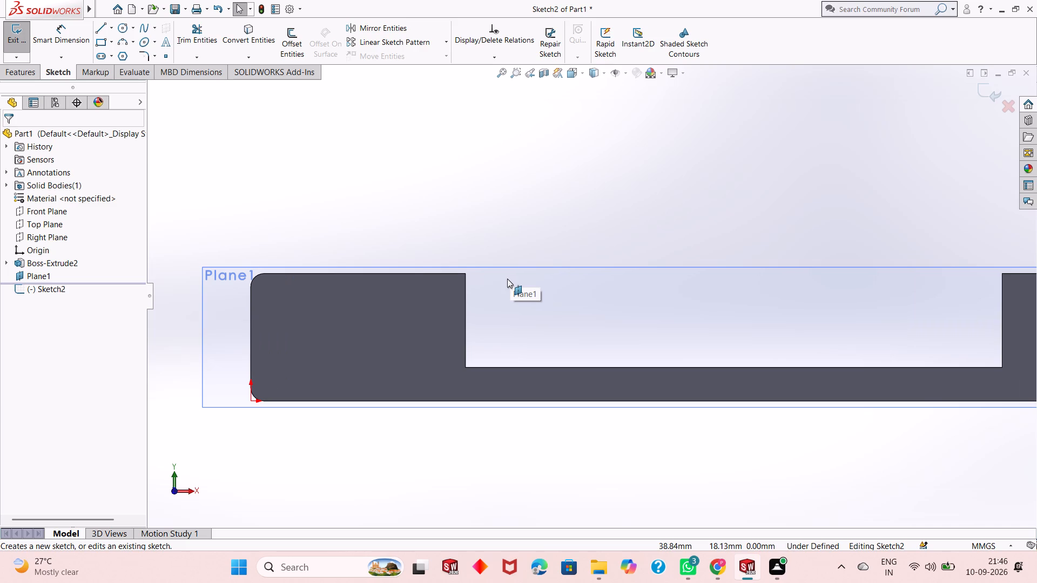
{"action": "scroll", "coordinate": [507, 279], "scroll_direction": "up", "scroll_amount": 1}
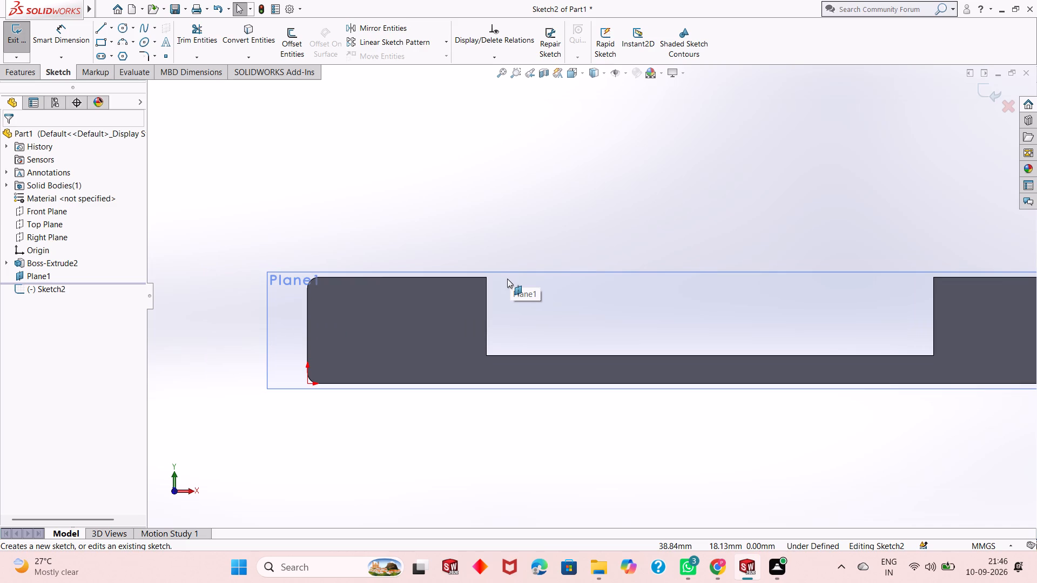
{"action": "scroll", "coordinate": [507, 279], "scroll_direction": "down", "scroll_amount": 1}
{"action": "scroll", "coordinate": [507, 279], "scroll_direction": "up", "scroll_amount": 1}
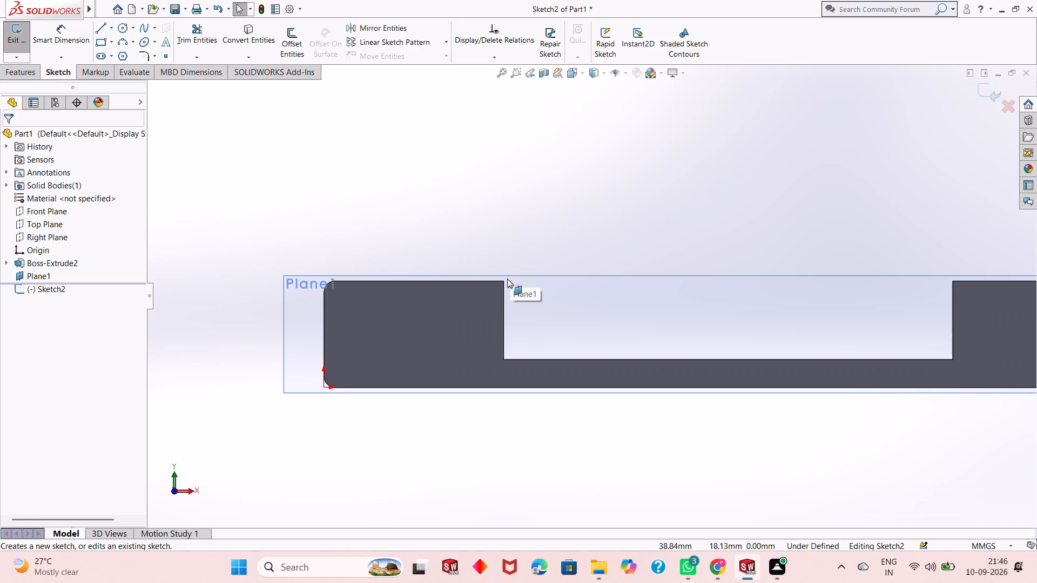
{"action": "scroll", "coordinate": [507, 279], "scroll_direction": "down", "scroll_amount": 1}
{"action": "scroll", "coordinate": [507, 279], "scroll_direction": "up", "scroll_amount": 1}
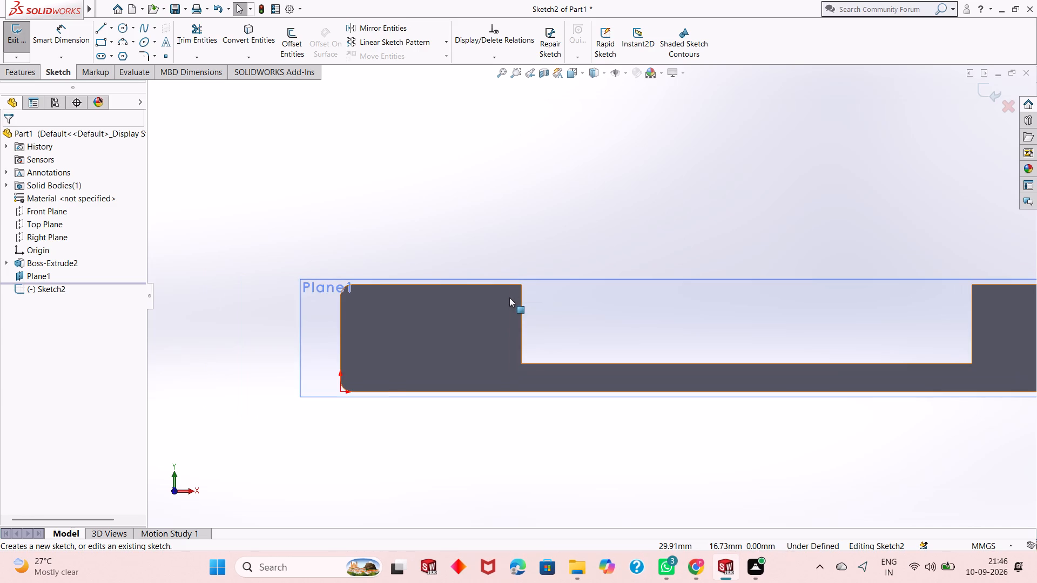
{"action": "scroll", "coordinate": [509, 297], "scroll_direction": "up", "scroll_amount": 1}
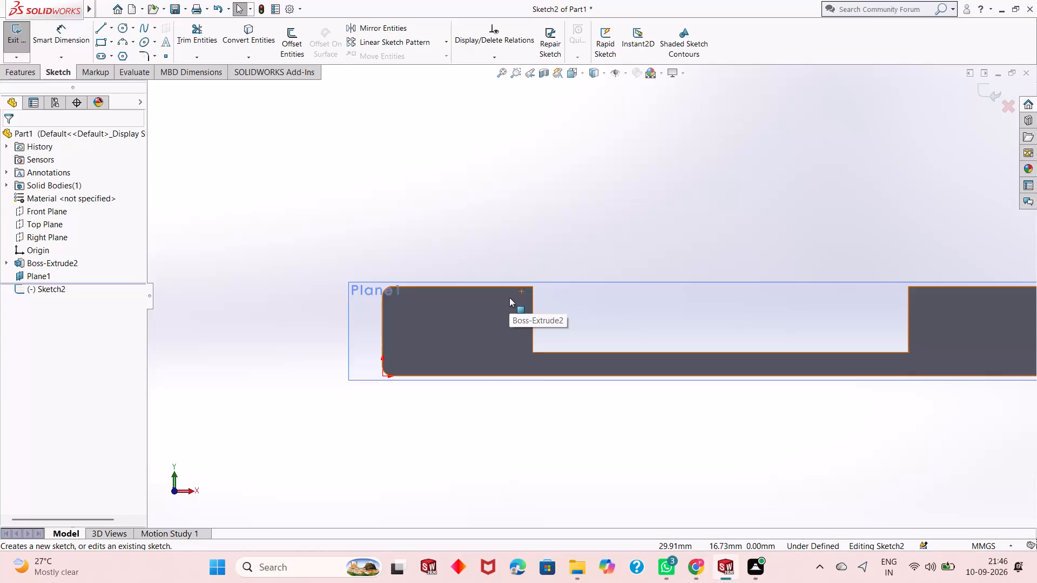
{"action": "scroll", "coordinate": [567, 290], "scroll_direction": "up", "scroll_amount": 1}
{"action": "scroll", "coordinate": [553, 267], "scroll_direction": "down", "scroll_amount": 1}
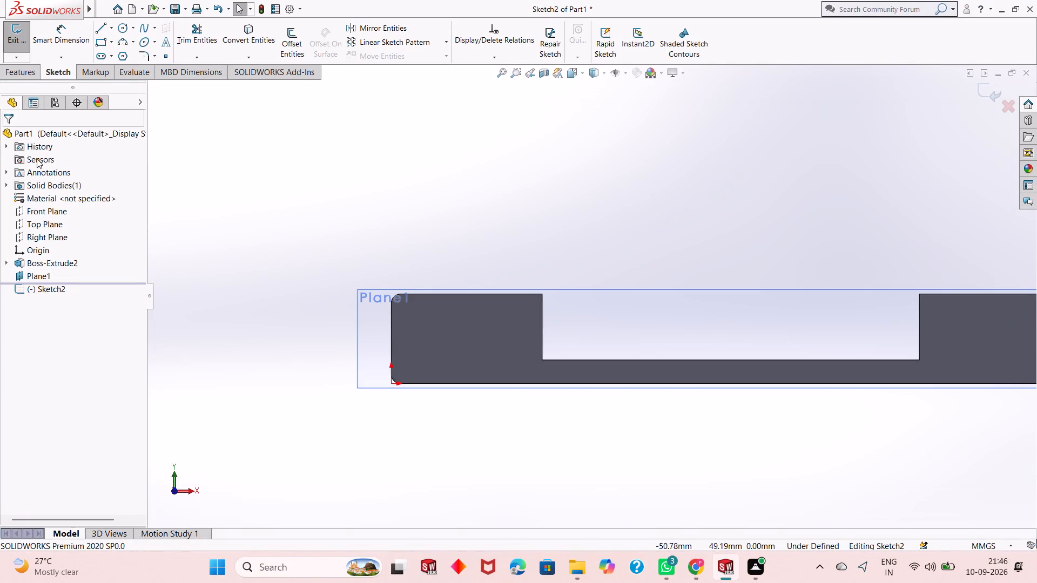
{"action": "scroll", "coordinate": [197, 220], "scroll_direction": "up", "scroll_amount": 2}
{"action": "scroll", "coordinate": [874, 292], "scroll_direction": "down", "scroll_amount": 3}
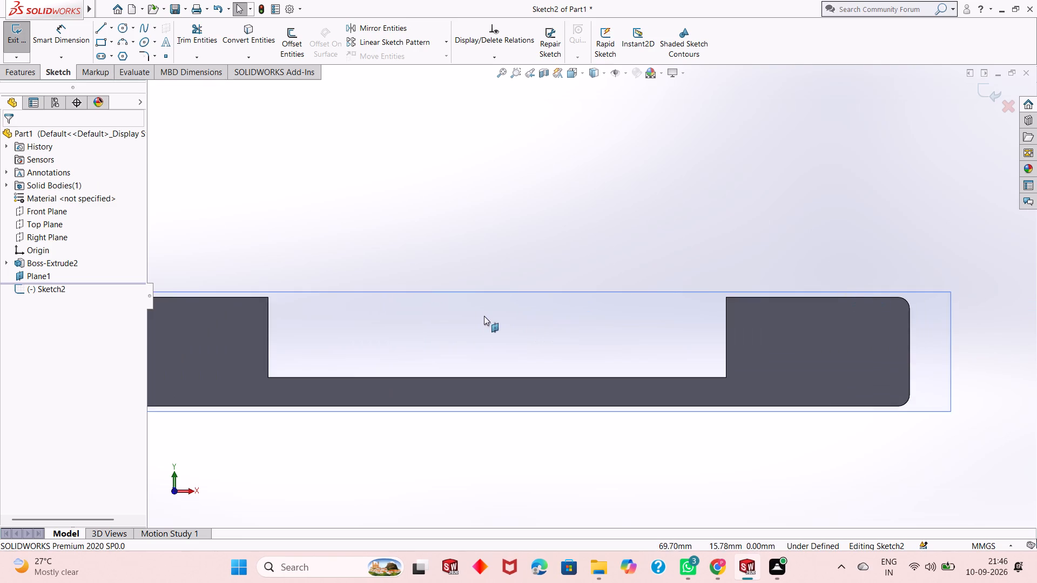
{"action": "scroll", "coordinate": [482, 316], "scroll_direction": "up", "scroll_amount": 2}
{"action": "scroll", "coordinate": [274, 336], "scroll_direction": "up", "scroll_amount": 1}
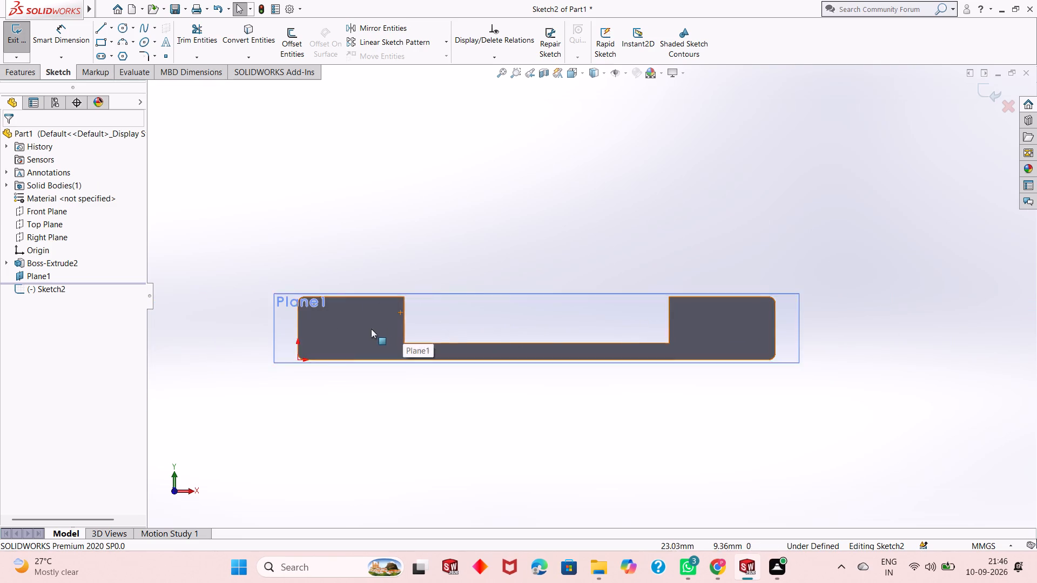
{"action": "scroll", "coordinate": [371, 329], "scroll_direction": "up", "scroll_amount": 2}
{"action": "scroll", "coordinate": [546, 293], "scroll_direction": "down", "scroll_amount": 2}
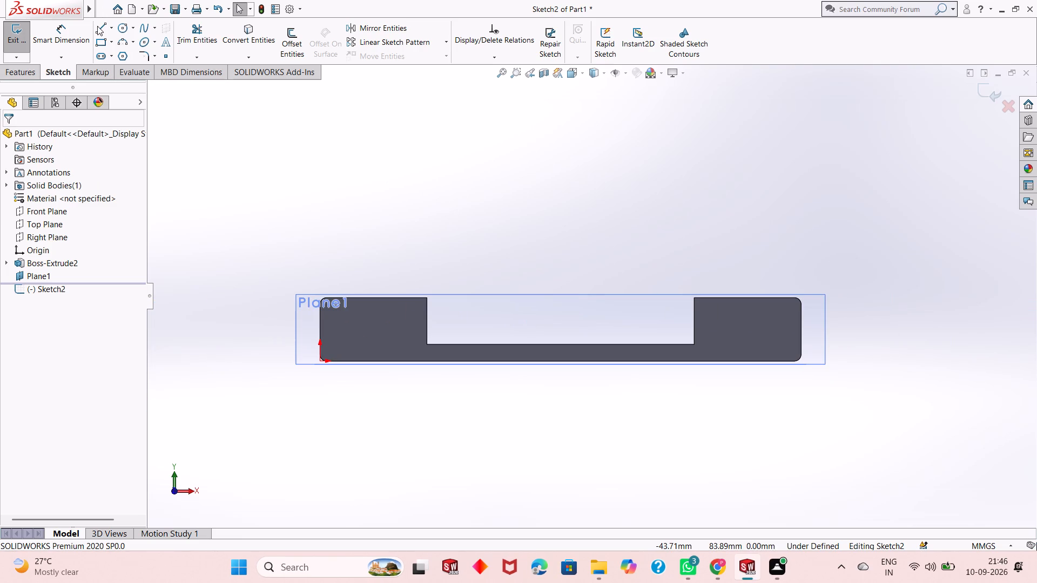
Sketch two connected lines from the projected outer top corner of the block at the origin: 5 mm horizontally inward, then 5 mm vertically upward.
{"action": "left_click", "coordinate": [97, 26]}
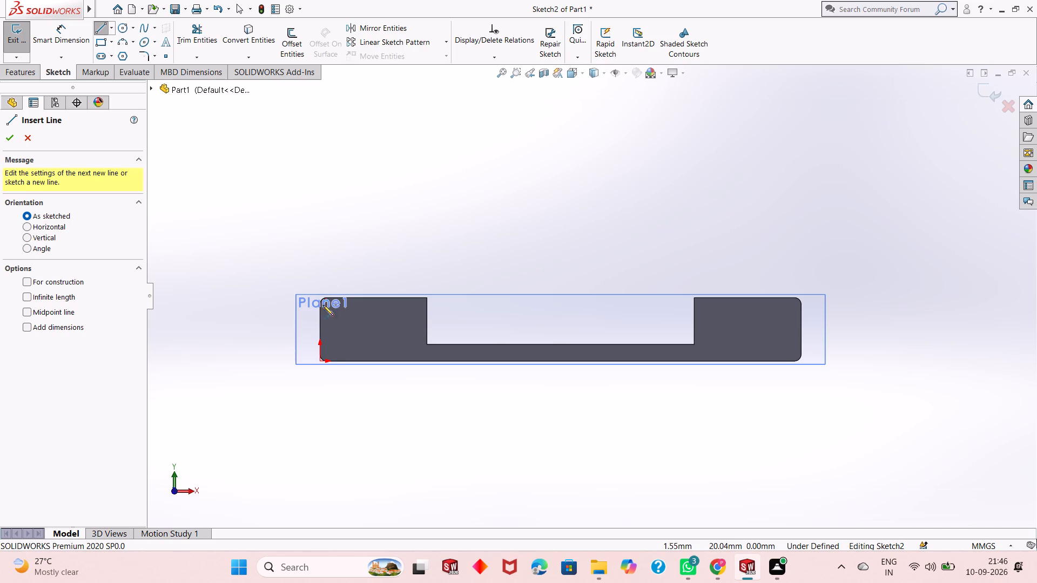
{"action": "scroll", "coordinate": [338, 289], "scroll_direction": "down", "scroll_amount": 1}
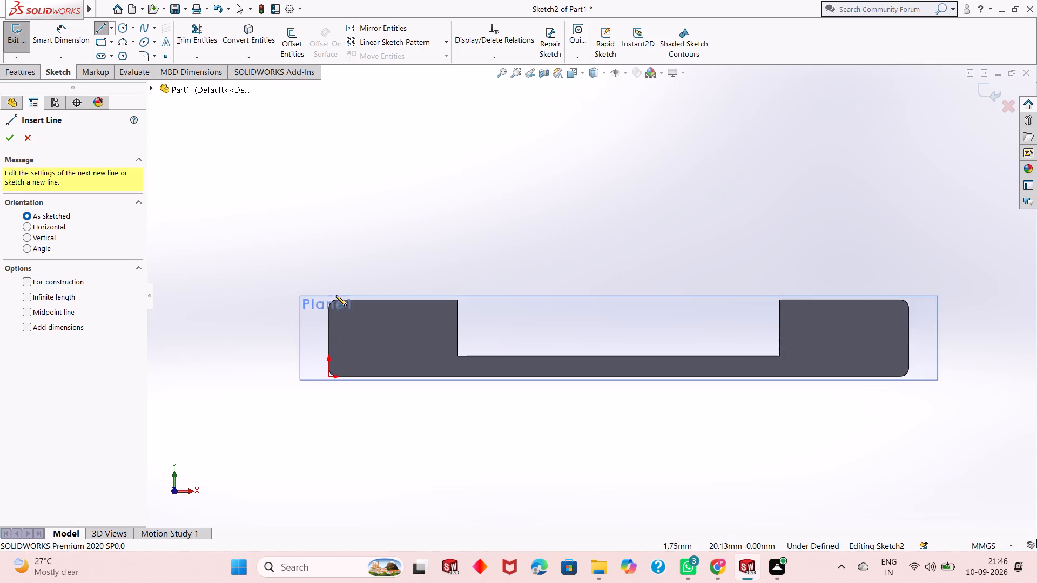
{"action": "scroll", "coordinate": [342, 308], "scroll_direction": "down", "scroll_amount": 4}
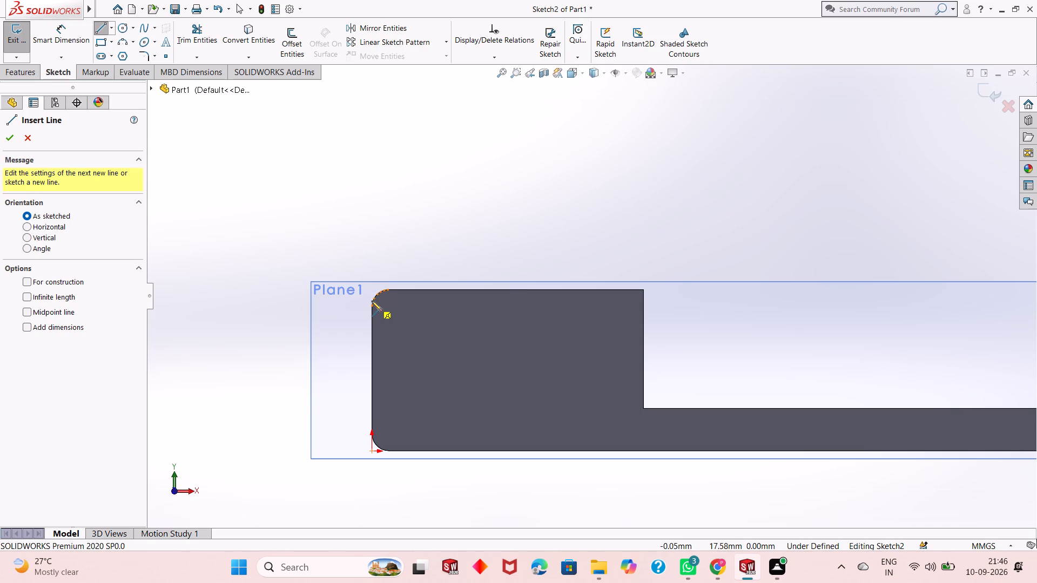
{"action": "left_click", "coordinate": [372, 287]}
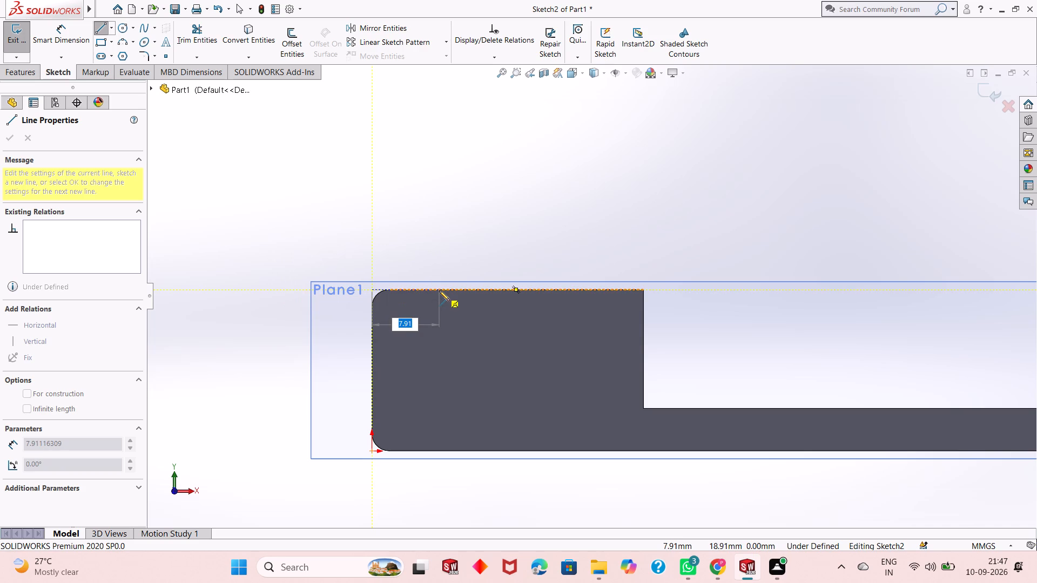
{"action": "key", "text": "5"}
{"action": "key", "text": "Return"}
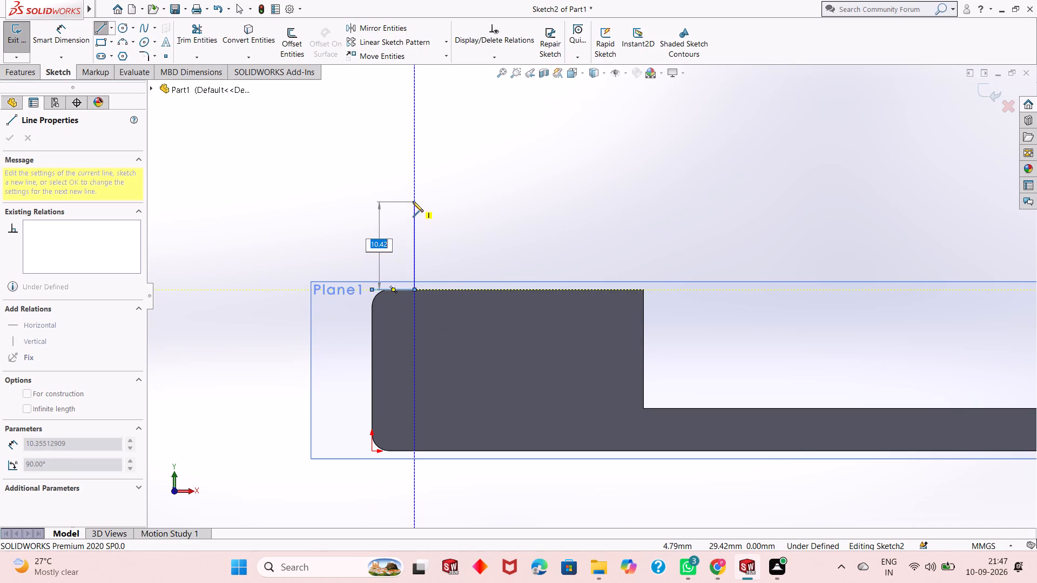
{"action": "scroll", "coordinate": [413, 201], "scroll_direction": "up", "scroll_amount": 1}
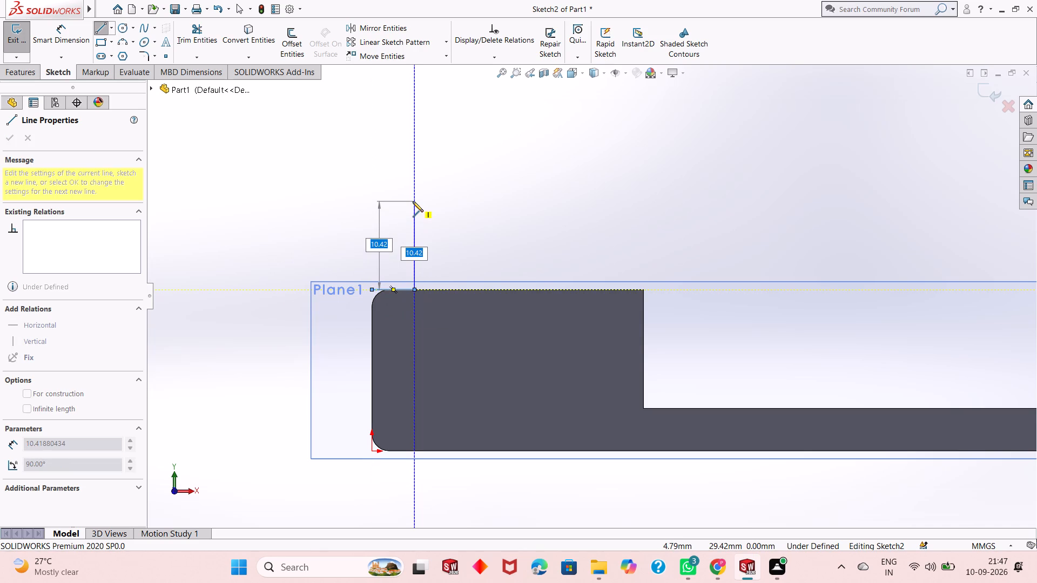
{"action": "scroll", "coordinate": [413, 201], "scroll_direction": "down", "scroll_amount": 1}
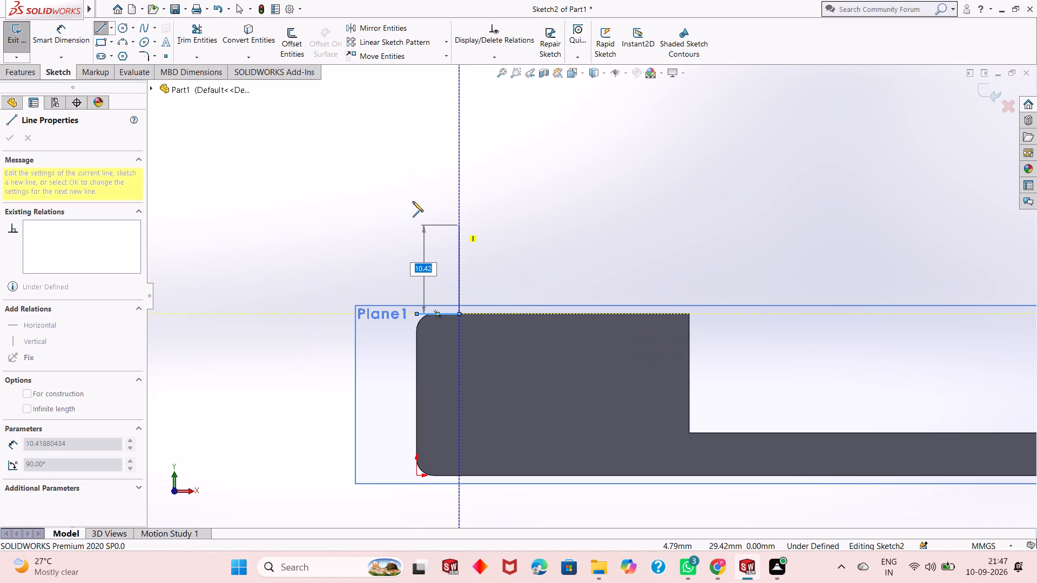
{"action": "key", "text": "5"}
{"action": "key", "text": "Return"}
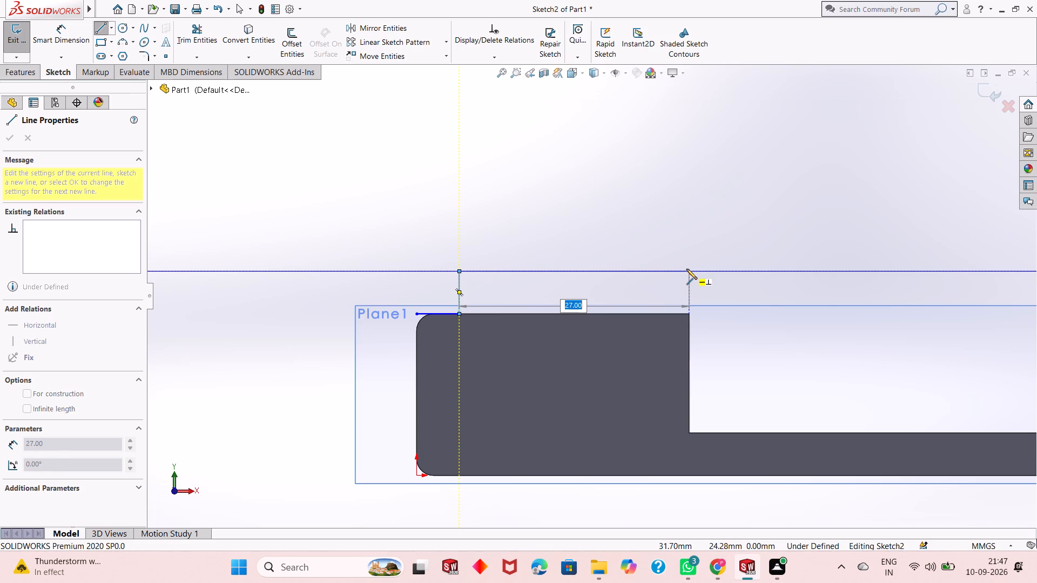
{"action": "key", "text": "Escape"}
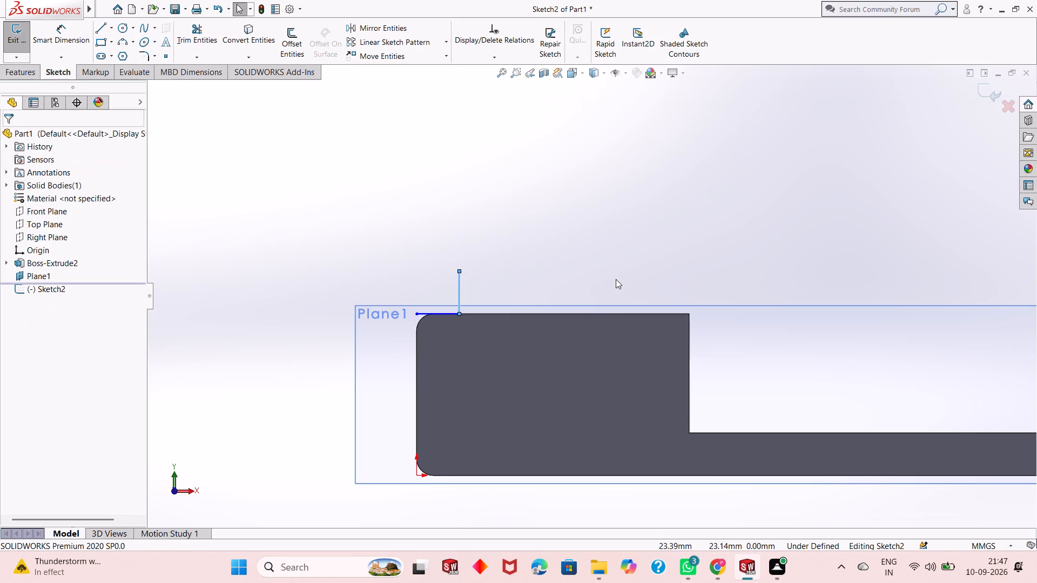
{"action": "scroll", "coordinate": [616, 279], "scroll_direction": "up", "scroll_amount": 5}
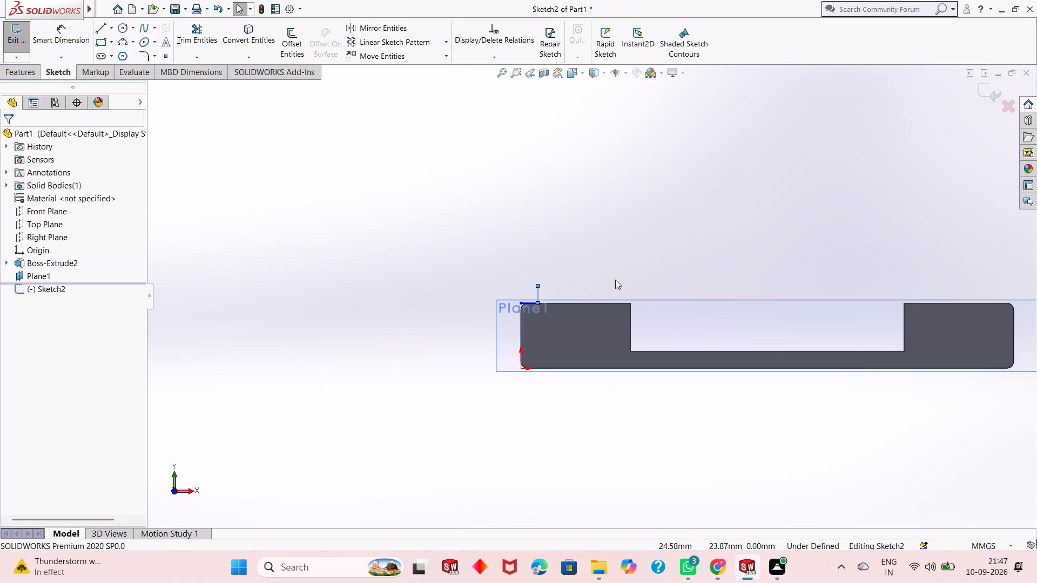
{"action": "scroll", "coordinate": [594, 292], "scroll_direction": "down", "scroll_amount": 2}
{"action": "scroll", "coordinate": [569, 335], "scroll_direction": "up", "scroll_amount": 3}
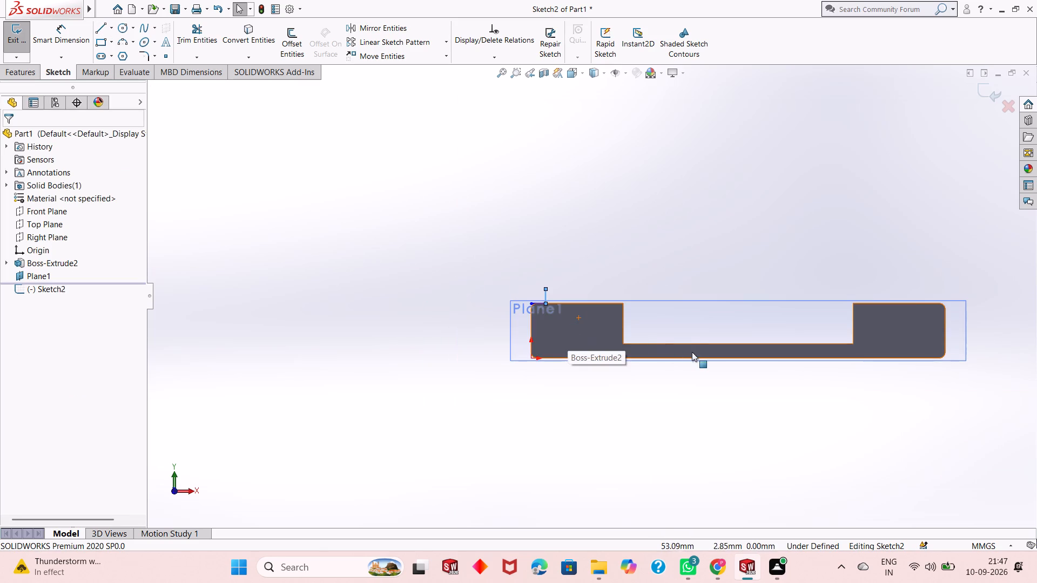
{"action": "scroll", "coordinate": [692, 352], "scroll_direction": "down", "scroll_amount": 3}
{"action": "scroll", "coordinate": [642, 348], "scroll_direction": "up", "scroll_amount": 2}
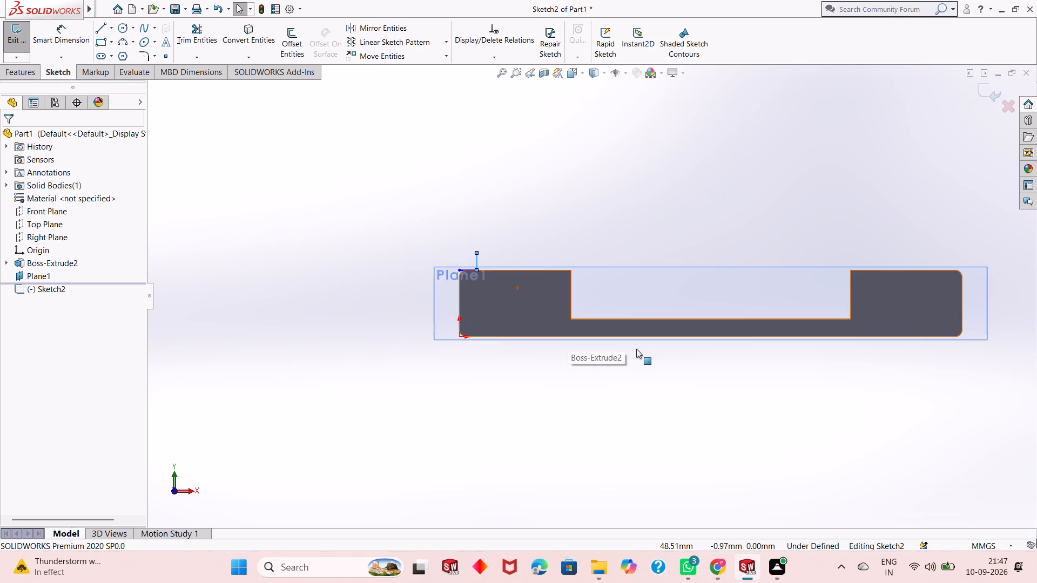
Examine the U-shaped part, the offset plane and the two new sketch lines from an angled view.
{"action": "scroll", "coordinate": [636, 349], "scroll_direction": "up", "scroll_amount": 3}
{"action": "middle_click_drag", "start_coordinate": [654, 369], "coordinate": [646, 371]}
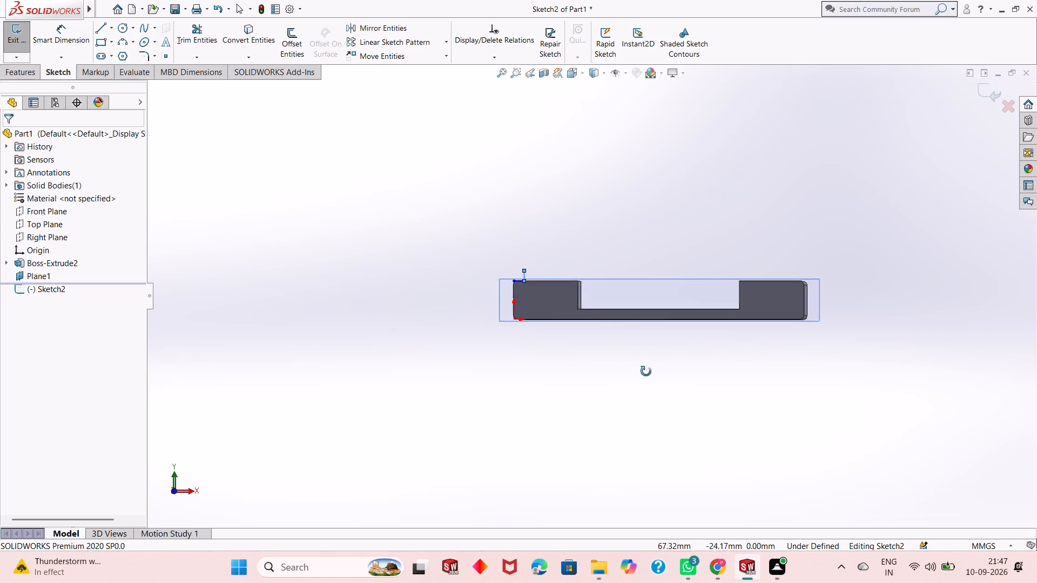
{"action": "middle_click_drag", "start_coordinate": [646, 371], "coordinate": [597, 416]}
{"action": "scroll", "coordinate": [605, 240], "scroll_direction": "down", "scroll_amount": 3}
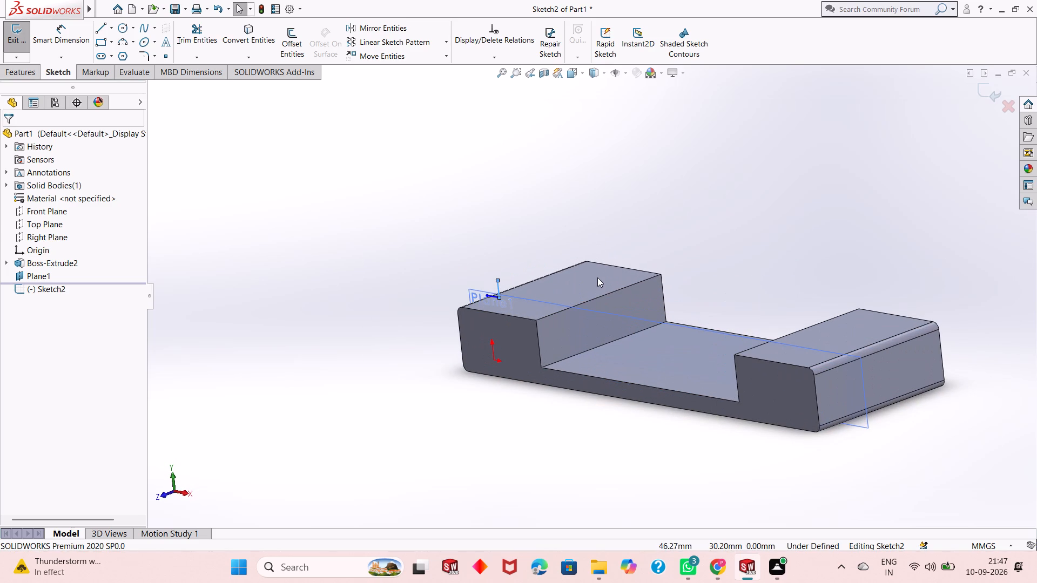
{"action": "scroll", "coordinate": [603, 302], "scroll_direction": "up", "scroll_amount": 1}
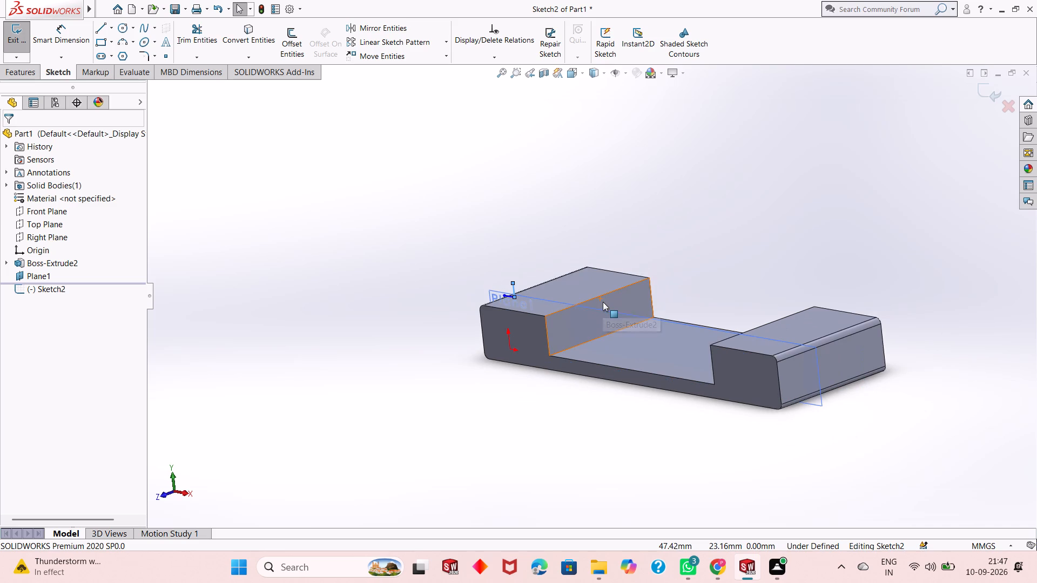
{"action": "scroll", "coordinate": [603, 302], "scroll_direction": "down", "scroll_amount": 1}
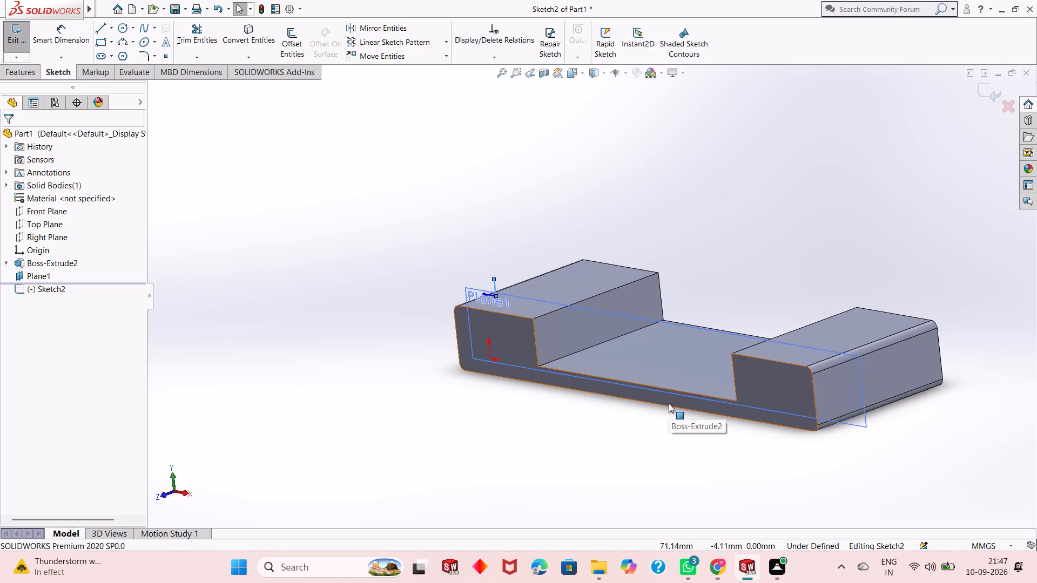
{"action": "scroll", "coordinate": [623, 390], "scroll_direction": "down", "scroll_amount": 1}
{"action": "scroll", "coordinate": [623, 389], "scroll_direction": "up", "scroll_amount": 2}
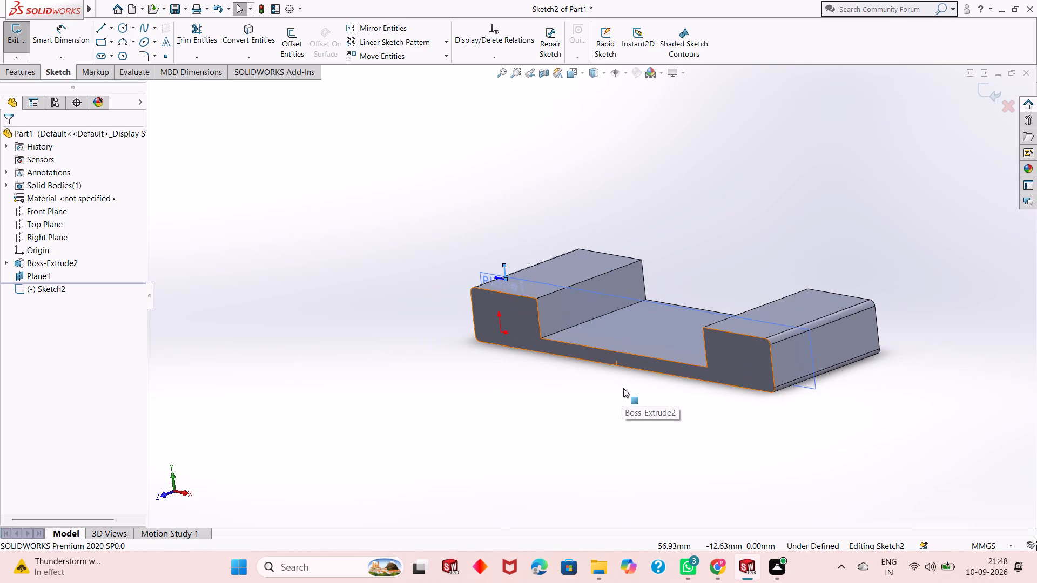
{"action": "scroll", "coordinate": [623, 388], "scroll_direction": "up", "scroll_amount": 1}
{"action": "scroll", "coordinate": [623, 388], "scroll_direction": "down", "scroll_amount": 1}
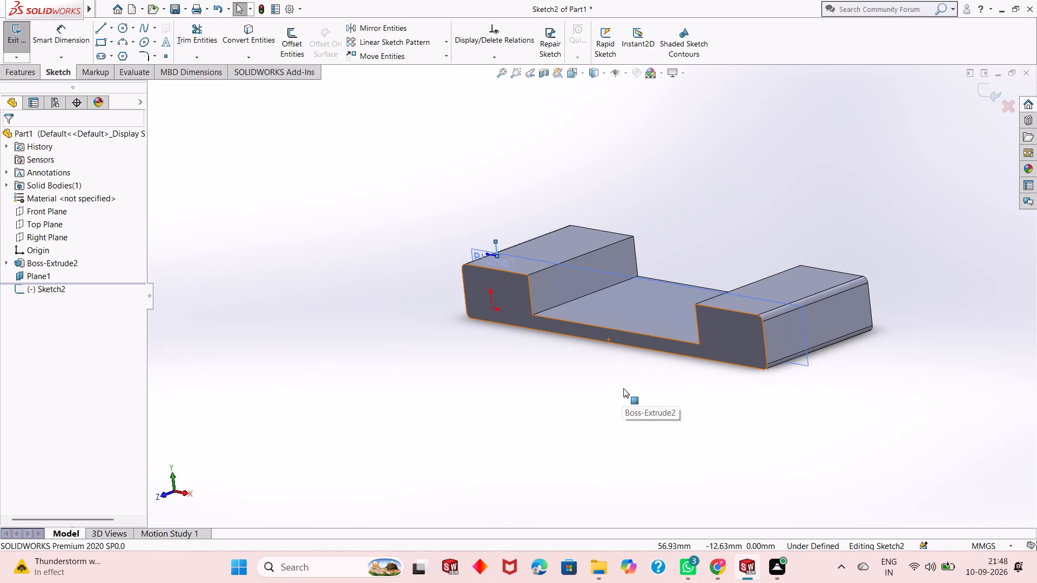
{"action": "scroll", "coordinate": [623, 388], "scroll_direction": "up", "scroll_amount": 1}
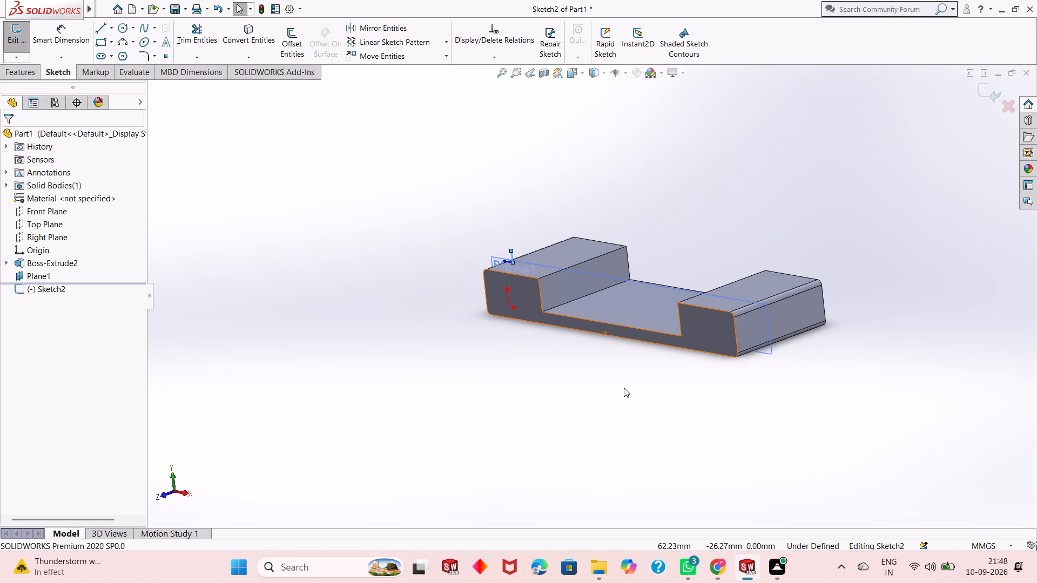
Undo the two sketch lines, the offset-plane sketch, the offset plane and the extrusion, back to the base profile sketch.
{"action": "key", "text": "ctrl+z"}
{"action": "key", "text": "ctrl+z"}
{"action": "key", "text": "ctrl+z"}
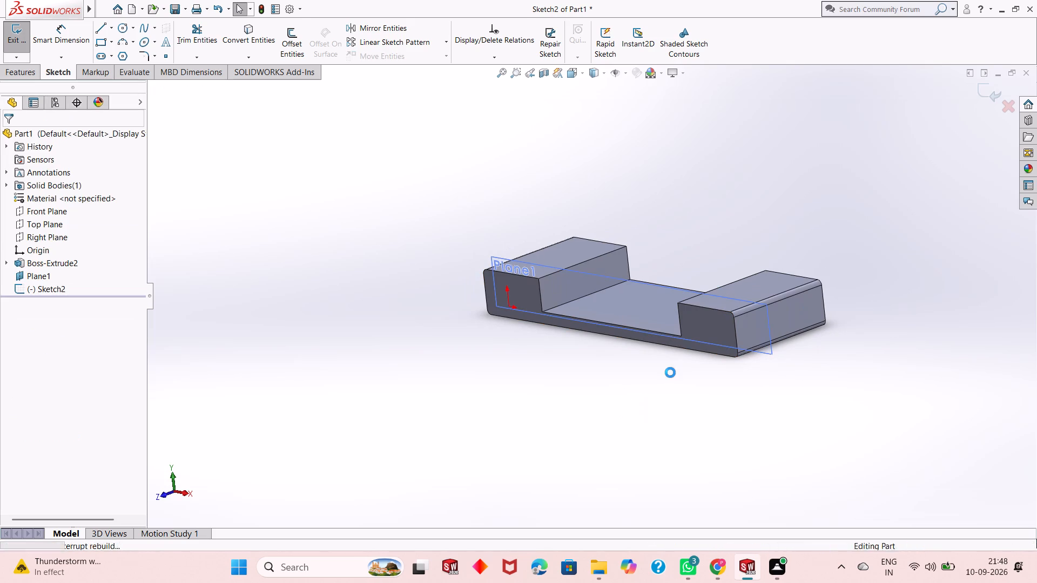
{"action": "key", "text": "ctrl+z"}
{"action": "key", "text": "ctrl+z"}
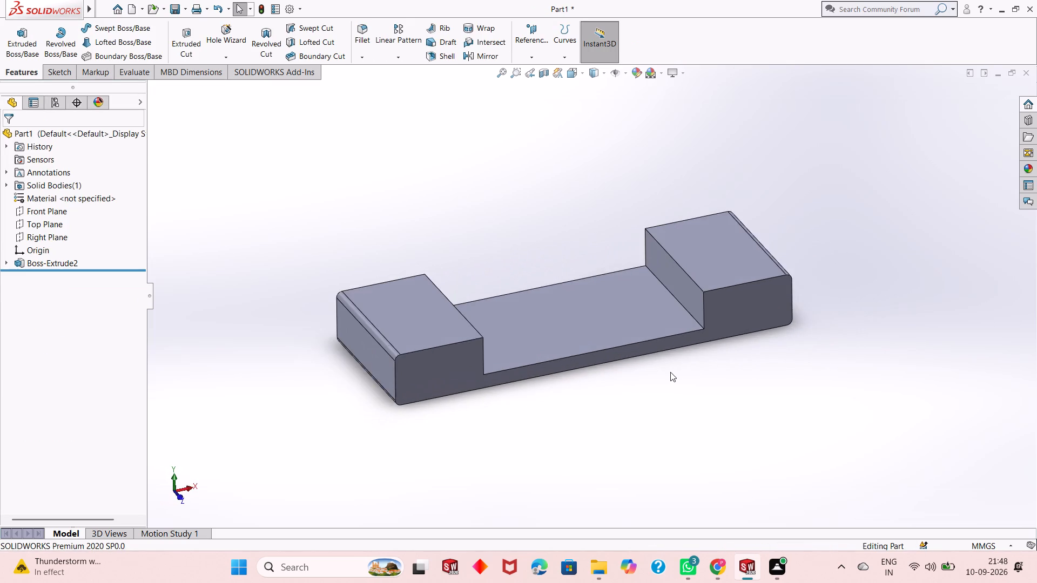
{"action": "key", "text": "ctrl+z"}
Set the width of both raised blocks in the base profile sketch to 29 mm.
{"action": "scroll", "coordinate": [425, 331], "scroll_direction": "down", "scroll_amount": 2}
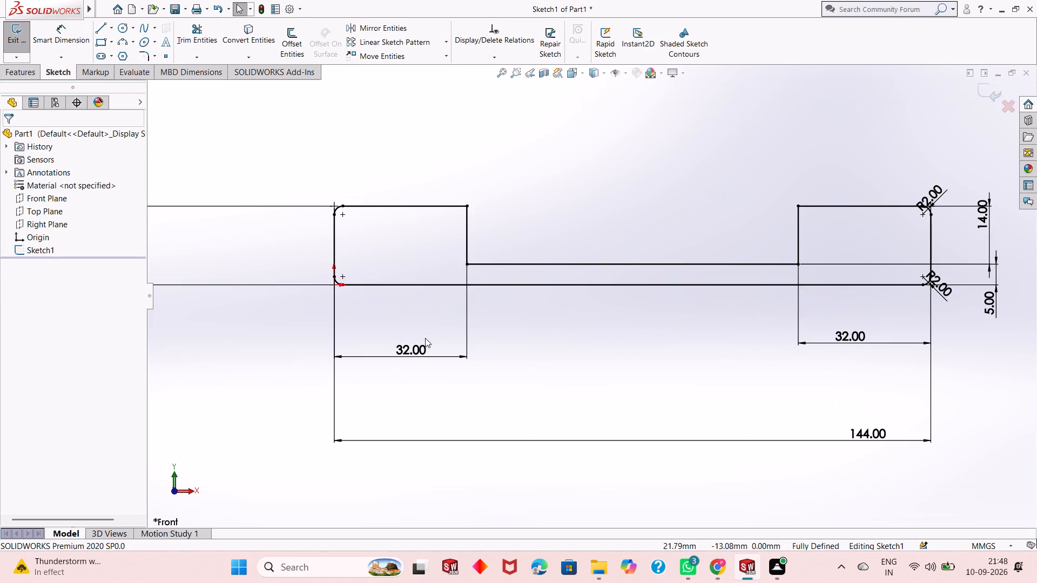
{"action": "scroll", "coordinate": [425, 338], "scroll_direction": "down", "scroll_amount": 1}
{"action": "double_click", "coordinate": [421, 352]}
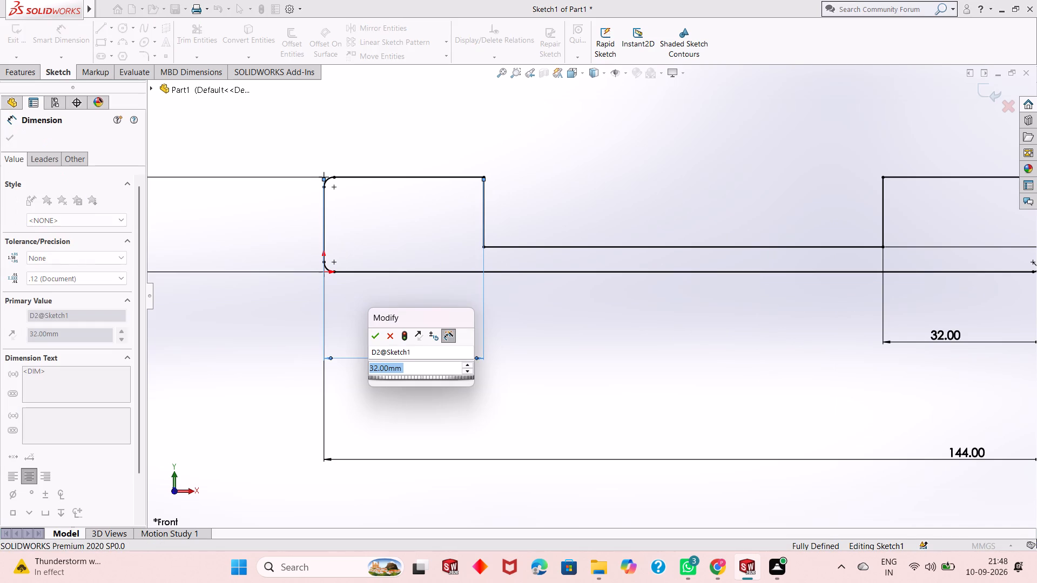
{"action": "type", "text": "29"}
{"action": "key", "text": "Return"}
{"action": "scroll", "coordinate": [635, 290], "scroll_direction": "down", "scroll_amount": 1}
{"action": "scroll", "coordinate": [620, 290], "scroll_direction": "up", "scroll_amount": 1}
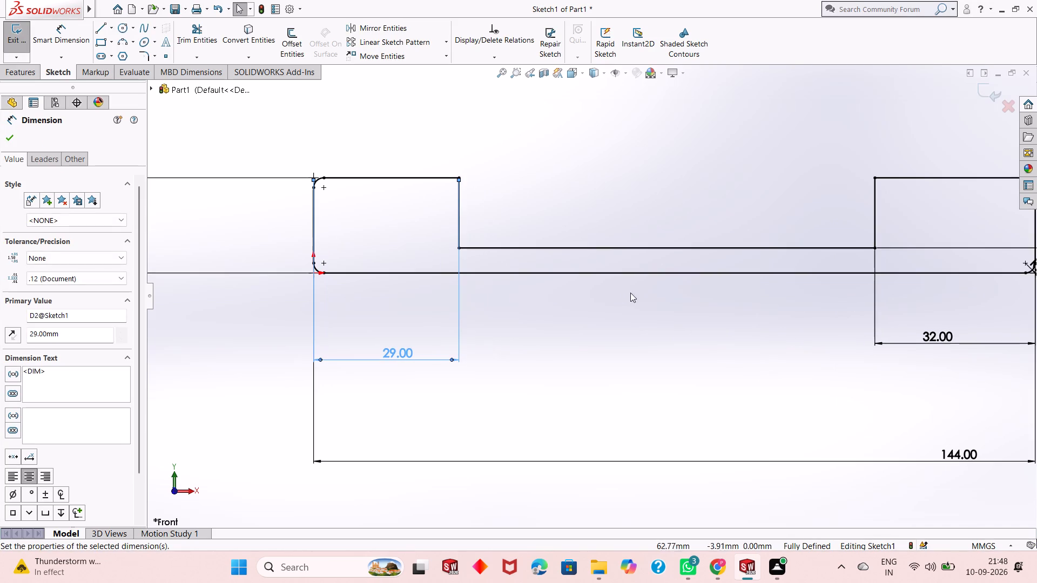
{"action": "scroll", "coordinate": [641, 303], "scroll_direction": "up", "scroll_amount": 2}
{"action": "scroll", "coordinate": [815, 327], "scroll_direction": "down", "scroll_amount": 1}
{"action": "double_click", "coordinate": [823, 324]}
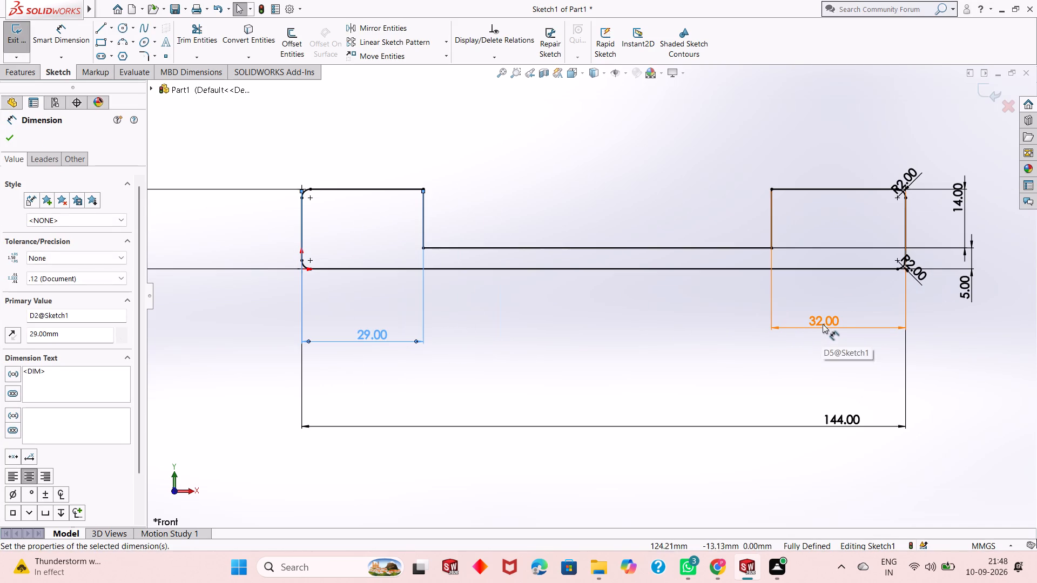
{"action": "type", "text": "29"}
{"action": "key", "text": "Return"}
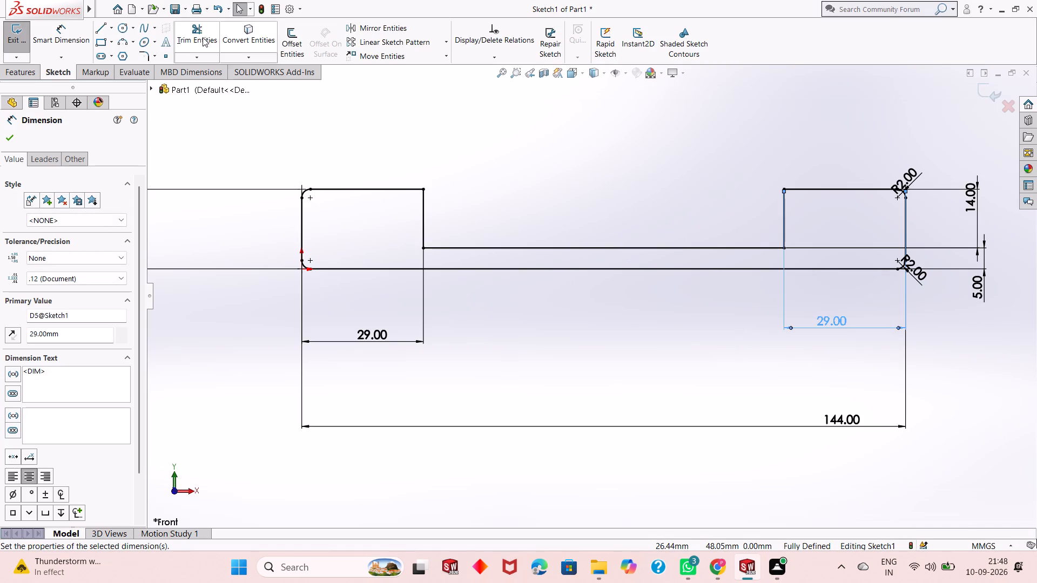
Check the length of the recess's floor line between the two blocks with Smart Dimension.
{"action": "left_click", "coordinate": [50, 36]}
{"action": "left_click", "coordinate": [592, 250]}
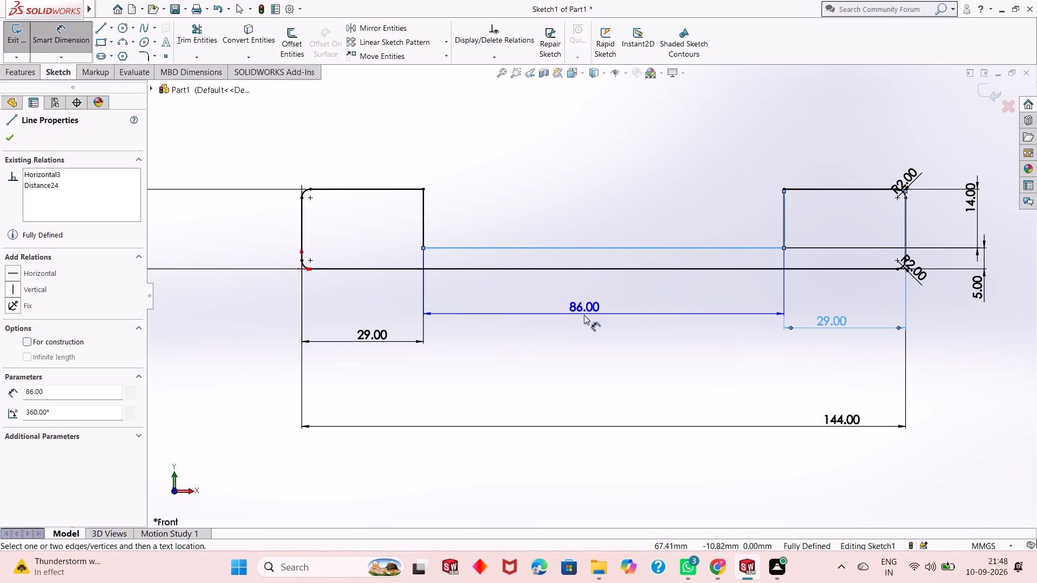
{"action": "key", "text": "Escape"}
Extrude the profile as a Blind boss 50 mm deep with the direction reversed.
{"action": "scroll", "coordinate": [575, 329], "scroll_direction": "up", "scroll_amount": 3}
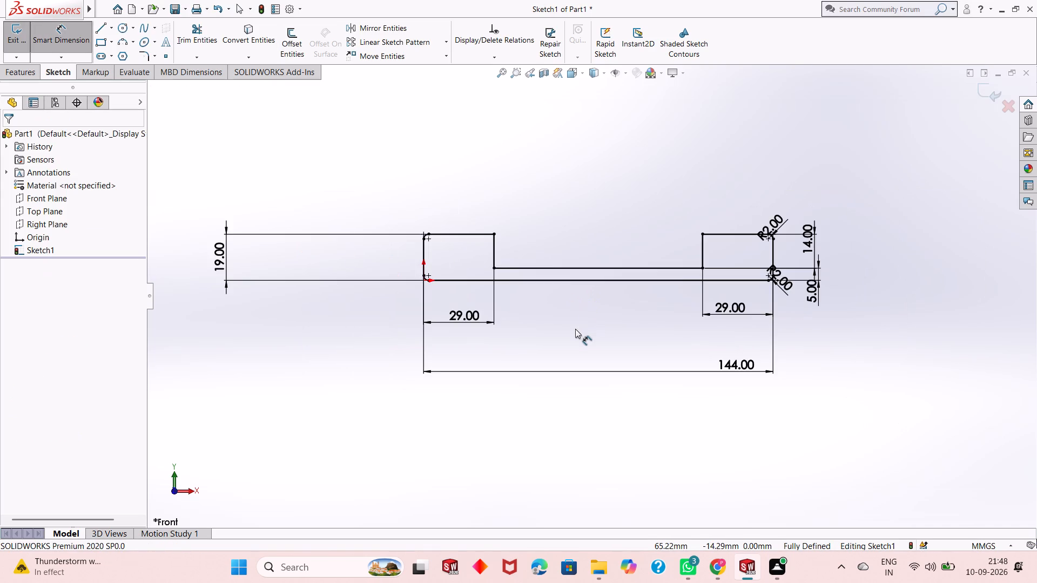
{"action": "left_click", "coordinate": [18, 70]}
{"action": "left_click", "coordinate": [18, 48]}
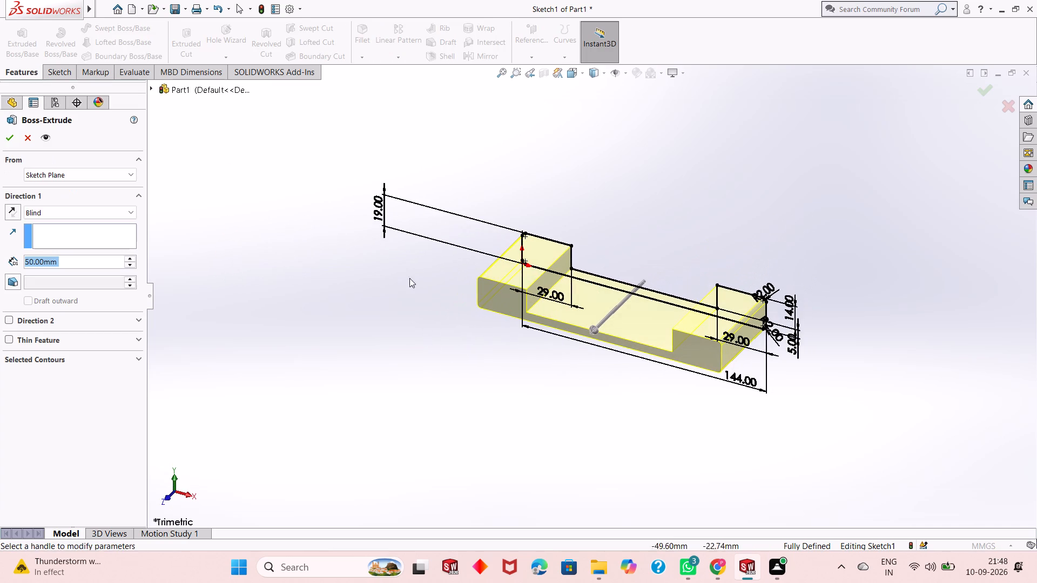
{"action": "left_click", "coordinate": [5, 210]}
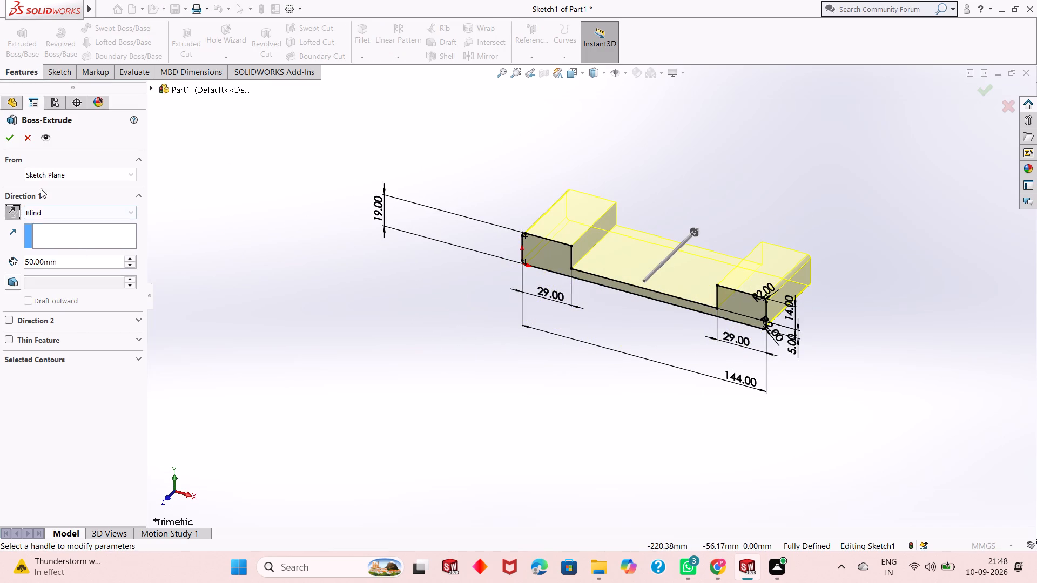
{"action": "left_click", "coordinate": [12, 139]}
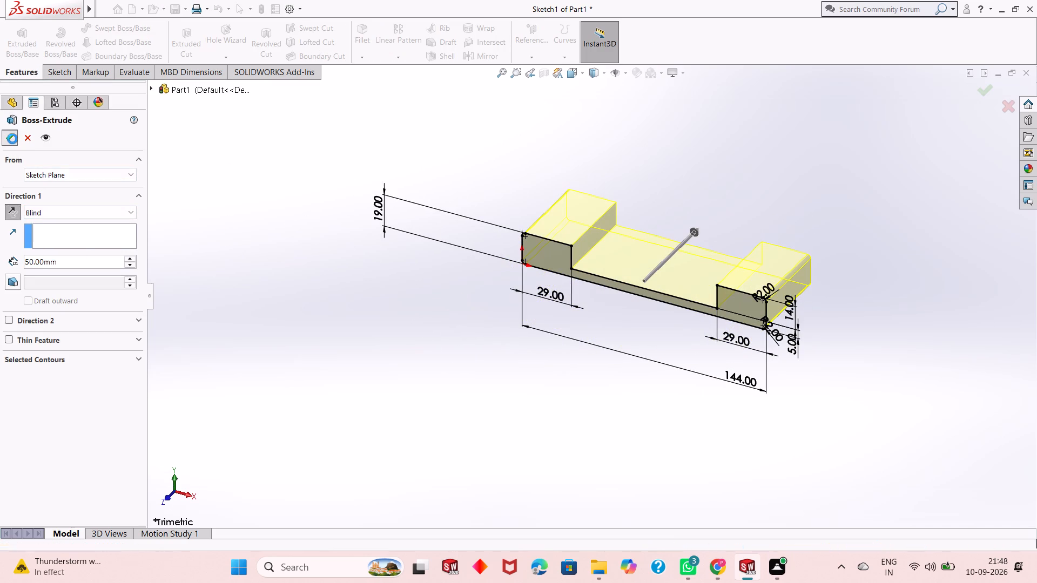
{"action": "key", "text": "Escape"}
Examine the extruded part from an angled view, including both raised blocks and the recess.
{"action": "middle_click_drag", "start_coordinate": [744, 367], "coordinate": [744, 361]}
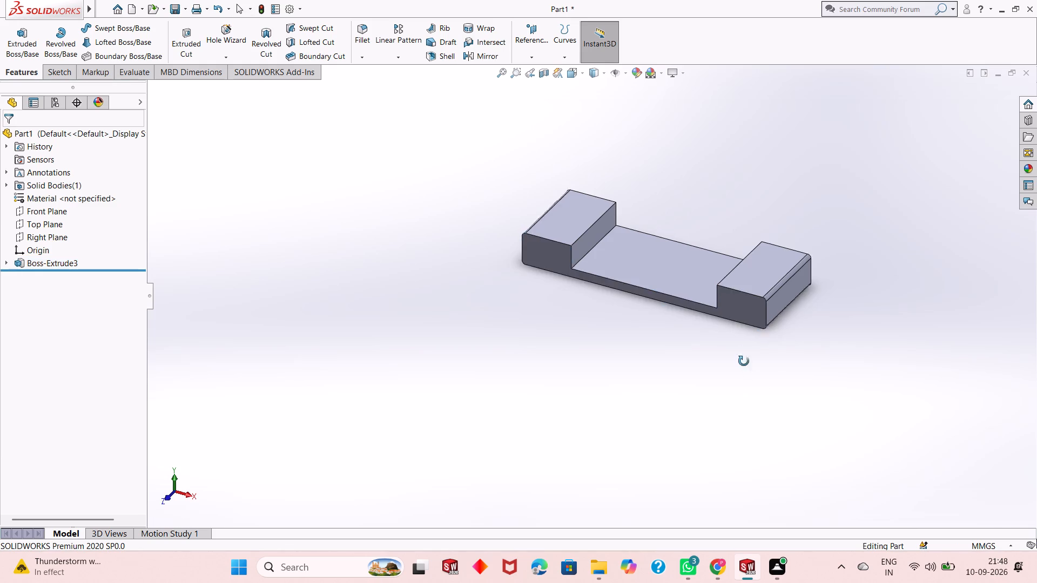
{"action": "middle_click_drag", "start_coordinate": [744, 361], "coordinate": [770, 364]}
{"action": "scroll", "coordinate": [739, 303], "scroll_direction": "up", "scroll_amount": 1}
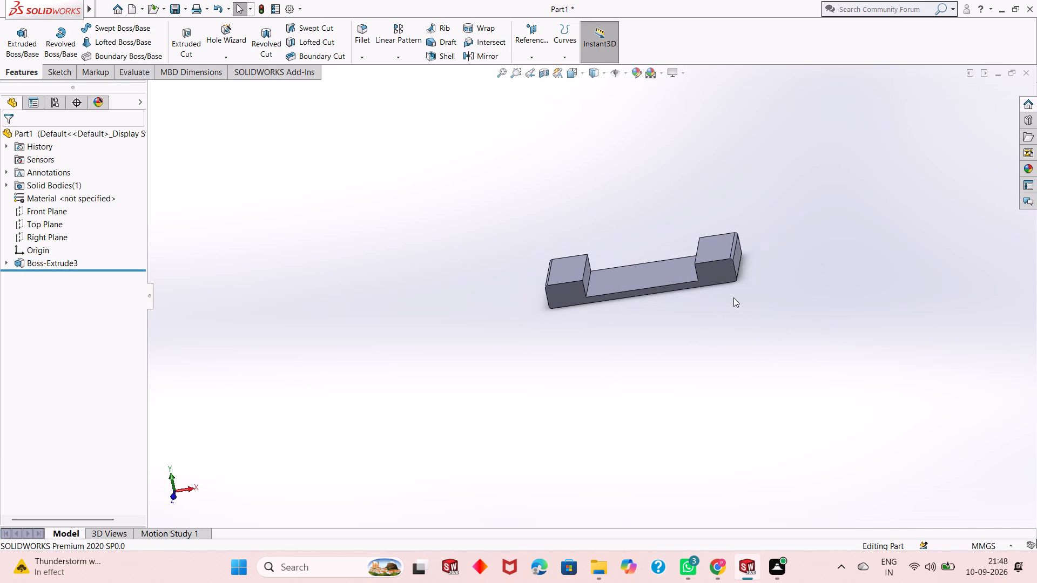
{"action": "scroll", "coordinate": [733, 297], "scroll_direction": "up", "scroll_amount": 1}
{"action": "scroll", "coordinate": [722, 284], "scroll_direction": "down", "scroll_amount": 3}
{"action": "scroll", "coordinate": [544, 280], "scroll_direction": "down", "scroll_amount": 2}
{"action": "scroll", "coordinate": [543, 280], "scroll_direction": "up", "scroll_amount": 2}
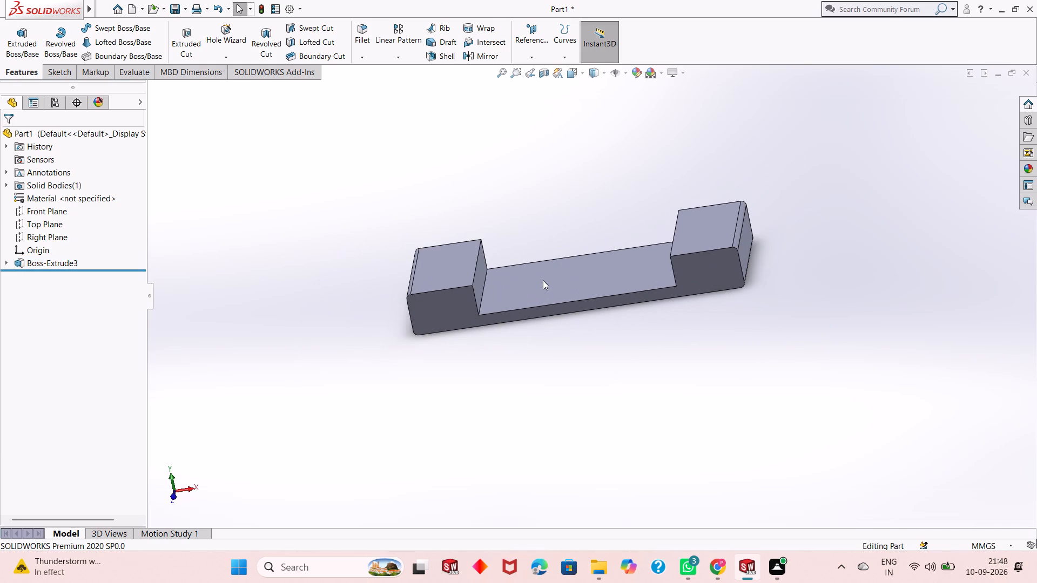
{"action": "scroll", "coordinate": [543, 280], "scroll_direction": "up", "scroll_amount": 1}
{"action": "scroll", "coordinate": [536, 286], "scroll_direction": "down", "scroll_amount": 2}
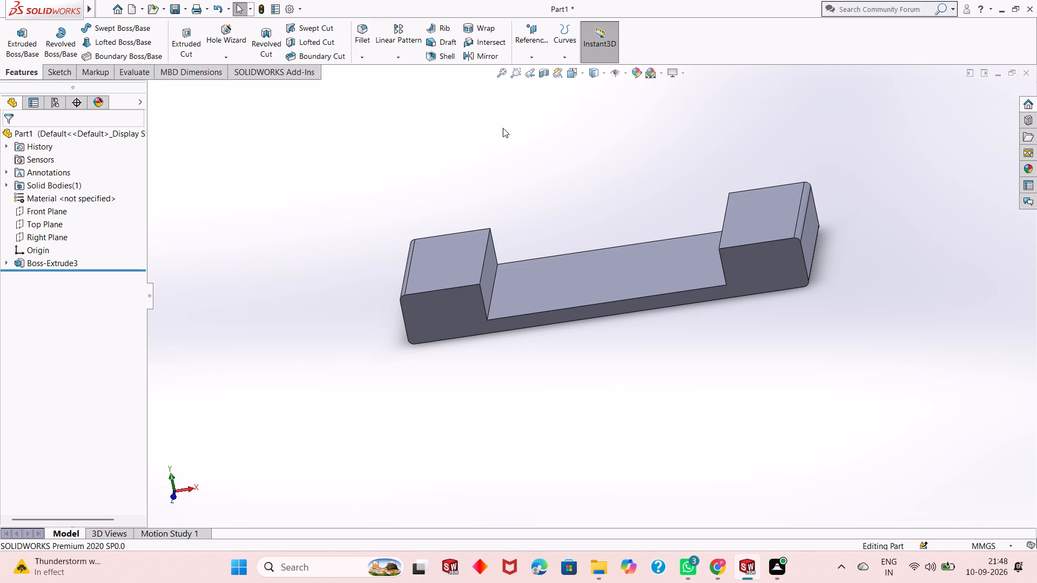
Create a reference plane 12 mm from the Front Plane with the offset flipped into the part.
{"action": "left_click", "coordinate": [539, 49]}
{"action": "left_click", "coordinate": [538, 72]}
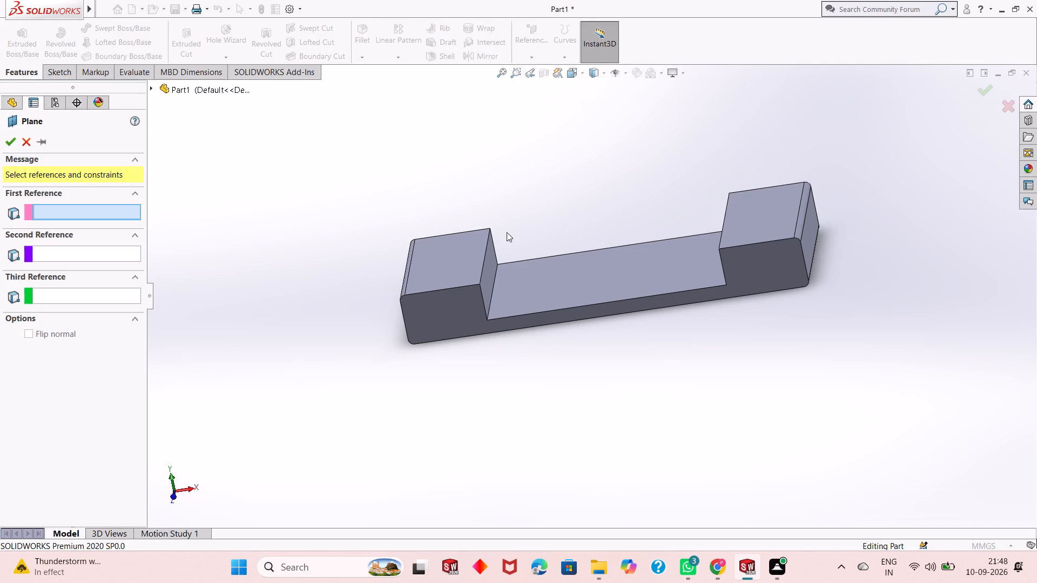
{"action": "left_click", "coordinate": [175, 89]}
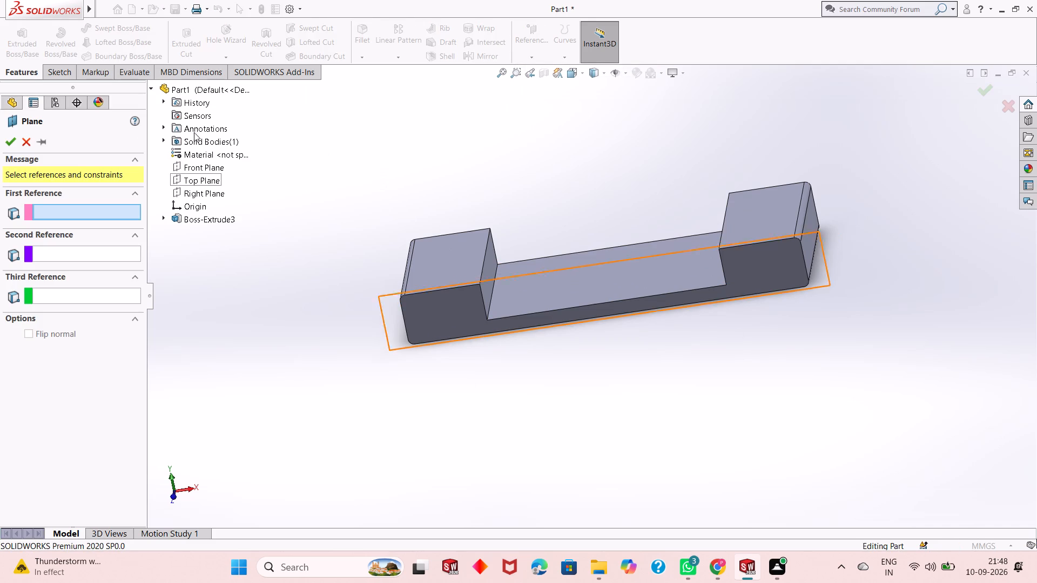
{"action": "left_click", "coordinate": [213, 166]}
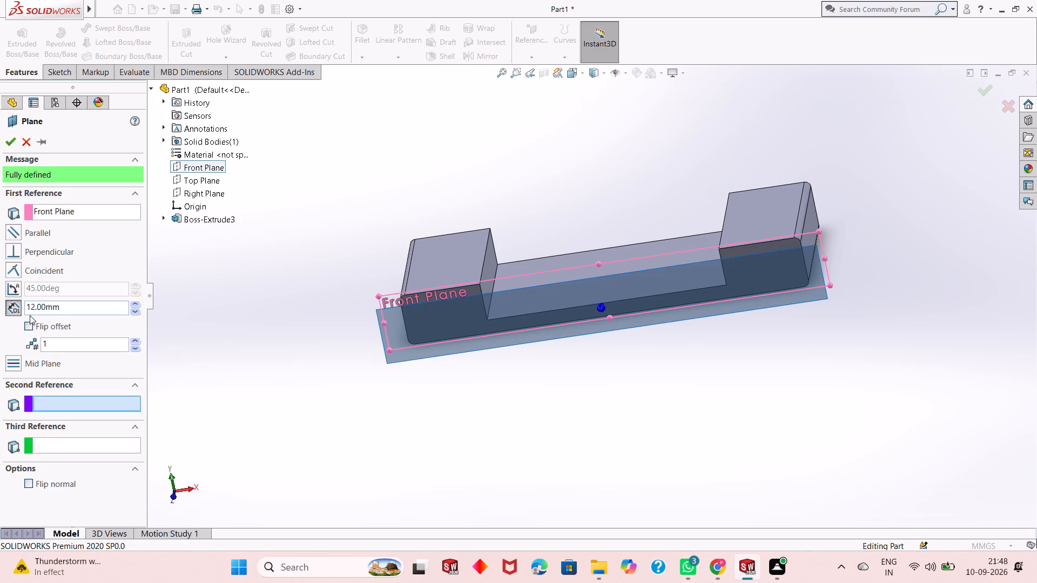
{"action": "left_click", "coordinate": [33, 327]}
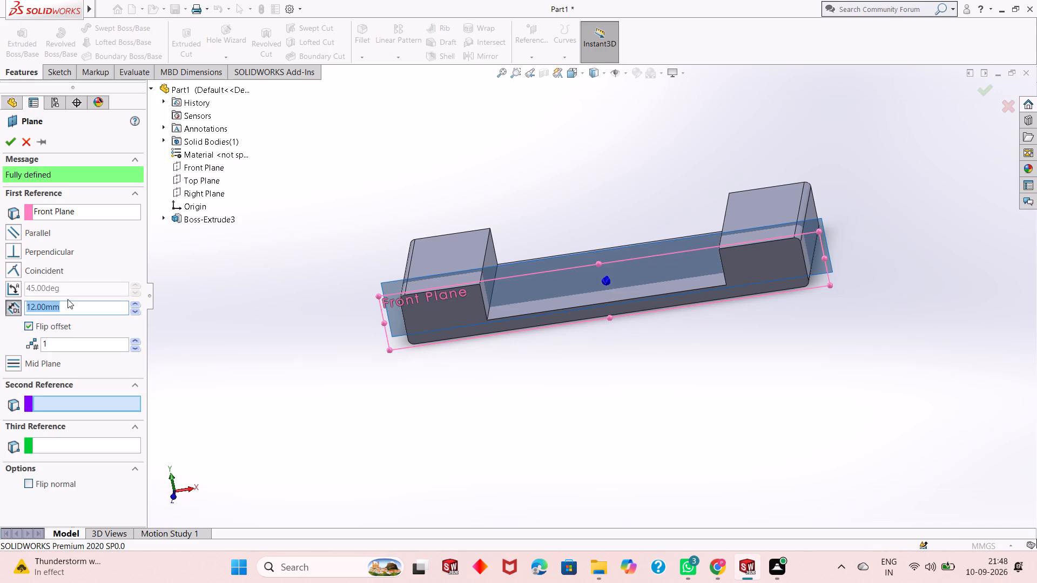
{"action": "left_click", "coordinate": [9, 145]}
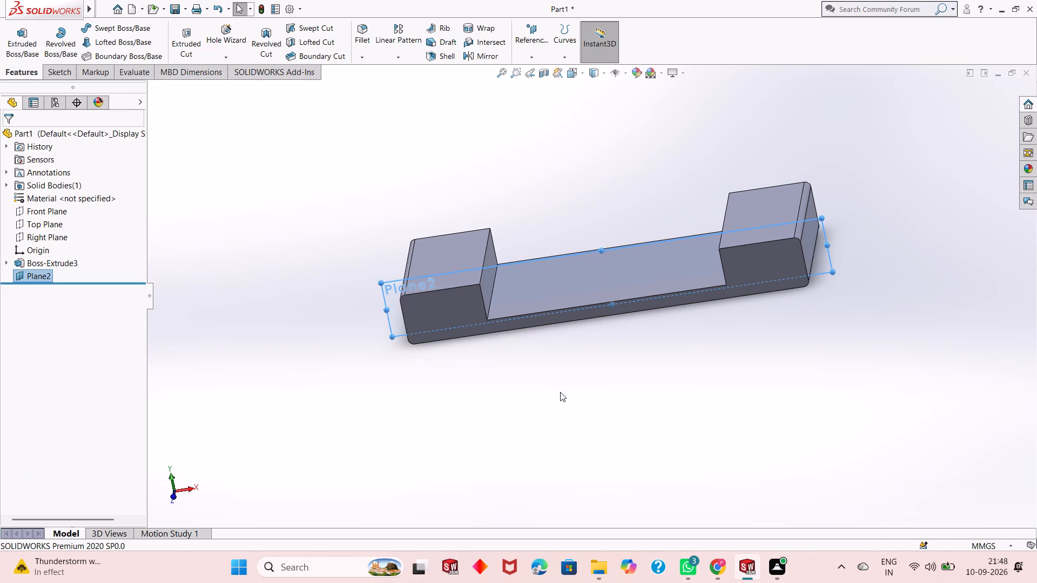
Start a new sketch on the offset plane and view it face-on.
{"action": "middle_click_drag", "start_coordinate": [558, 361], "coordinate": [566, 327]}
{"action": "left_click", "coordinate": [583, 247]}
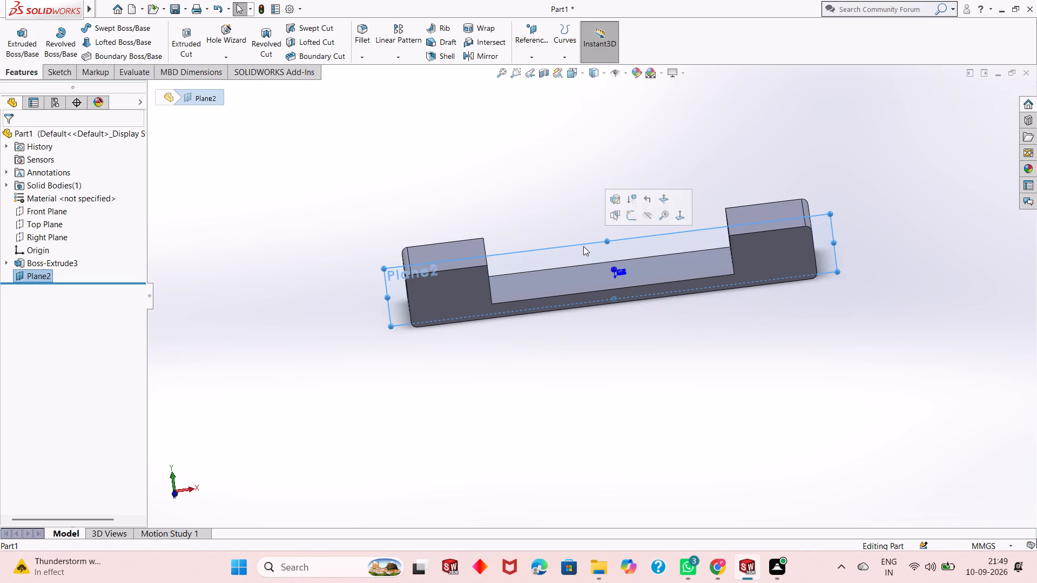
{"action": "left_click", "coordinate": [630, 213]}
{"action": "key", "text": "ctrl+8"}
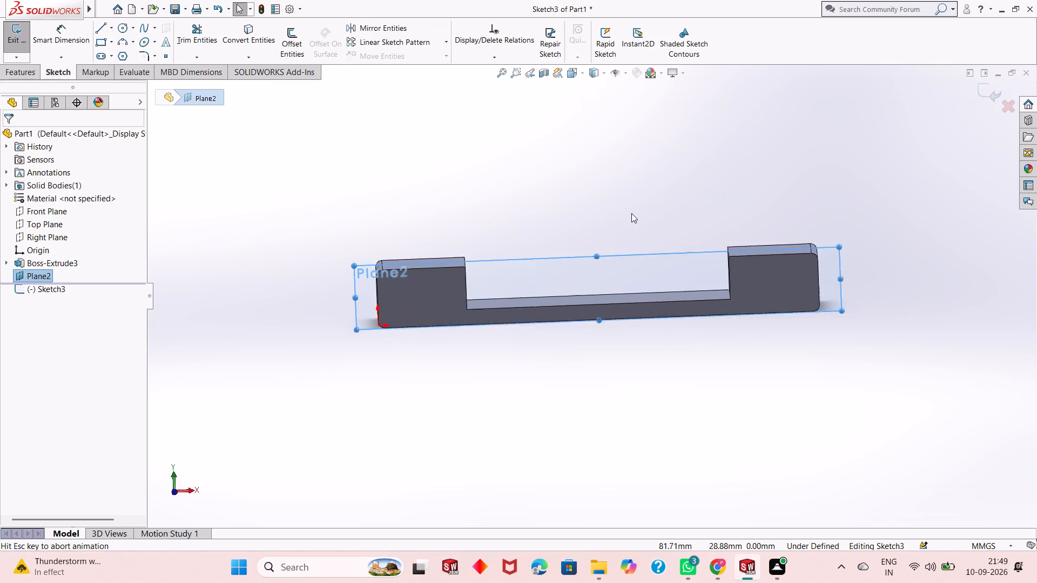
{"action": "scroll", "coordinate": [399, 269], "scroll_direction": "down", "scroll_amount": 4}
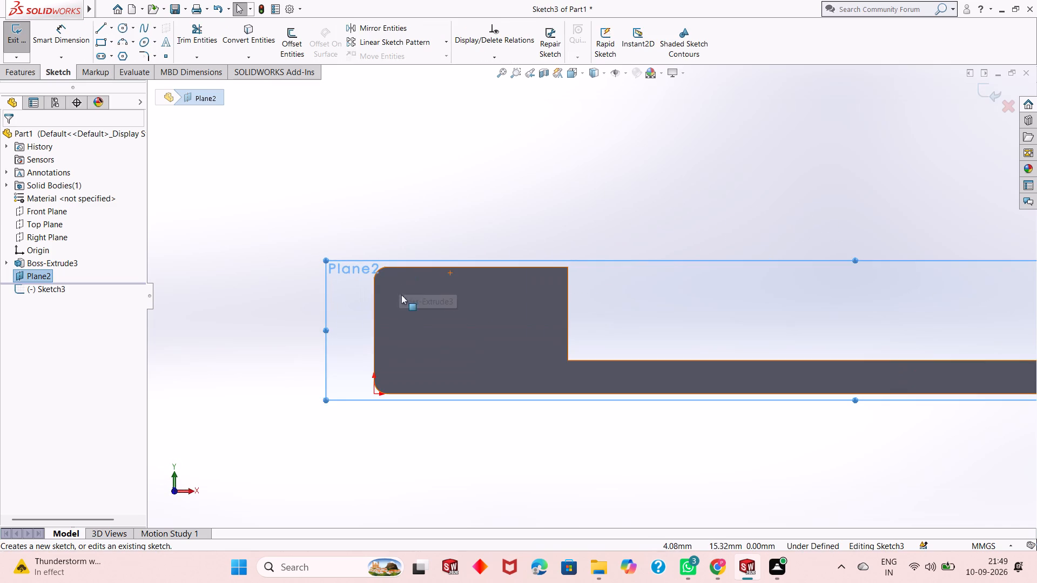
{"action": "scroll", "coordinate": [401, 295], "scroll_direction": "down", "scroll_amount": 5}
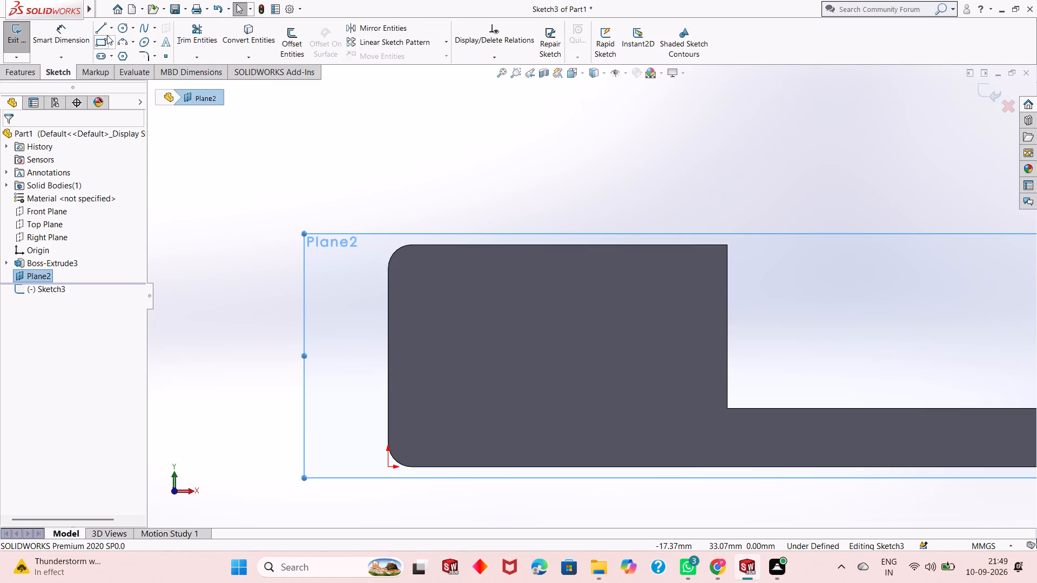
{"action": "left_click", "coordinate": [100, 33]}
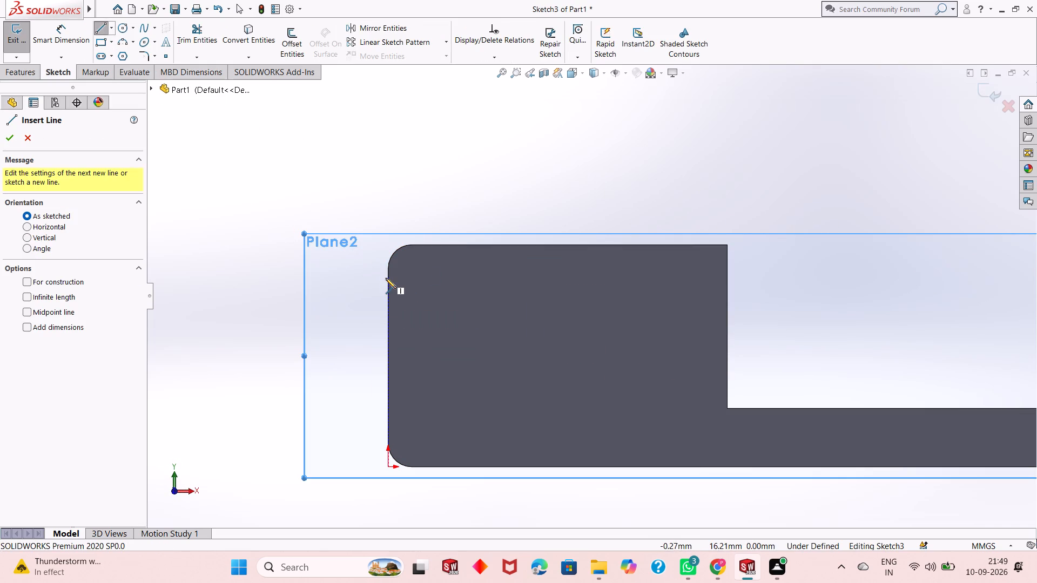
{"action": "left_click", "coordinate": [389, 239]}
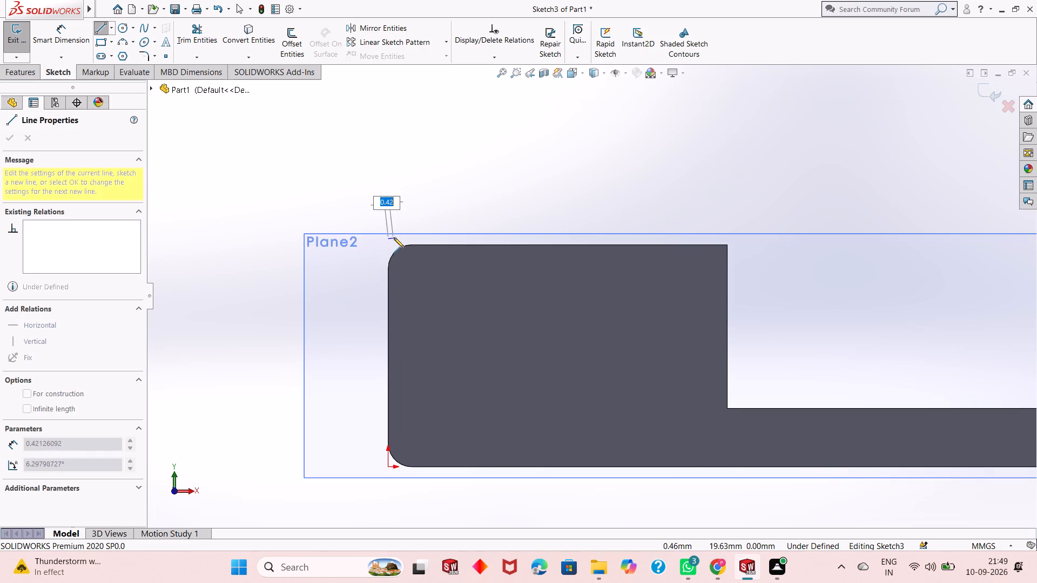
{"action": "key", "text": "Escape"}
Start a line chain at the first block's outer upper corner with a 2 mm horizontal segment inward and a 5 mm vertical segment upward.
{"action": "left_click", "coordinate": [100, 31]}
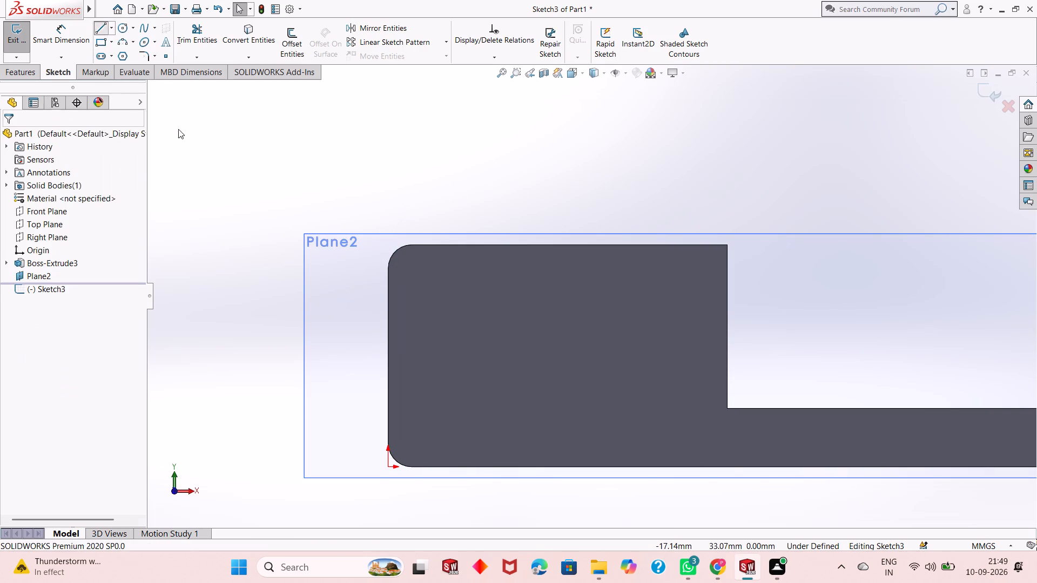
{"action": "left_click", "coordinate": [387, 245]}
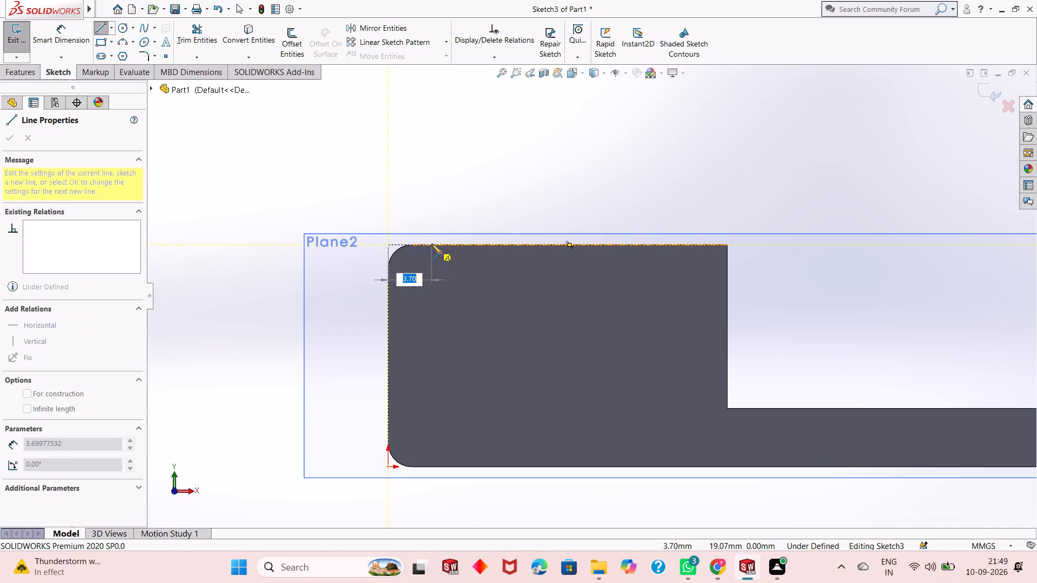
{"action": "key", "text": "2"}
{"action": "key", "text": "Return"}
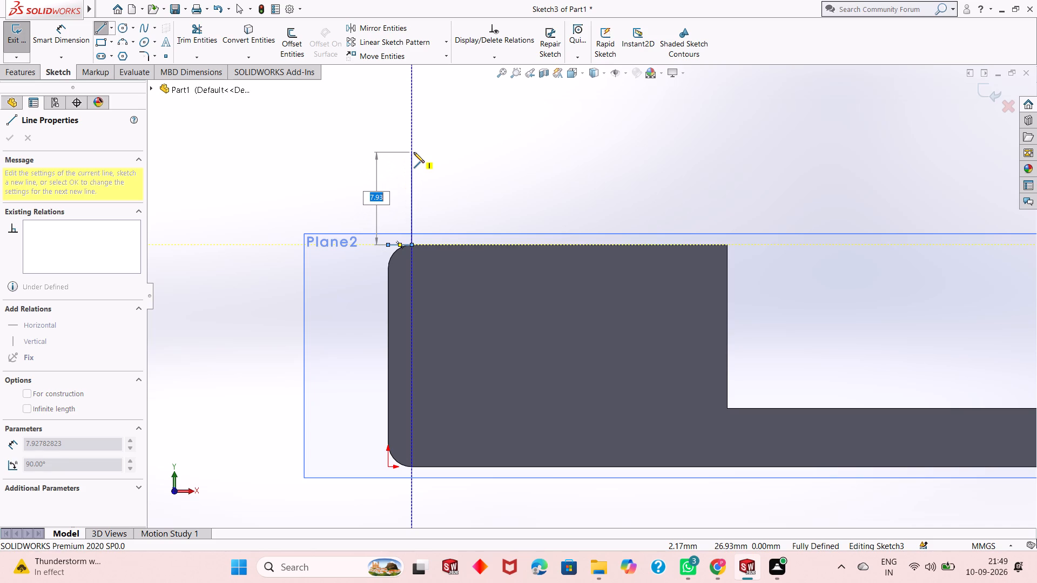
{"action": "key", "text": "5"}
{"action": "key", "text": "Return"}
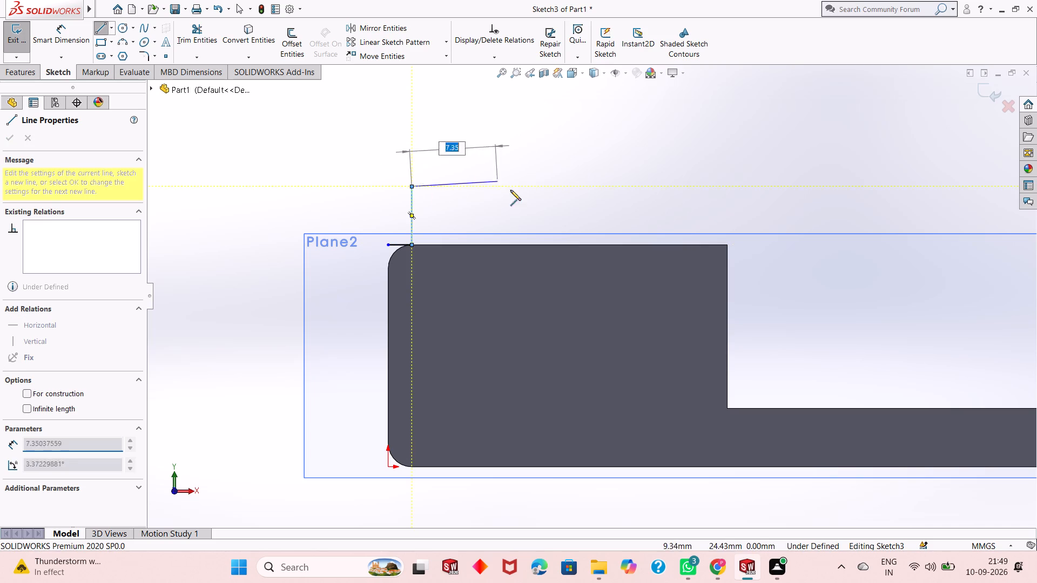
Continue the chain from the top of the 5 mm line with a 27 mm horizontal segment toward the recess.
{"action": "scroll", "coordinate": [521, 194], "scroll_direction": "up", "scroll_amount": 3}
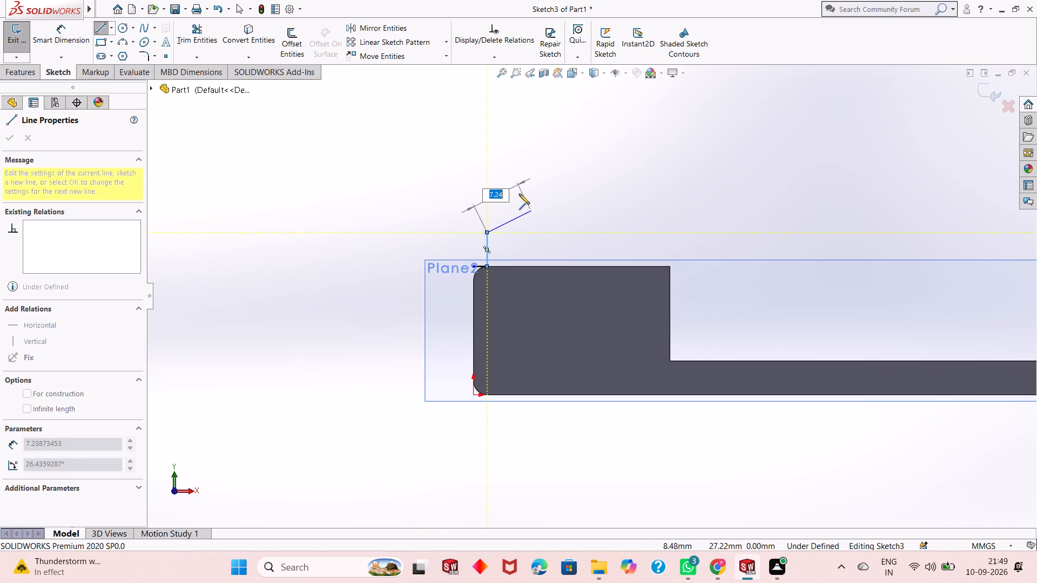
{"action": "scroll", "coordinate": [518, 194], "scroll_direction": "up", "scroll_amount": 3}
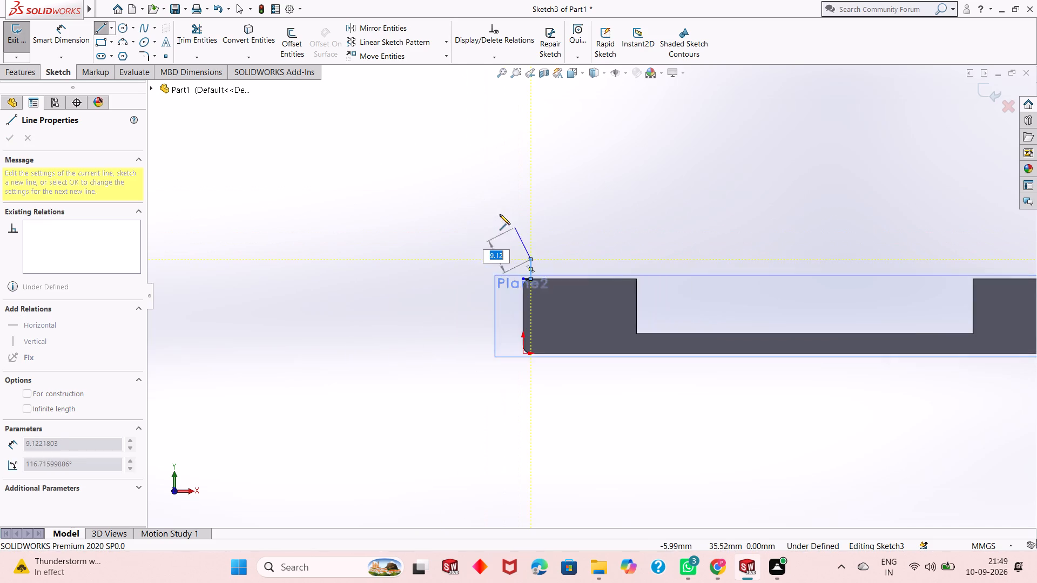
{"action": "scroll", "coordinate": [500, 215], "scroll_direction": "up", "scroll_amount": 1}
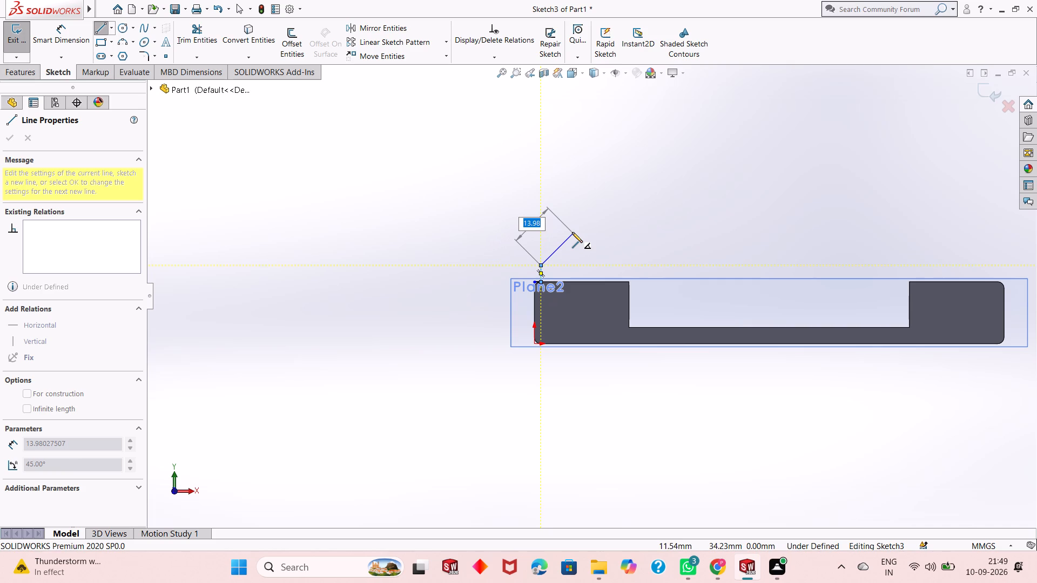
{"action": "scroll", "coordinate": [572, 232], "scroll_direction": "up", "scroll_amount": 1}
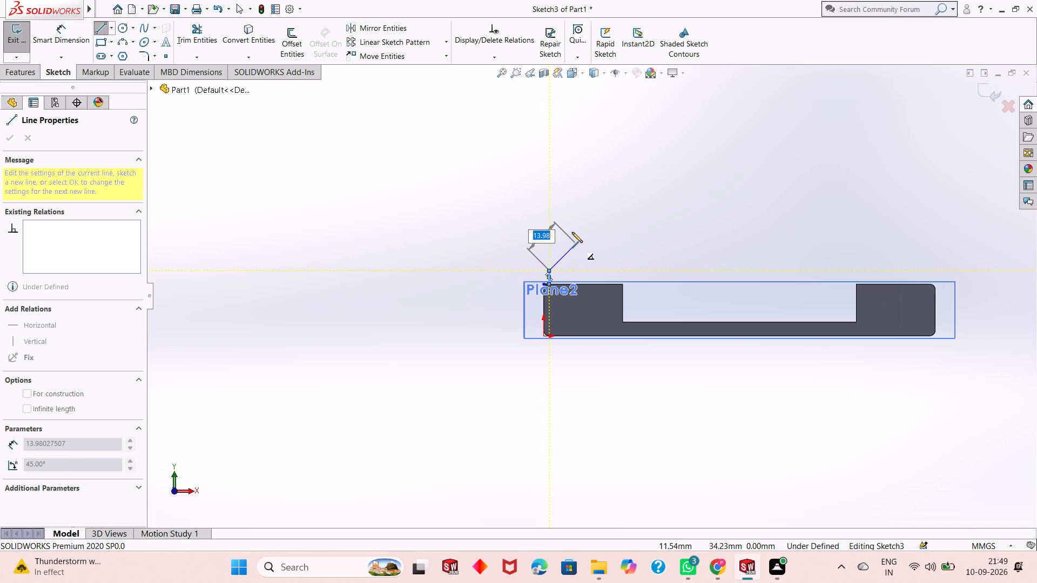
{"action": "scroll", "coordinate": [572, 232], "scroll_direction": "down", "scroll_amount": 2}
{"action": "scroll", "coordinate": [572, 232], "scroll_direction": "up", "scroll_amount": 3}
{"action": "scroll", "coordinate": [753, 298], "scroll_direction": "down", "scroll_amount": 2}
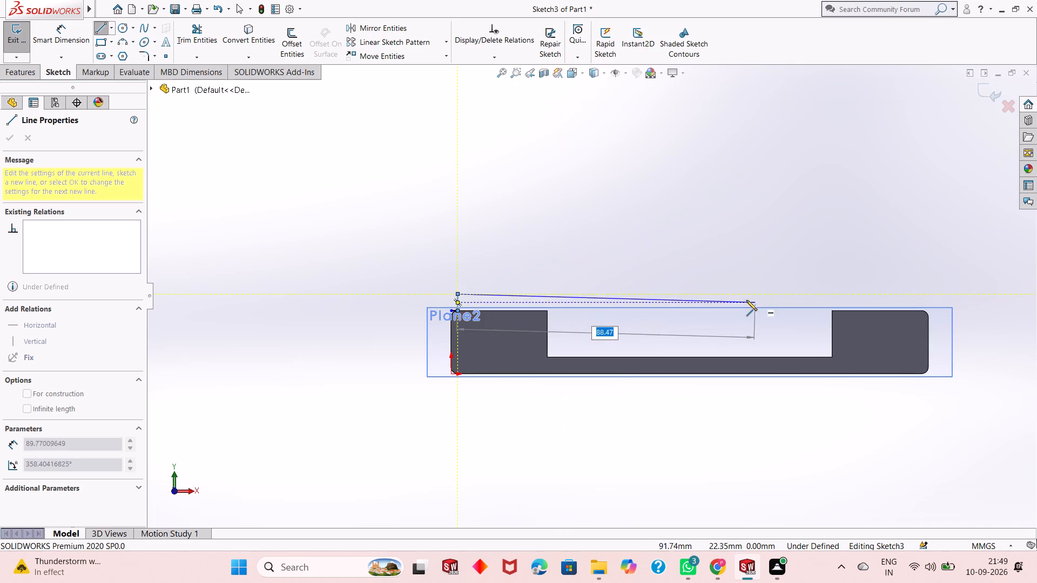
{"action": "scroll", "coordinate": [710, 300], "scroll_direction": "up", "scroll_amount": 1}
{"action": "scroll", "coordinate": [553, 268], "scroll_direction": "up", "scroll_amount": 1}
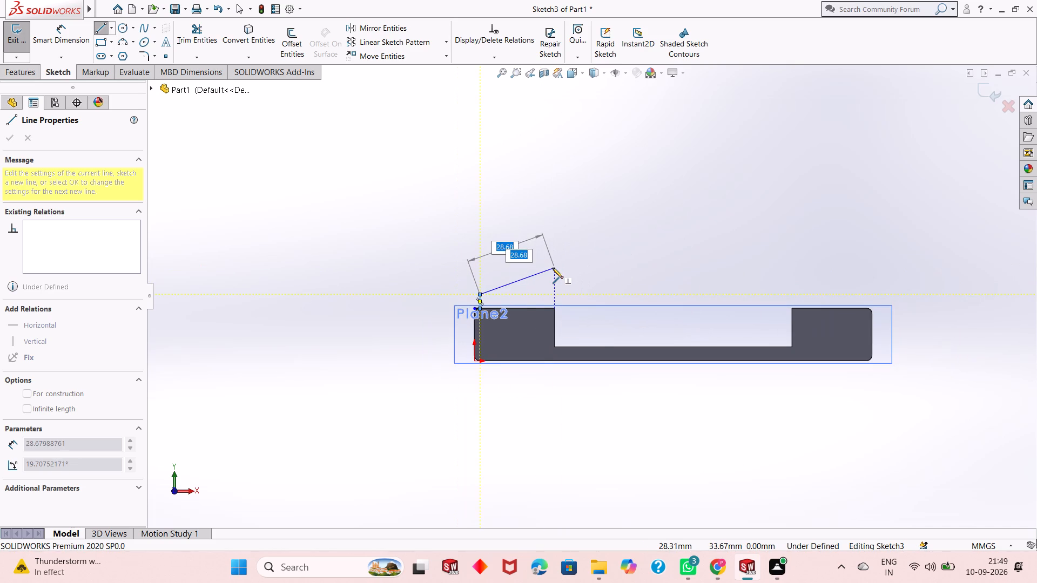
{"action": "scroll", "coordinate": [537, 300], "scroll_direction": "down", "scroll_amount": 3}
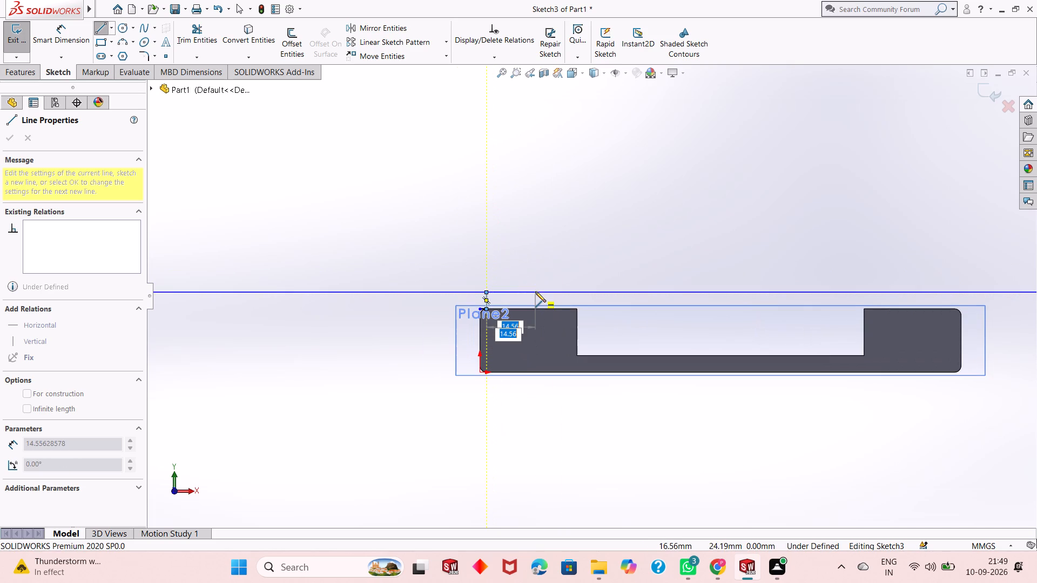
{"action": "scroll", "coordinate": [535, 291], "scroll_direction": "down", "scroll_amount": 2}
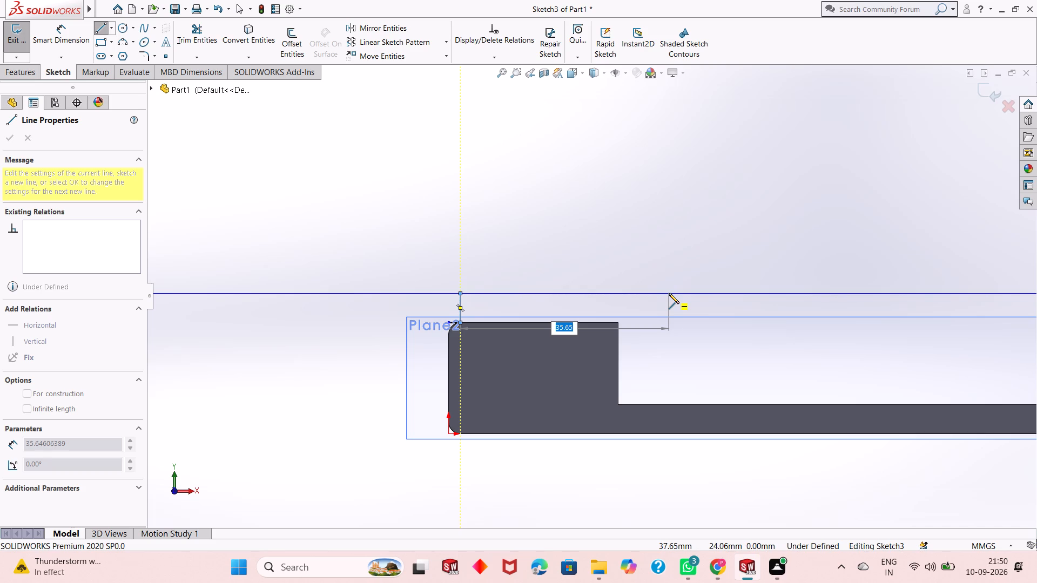
{"action": "type", "text": "27"}
{"action": "key", "text": "Return"}
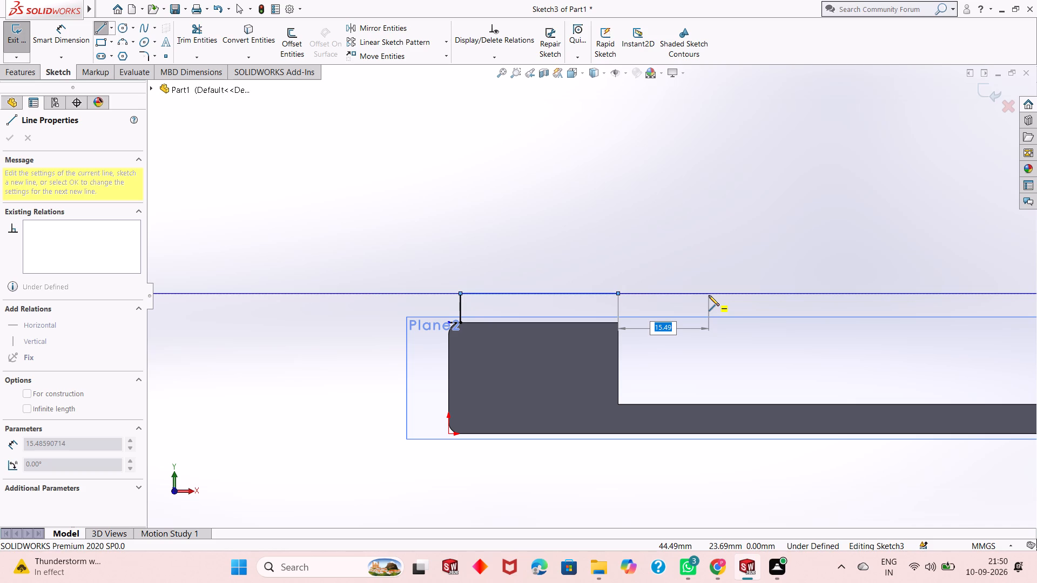
Extend the horizontal run above the recess with collinear segments of 33 mm and 8 mm.
{"action": "type", "text": "33"}
{"action": "key", "text": "Return"}
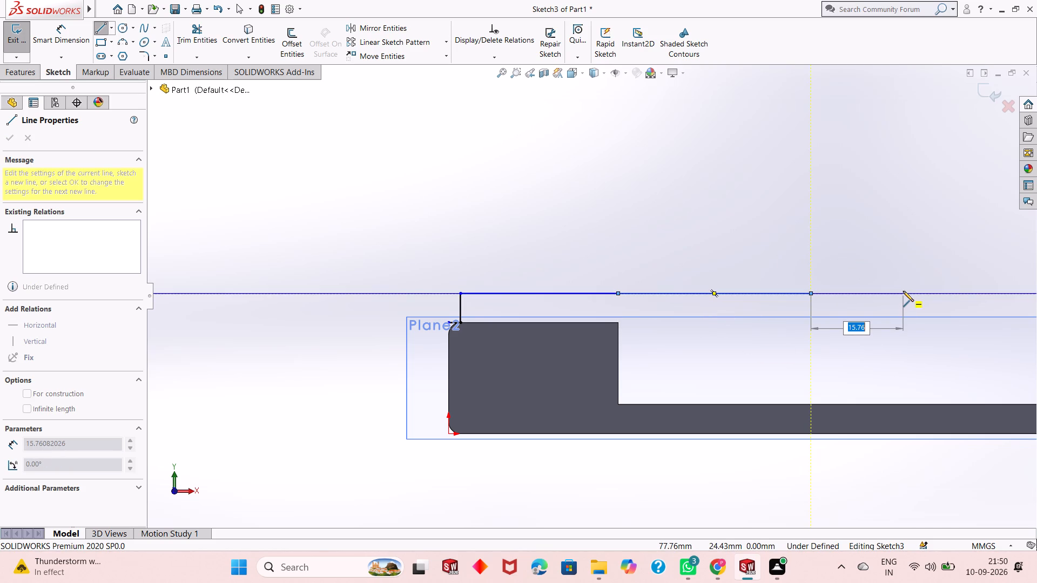
{"action": "key", "text": "8"}
{"action": "key", "text": "Return"}
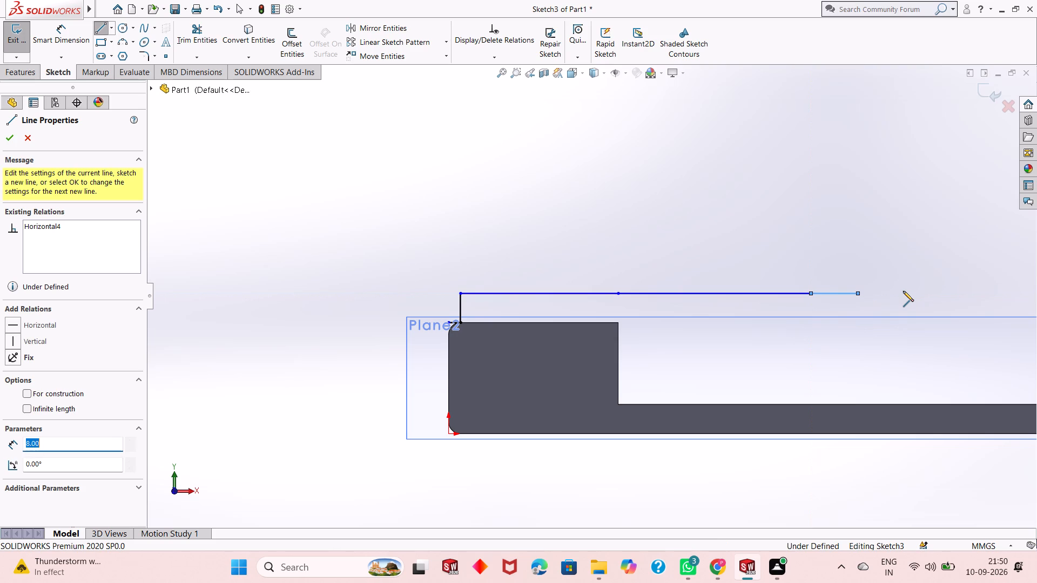
Draw a 39 mm vertical line upward from the end of the 8 mm segment.
{"action": "scroll", "coordinate": [903, 293], "scroll_direction": "up", "scroll_amount": 4}
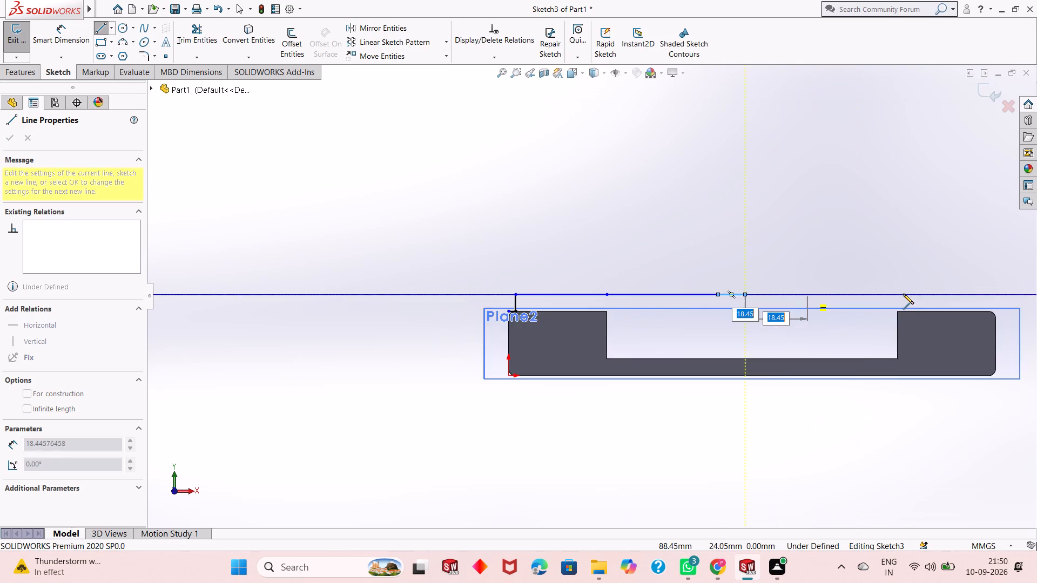
{"action": "scroll", "coordinate": [903, 294], "scroll_direction": "up", "scroll_amount": 1}
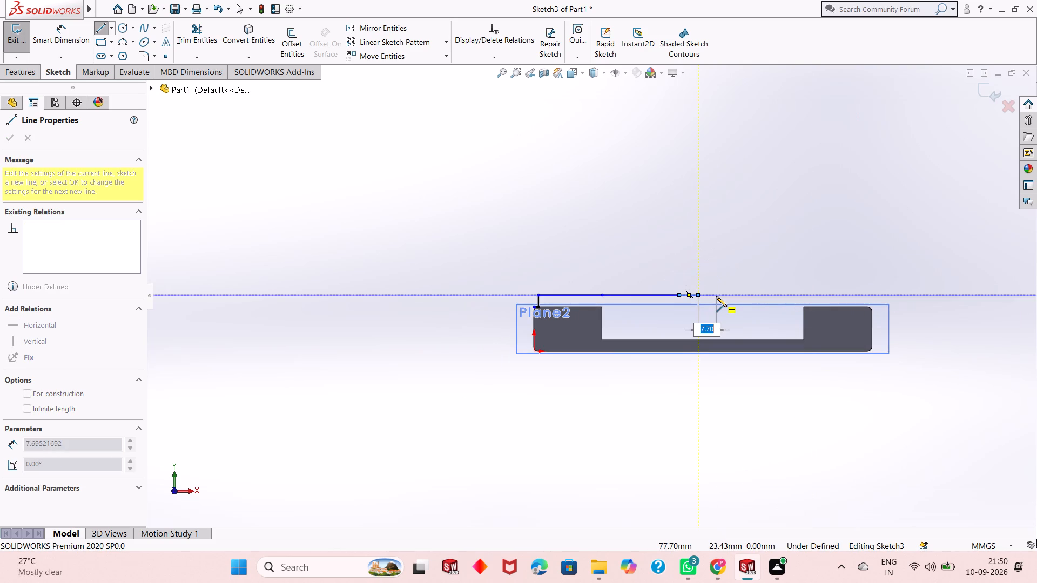
{"action": "scroll", "coordinate": [717, 296], "scroll_direction": "down", "scroll_amount": 4}
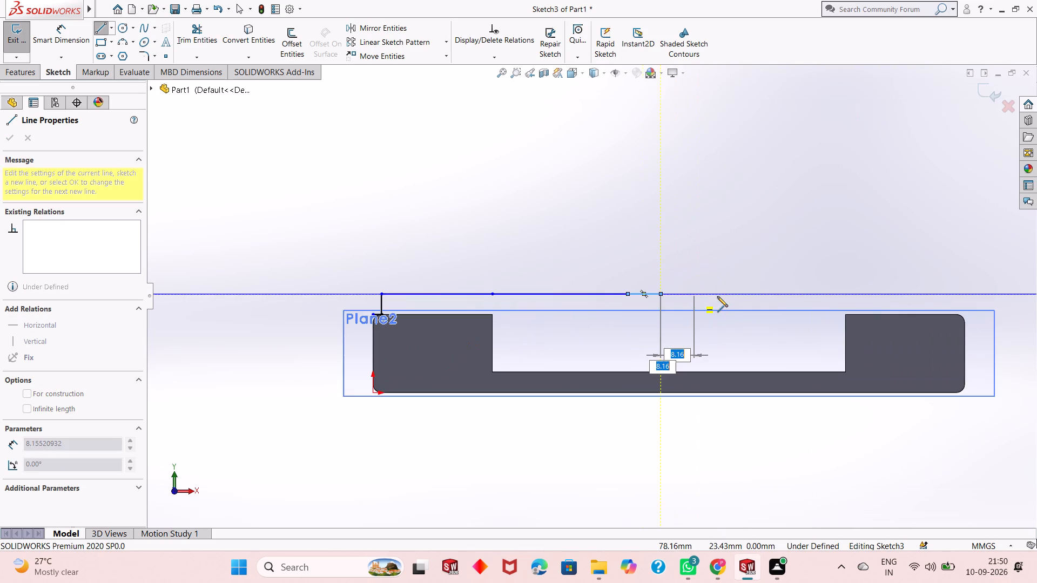
{"action": "scroll", "coordinate": [717, 296], "scroll_direction": "down", "scroll_amount": 1}
{"action": "scroll", "coordinate": [623, 247], "scroll_direction": "up", "scroll_amount": 1}
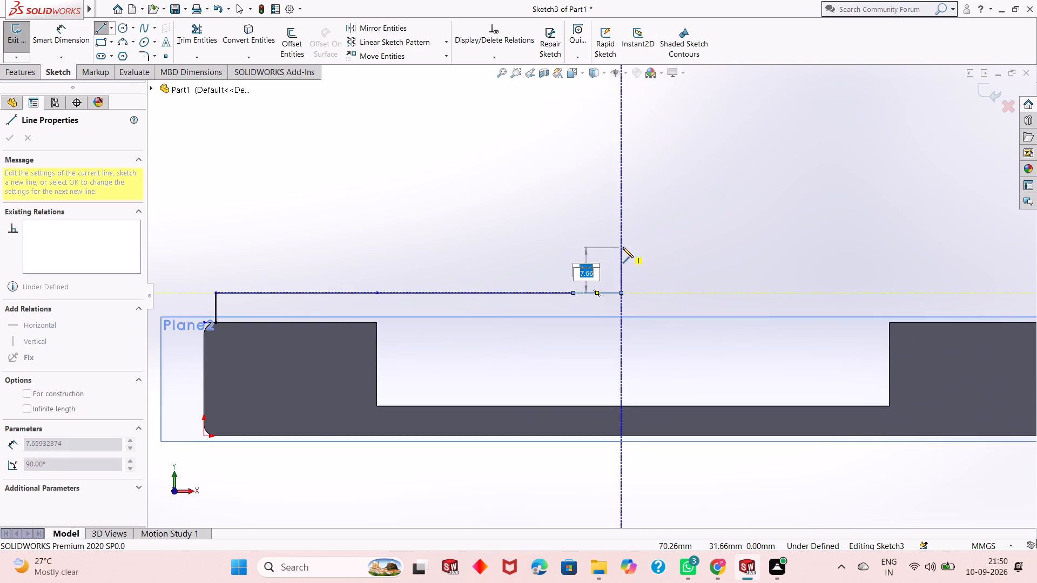
{"action": "scroll", "coordinate": [623, 247], "scroll_direction": "up", "scroll_amount": 4}
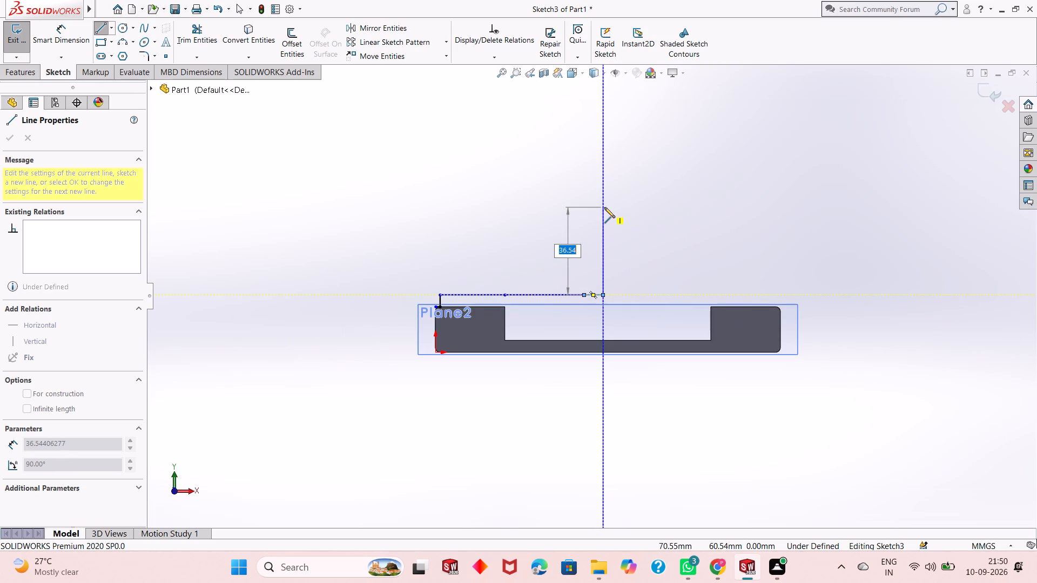
{"action": "type", "text": "39"}
{"action": "key", "text": "Return"}
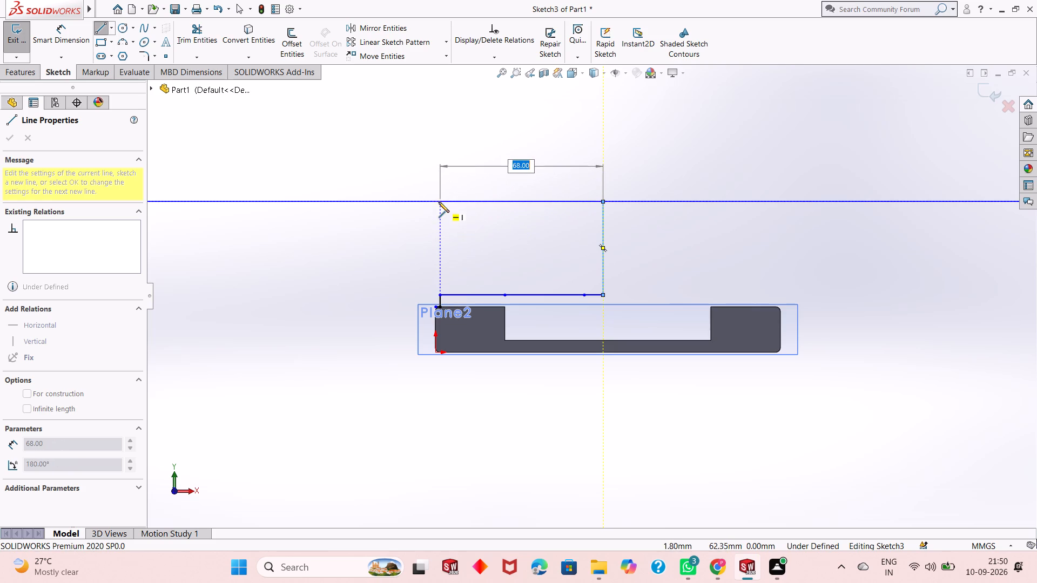
Draw a 68 mm horizontal line back into alignment with the lower vertical segment, followed by a 5 mm vertical line upward.
{"action": "left_click", "coordinate": [437, 199]}
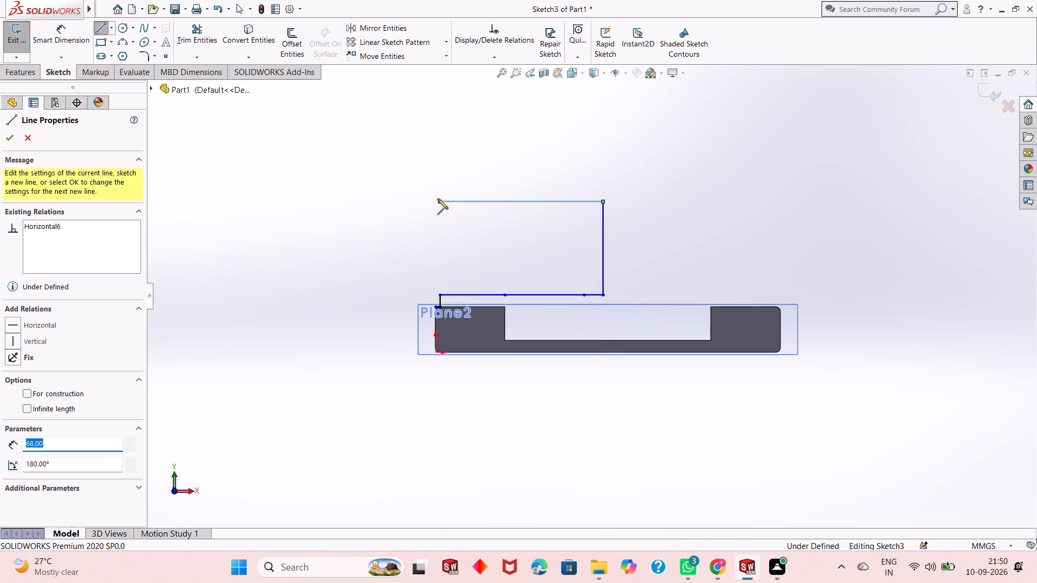
{"action": "key", "text": "5"}
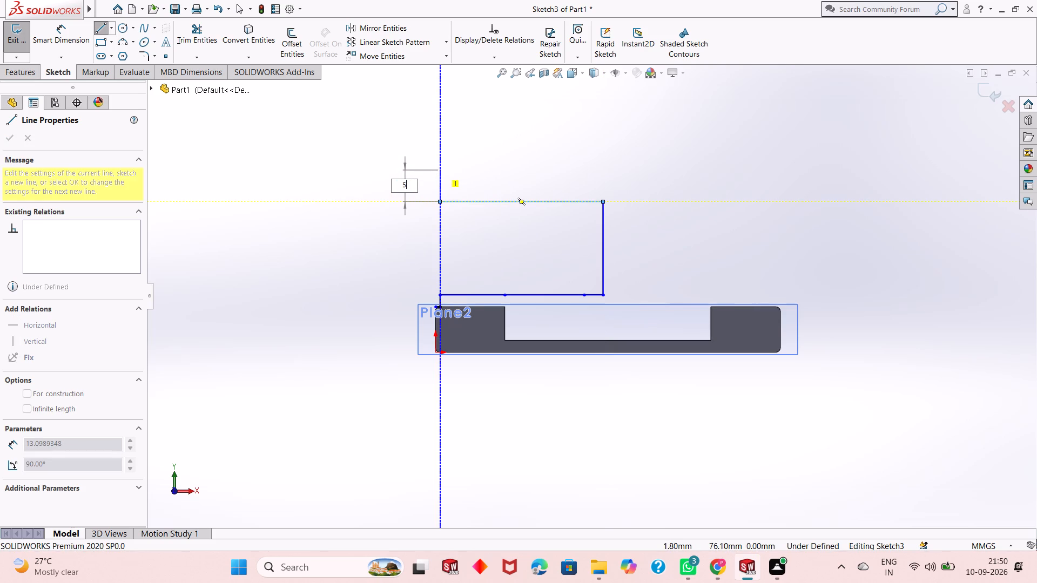
{"action": "key", "text": "Return"}
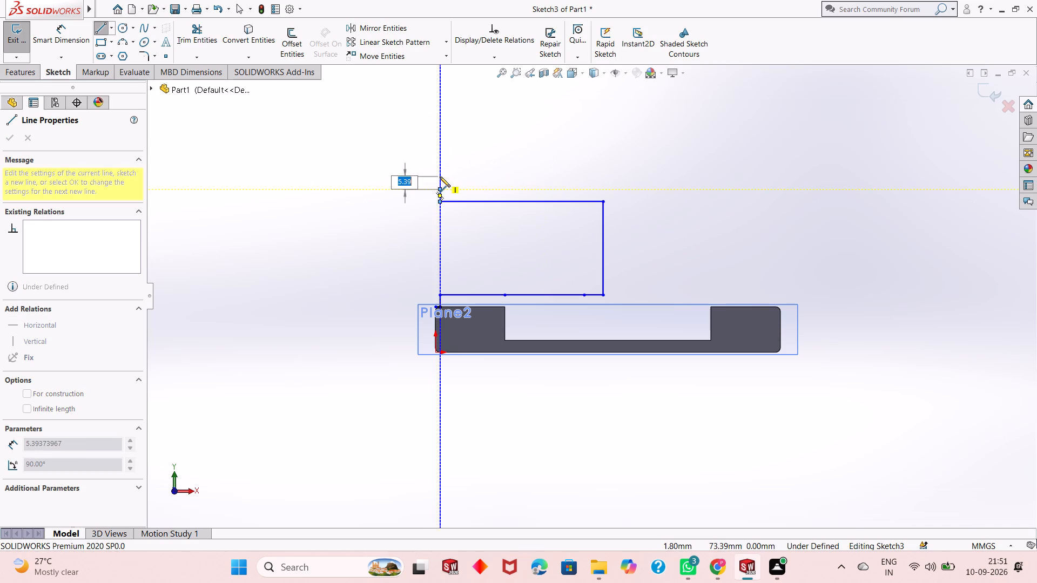
Draw a 27 mm horizontal line from the top of the upper 5 mm segment, back over the profile.
{"action": "scroll", "coordinate": [440, 184], "scroll_direction": "down", "scroll_amount": 2}
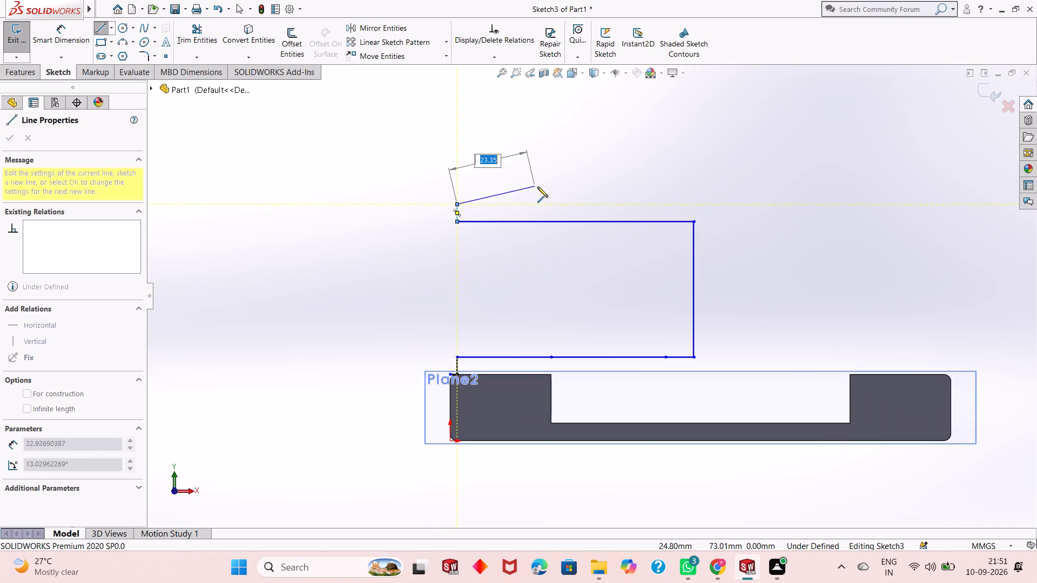
{"action": "scroll", "coordinate": [549, 197], "scroll_direction": "up", "scroll_amount": 2}
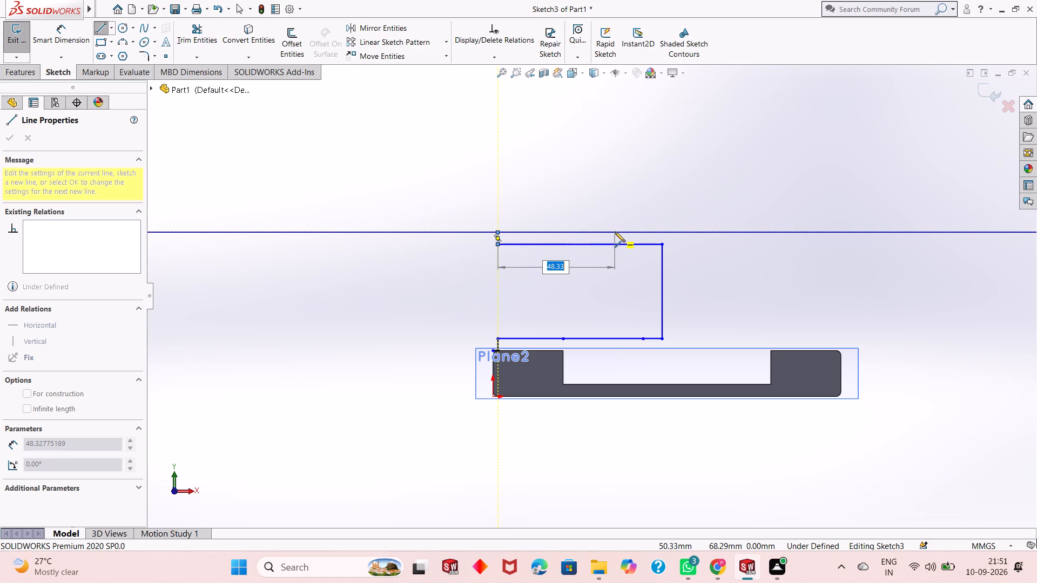
{"action": "scroll", "coordinate": [615, 232], "scroll_direction": "up", "scroll_amount": 1}
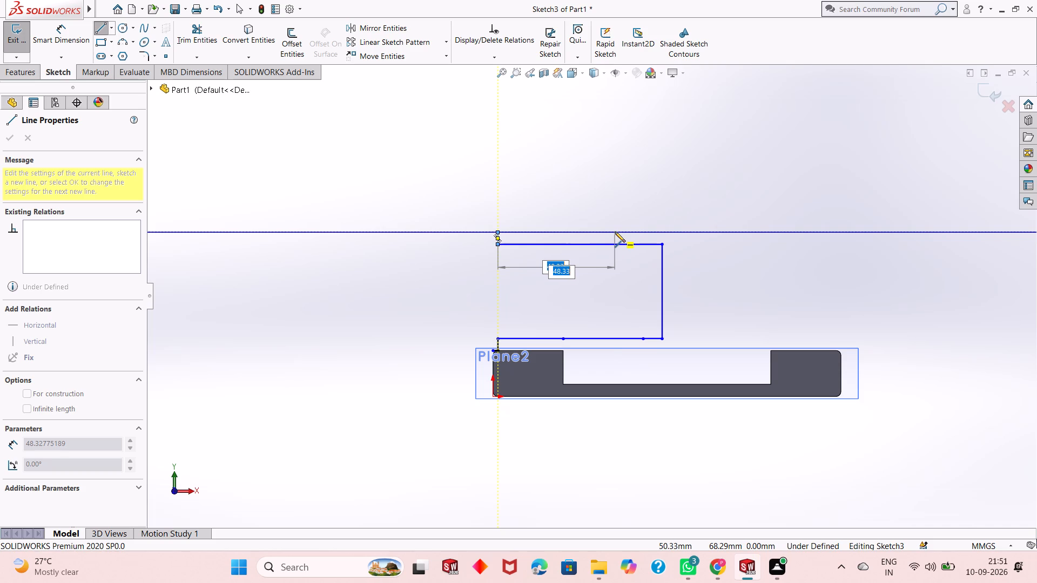
{"action": "scroll", "coordinate": [615, 232], "scroll_direction": "up", "scroll_amount": 1}
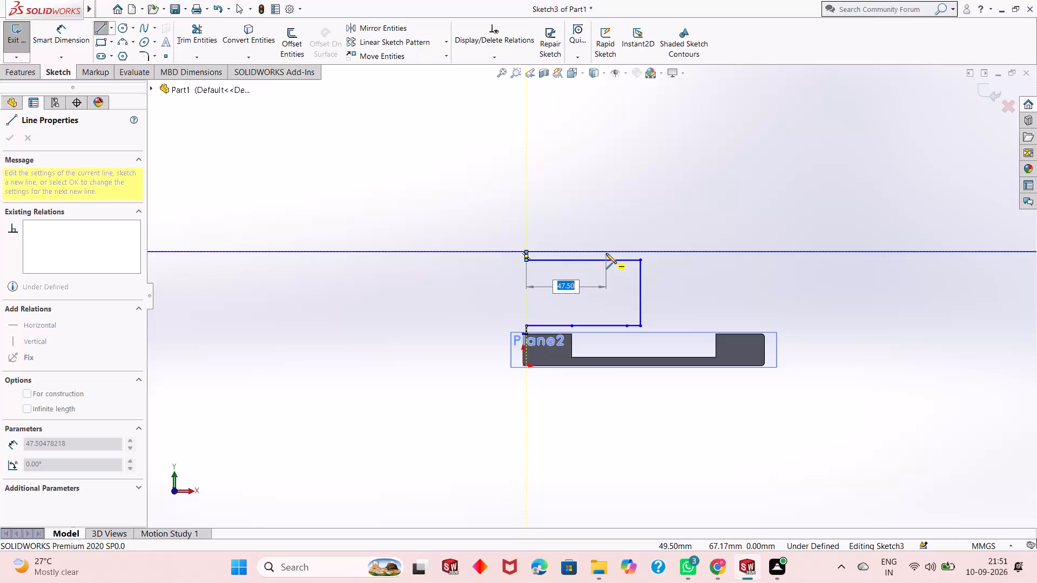
{"action": "type", "text": "27"}
{"action": "key", "text": "Return"}
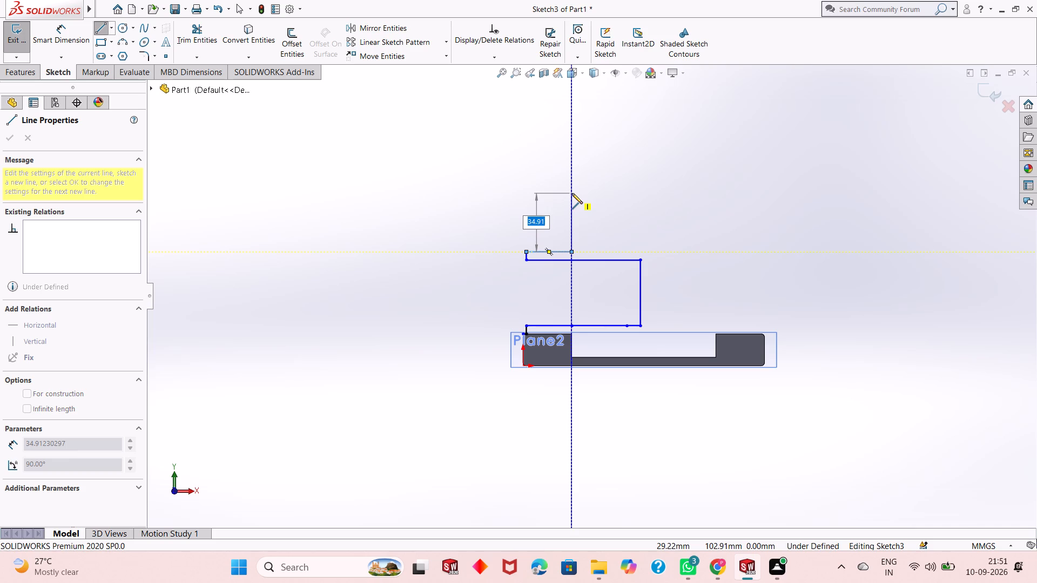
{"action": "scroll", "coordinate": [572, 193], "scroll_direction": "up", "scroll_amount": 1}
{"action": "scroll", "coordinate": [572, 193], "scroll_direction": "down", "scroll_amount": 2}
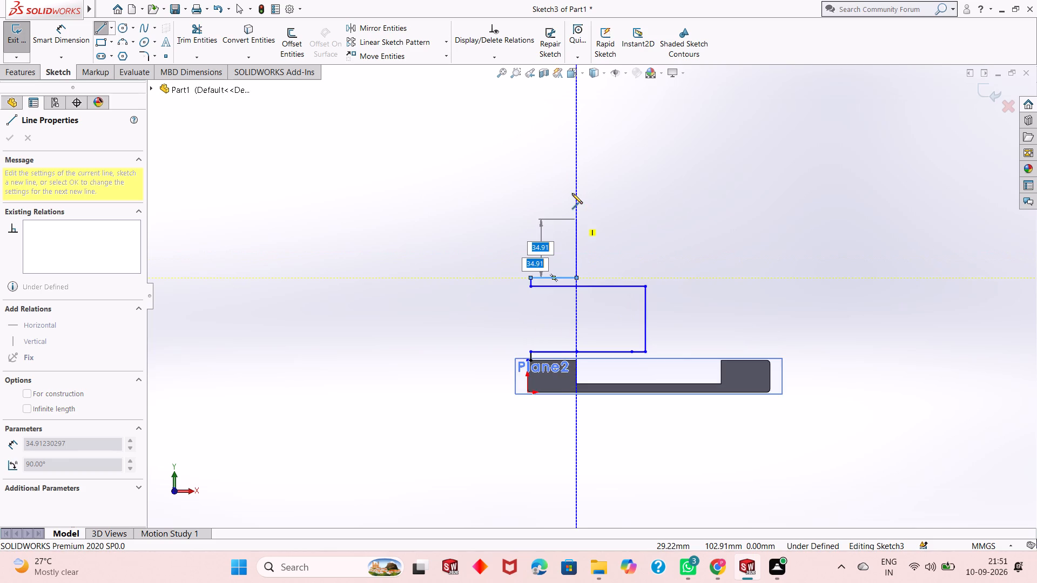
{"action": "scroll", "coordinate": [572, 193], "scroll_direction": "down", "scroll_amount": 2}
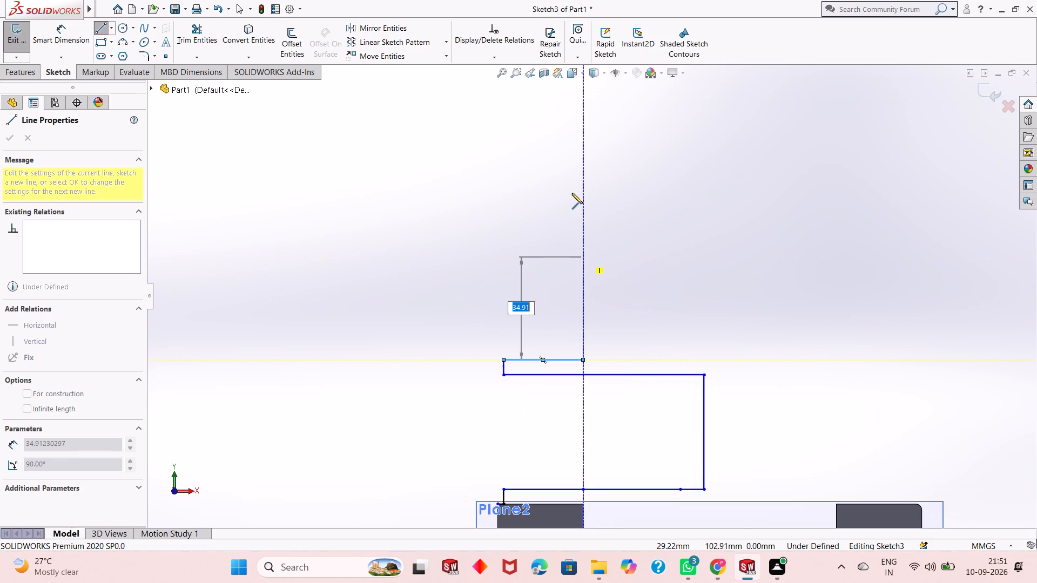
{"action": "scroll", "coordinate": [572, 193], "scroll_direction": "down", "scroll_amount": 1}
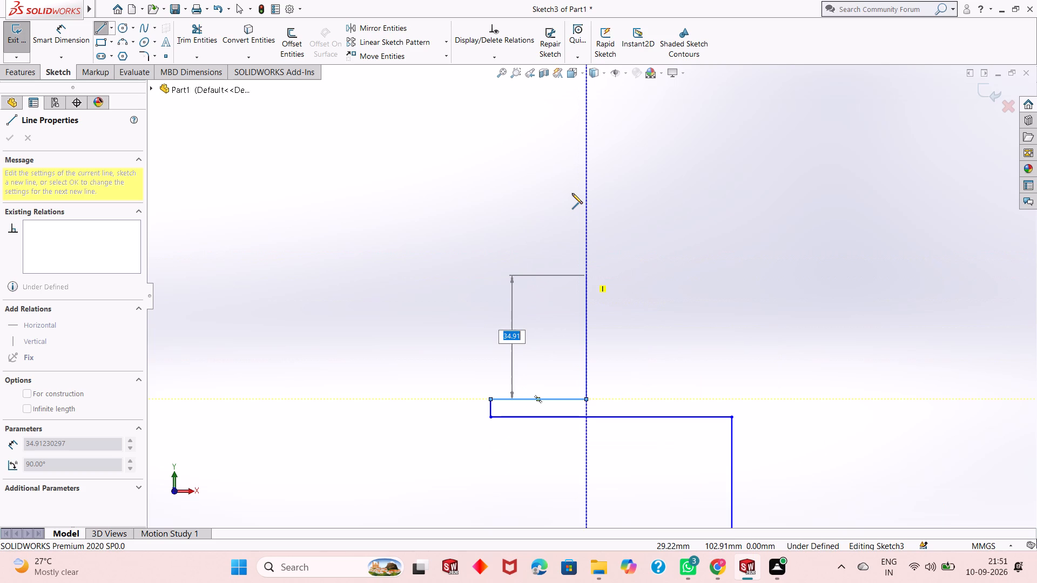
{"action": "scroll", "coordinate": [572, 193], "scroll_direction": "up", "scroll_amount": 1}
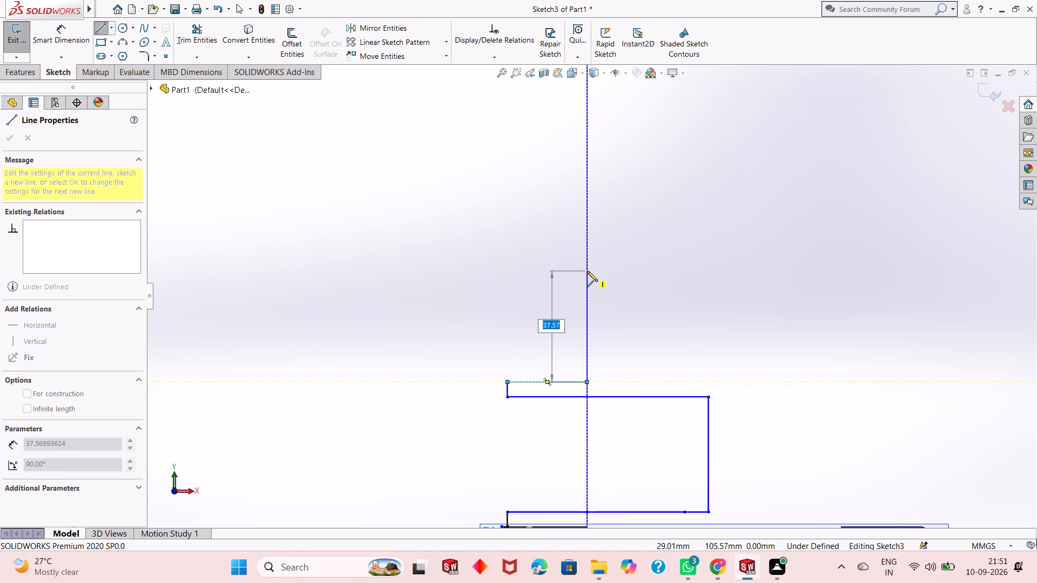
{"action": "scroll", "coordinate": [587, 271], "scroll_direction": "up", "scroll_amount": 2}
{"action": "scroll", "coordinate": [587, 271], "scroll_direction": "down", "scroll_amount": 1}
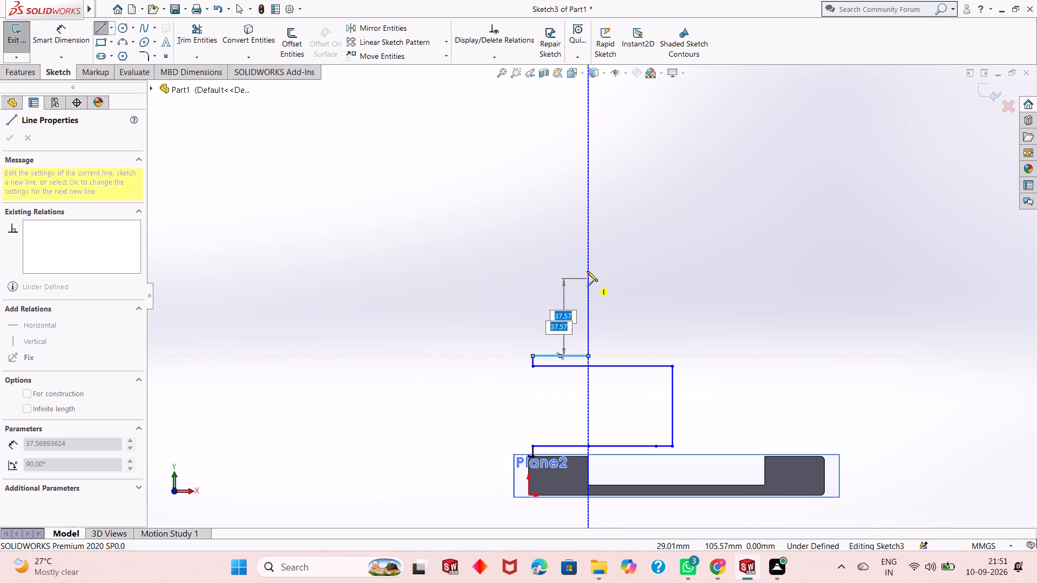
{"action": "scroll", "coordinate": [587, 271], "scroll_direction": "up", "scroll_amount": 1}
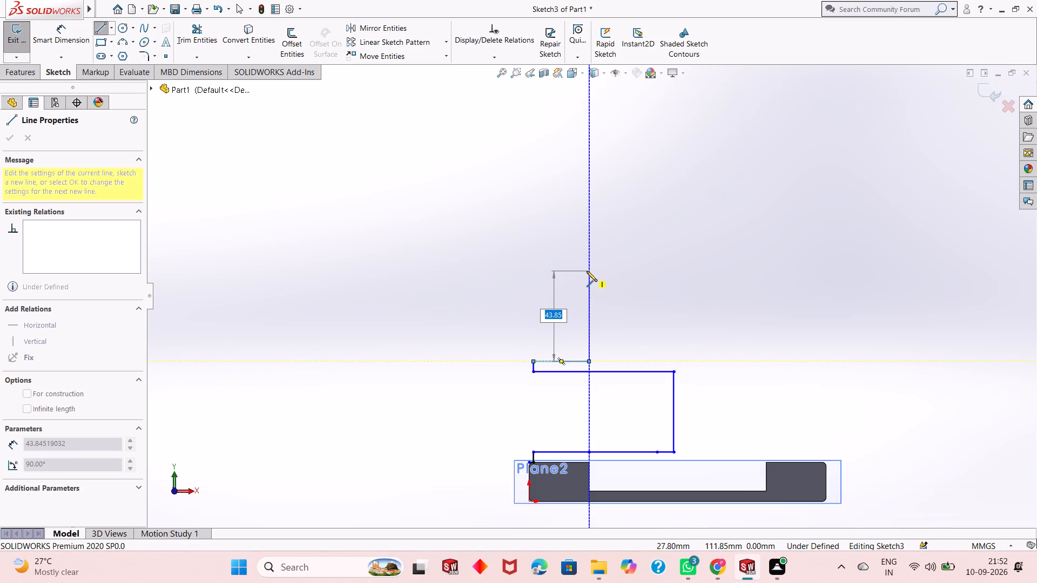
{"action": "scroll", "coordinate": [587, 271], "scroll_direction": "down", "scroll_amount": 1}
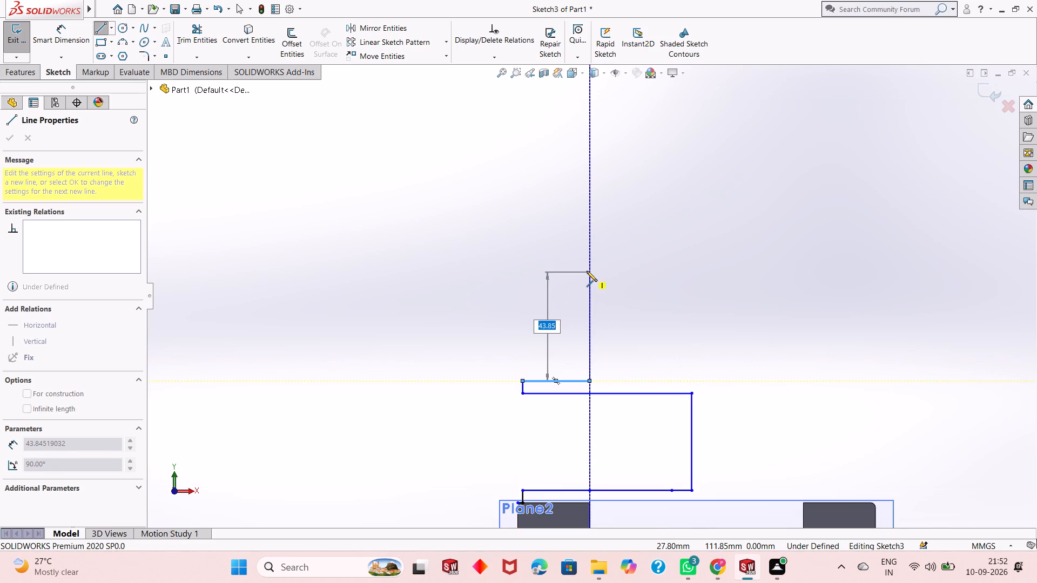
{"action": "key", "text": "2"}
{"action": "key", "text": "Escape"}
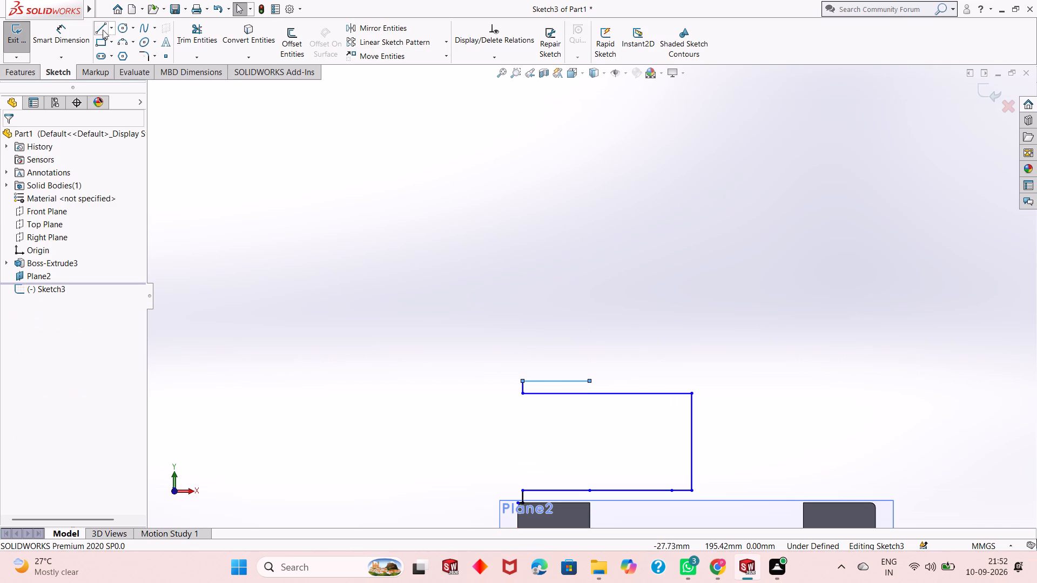
Draw a 14 mm vertical line upward from the 27 mm line's free end, followed by a horizontal line aligned with the recess's far wall.
{"action": "left_click", "coordinate": [99, 33]}
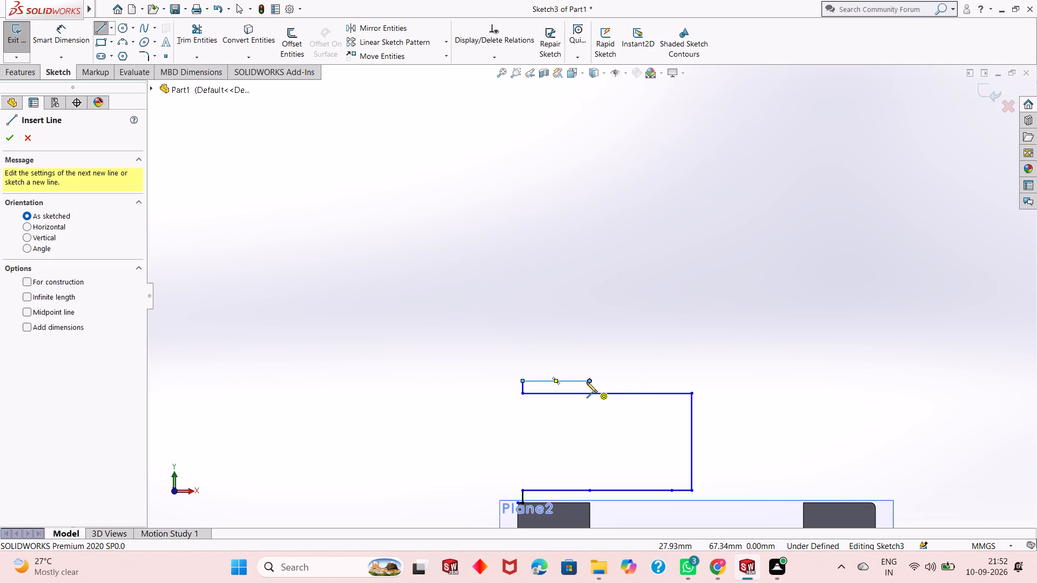
{"action": "left_click", "coordinate": [587, 382]}
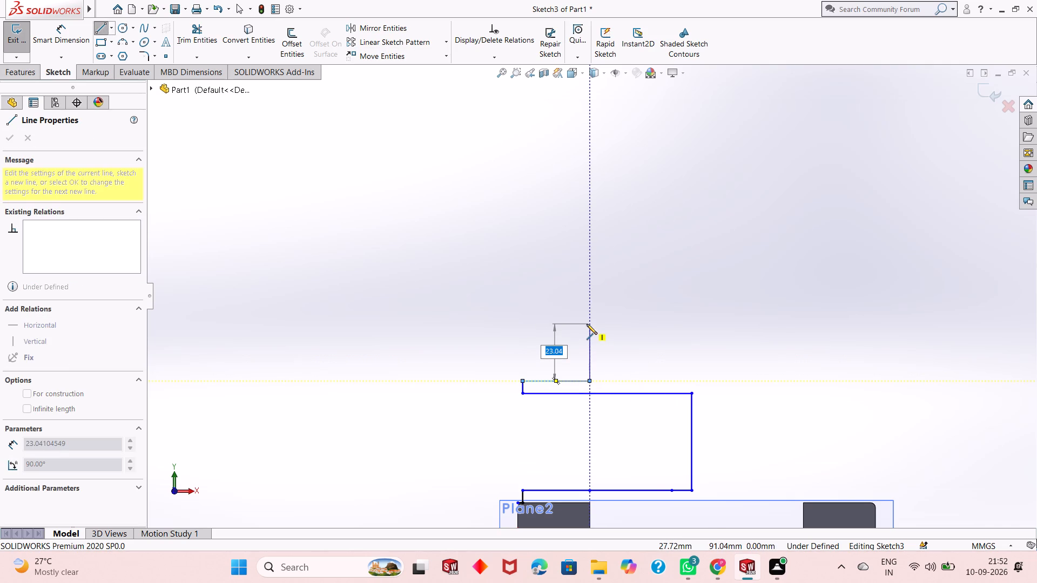
{"action": "type", "text": "14"}
{"action": "key", "text": "Return"}
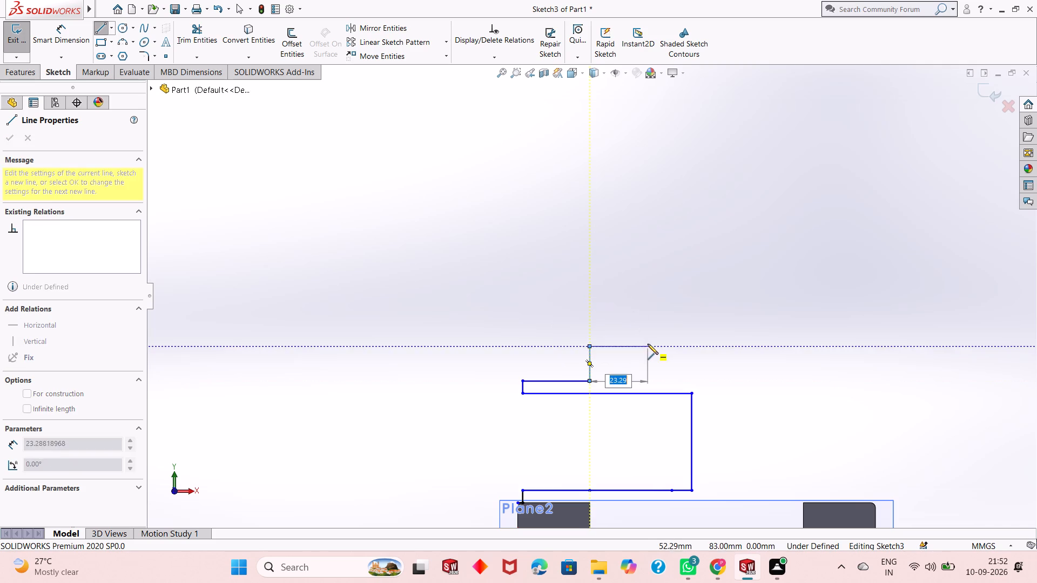
{"action": "scroll", "coordinate": [628, 352], "scroll_direction": "up", "scroll_amount": 2}
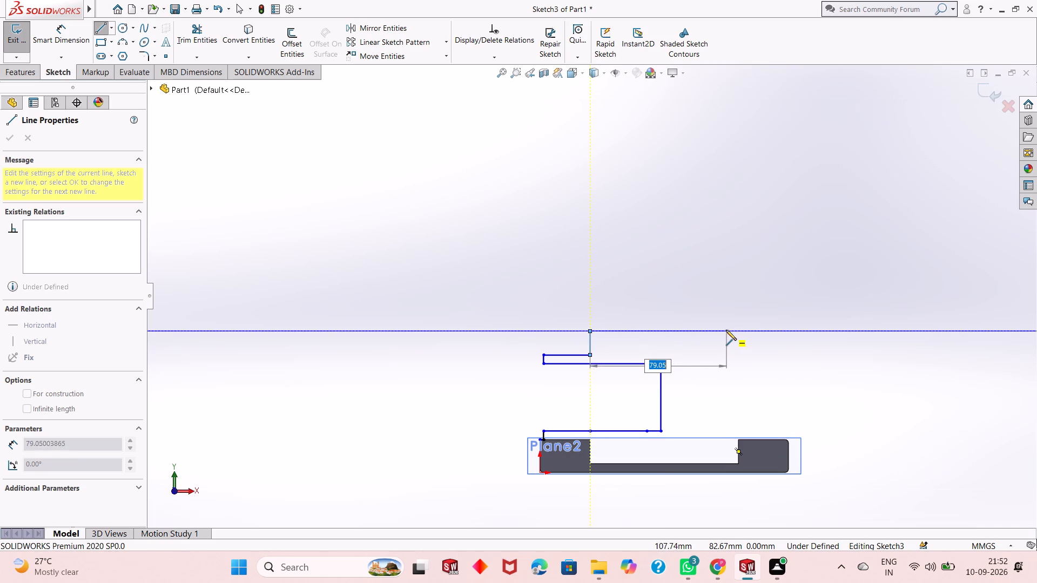
{"action": "left_click", "coordinate": [740, 328]}
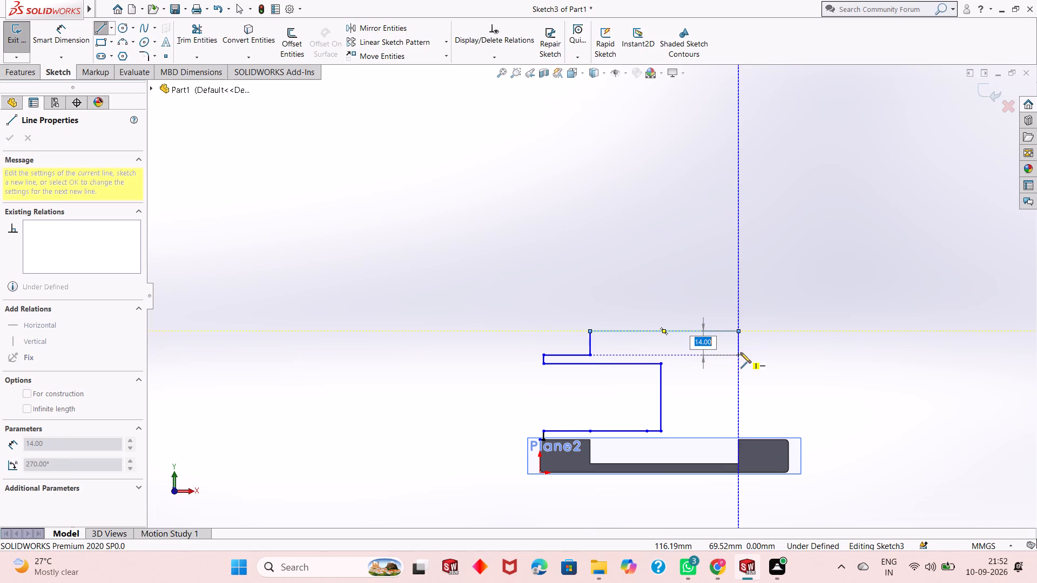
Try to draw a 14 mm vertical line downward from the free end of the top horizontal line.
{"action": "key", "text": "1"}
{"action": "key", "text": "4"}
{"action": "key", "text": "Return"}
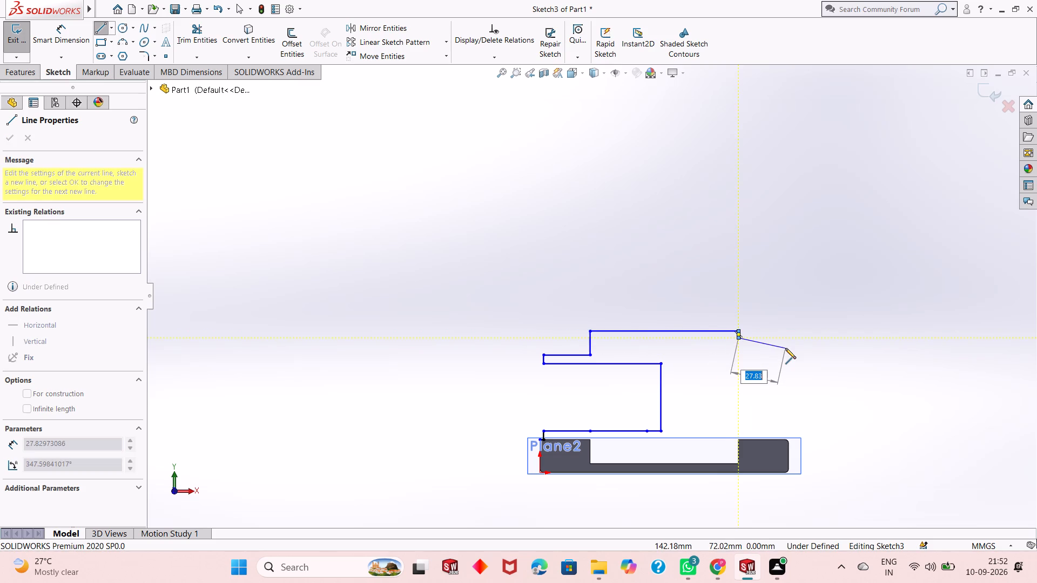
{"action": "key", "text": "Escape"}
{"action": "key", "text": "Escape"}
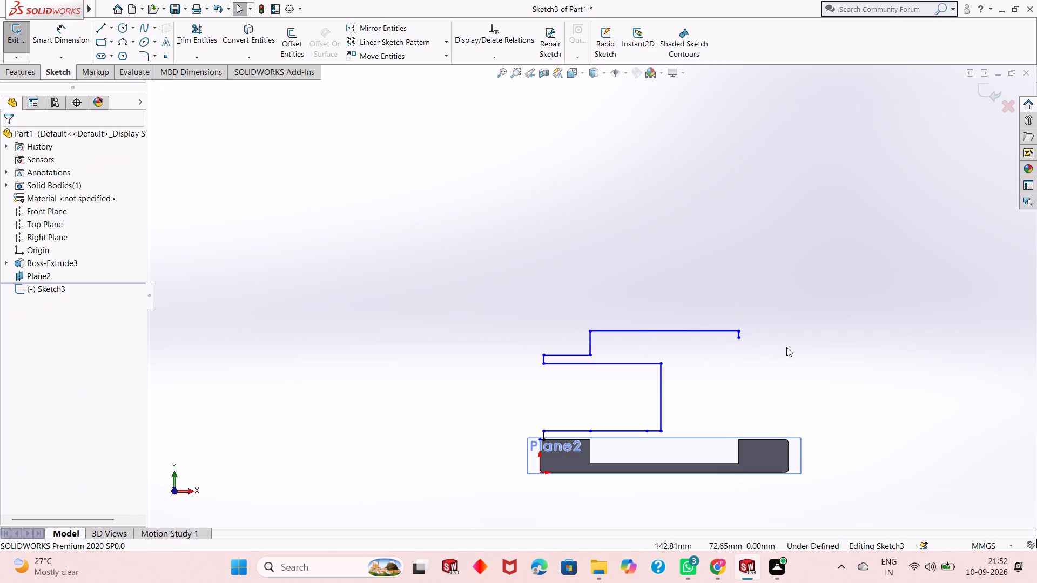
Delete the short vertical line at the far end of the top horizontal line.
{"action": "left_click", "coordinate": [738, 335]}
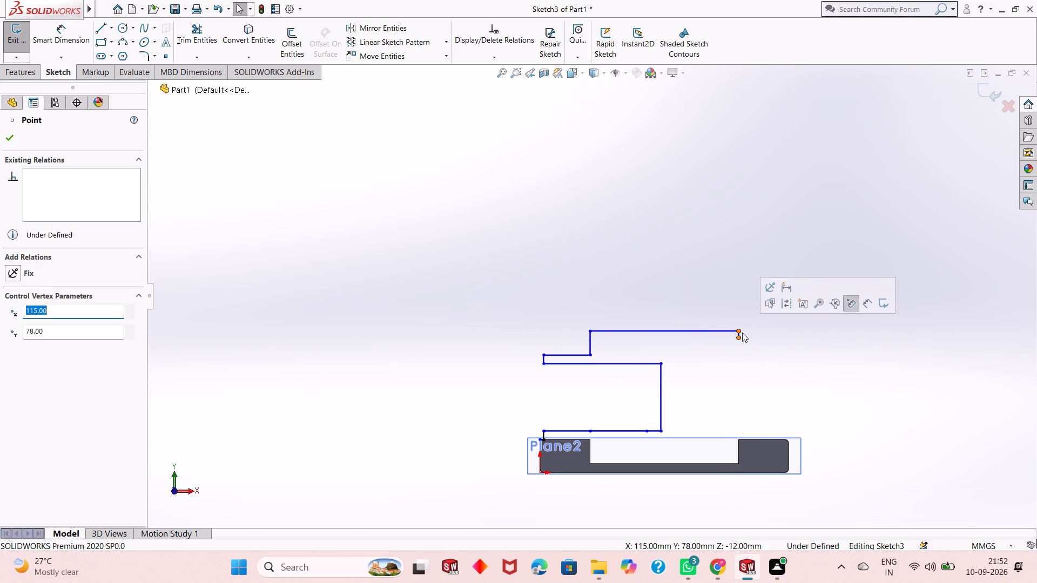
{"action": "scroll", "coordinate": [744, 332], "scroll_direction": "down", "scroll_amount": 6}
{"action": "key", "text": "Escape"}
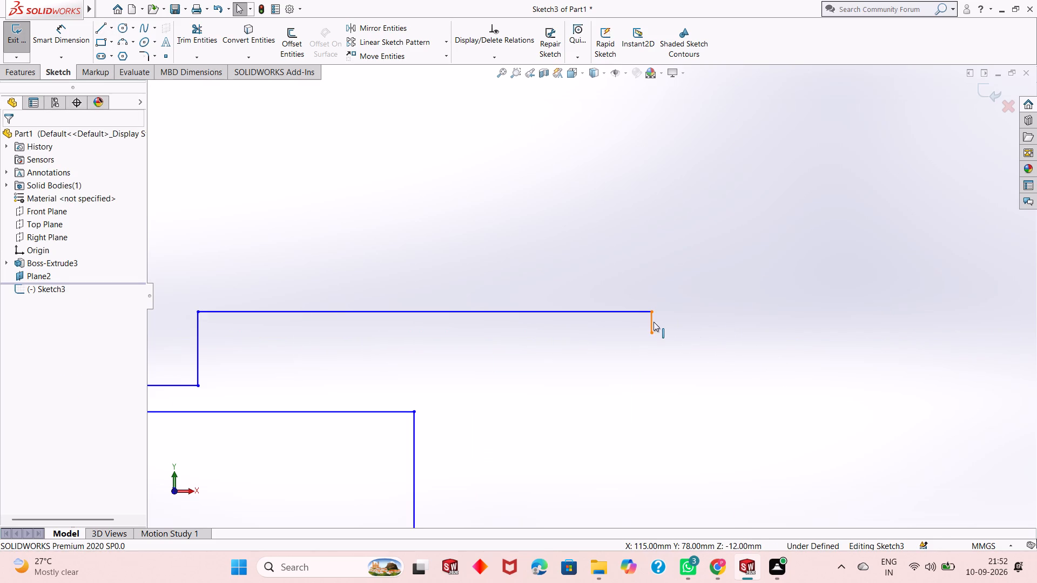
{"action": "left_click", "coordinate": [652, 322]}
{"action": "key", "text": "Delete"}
Draw a 14 mm vertical line down from the top horizontal line's free end, followed by a 27 mm horizontal line outward.
{"action": "scroll", "coordinate": [485, 377], "scroll_direction": "up", "scroll_amount": 4}
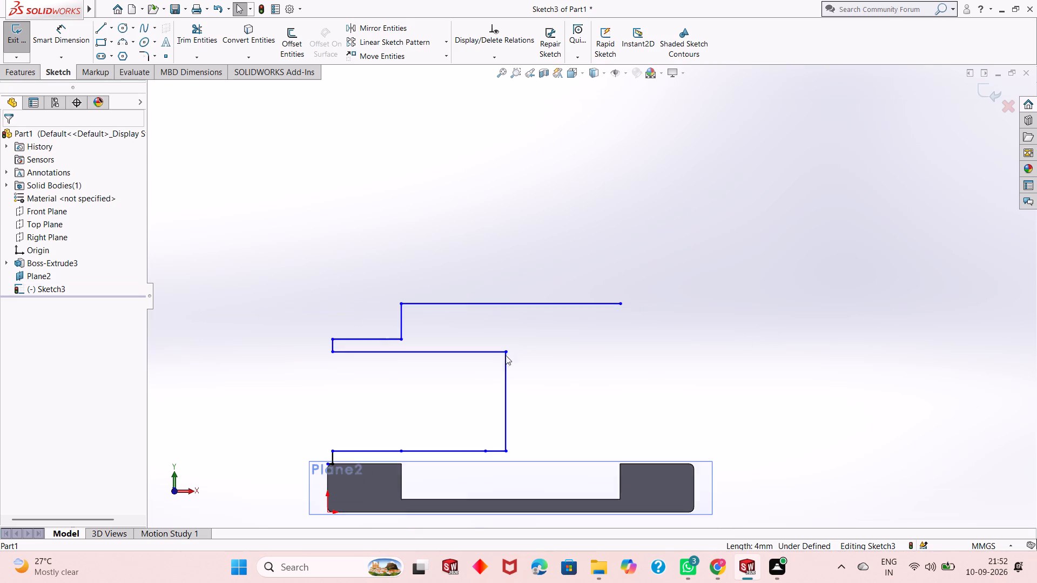
{"action": "scroll", "coordinate": [494, 326], "scroll_direction": "up", "scroll_amount": 2}
{"action": "left_click", "coordinate": [103, 28]}
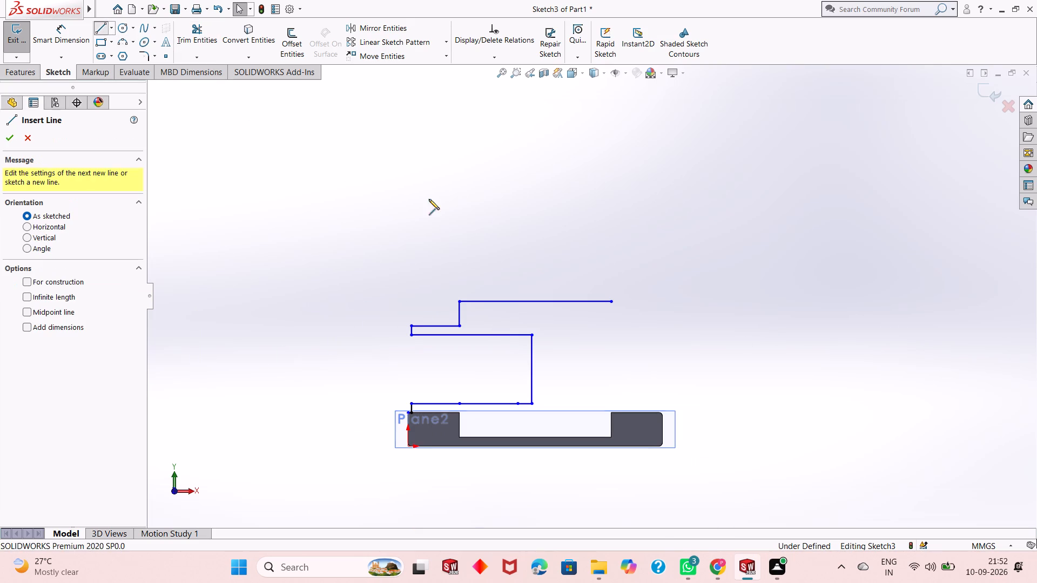
{"action": "left_click", "coordinate": [611, 302]}
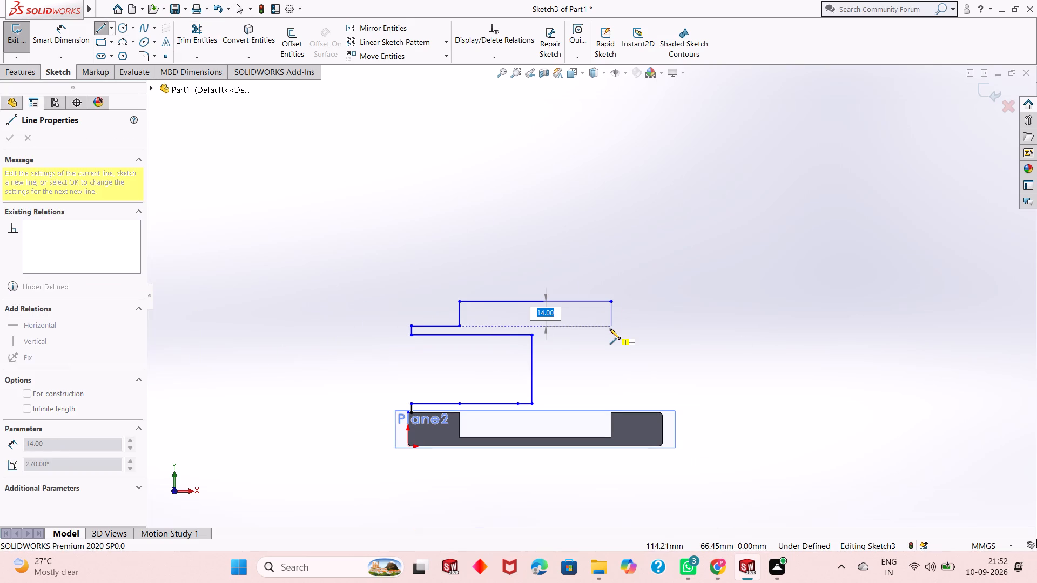
{"action": "type", "text": "14"}
{"action": "key", "text": "Return"}
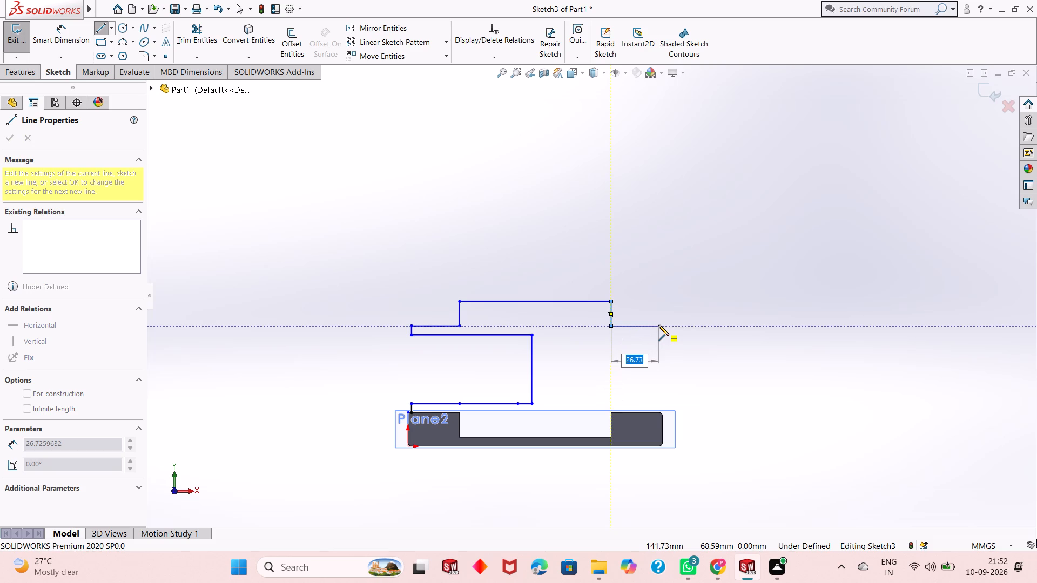
{"action": "type", "text": "27"}
{"action": "key", "text": "Return"}
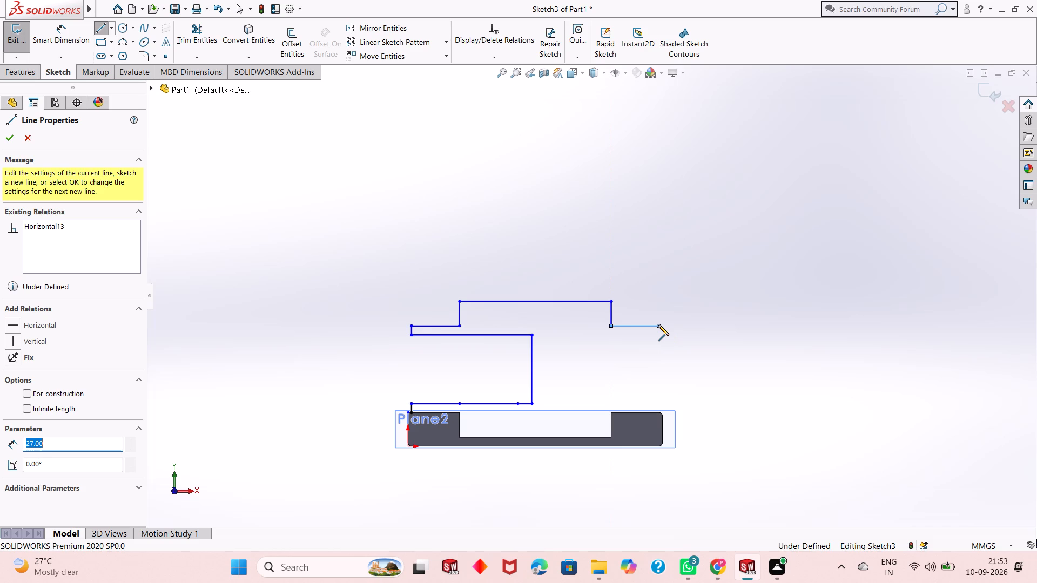
Draw a vertical line down to the solid's top edge and a horizontal line back along it to the recess's near corner.
{"action": "left_click", "coordinate": [657, 412]}
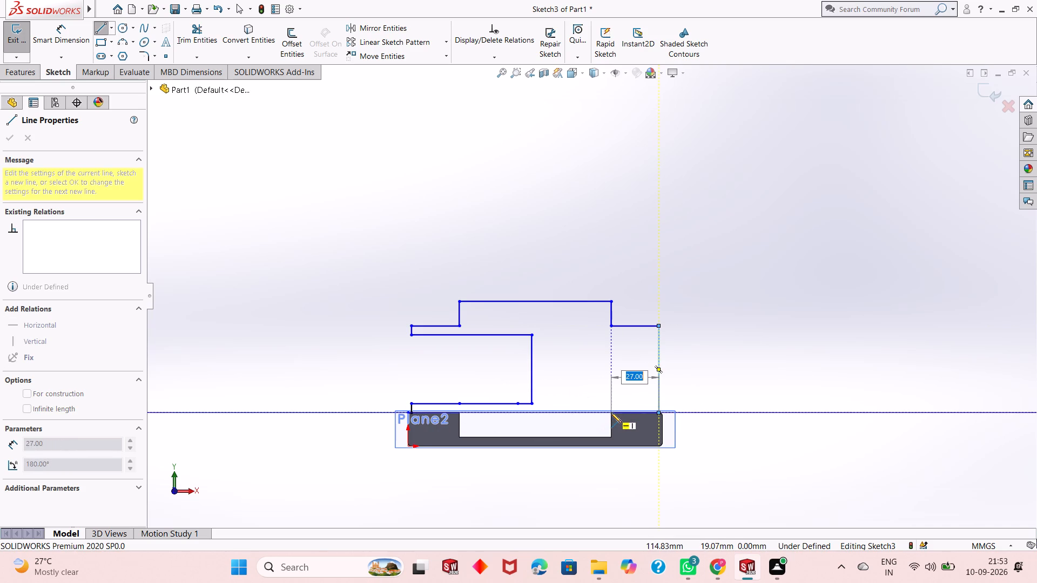
{"action": "scroll", "coordinate": [611, 412], "scroll_direction": "down", "scroll_amount": 5}
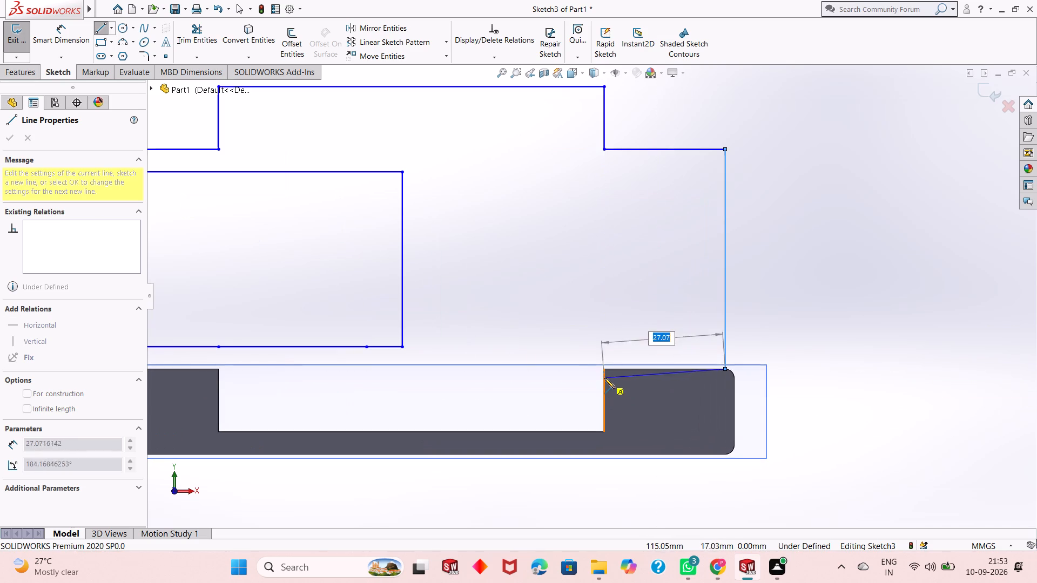
{"action": "left_click", "coordinate": [604, 368]}
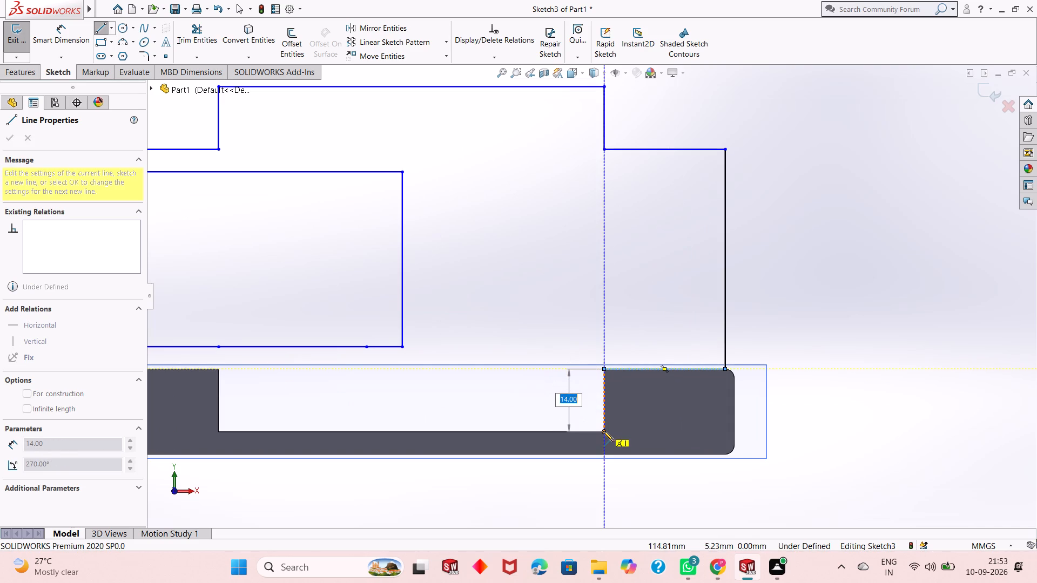
Close the profile by tracing the recess's 14 mm wall, floor and opposite wall, and the 27 mm top edge back to the starting point.
{"action": "left_click", "coordinate": [603, 431]}
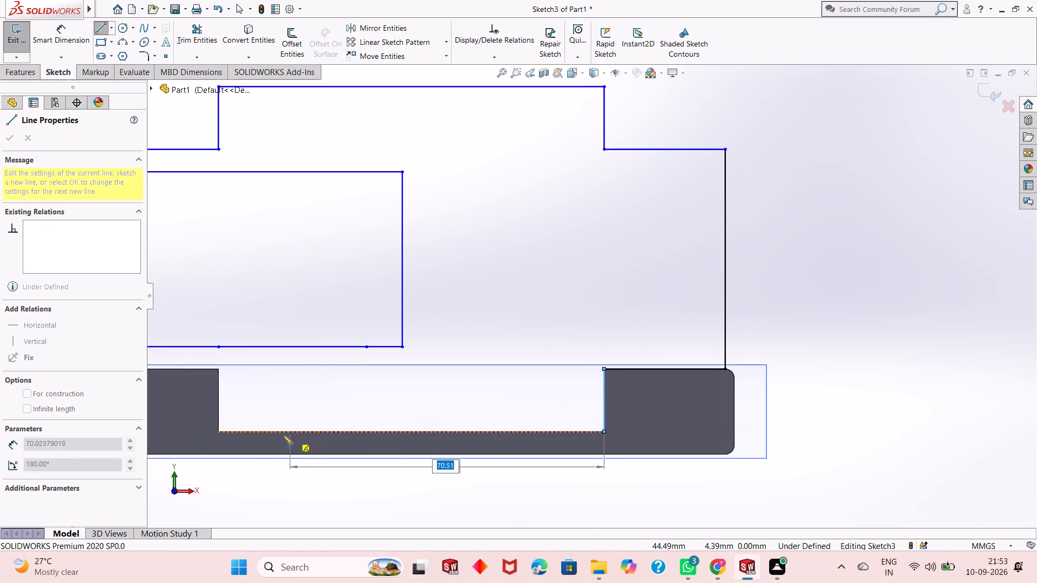
{"action": "left_click", "coordinate": [220, 432]}
{"action": "scroll", "coordinate": [219, 432], "scroll_direction": "up", "scroll_amount": 1}
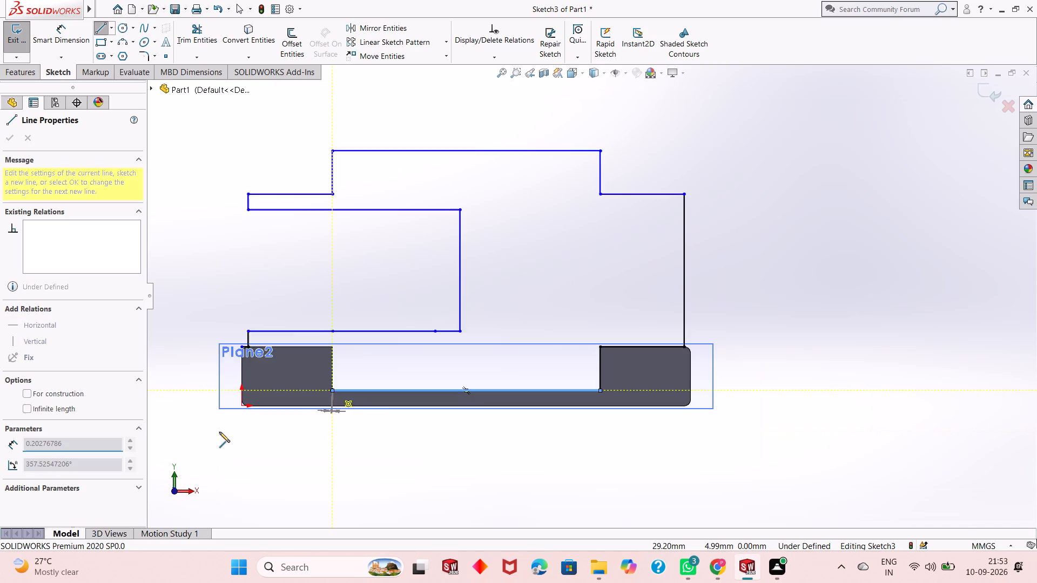
{"action": "scroll", "coordinate": [219, 432], "scroll_direction": "up", "scroll_amount": 2}
{"action": "scroll", "coordinate": [362, 338], "scroll_direction": "down", "scroll_amount": 7}
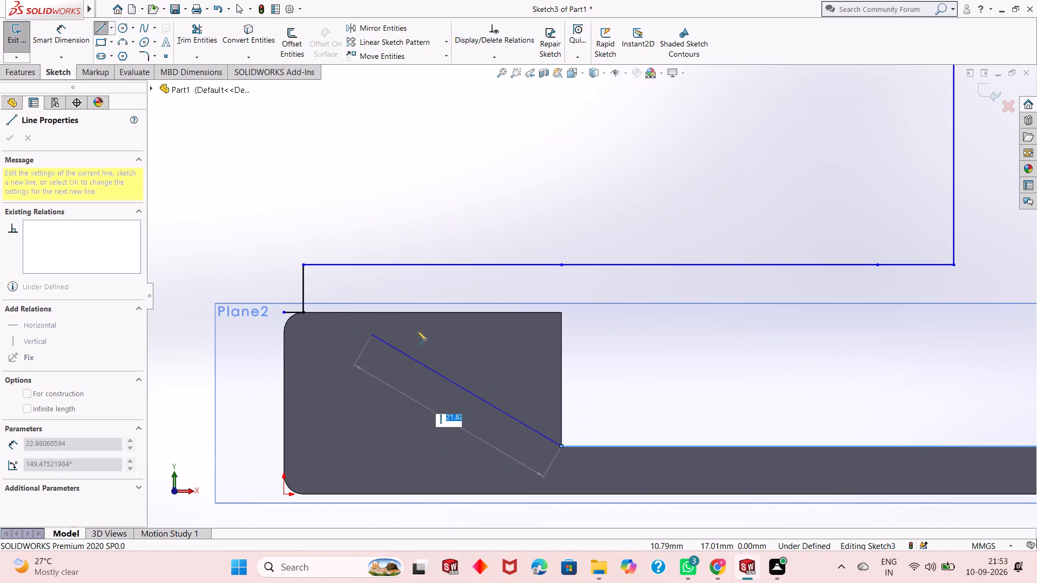
{"action": "left_click", "coordinate": [561, 314]}
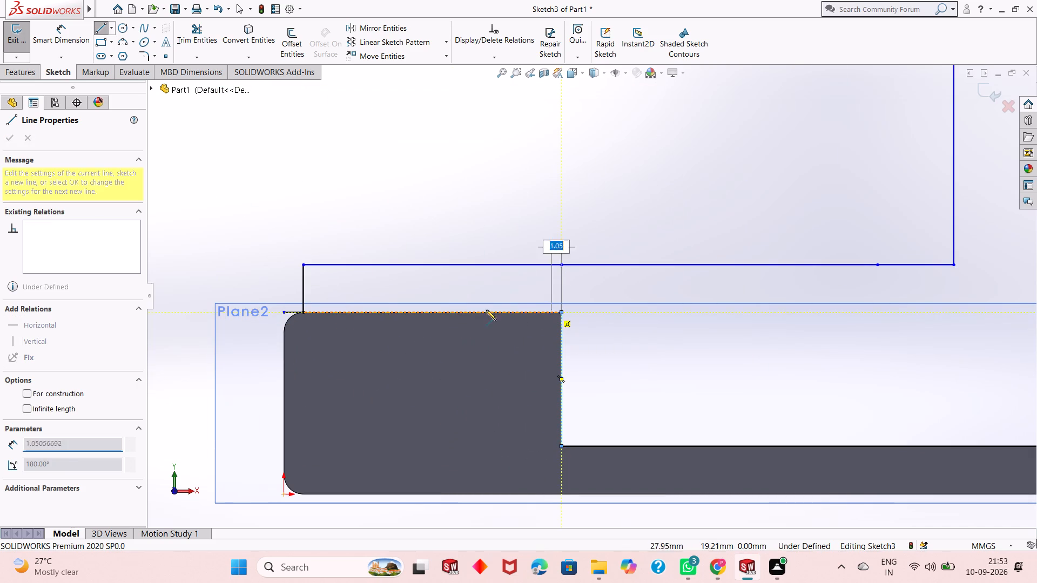
{"action": "left_click", "coordinate": [304, 311]}
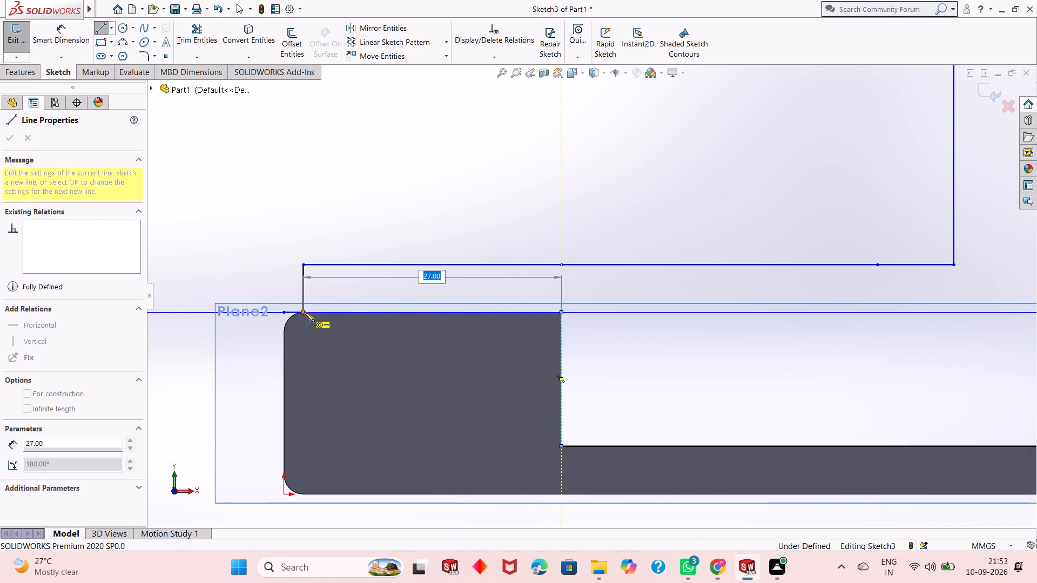
{"action": "key", "text": "Escape"}
Delete the 2 mm horizontal stub line above the solid's rounded corner beside the profile's starting point.
{"action": "scroll", "coordinate": [302, 321], "scroll_direction": "down", "scroll_amount": 4}
{"action": "scroll", "coordinate": [366, 294], "scroll_direction": "down", "scroll_amount": 2}
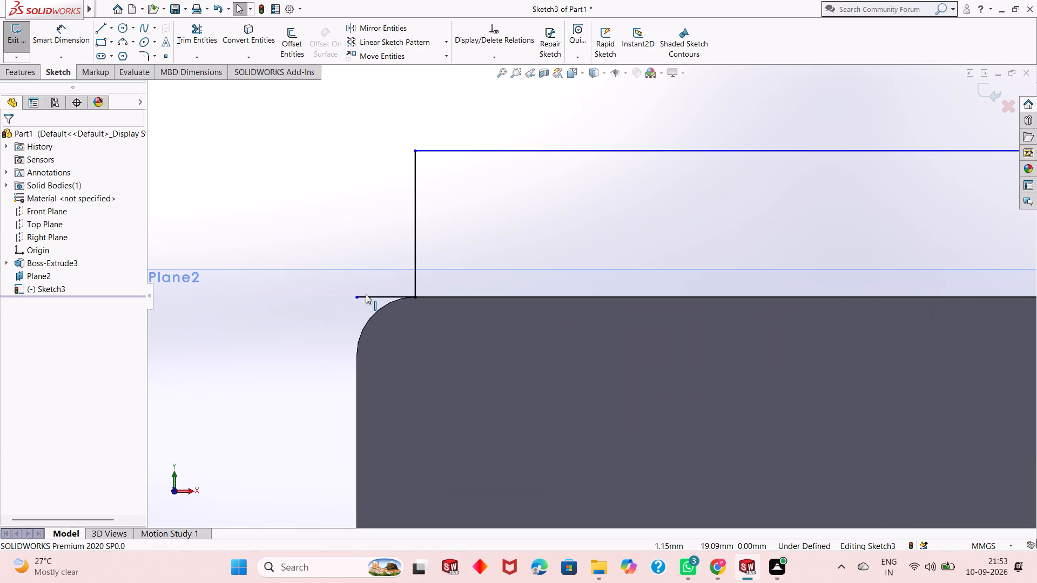
{"action": "left_click", "coordinate": [366, 294]}
{"action": "key", "text": "Delete"}
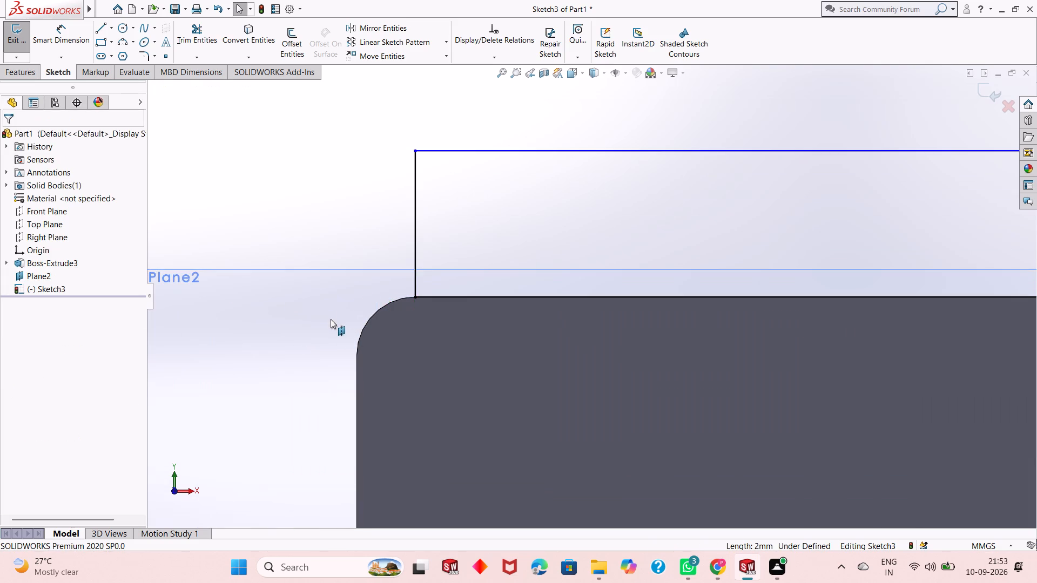
{"action": "scroll", "coordinate": [327, 326], "scroll_direction": "up", "scroll_amount": 14}
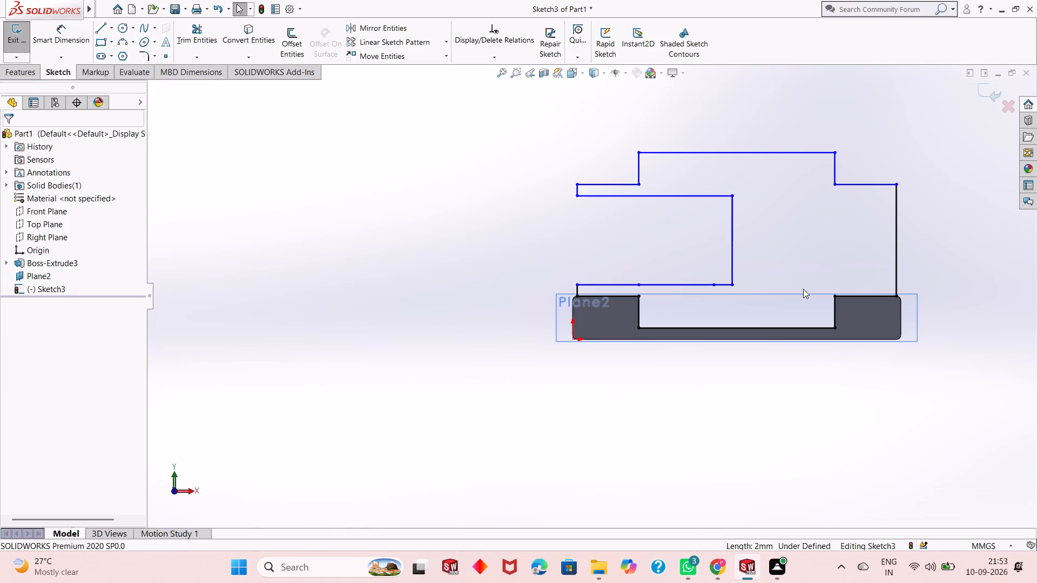
Dimension the short vertical line rising from the solid's top edge on the origin side, keeping its drawn length.
{"action": "scroll", "coordinate": [791, 289], "scroll_direction": "down", "scroll_amount": 2}
{"action": "scroll", "coordinate": [790, 289], "scroll_direction": "up", "scroll_amount": 2}
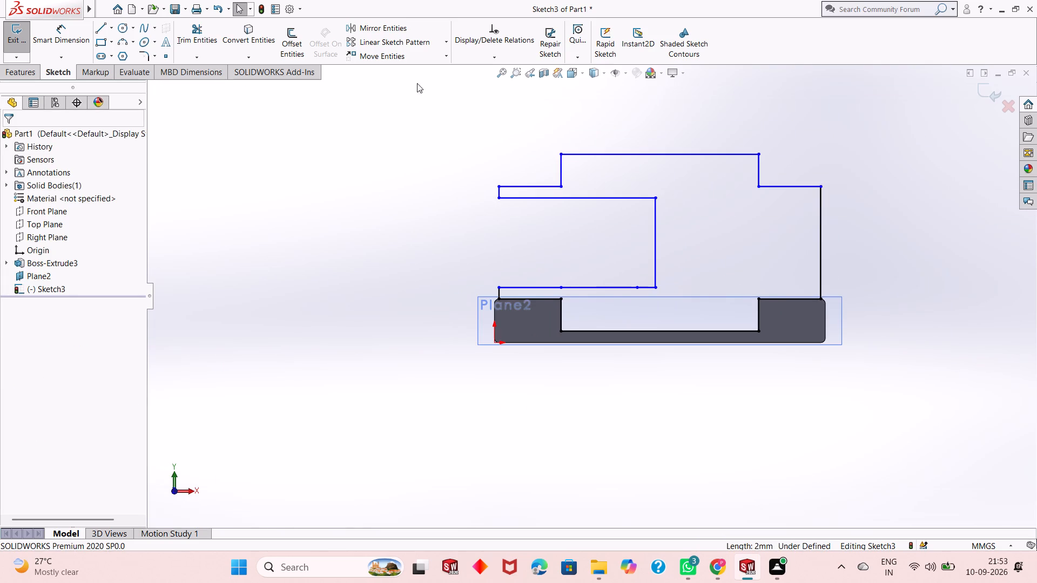
{"action": "left_click", "coordinate": [74, 45]}
{"action": "scroll", "coordinate": [515, 276], "scroll_direction": "down", "scroll_amount": 3}
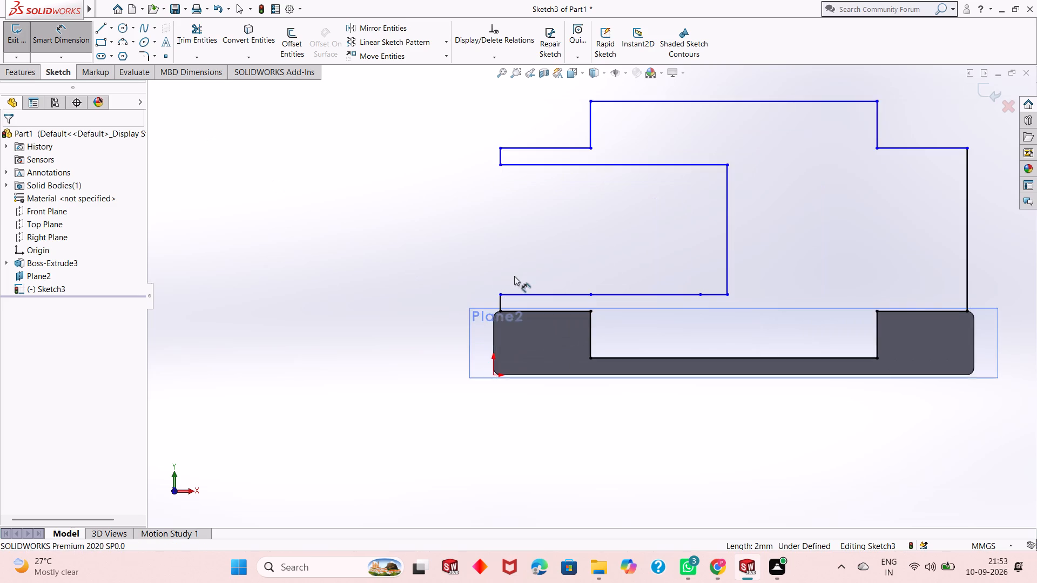
{"action": "left_click", "coordinate": [500, 304]}
{"action": "left_click", "coordinate": [426, 300]}
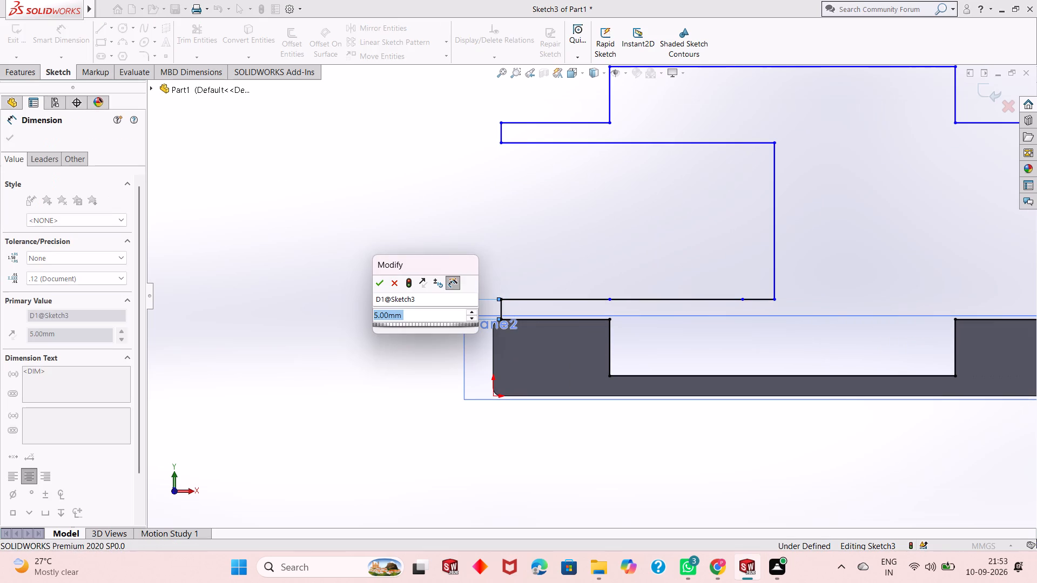
{"action": "left_click", "coordinate": [379, 281]}
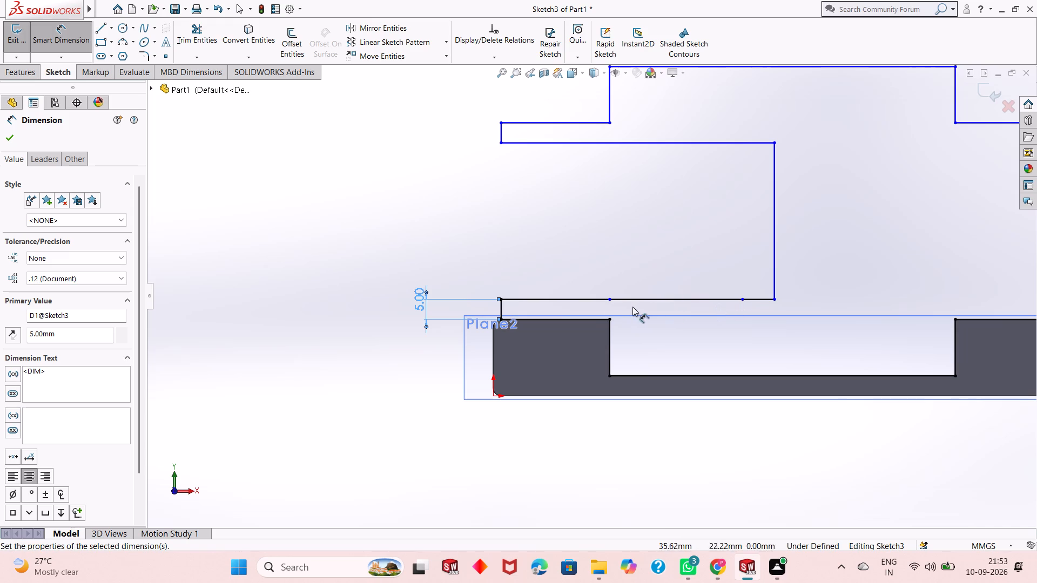
Dimension the side notch's horizontal depth and the height of its inner vertical wall, keeping the drawn sizes.
{"action": "left_click", "coordinate": [502, 301]}
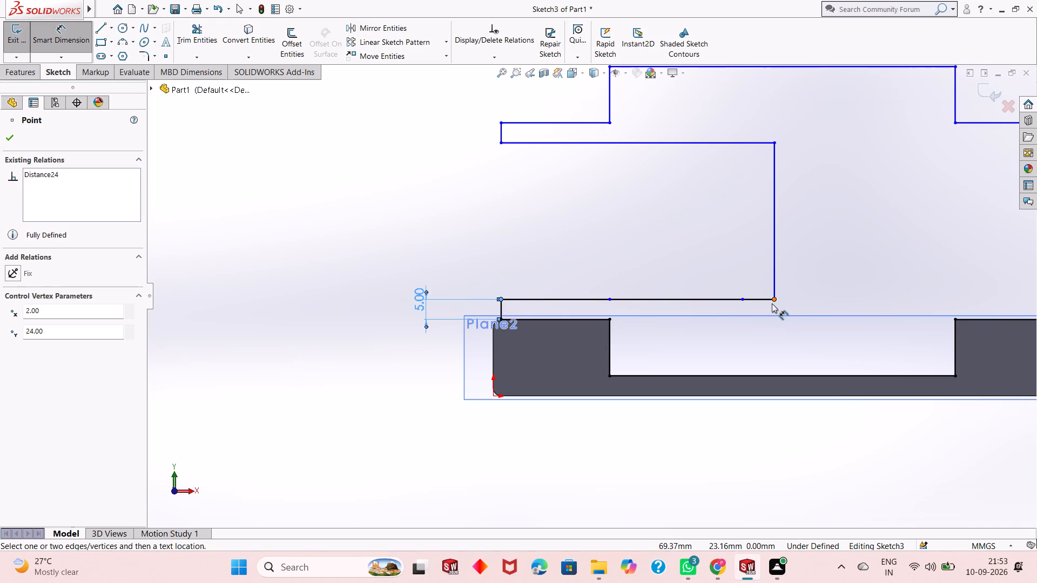
{"action": "left_click", "coordinate": [775, 301]}
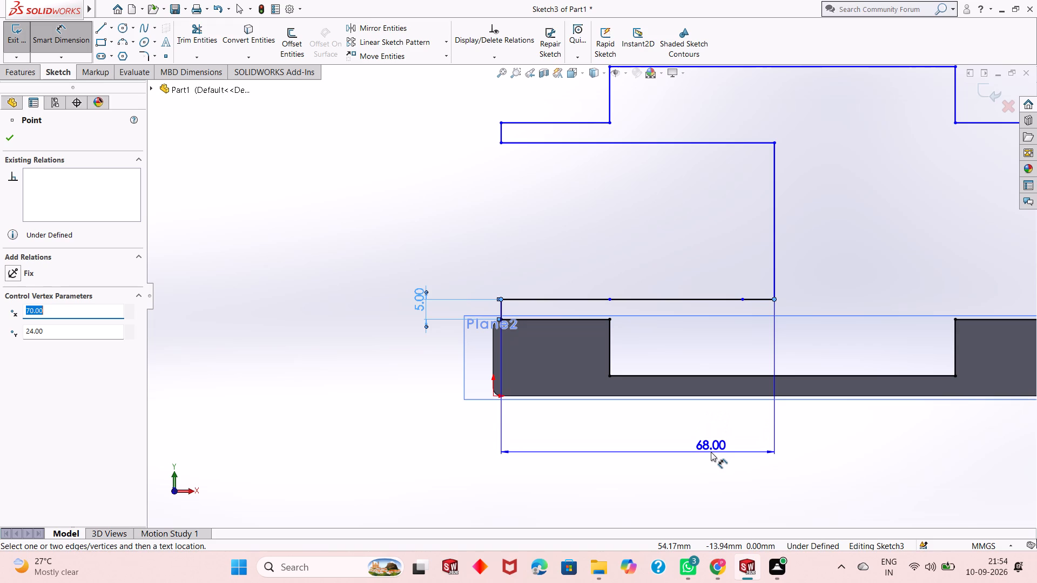
{"action": "left_click", "coordinate": [711, 452]}
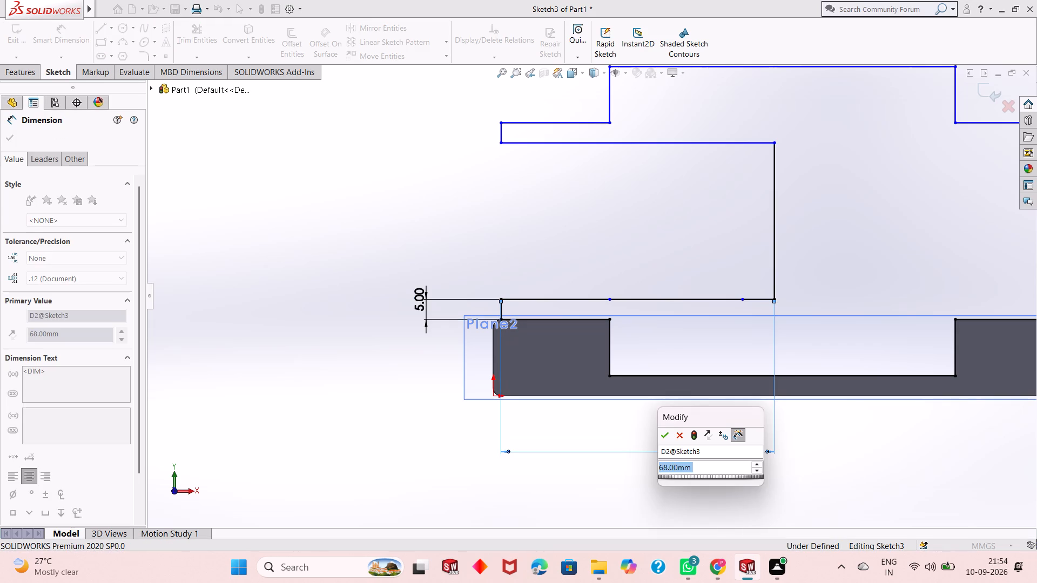
{"action": "left_click", "coordinate": [666, 438]}
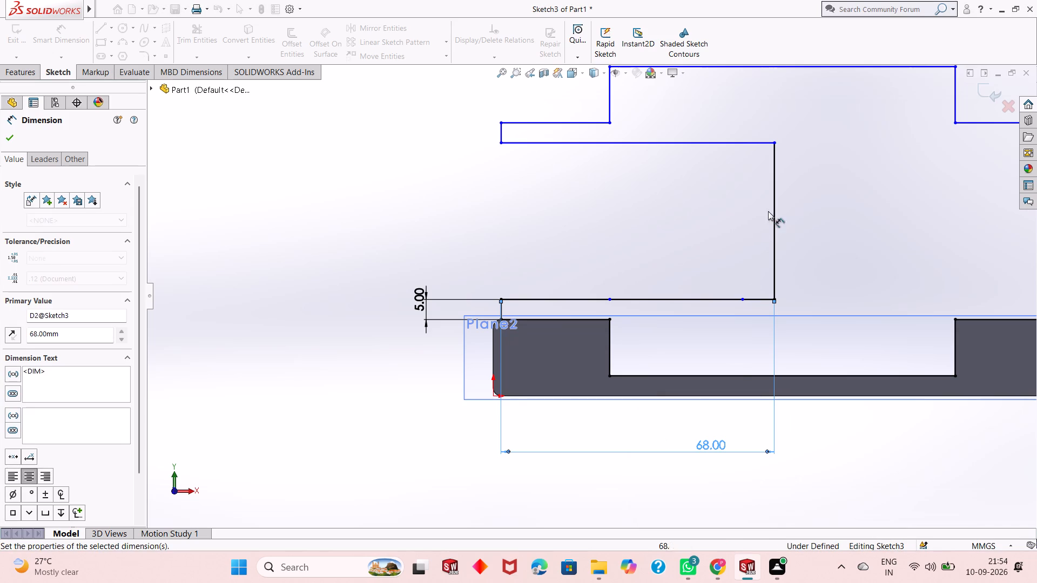
{"action": "left_click", "coordinate": [772, 219]}
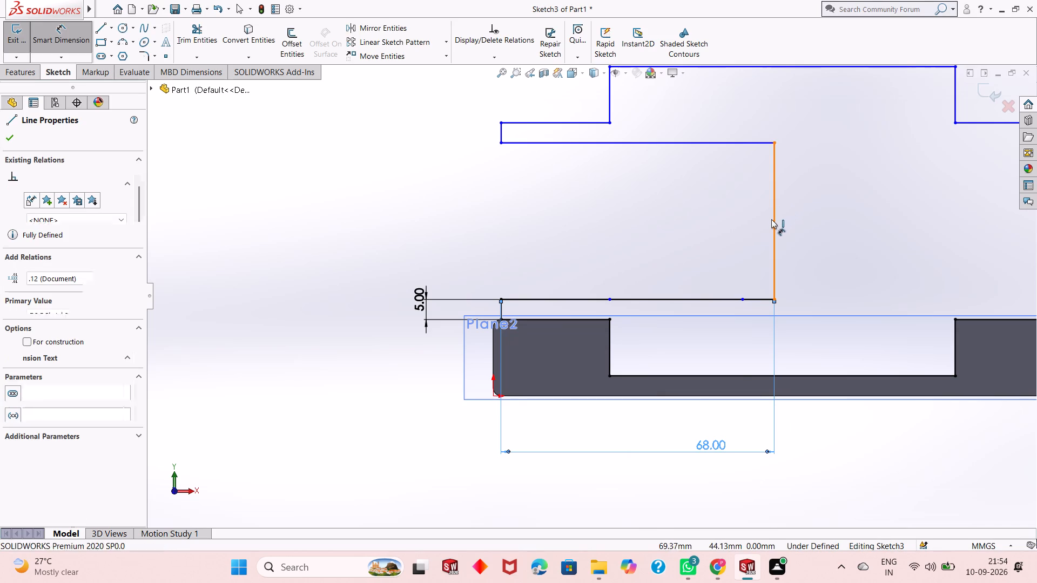
{"action": "left_click", "coordinate": [321, 268]}
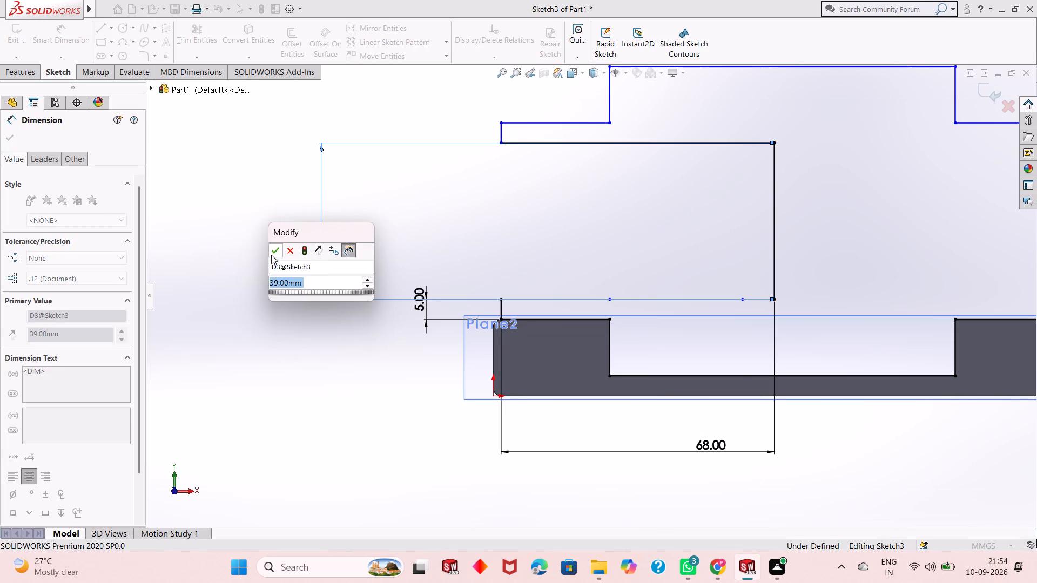
{"action": "left_click", "coordinate": [271, 255]}
Dimension the short vertical end above the side notch and the horizontal ledge it supports, keeping the drawn sizes.
{"action": "scroll", "coordinate": [571, 235], "scroll_direction": "up", "scroll_amount": 3}
{"action": "scroll", "coordinate": [644, 152], "scroll_direction": "down", "scroll_amount": 1}
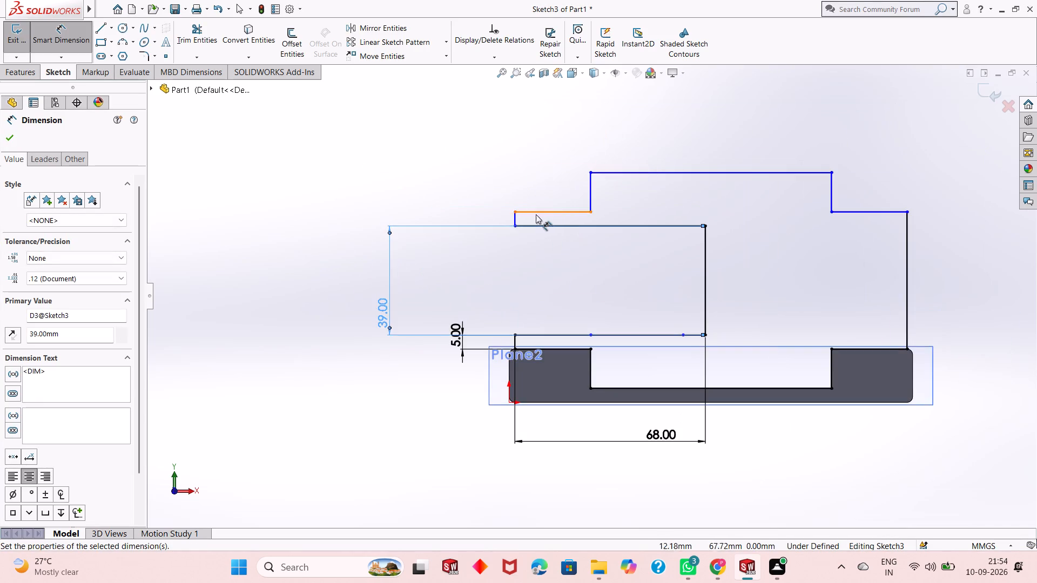
{"action": "scroll", "coordinate": [529, 217], "scroll_direction": "down", "scroll_amount": 4}
{"action": "left_click", "coordinate": [518, 238]}
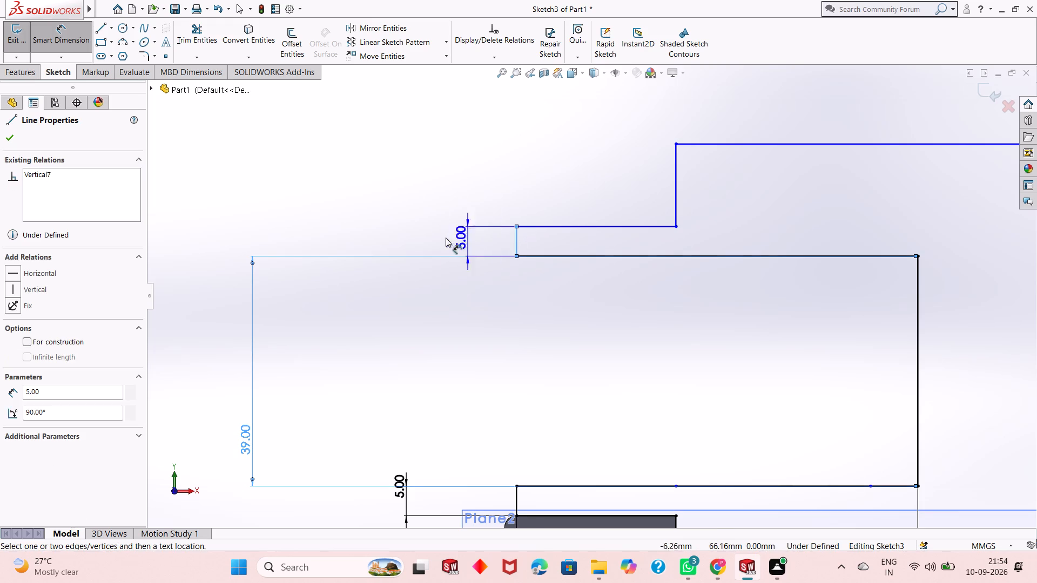
{"action": "left_click", "coordinate": [376, 236]}
{"action": "left_click", "coordinate": [331, 215]}
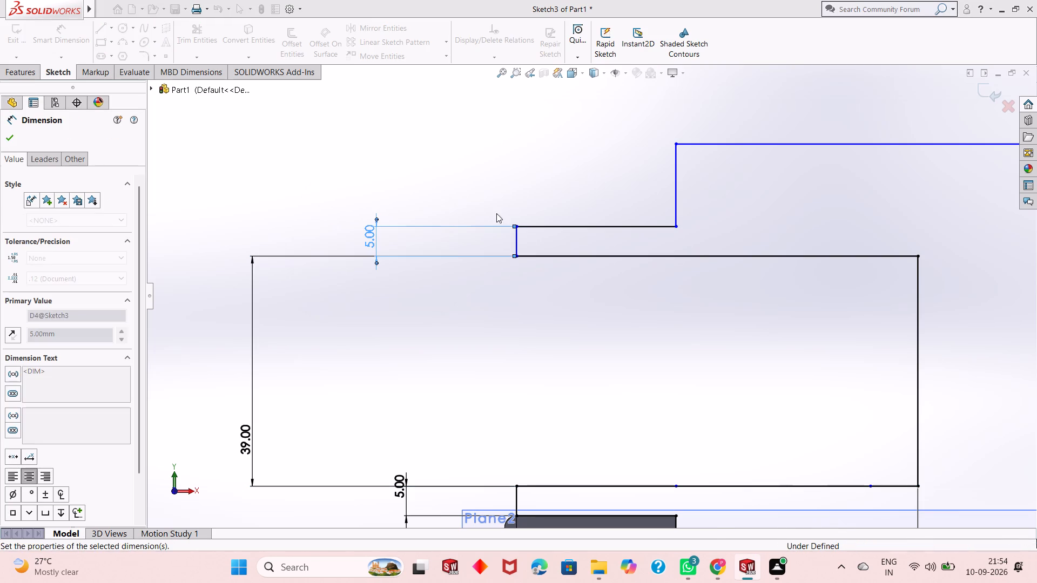
{"action": "left_click", "coordinate": [563, 227]}
{"action": "left_click", "coordinate": [563, 293]}
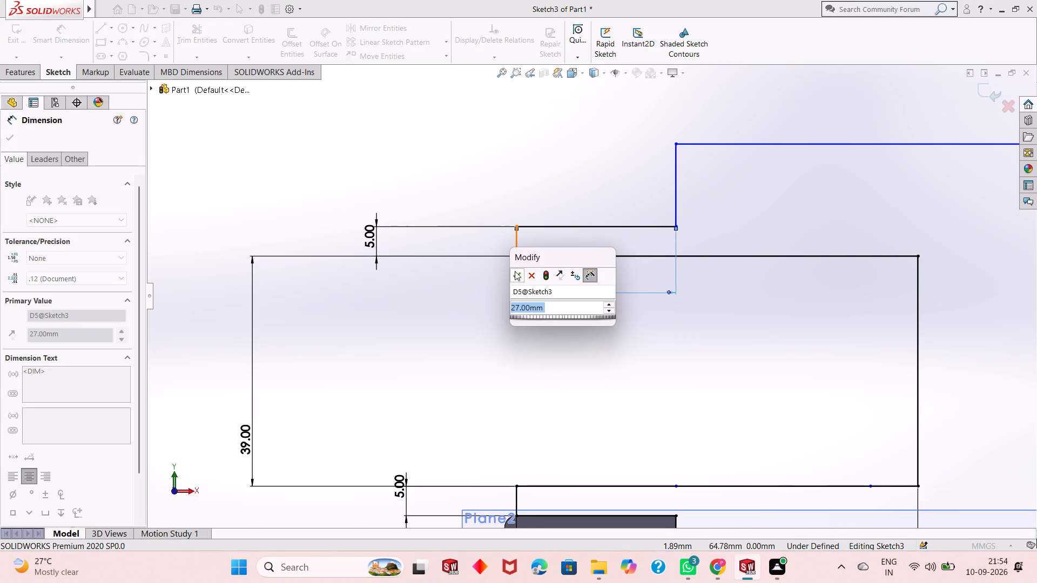
{"action": "left_click", "coordinate": [515, 275]}
Dimension the vertical step rising from the ledge and the profile's top horizontal line, keeping the drawn sizes.
{"action": "left_click", "coordinate": [676, 187]}
{"action": "left_click", "coordinate": [462, 188]}
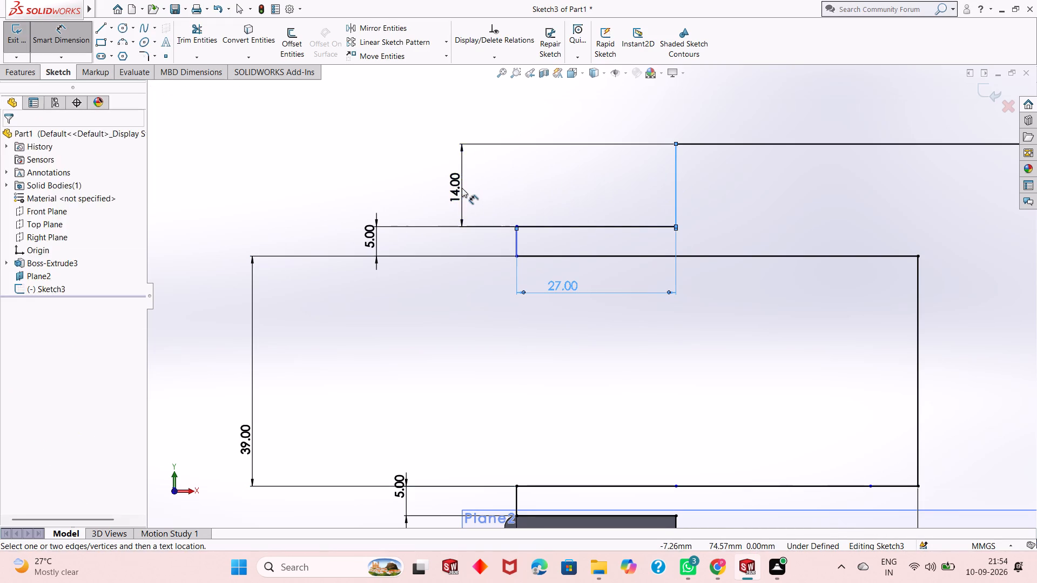
{"action": "left_click", "coordinate": [420, 172]}
{"action": "scroll", "coordinate": [544, 247], "scroll_direction": "up", "scroll_amount": 3}
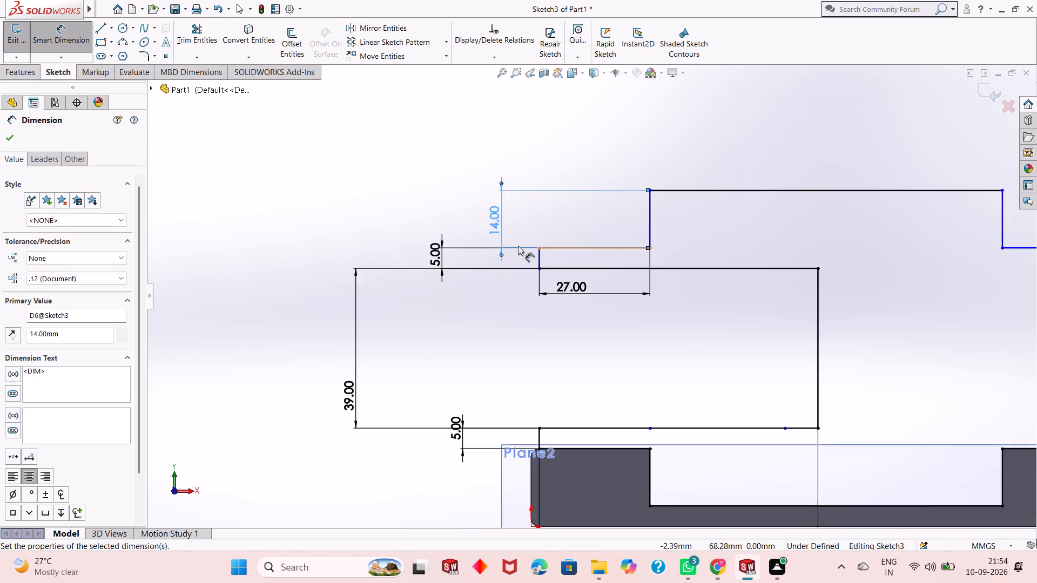
{"action": "scroll", "coordinate": [518, 246], "scroll_direction": "up", "scroll_amount": 4}
{"action": "scroll", "coordinate": [697, 259], "scroll_direction": "down", "scroll_amount": 2}
{"action": "left_click", "coordinate": [640, 254]}
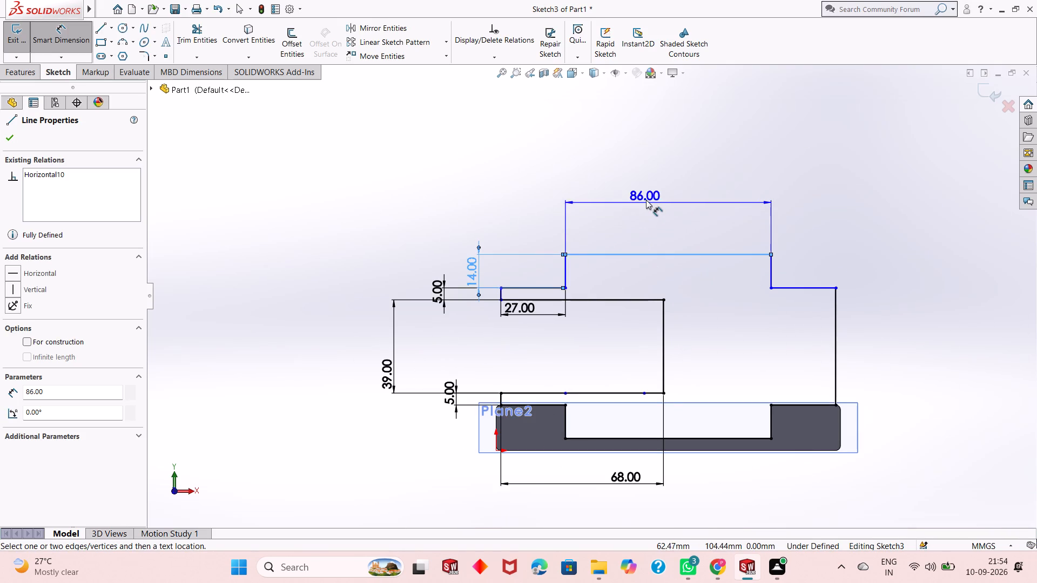
{"action": "left_click", "coordinate": [650, 190]}
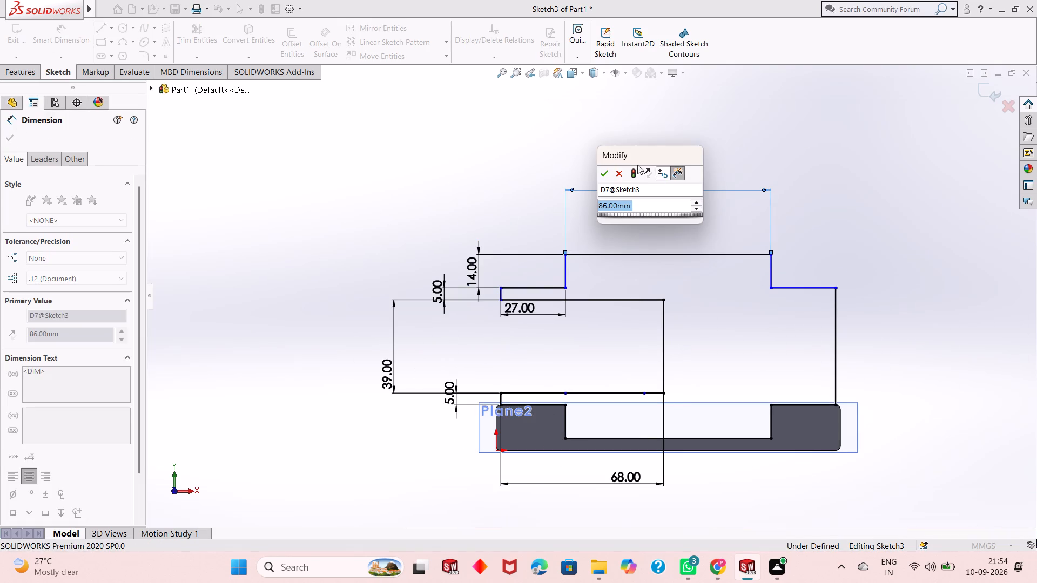
{"action": "left_click", "coordinate": [603, 169]}
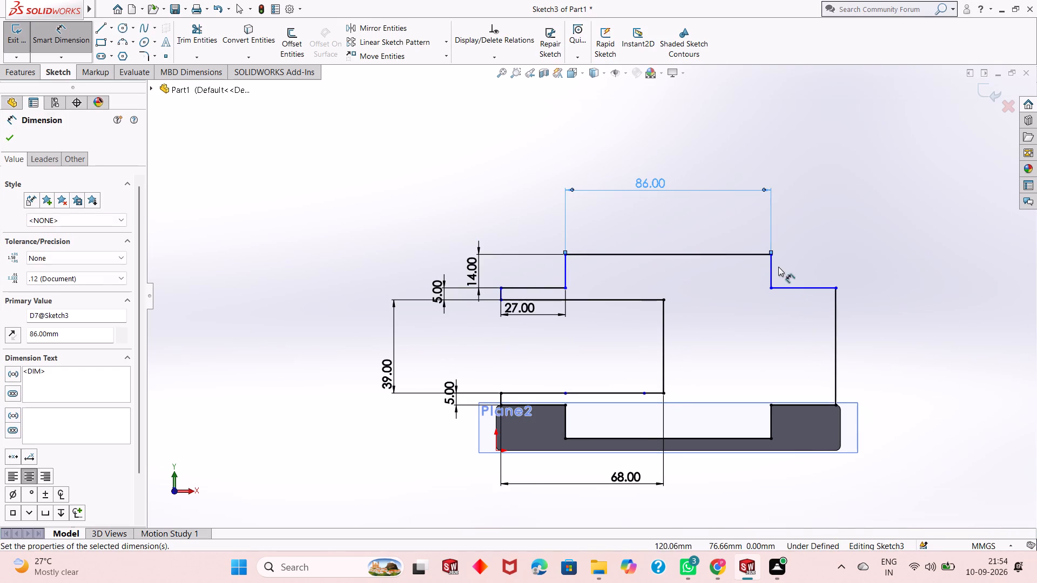
Dimension the vertical step and horizontal ledge at the far end of the profile's top line, keeping the drawn sizes.
{"action": "left_click", "coordinate": [770, 267]}
{"action": "left_click", "coordinate": [916, 249]}
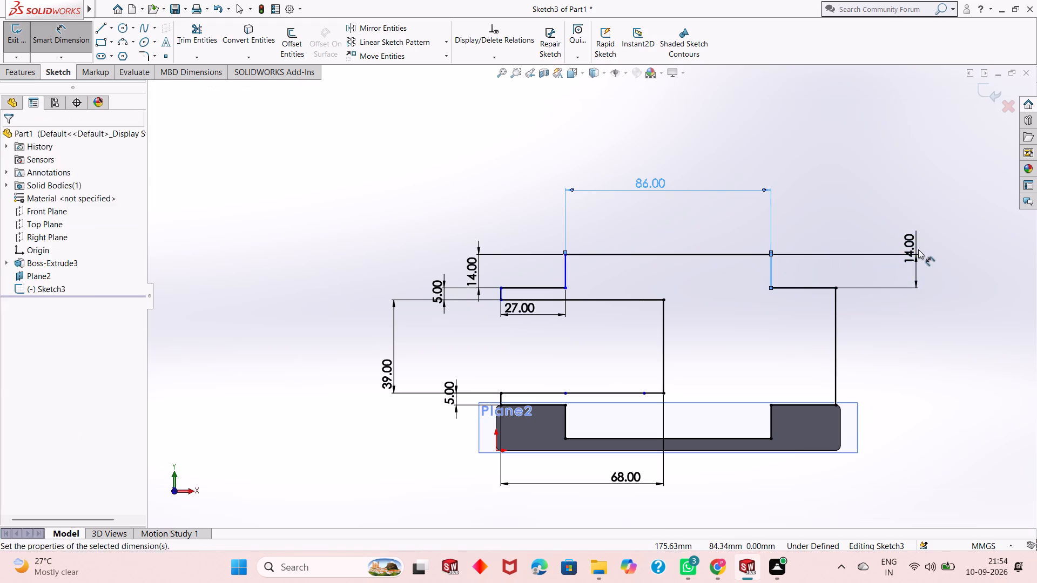
{"action": "left_click", "coordinate": [865, 234]}
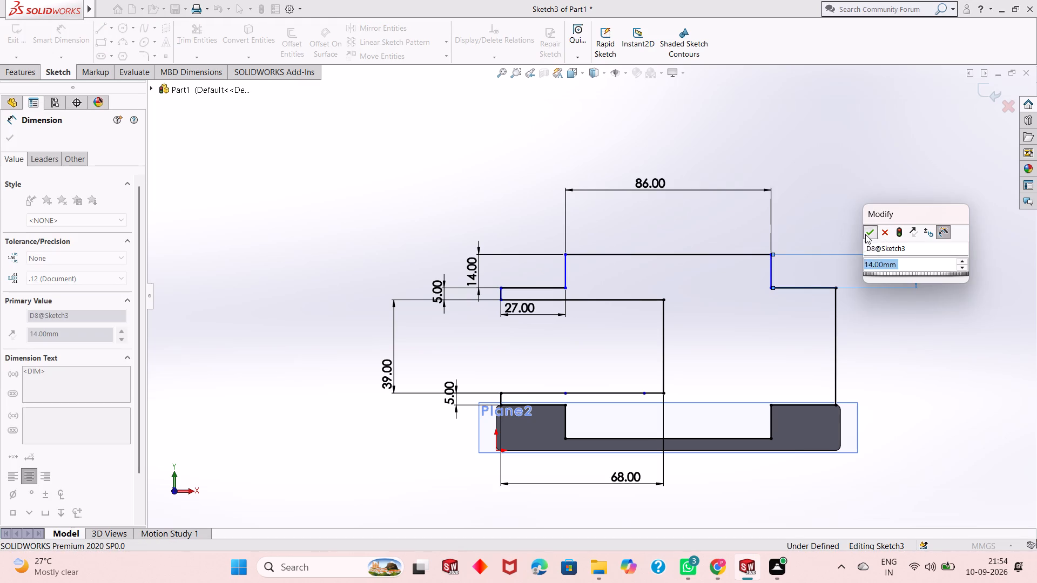
{"action": "left_click", "coordinate": [804, 289]}
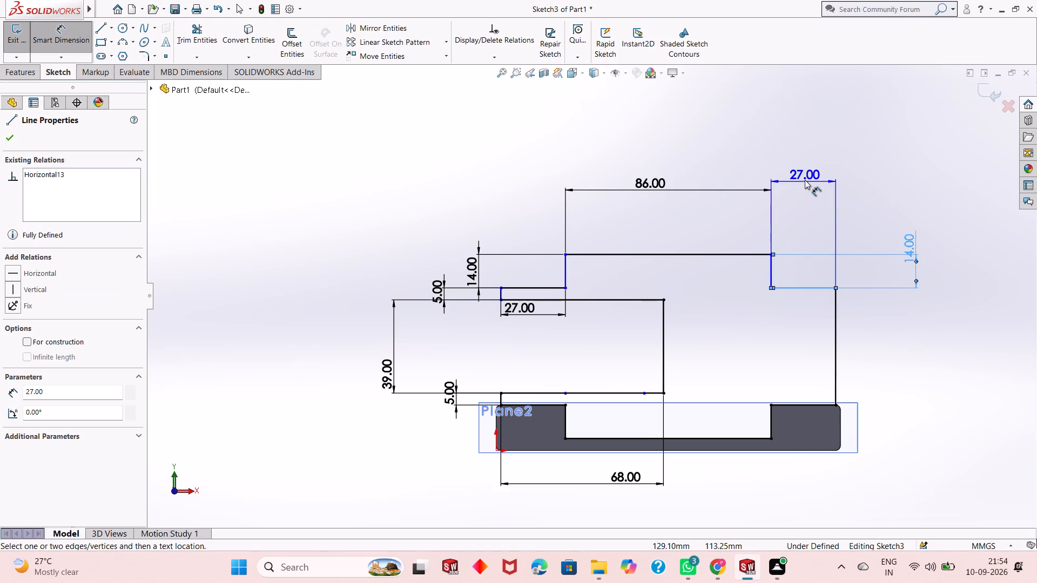
{"action": "left_click", "coordinate": [805, 177]}
{"action": "left_click", "coordinate": [755, 160]}
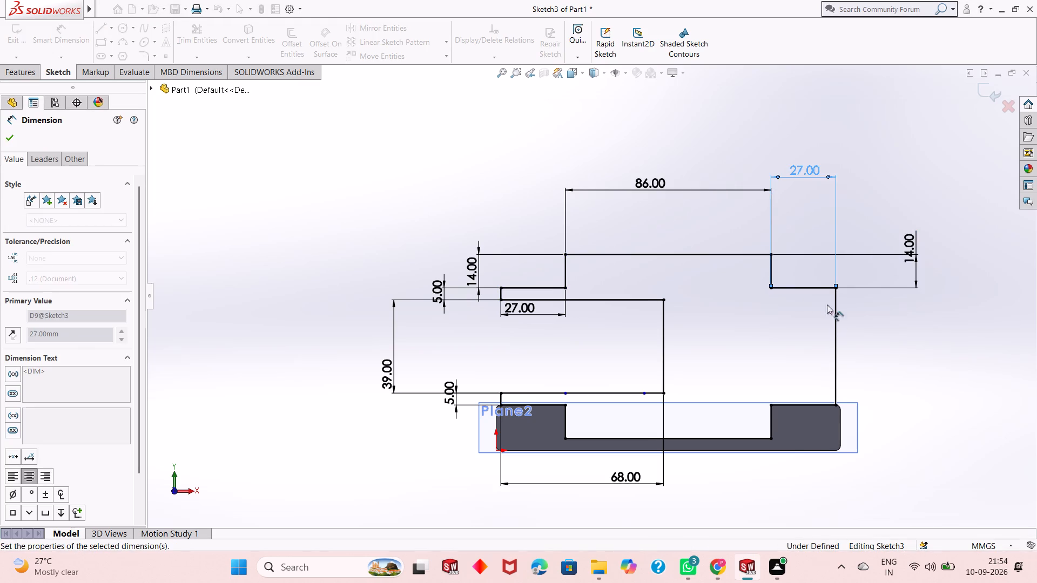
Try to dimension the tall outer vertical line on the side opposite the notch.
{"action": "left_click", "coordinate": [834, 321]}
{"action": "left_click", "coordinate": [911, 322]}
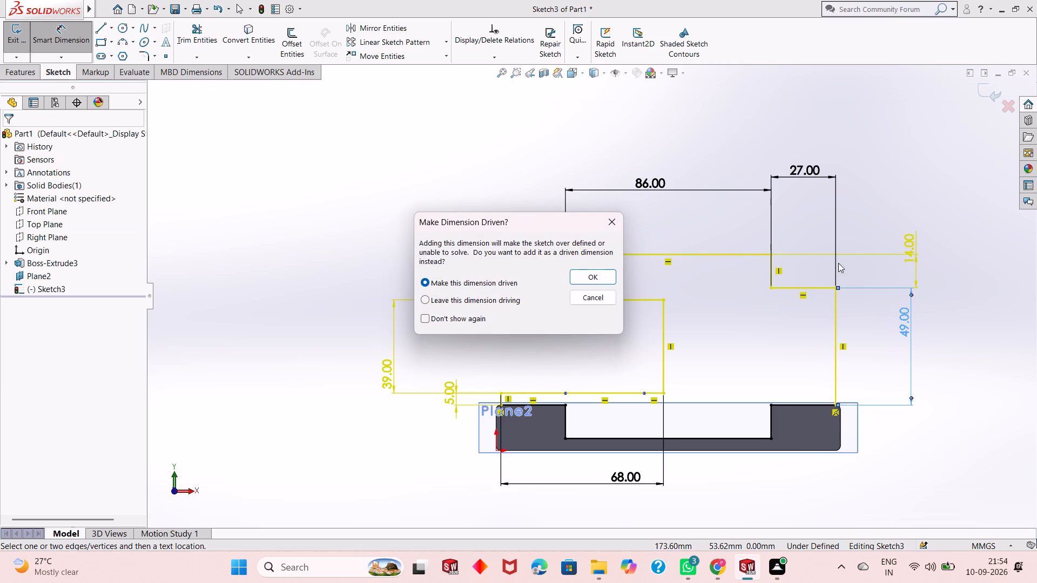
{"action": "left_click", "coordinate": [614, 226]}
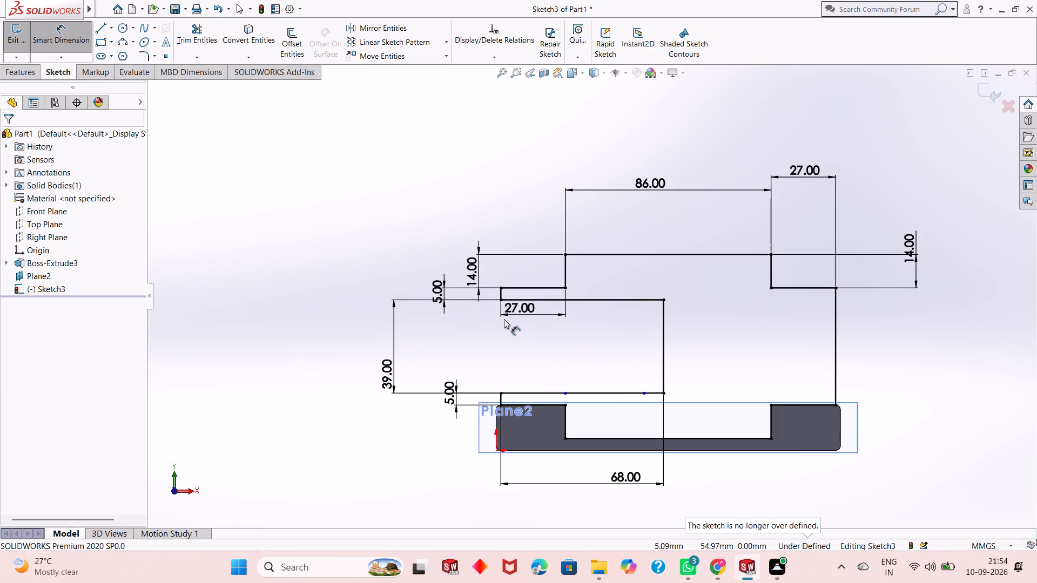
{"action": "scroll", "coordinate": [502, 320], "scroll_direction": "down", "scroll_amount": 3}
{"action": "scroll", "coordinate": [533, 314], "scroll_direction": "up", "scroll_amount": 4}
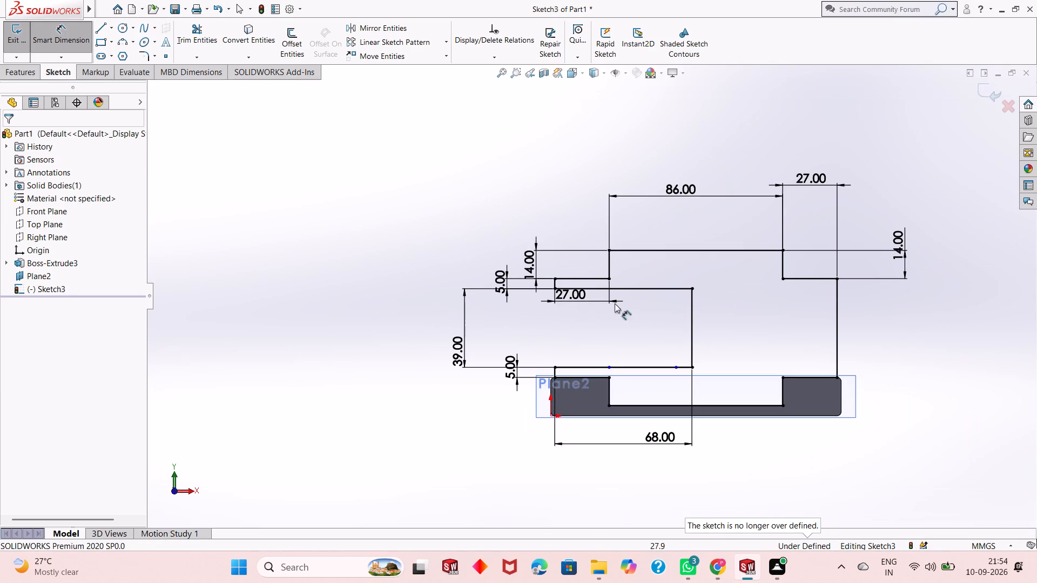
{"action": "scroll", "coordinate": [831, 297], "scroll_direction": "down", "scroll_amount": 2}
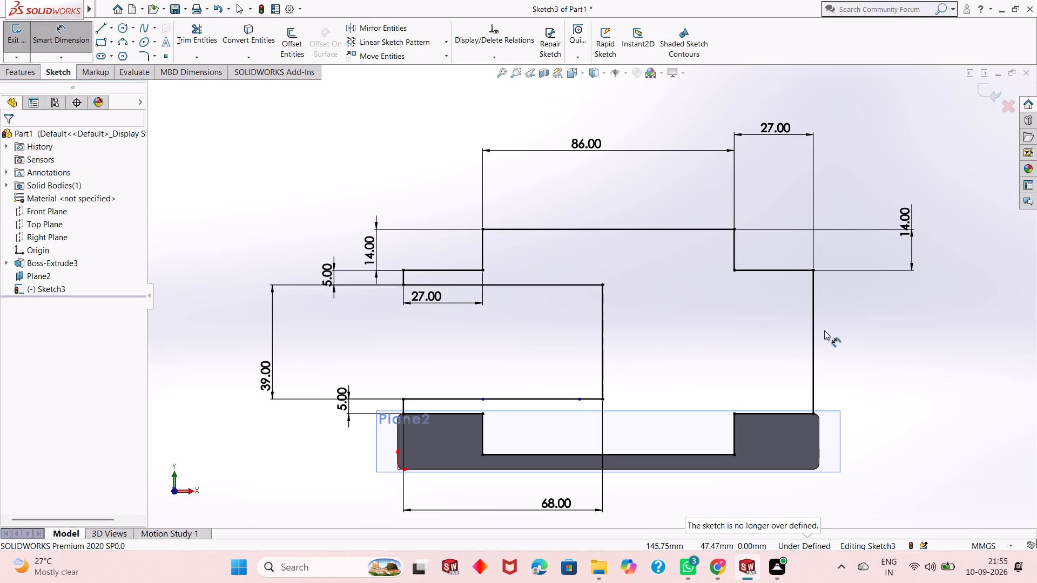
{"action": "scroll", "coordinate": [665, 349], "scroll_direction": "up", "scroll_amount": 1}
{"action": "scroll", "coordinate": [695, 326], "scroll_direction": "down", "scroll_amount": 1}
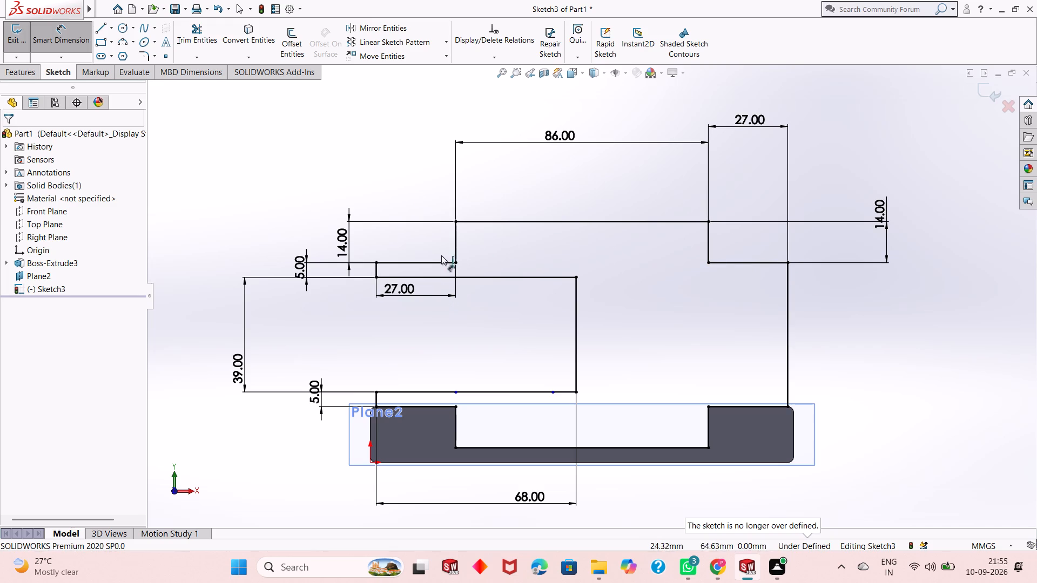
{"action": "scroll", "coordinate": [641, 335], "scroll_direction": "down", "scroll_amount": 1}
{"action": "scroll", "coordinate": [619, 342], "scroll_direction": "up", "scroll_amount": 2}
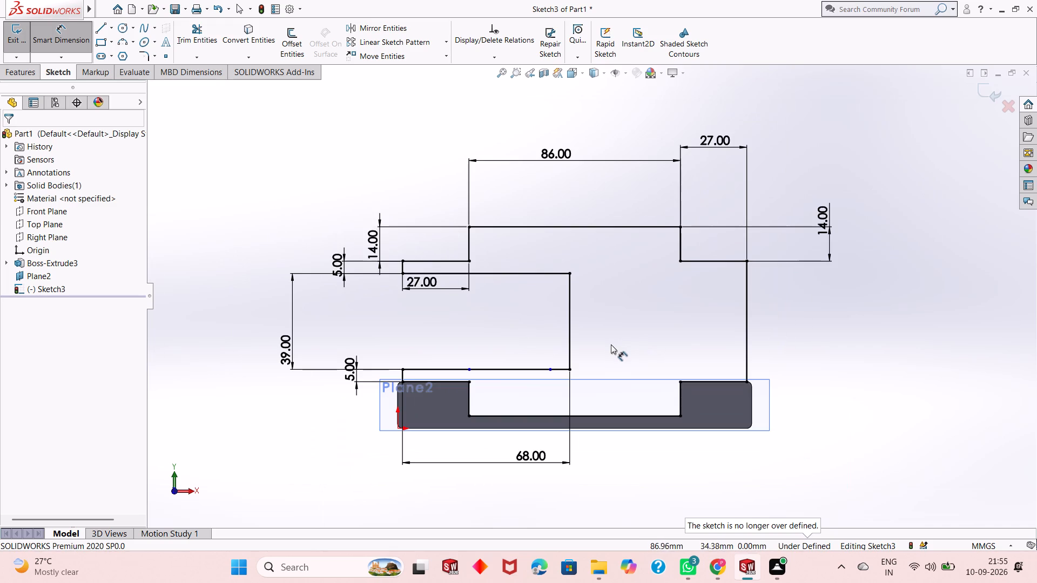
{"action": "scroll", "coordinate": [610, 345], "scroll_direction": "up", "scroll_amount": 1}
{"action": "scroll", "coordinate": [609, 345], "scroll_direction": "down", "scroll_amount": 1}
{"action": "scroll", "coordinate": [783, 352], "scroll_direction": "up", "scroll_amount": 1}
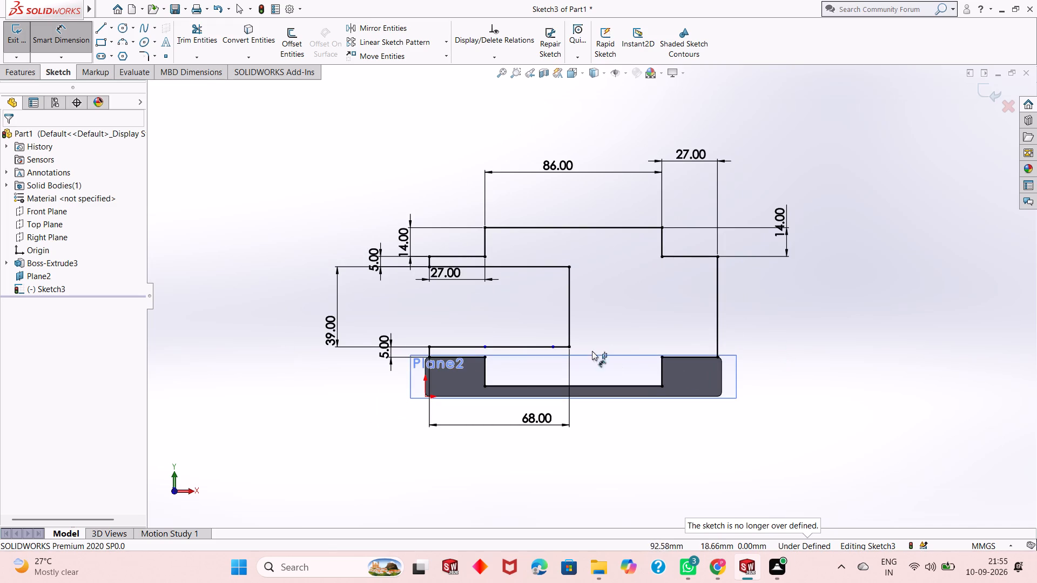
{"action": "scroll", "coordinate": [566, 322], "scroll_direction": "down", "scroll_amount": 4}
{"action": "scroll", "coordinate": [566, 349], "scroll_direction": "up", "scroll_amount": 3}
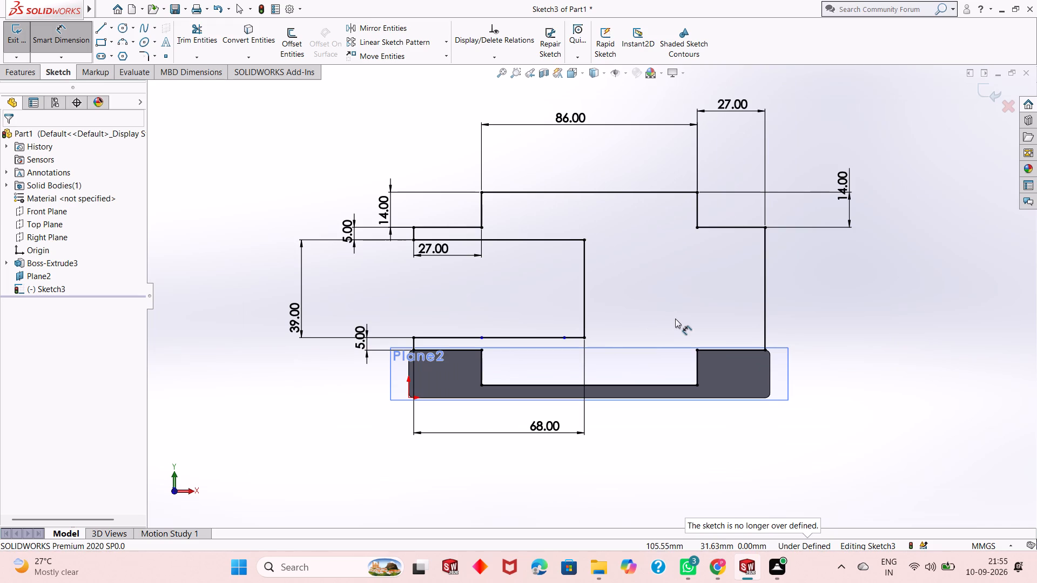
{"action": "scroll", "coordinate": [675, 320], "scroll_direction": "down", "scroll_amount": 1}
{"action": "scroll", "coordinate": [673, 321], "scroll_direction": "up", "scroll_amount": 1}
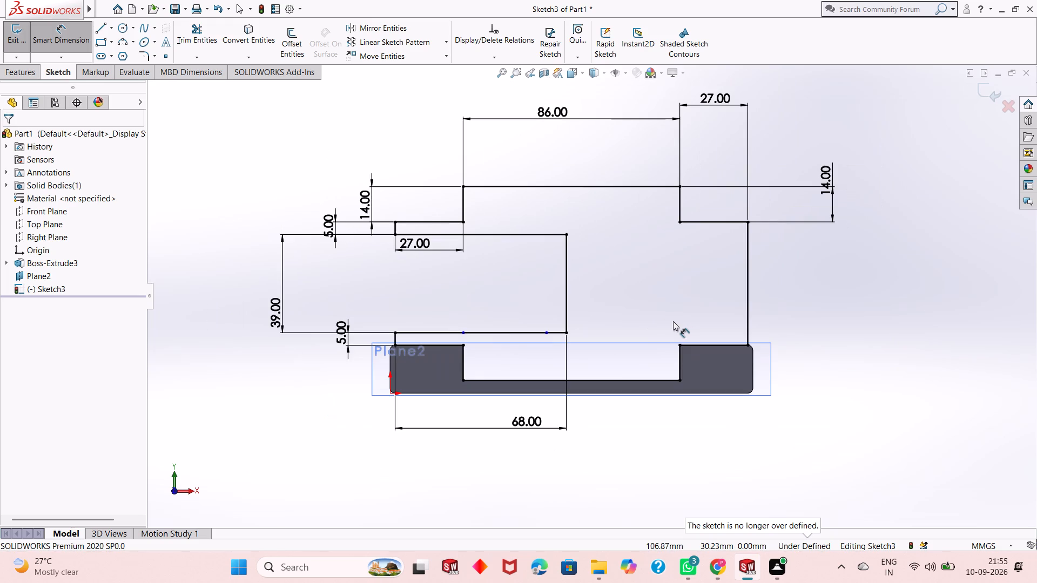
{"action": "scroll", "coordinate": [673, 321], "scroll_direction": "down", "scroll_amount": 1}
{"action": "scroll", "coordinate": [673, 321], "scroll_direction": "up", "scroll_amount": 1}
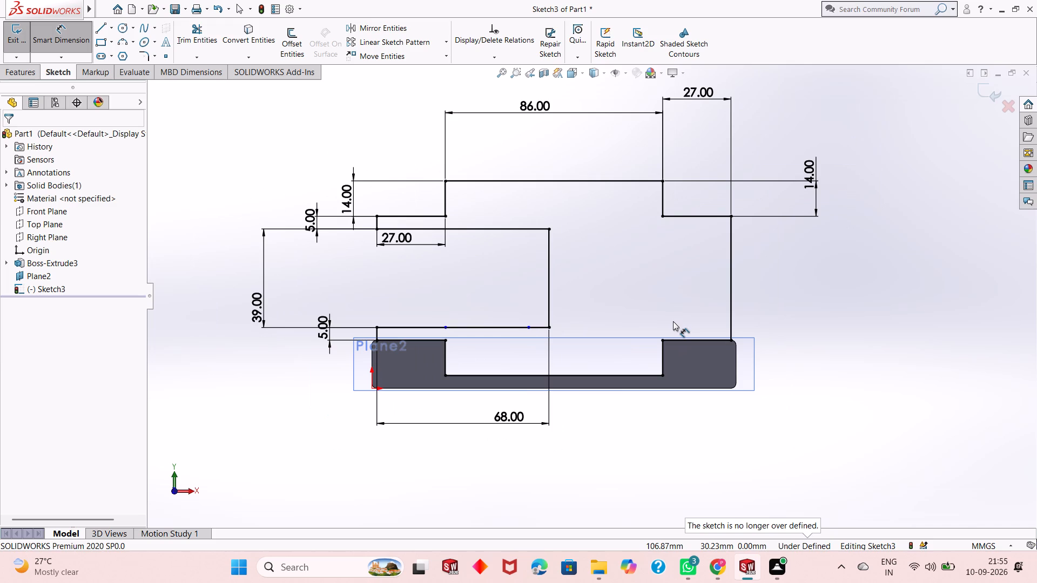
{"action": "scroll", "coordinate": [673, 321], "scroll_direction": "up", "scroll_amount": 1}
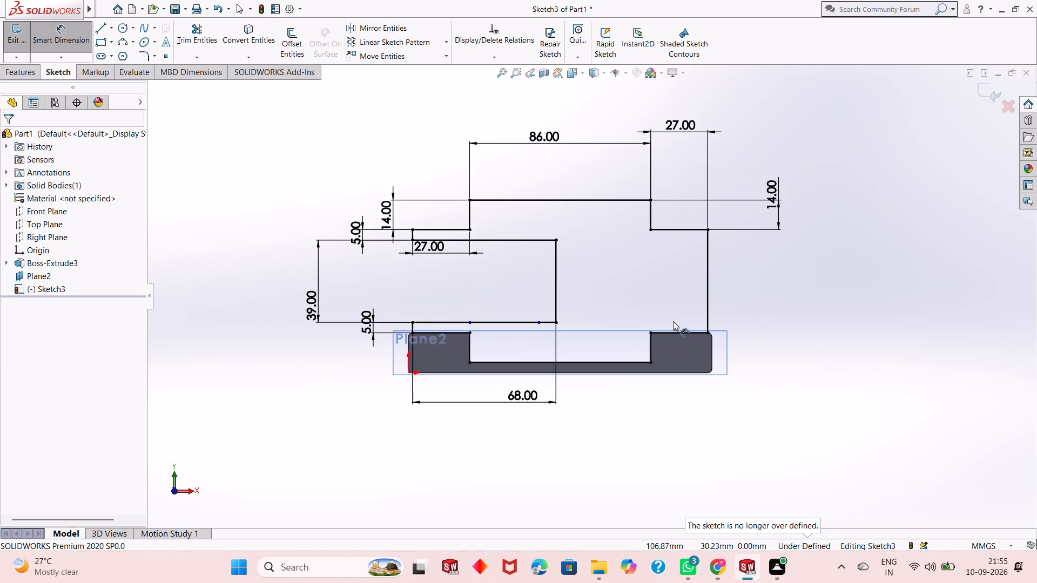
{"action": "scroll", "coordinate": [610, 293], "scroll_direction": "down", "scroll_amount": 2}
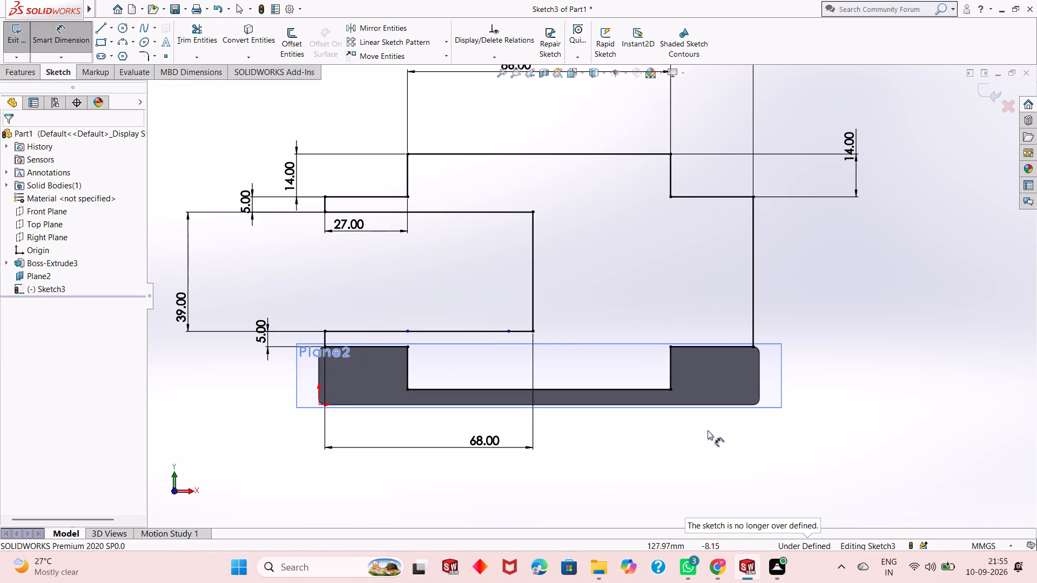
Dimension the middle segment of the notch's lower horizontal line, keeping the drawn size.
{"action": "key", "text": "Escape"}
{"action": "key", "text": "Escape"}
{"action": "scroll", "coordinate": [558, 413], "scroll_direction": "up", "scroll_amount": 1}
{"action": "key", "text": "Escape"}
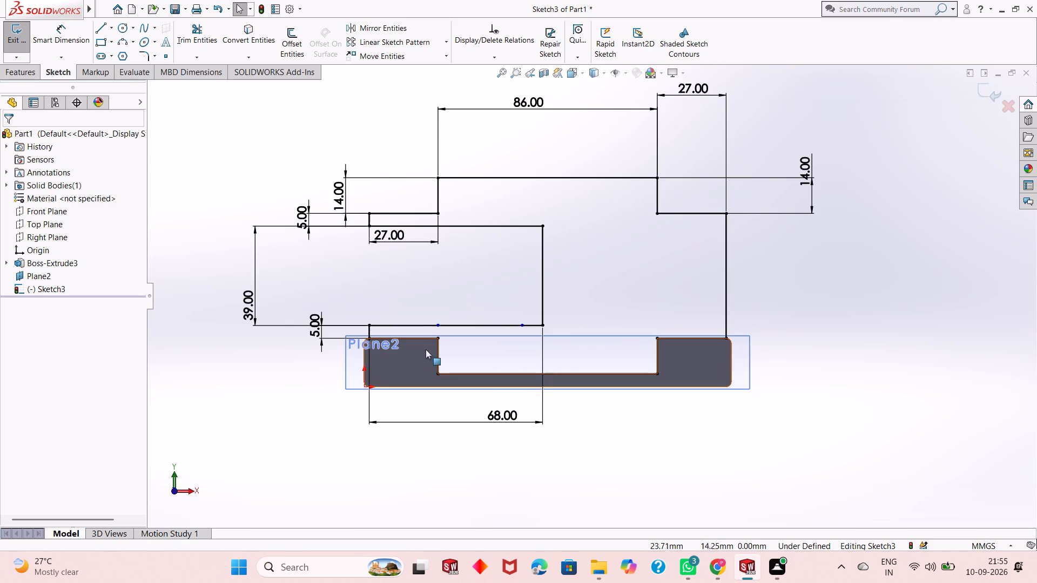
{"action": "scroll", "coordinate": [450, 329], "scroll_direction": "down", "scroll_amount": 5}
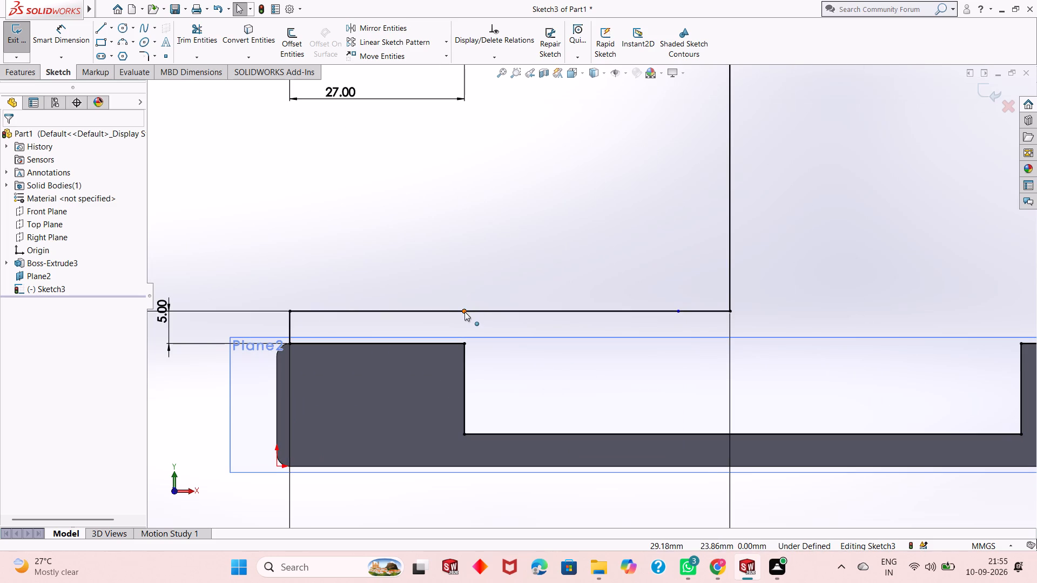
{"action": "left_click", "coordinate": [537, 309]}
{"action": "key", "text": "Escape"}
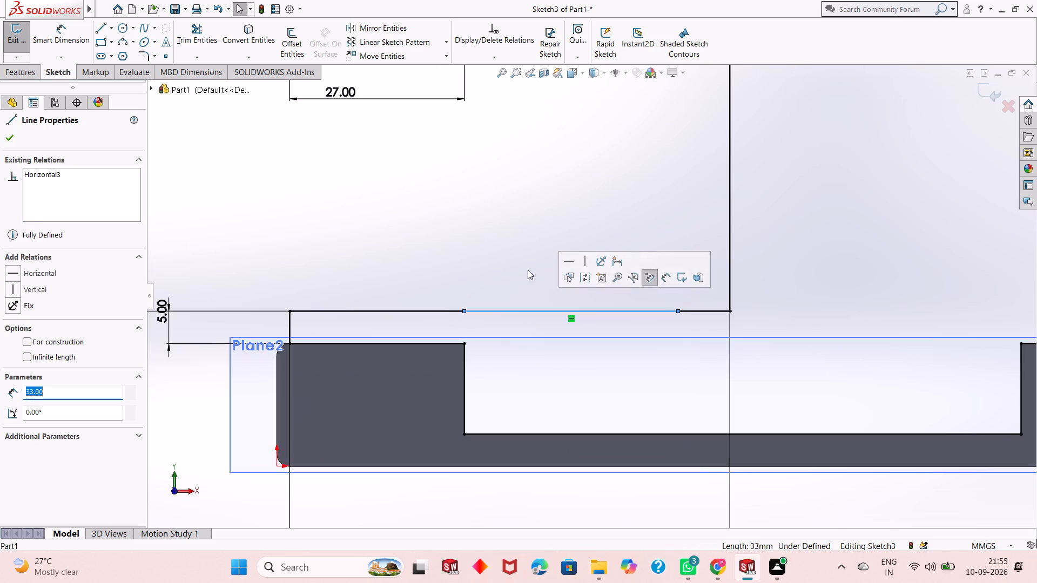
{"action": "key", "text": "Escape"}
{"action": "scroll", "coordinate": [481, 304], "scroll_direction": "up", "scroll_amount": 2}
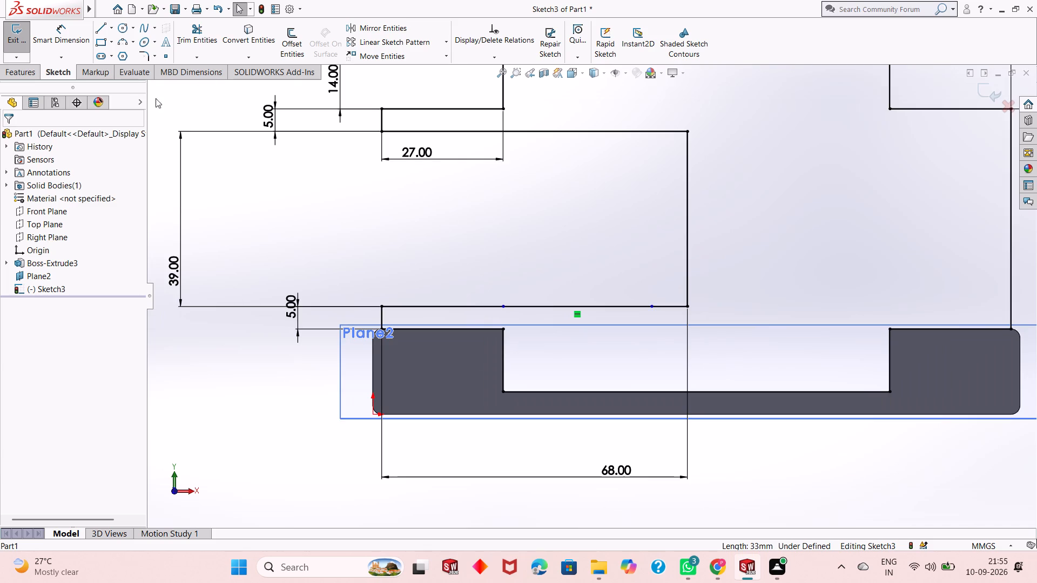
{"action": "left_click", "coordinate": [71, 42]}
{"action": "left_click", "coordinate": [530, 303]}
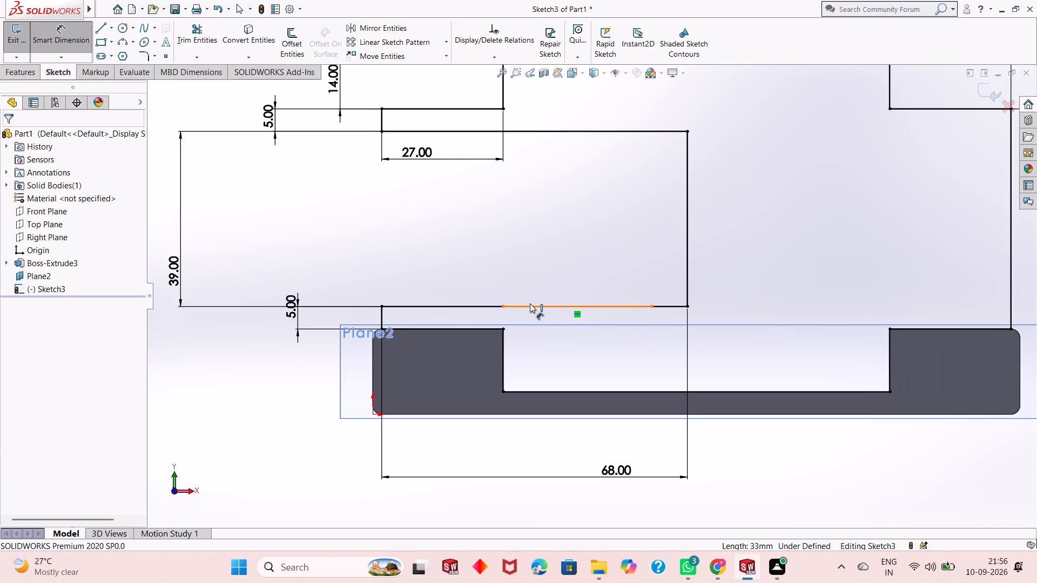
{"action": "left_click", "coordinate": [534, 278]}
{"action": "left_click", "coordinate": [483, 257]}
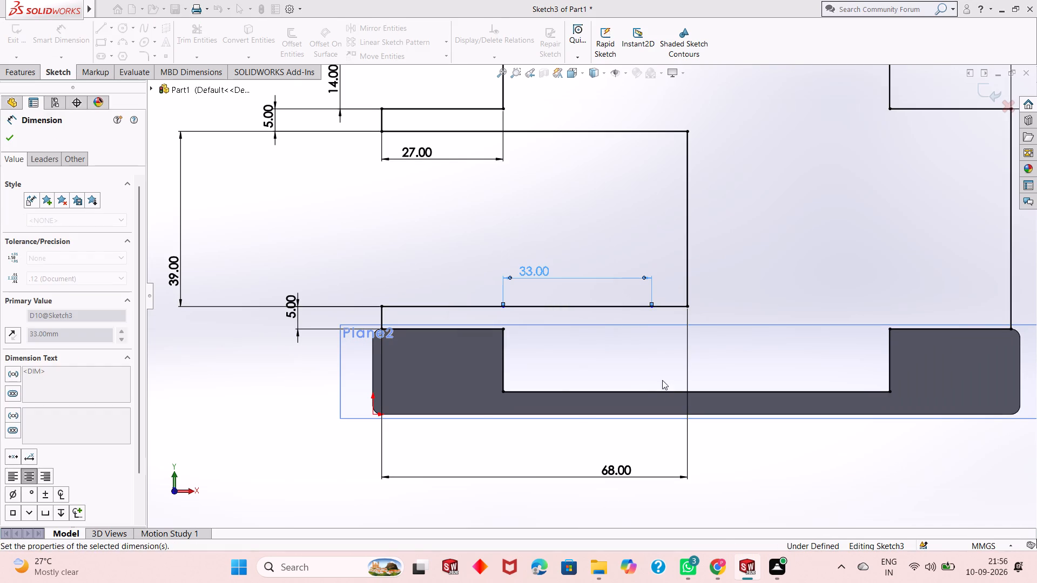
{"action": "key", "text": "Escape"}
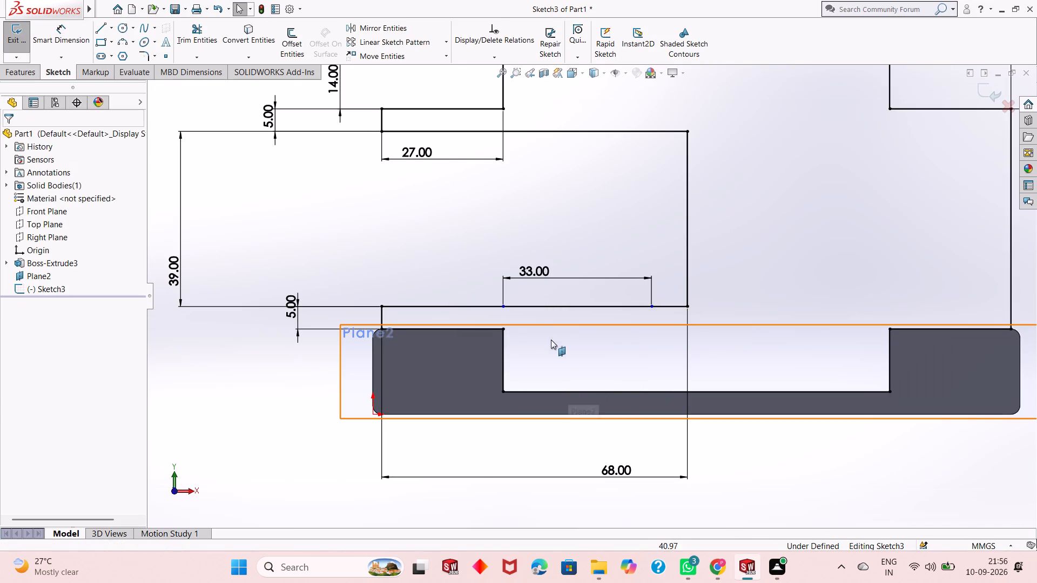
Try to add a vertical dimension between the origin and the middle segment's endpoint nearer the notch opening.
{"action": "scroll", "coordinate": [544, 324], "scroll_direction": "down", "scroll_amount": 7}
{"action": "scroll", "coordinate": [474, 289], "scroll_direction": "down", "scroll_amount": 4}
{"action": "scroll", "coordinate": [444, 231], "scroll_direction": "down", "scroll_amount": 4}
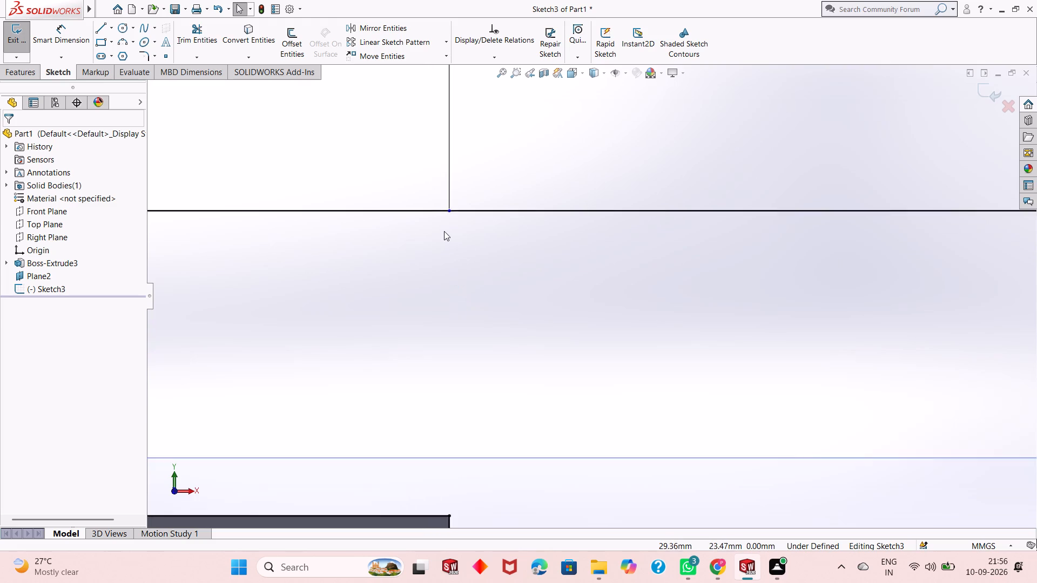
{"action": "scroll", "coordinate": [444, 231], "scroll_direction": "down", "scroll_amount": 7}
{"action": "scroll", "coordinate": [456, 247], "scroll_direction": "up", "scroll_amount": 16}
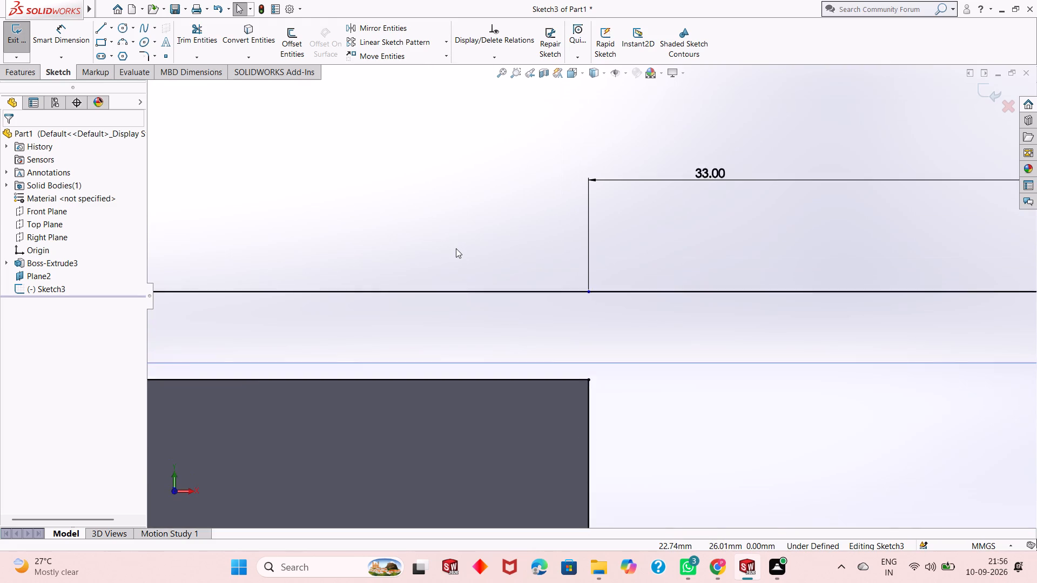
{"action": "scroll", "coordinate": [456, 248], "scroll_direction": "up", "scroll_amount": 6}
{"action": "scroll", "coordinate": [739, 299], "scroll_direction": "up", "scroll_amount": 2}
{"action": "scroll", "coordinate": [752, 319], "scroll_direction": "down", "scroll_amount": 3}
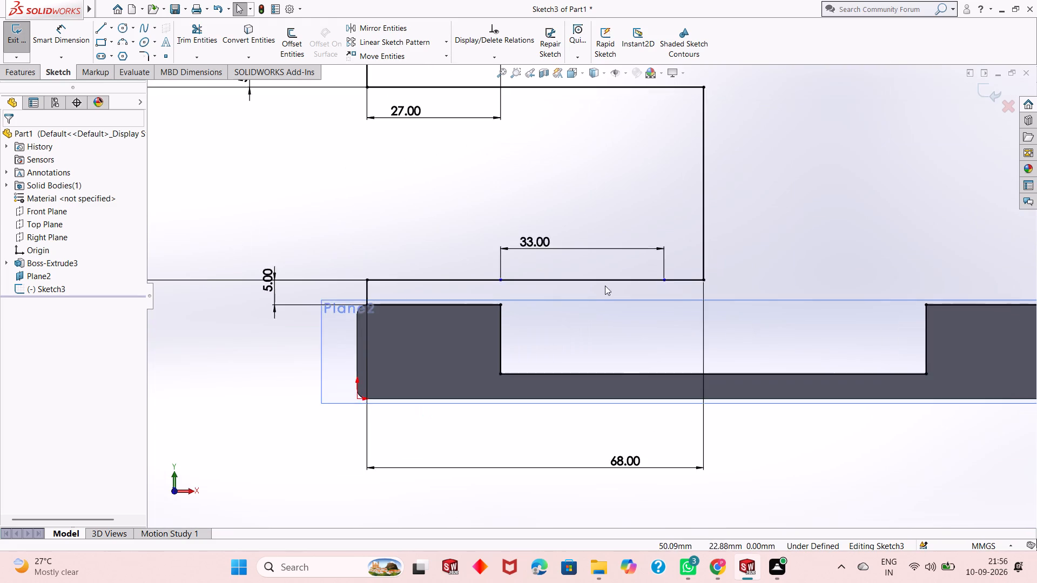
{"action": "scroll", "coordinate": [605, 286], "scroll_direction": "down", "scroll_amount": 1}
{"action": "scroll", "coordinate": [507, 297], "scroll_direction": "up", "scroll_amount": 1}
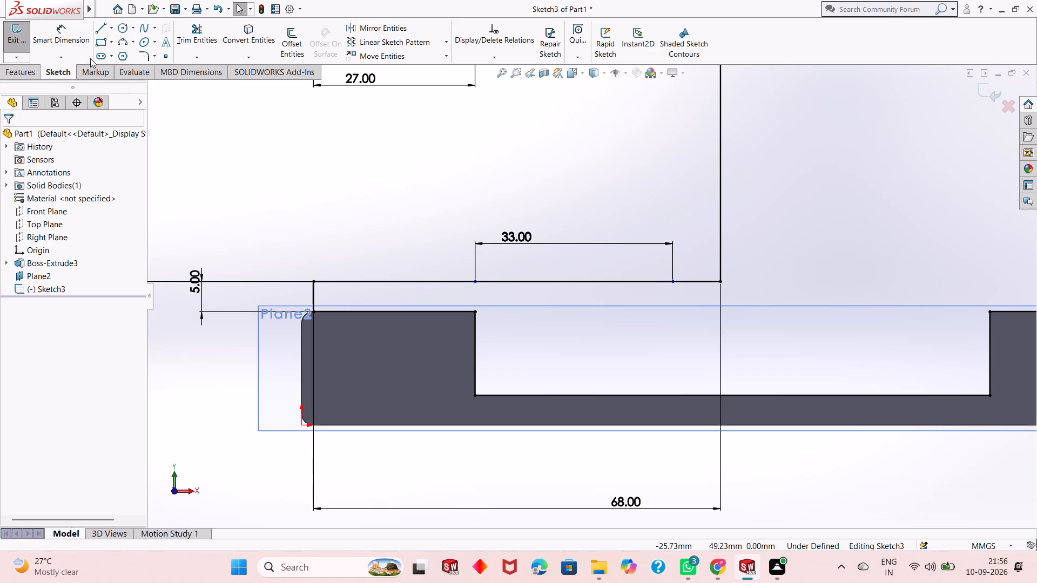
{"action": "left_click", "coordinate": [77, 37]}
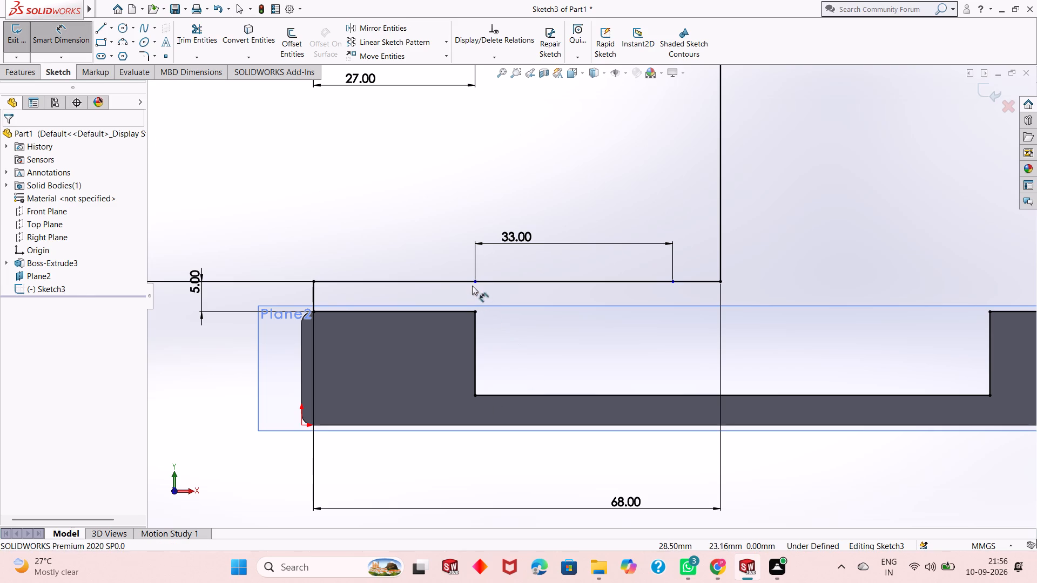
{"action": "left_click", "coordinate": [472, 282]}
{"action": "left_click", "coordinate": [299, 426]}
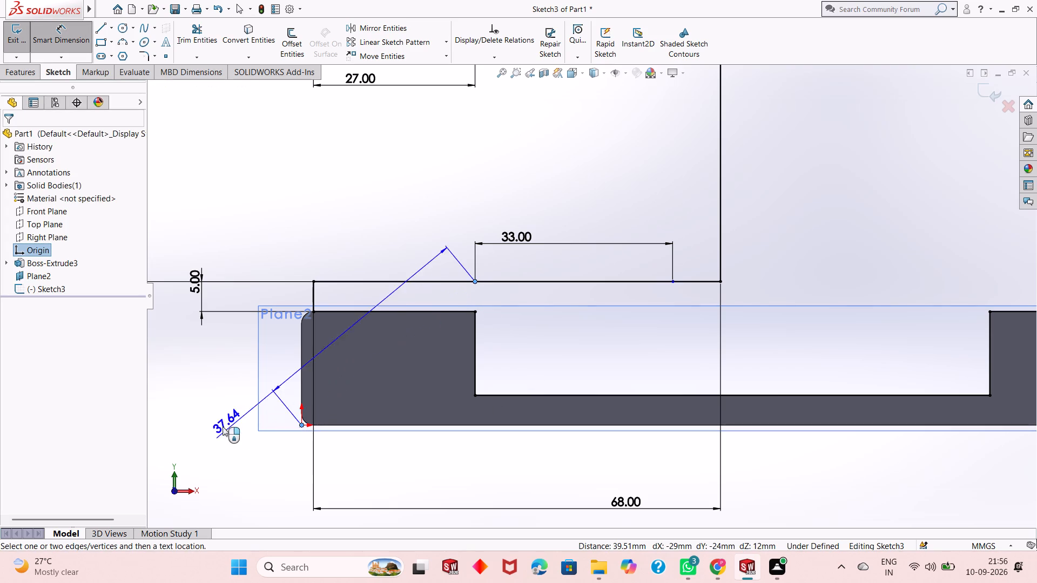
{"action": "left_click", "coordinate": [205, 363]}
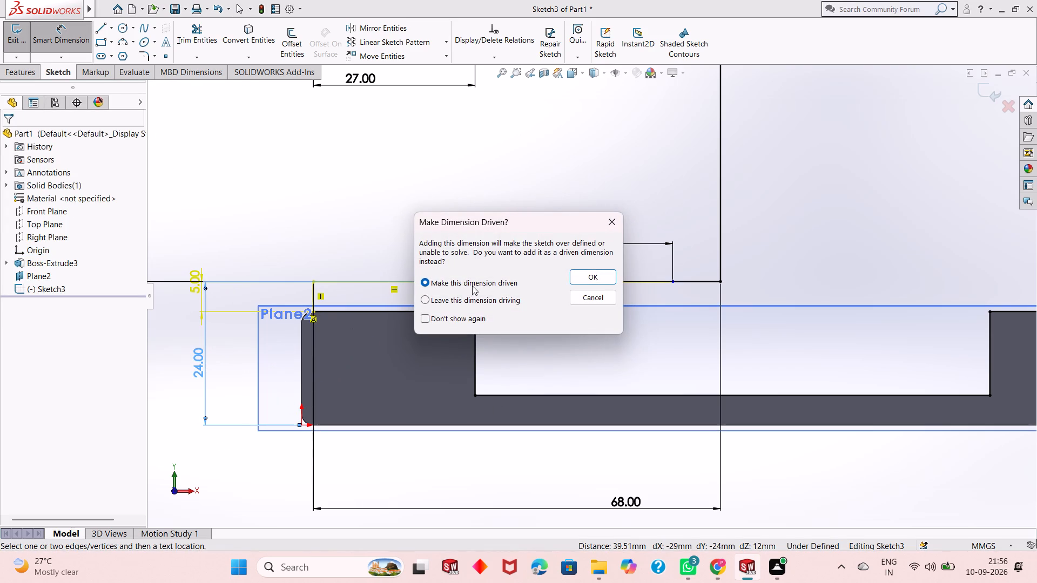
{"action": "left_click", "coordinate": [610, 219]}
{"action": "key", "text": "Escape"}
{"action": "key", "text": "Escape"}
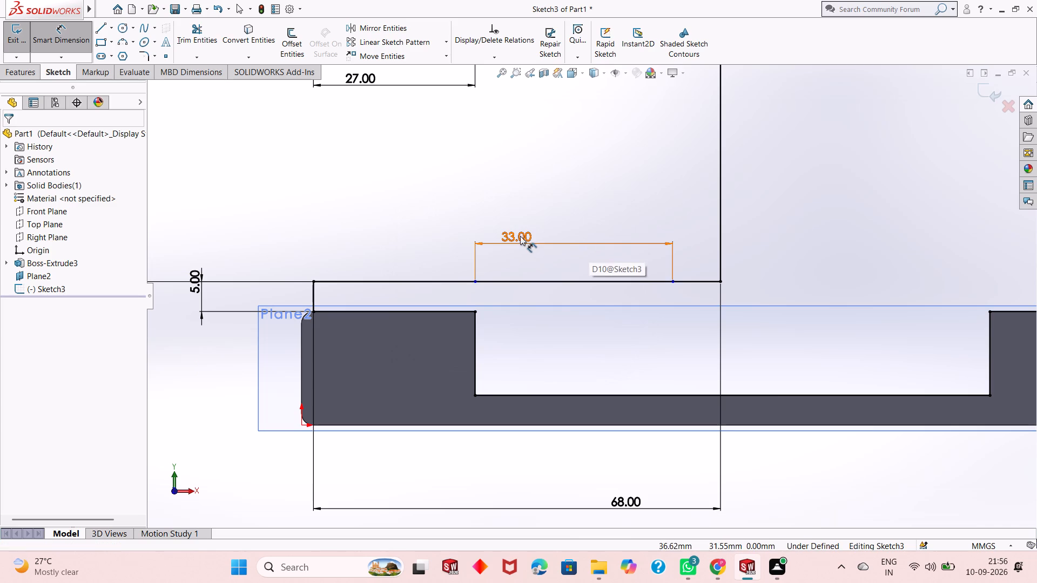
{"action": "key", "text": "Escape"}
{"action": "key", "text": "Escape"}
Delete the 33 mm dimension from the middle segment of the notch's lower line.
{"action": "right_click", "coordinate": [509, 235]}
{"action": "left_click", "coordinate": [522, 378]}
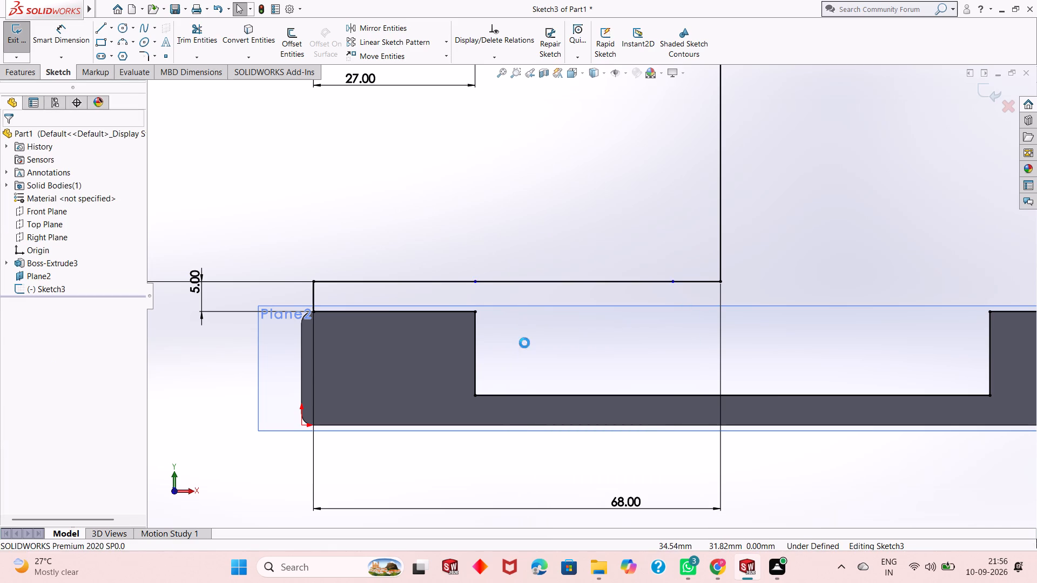
Dimension the middle segment of the notch's lower horizontal line again, placing the dimension below it.
{"action": "scroll", "coordinate": [389, 337], "scroll_direction": "up", "scroll_amount": 2}
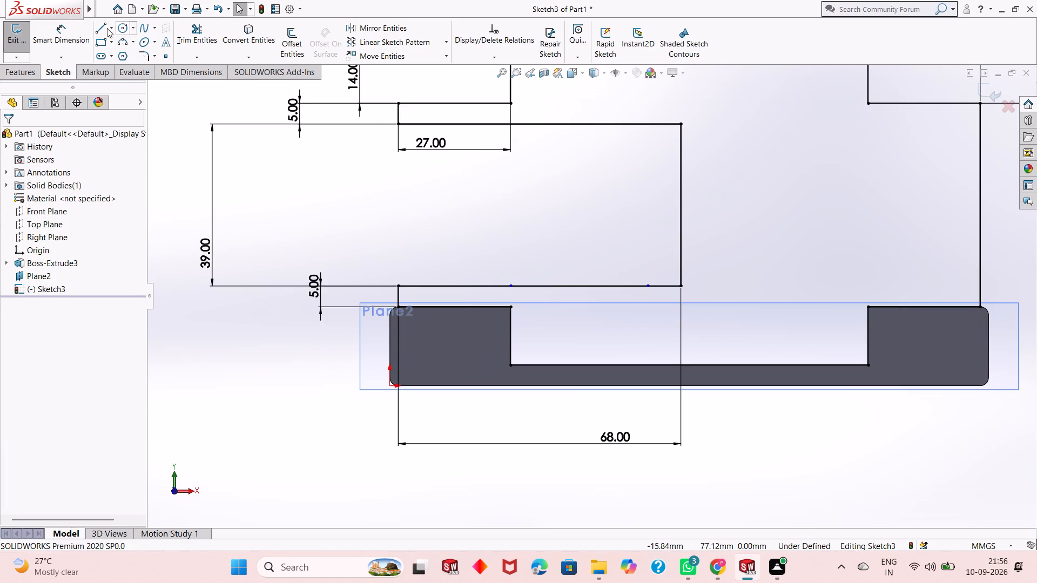
{"action": "left_click", "coordinate": [58, 38]}
{"action": "left_click", "coordinate": [607, 284]}
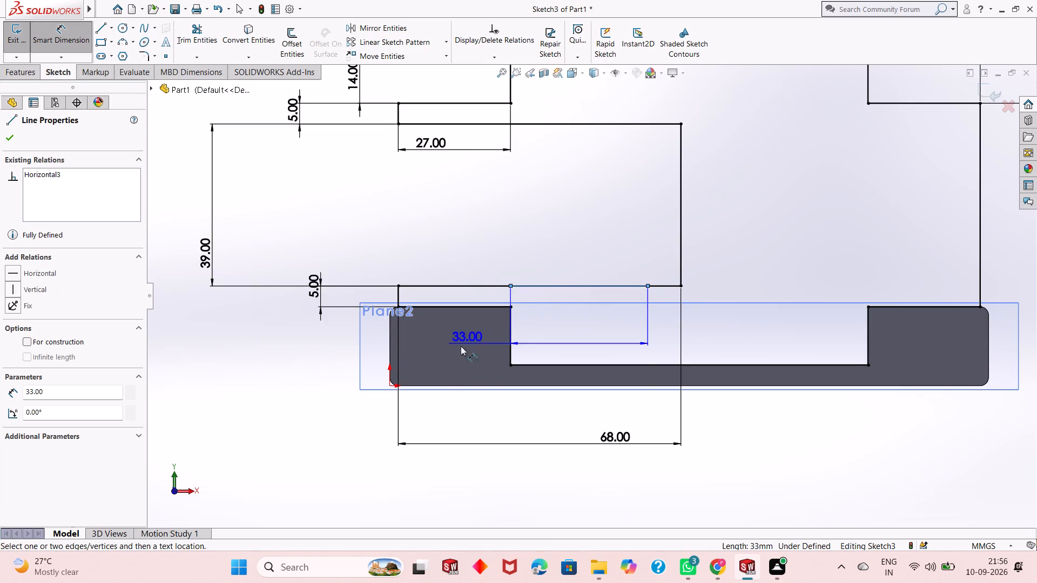
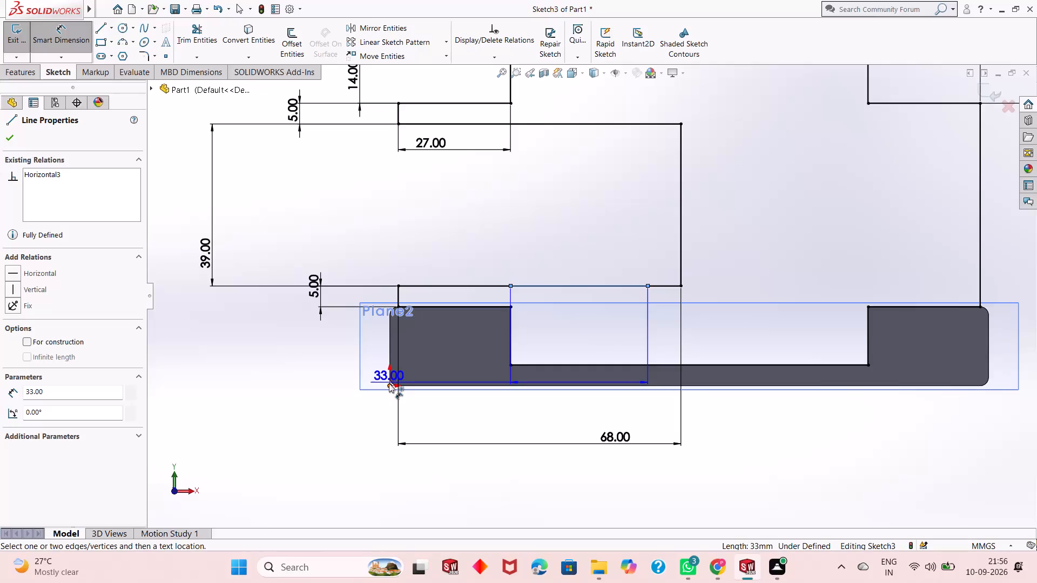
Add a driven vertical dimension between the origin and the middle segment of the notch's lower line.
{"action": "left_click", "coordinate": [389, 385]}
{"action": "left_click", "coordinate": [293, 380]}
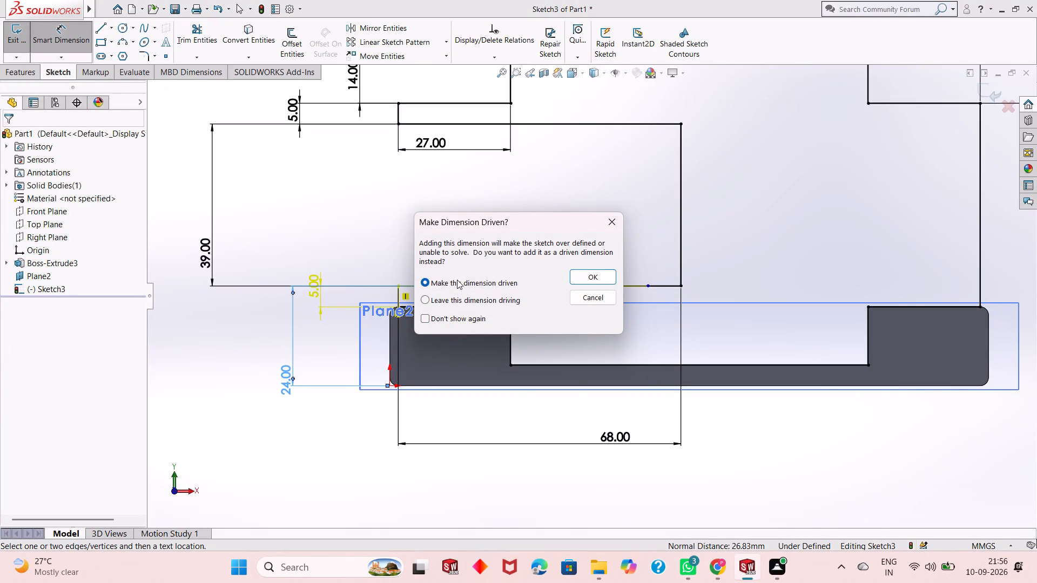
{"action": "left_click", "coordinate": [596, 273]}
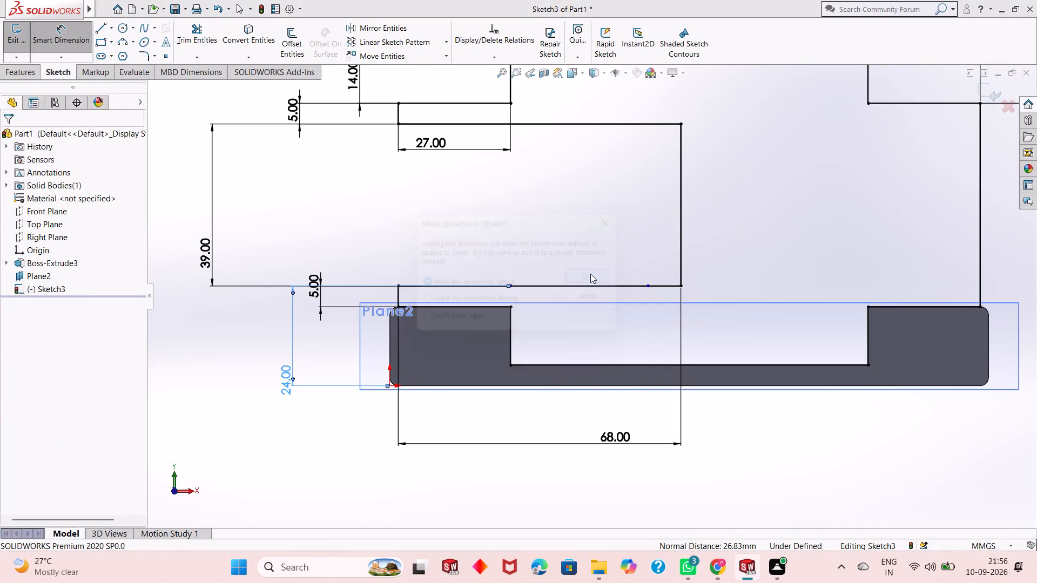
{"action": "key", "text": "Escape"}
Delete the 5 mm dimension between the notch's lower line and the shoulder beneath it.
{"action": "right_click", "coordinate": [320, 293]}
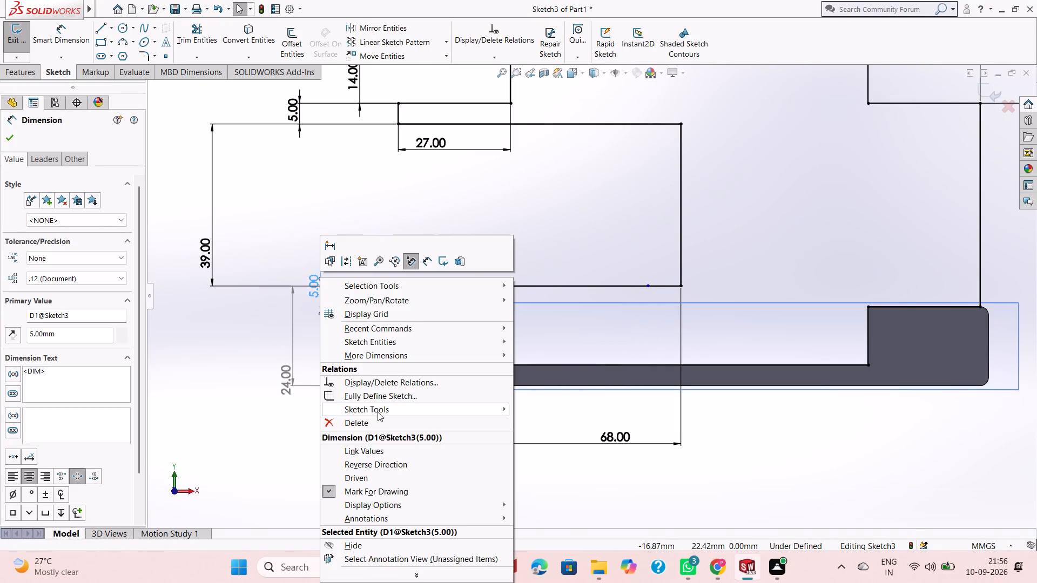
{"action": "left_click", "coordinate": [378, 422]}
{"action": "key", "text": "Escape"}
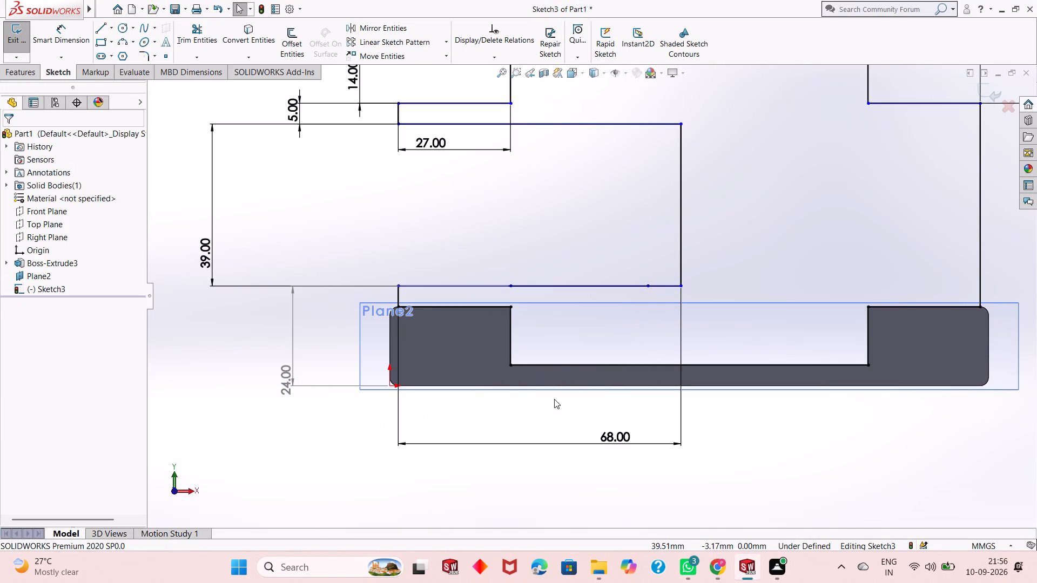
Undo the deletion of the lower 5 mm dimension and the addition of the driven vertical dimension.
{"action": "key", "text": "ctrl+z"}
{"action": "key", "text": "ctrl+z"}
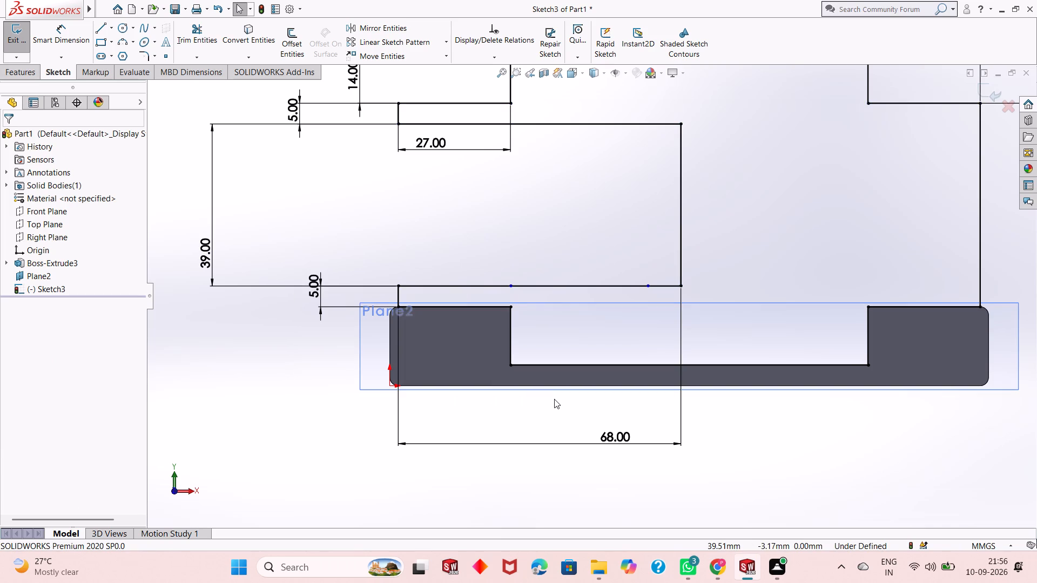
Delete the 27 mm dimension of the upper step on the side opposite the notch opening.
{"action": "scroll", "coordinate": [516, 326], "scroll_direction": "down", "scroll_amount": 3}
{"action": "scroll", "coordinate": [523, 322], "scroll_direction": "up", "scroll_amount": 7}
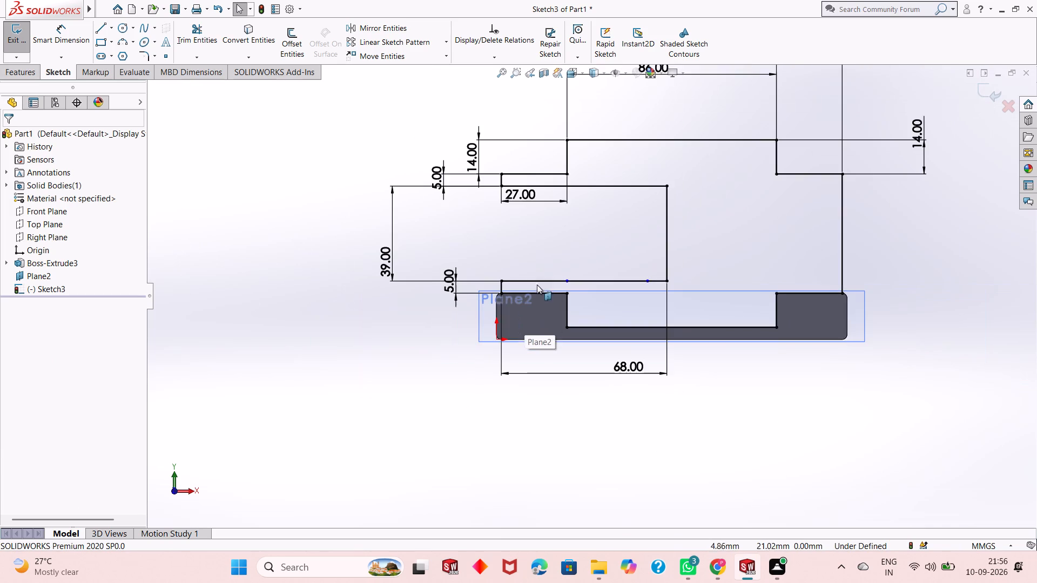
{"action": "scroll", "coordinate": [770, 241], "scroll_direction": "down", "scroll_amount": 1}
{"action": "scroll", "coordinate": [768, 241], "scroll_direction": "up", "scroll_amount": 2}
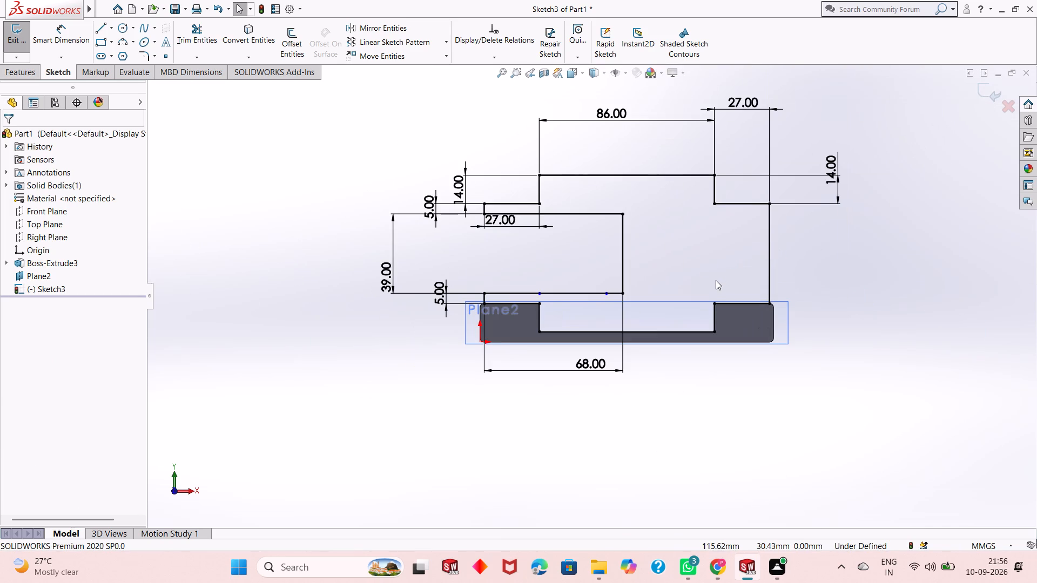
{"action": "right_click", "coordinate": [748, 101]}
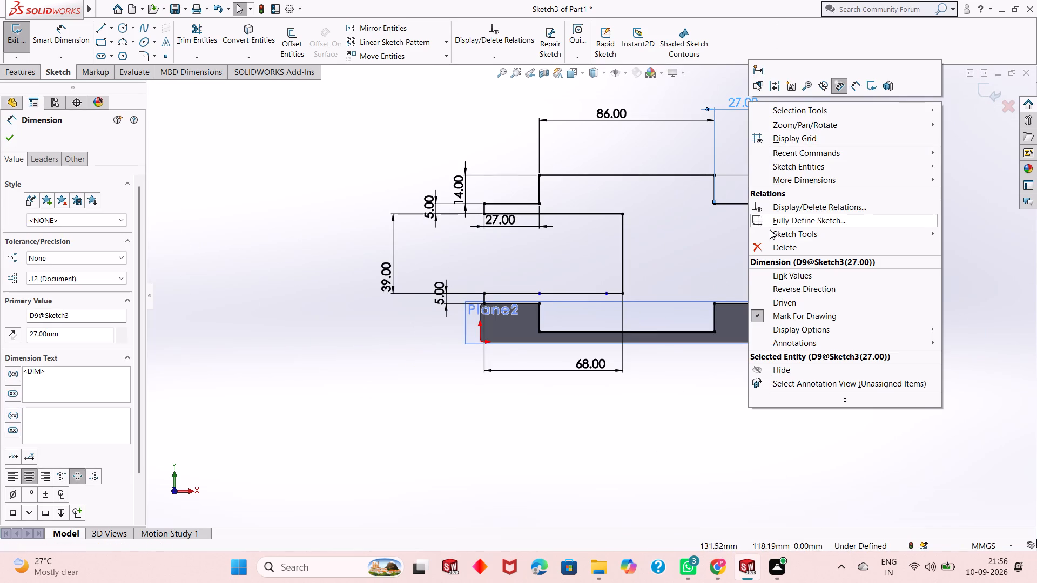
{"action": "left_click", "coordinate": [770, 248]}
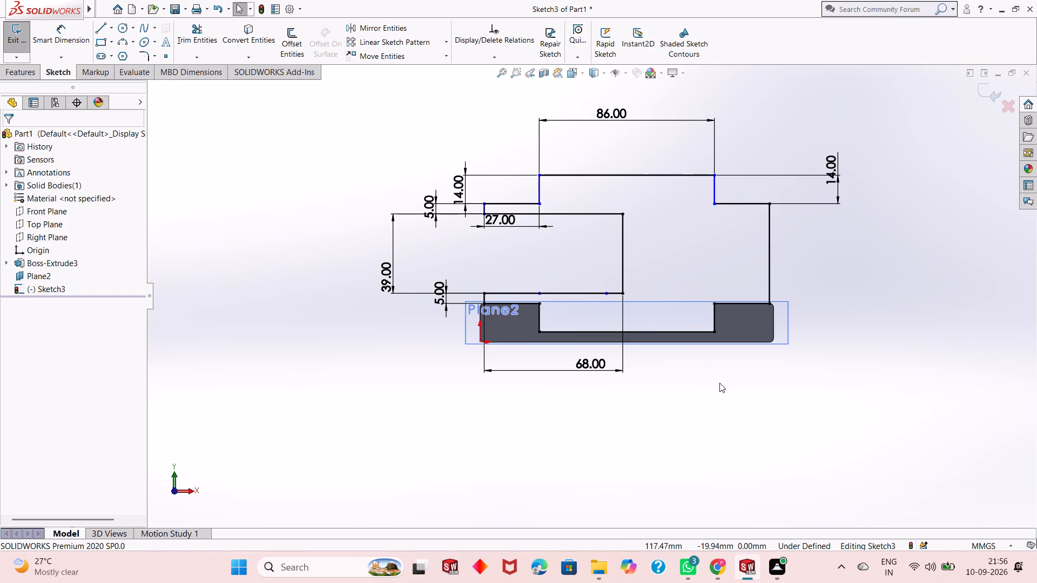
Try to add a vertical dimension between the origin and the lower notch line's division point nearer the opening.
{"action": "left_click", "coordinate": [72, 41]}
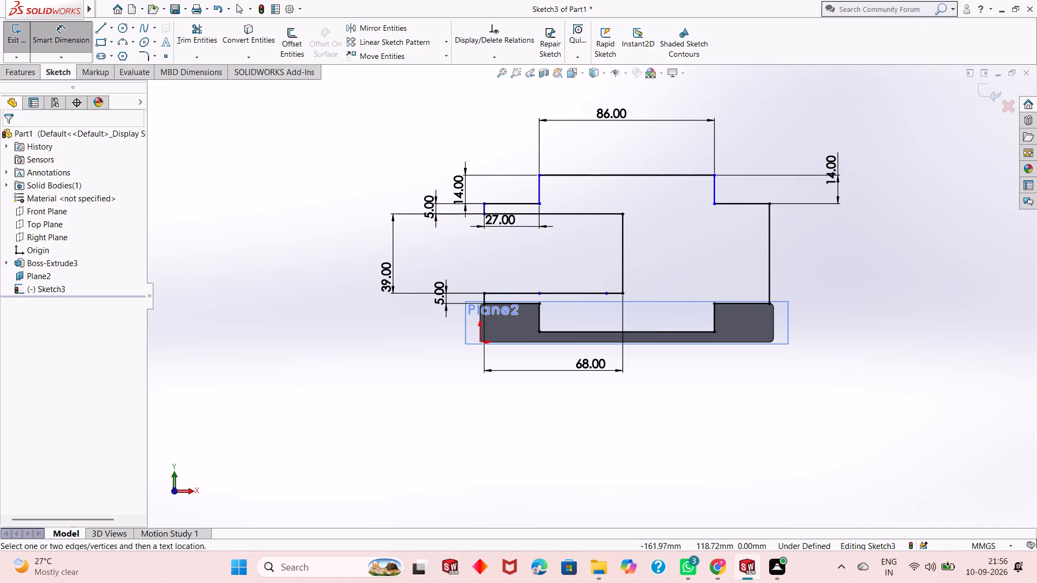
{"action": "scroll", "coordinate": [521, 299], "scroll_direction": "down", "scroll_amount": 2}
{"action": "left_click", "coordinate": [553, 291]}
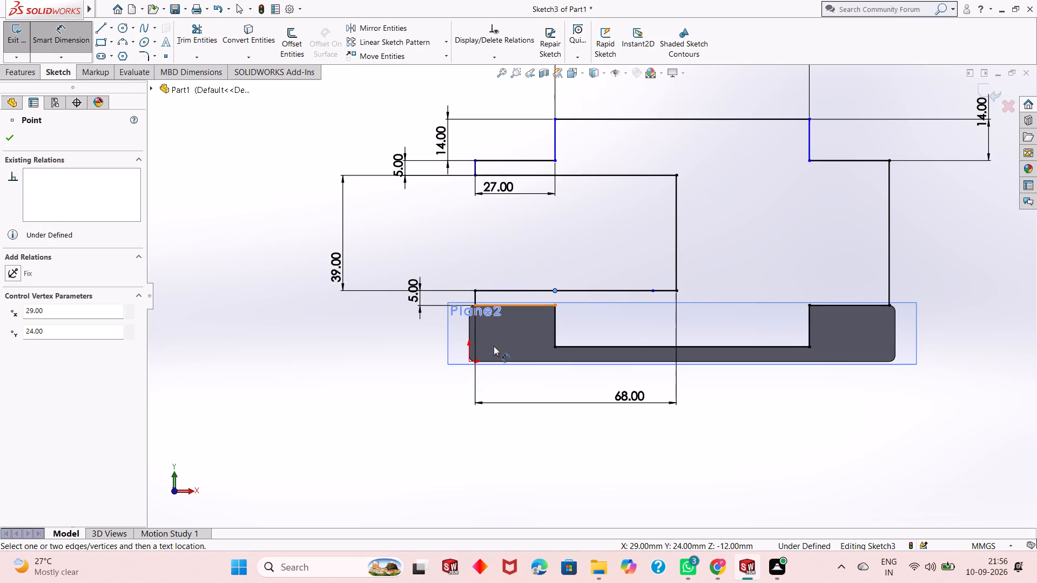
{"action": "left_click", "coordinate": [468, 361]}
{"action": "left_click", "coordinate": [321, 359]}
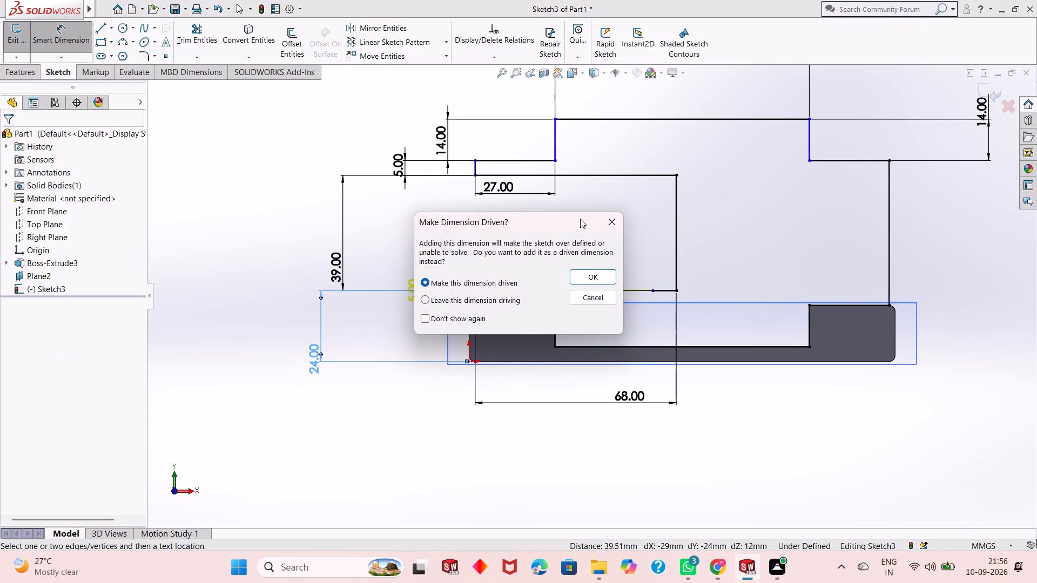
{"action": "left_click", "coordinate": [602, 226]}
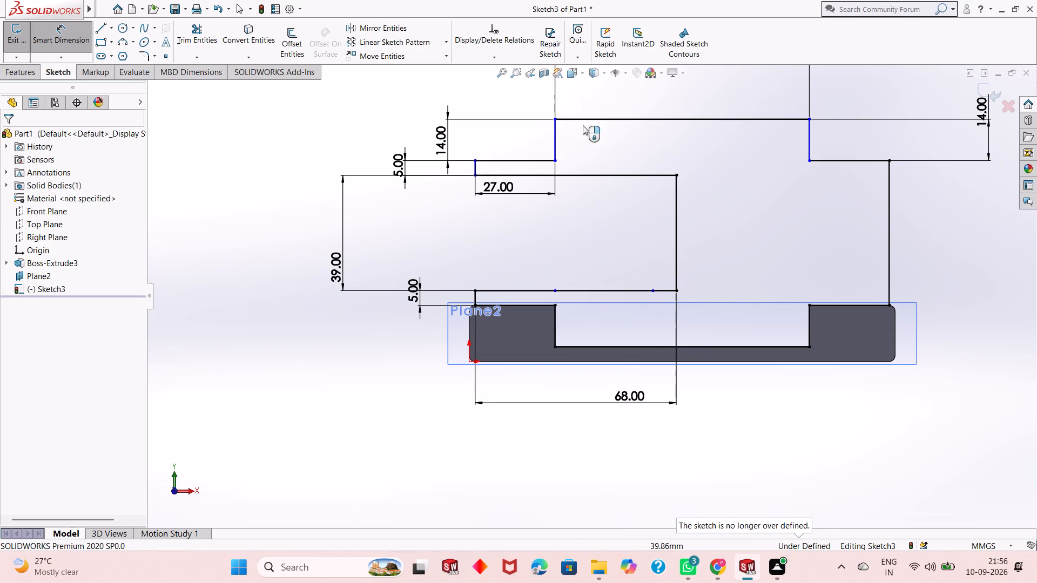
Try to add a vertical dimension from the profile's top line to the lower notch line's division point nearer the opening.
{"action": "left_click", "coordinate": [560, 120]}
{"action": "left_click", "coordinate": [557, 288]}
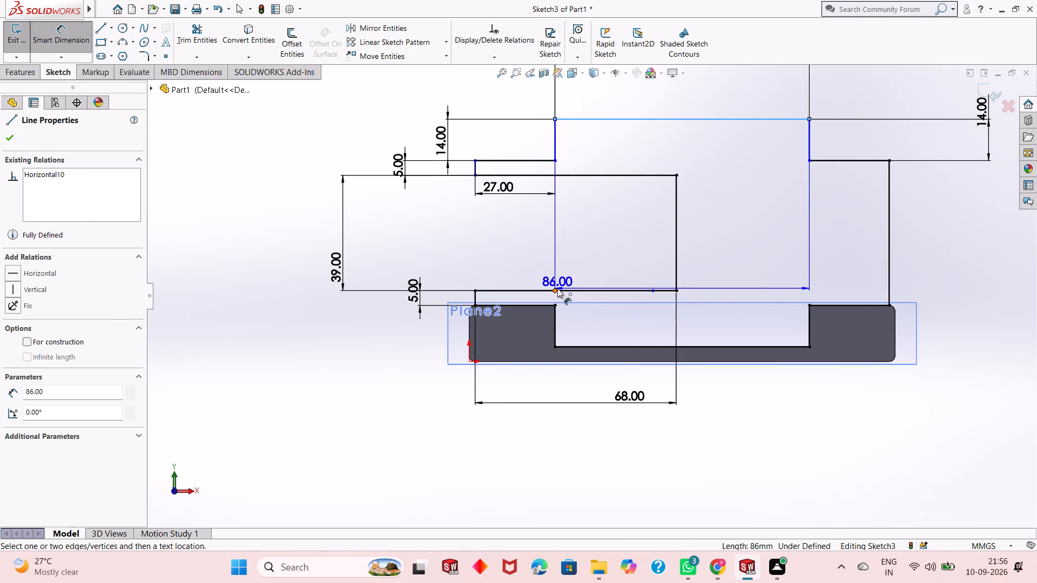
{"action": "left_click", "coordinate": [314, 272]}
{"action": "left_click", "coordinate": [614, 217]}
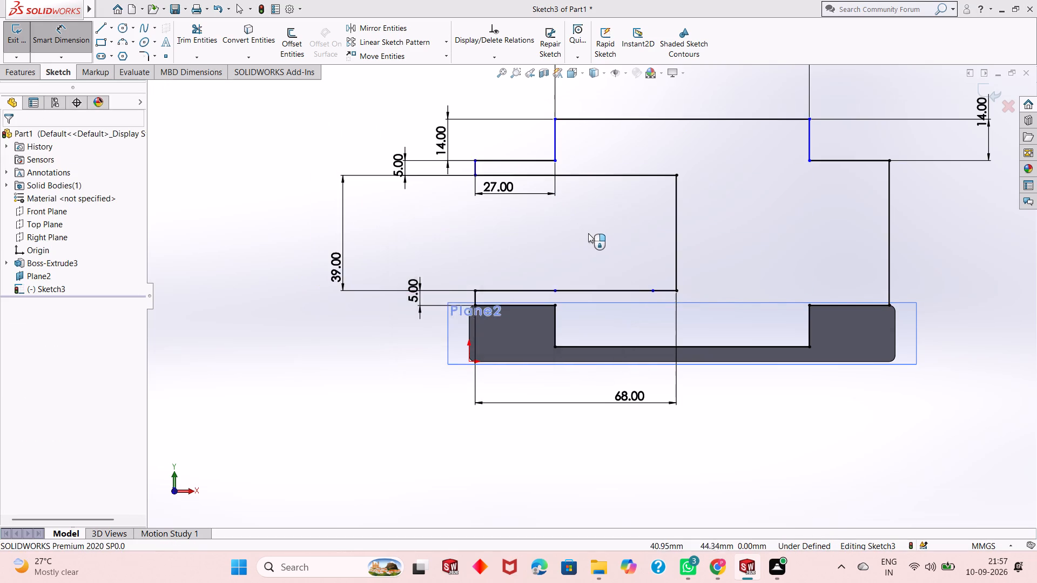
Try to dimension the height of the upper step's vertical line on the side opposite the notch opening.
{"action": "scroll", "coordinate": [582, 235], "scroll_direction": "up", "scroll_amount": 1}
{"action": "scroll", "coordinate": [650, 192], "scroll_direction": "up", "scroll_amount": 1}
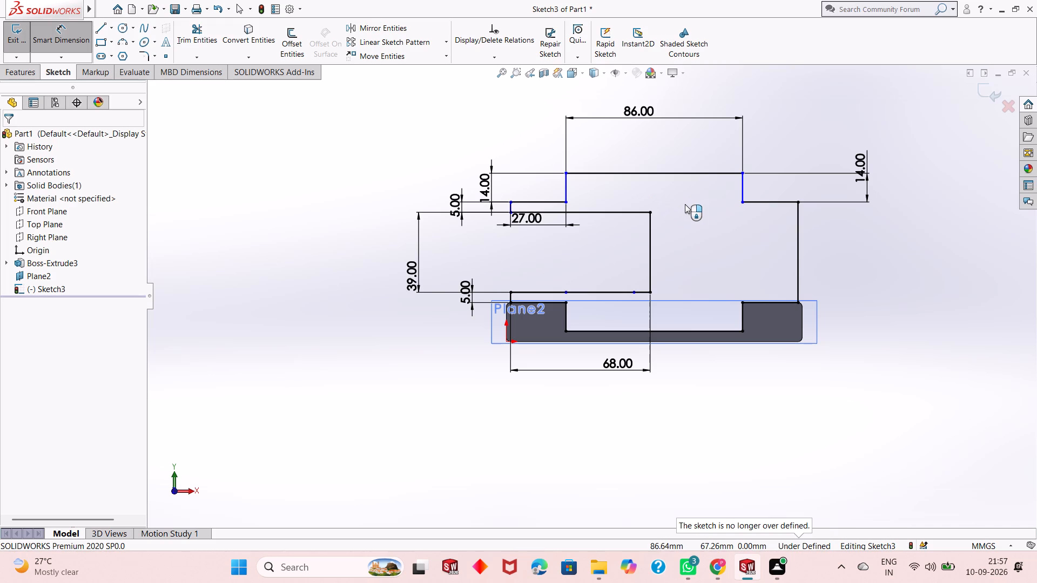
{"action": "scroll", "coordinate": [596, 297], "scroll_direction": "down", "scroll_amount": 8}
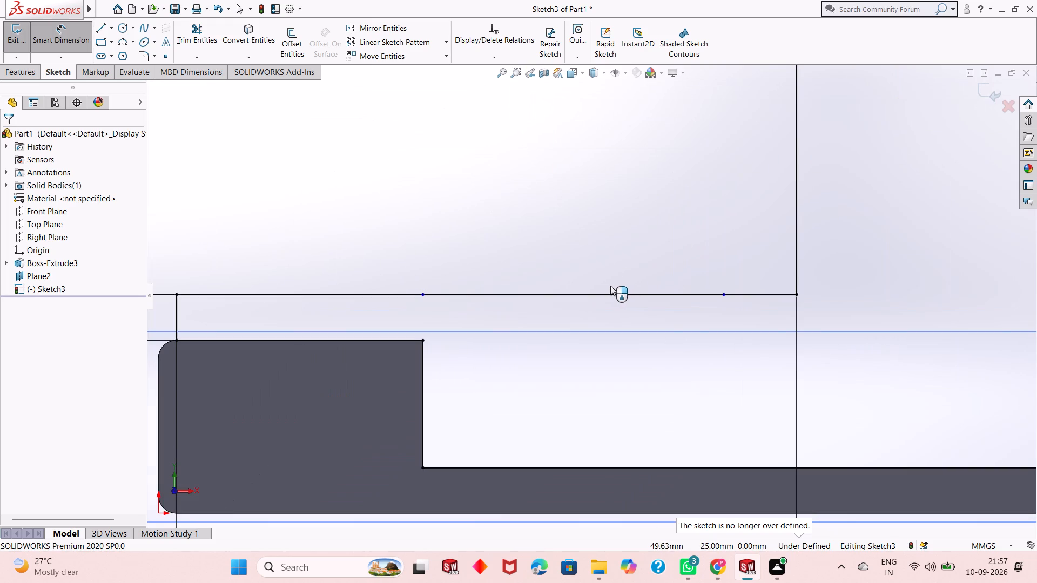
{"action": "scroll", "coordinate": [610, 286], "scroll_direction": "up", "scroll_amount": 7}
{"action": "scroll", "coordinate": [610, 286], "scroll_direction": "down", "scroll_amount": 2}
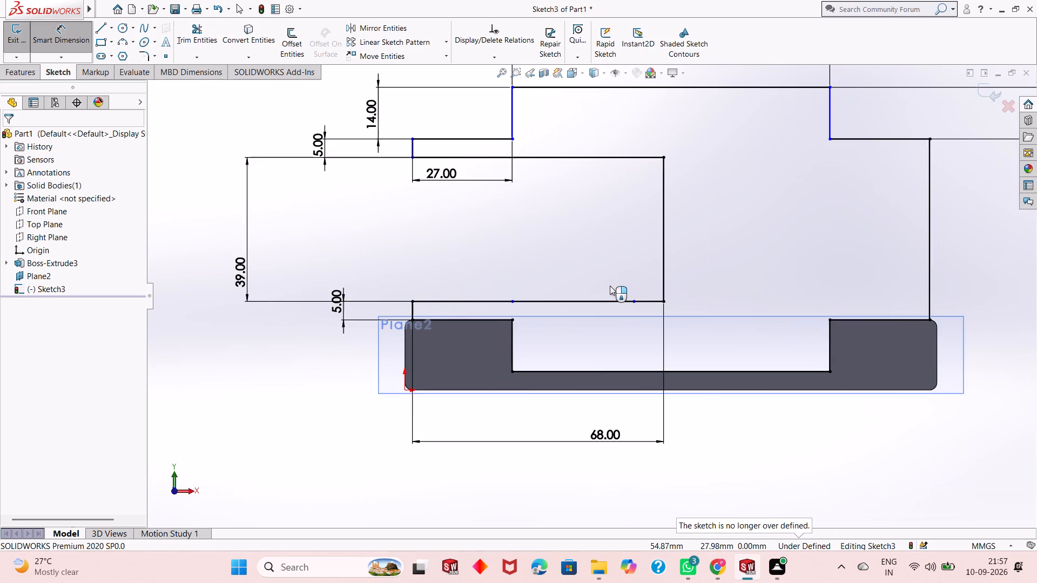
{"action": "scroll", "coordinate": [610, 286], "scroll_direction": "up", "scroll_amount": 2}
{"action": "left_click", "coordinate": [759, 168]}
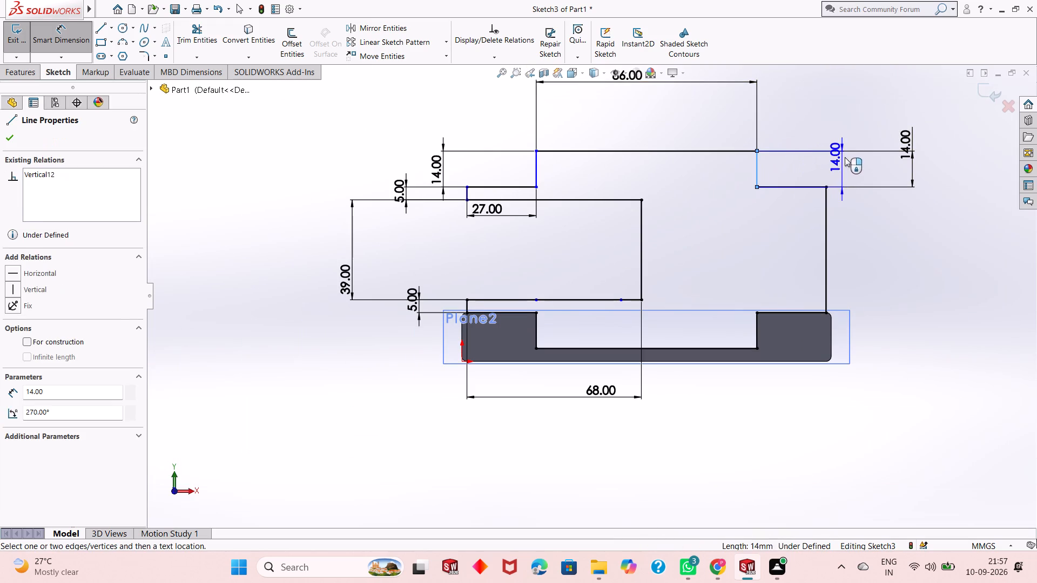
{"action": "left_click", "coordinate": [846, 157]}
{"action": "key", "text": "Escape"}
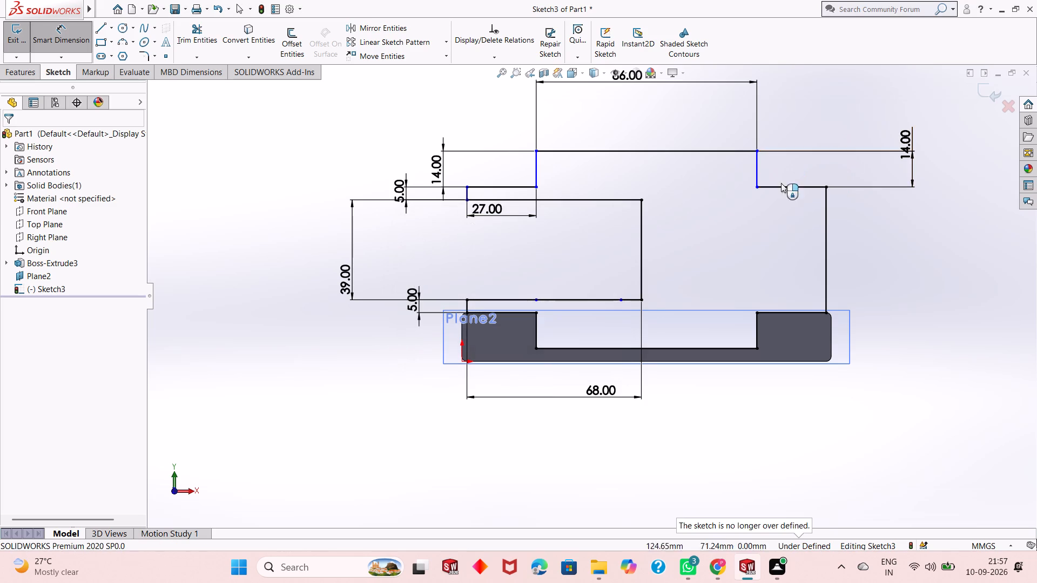
Dimension the upper step's horizontal line opposite the notch opening again, placing it above and keeping the drawn size.
{"action": "left_click", "coordinate": [796, 187]}
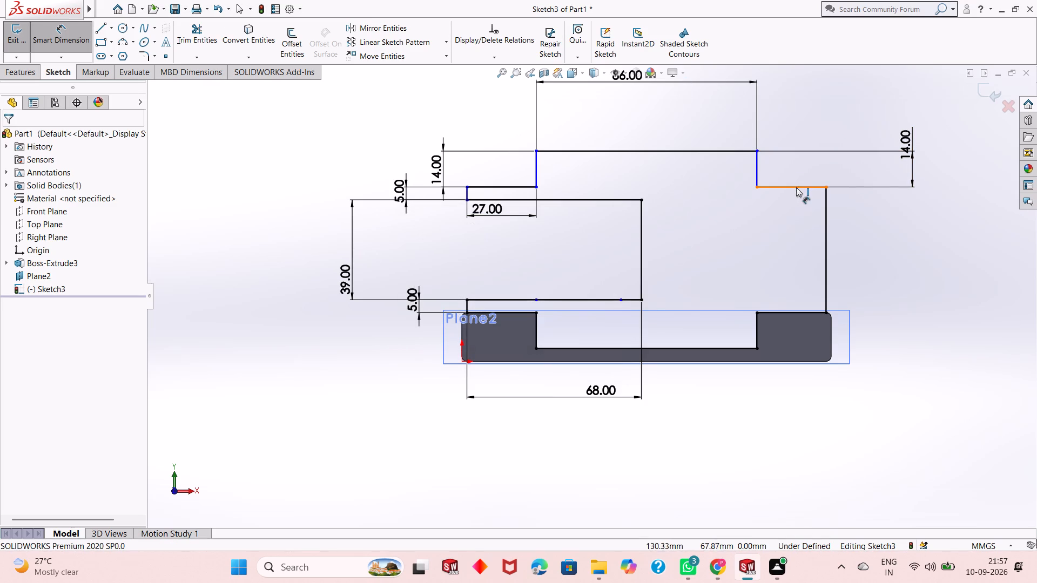
{"action": "left_click", "coordinate": [802, 84]}
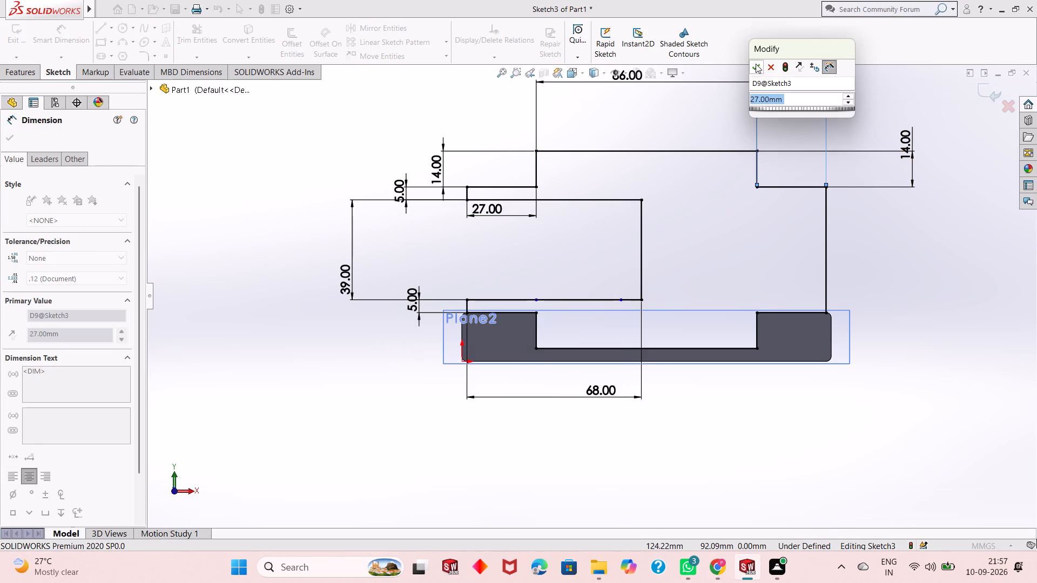
{"action": "left_click", "coordinate": [756, 64]}
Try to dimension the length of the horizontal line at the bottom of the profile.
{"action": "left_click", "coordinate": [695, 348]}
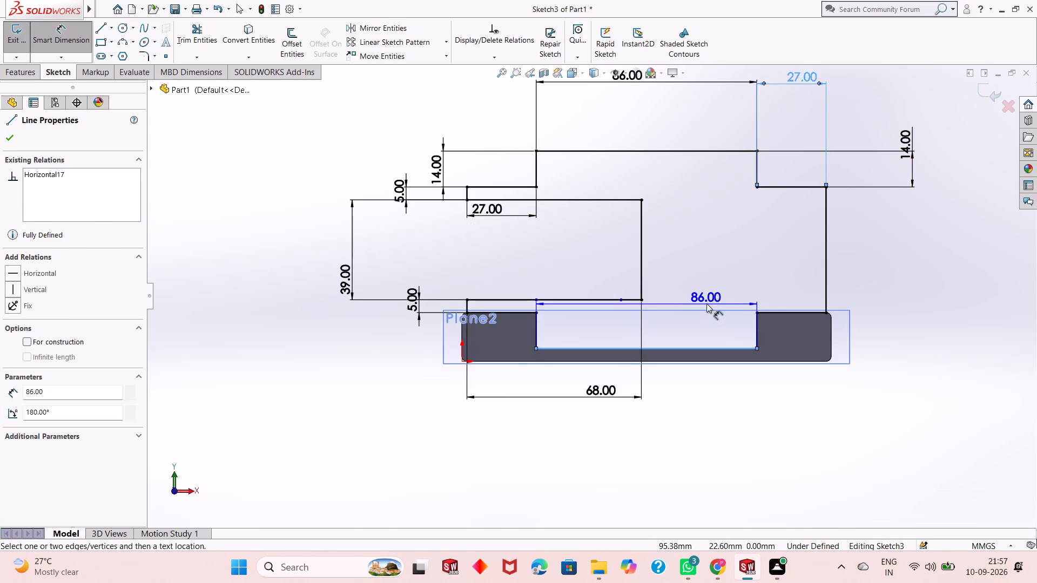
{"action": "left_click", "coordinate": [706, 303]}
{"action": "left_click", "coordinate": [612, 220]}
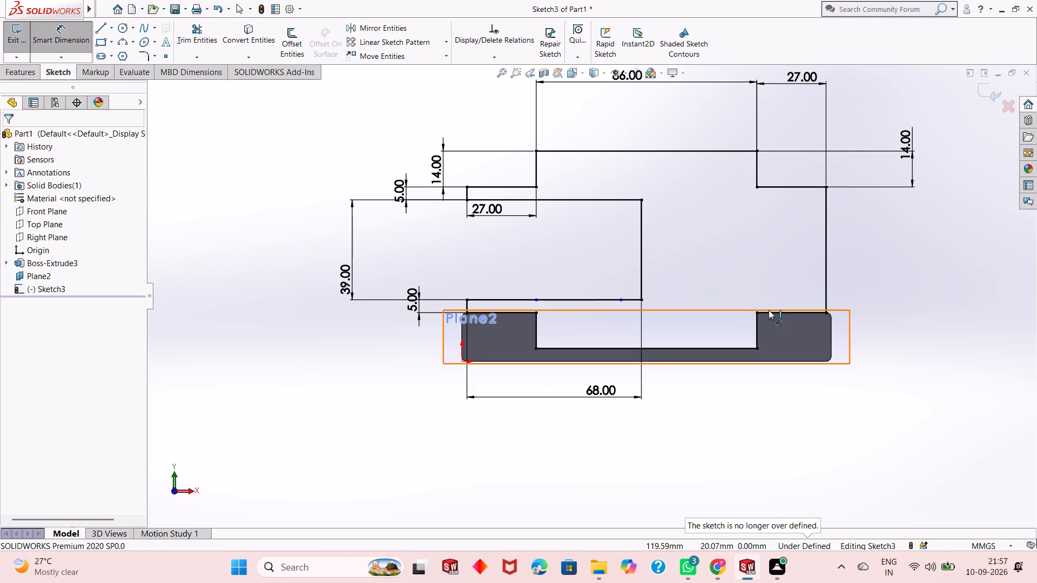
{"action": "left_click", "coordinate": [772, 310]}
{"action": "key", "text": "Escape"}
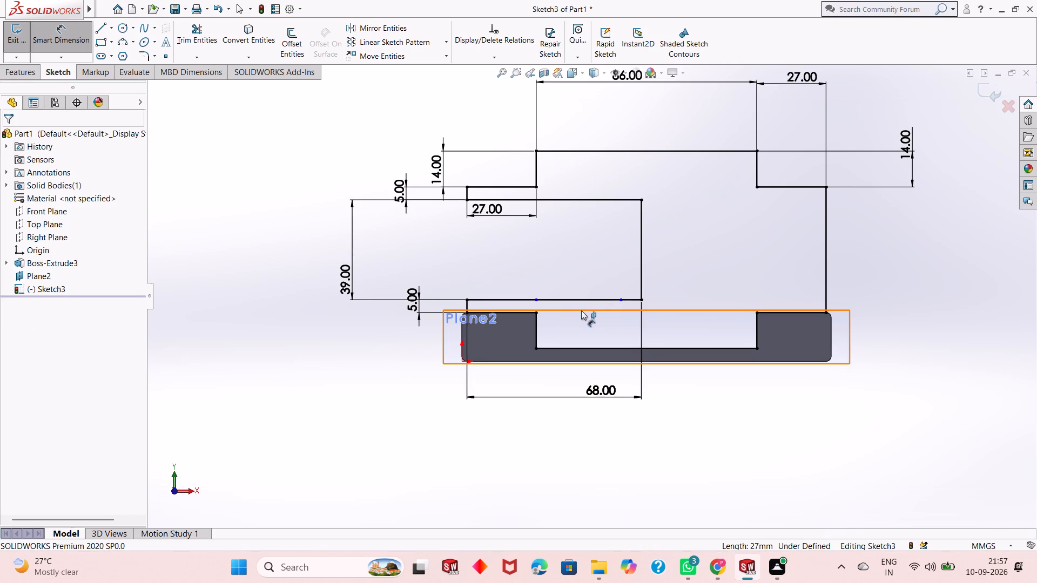
Dimension the notch's lower line segment nearest the opening, placing the dimension below the part and keeping the drawn size.
{"action": "left_click", "coordinate": [509, 300]}
{"action": "left_click", "coordinate": [505, 379]}
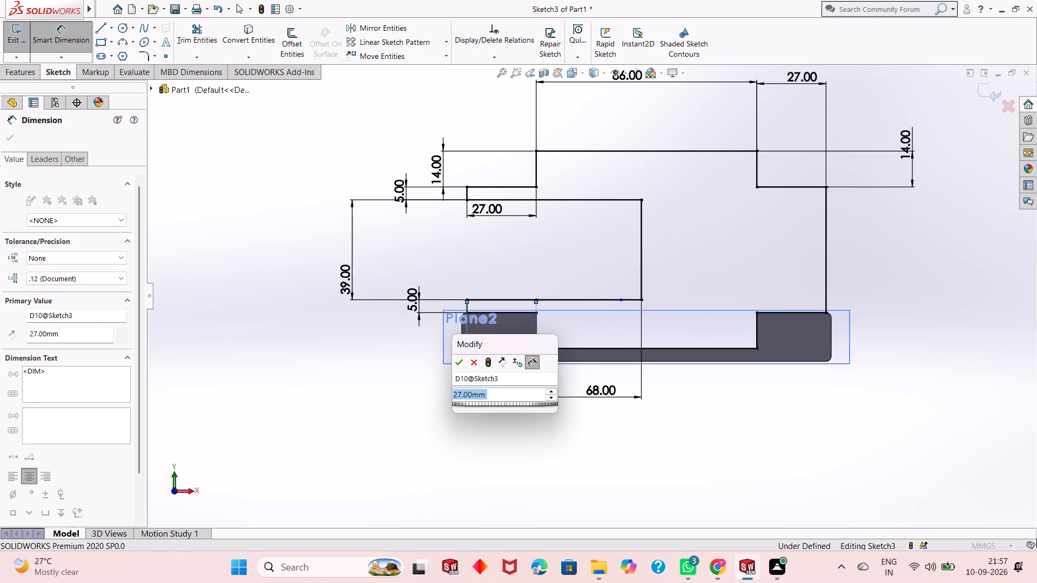
{"action": "left_click", "coordinate": [455, 365]}
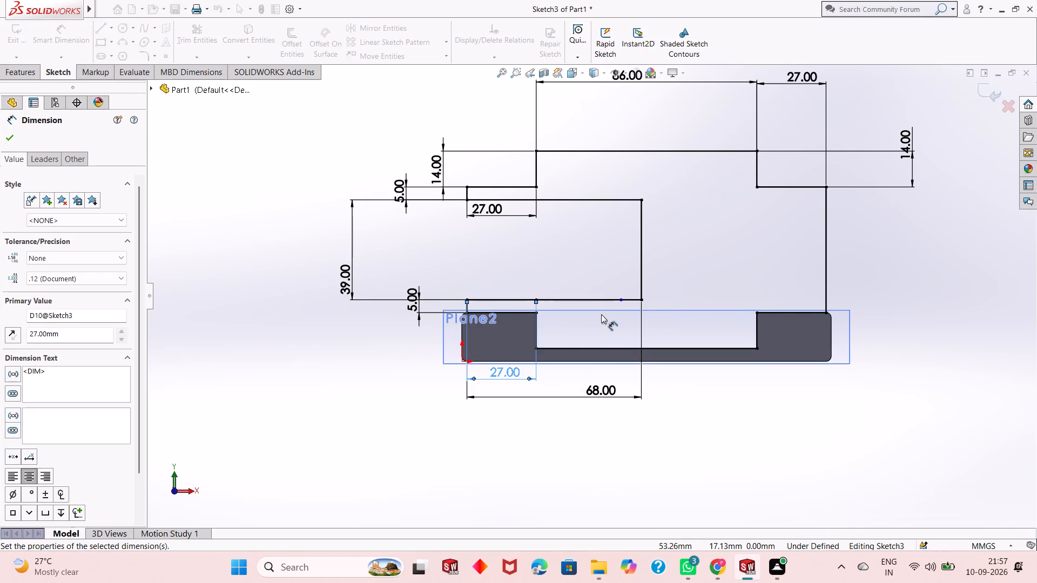
Dimension the short segment at the closed end of the notch's lower line, placing it below and keeping the drawn size.
{"action": "scroll", "coordinate": [600, 300], "scroll_direction": "down", "scroll_amount": 2}
{"action": "scroll", "coordinate": [543, 309], "scroll_direction": "down", "scroll_amount": 1}
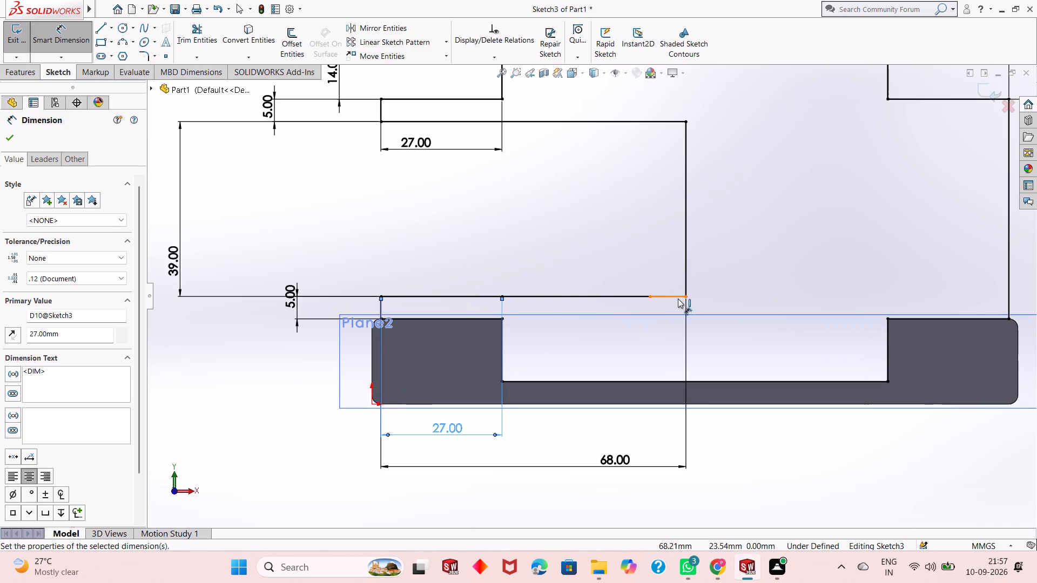
{"action": "left_click", "coordinate": [673, 296]}
{"action": "left_click", "coordinate": [648, 431]}
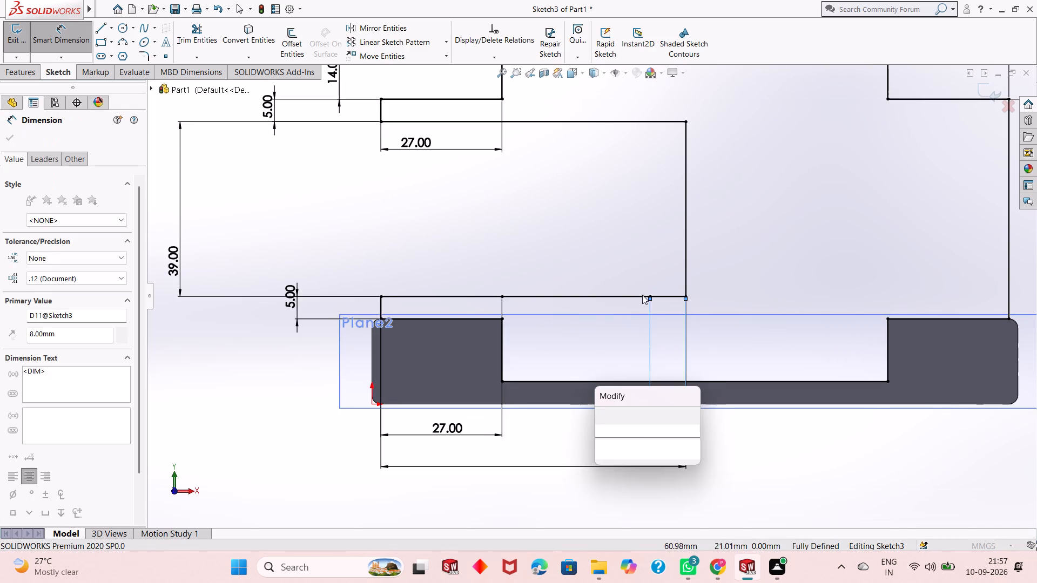
{"action": "left_click", "coordinate": [599, 418]}
{"action": "scroll", "coordinate": [497, 363], "scroll_direction": "up", "scroll_amount": 1}
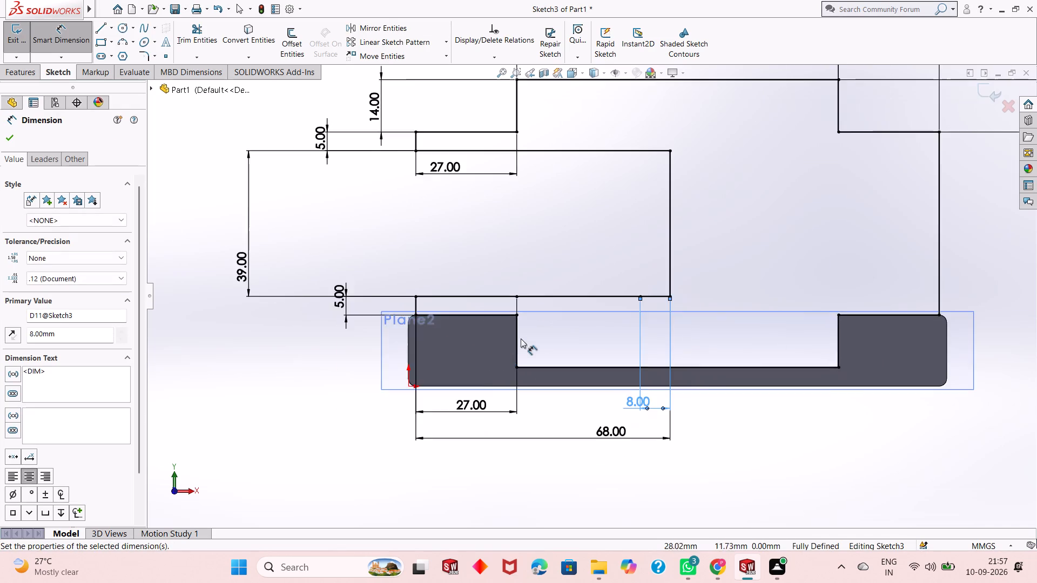
{"action": "scroll", "coordinate": [521, 338], "scroll_direction": "up", "scroll_amount": 3}
{"action": "key", "text": "Escape"}
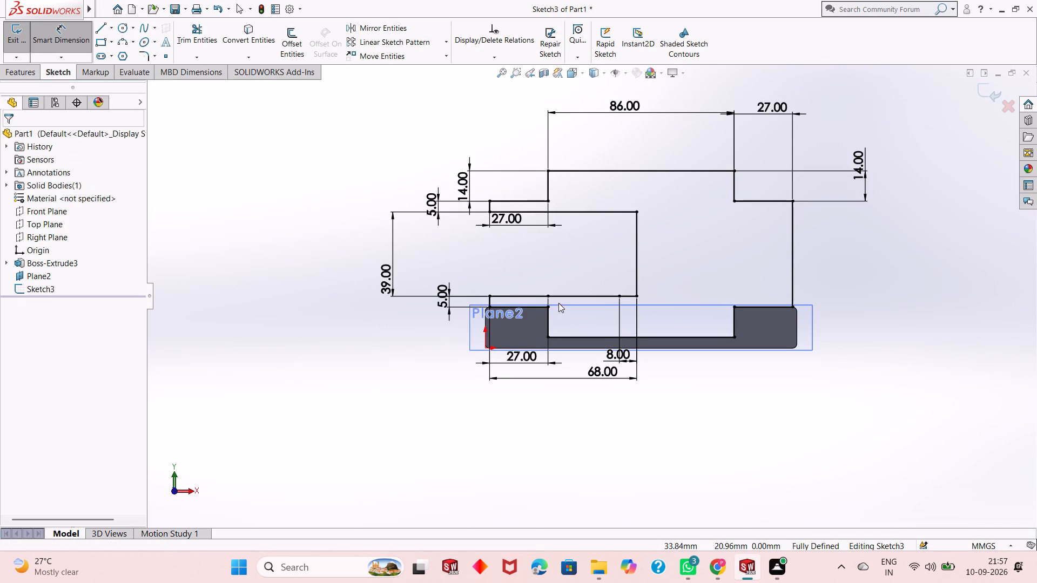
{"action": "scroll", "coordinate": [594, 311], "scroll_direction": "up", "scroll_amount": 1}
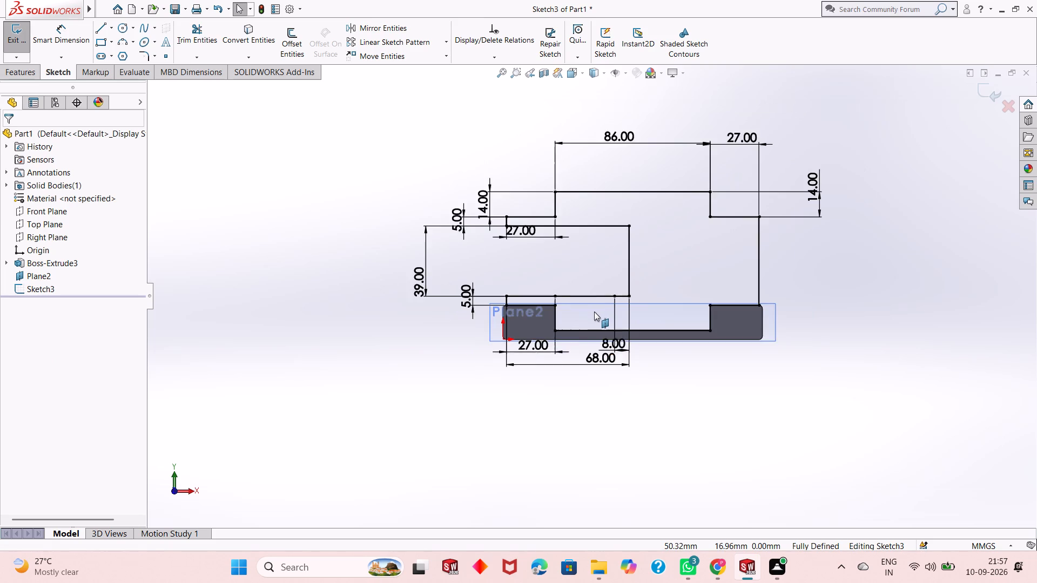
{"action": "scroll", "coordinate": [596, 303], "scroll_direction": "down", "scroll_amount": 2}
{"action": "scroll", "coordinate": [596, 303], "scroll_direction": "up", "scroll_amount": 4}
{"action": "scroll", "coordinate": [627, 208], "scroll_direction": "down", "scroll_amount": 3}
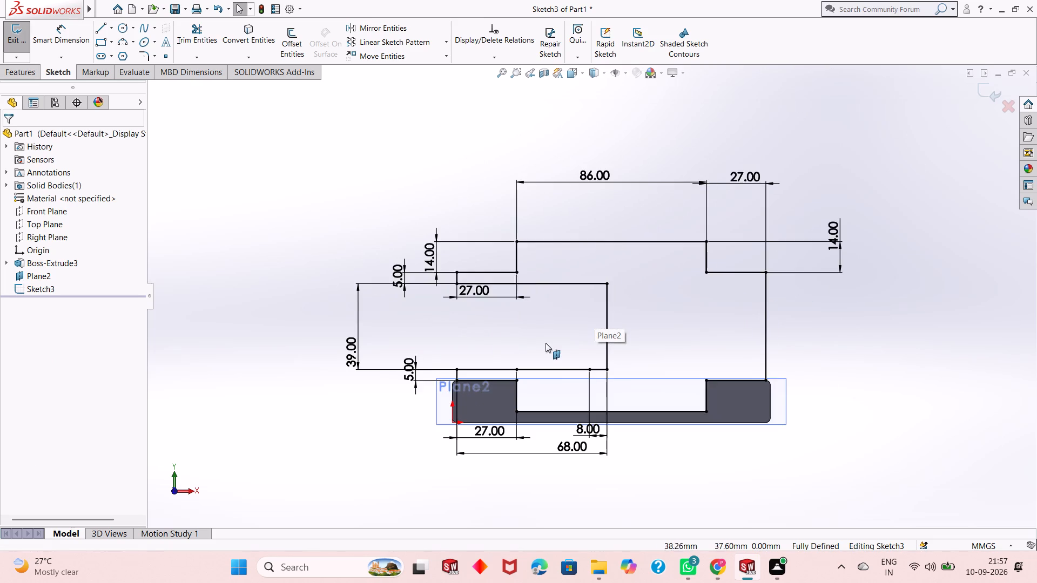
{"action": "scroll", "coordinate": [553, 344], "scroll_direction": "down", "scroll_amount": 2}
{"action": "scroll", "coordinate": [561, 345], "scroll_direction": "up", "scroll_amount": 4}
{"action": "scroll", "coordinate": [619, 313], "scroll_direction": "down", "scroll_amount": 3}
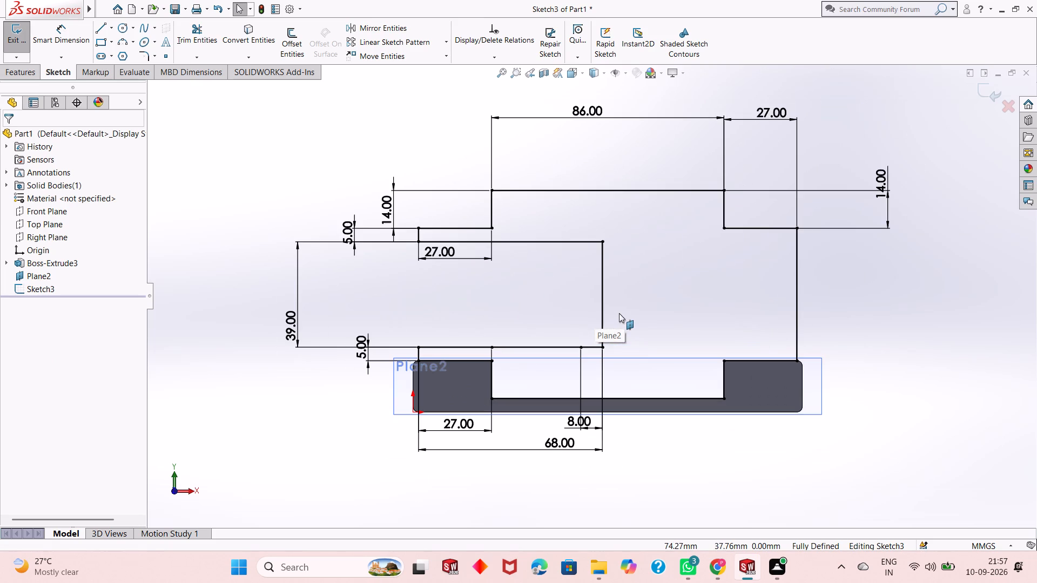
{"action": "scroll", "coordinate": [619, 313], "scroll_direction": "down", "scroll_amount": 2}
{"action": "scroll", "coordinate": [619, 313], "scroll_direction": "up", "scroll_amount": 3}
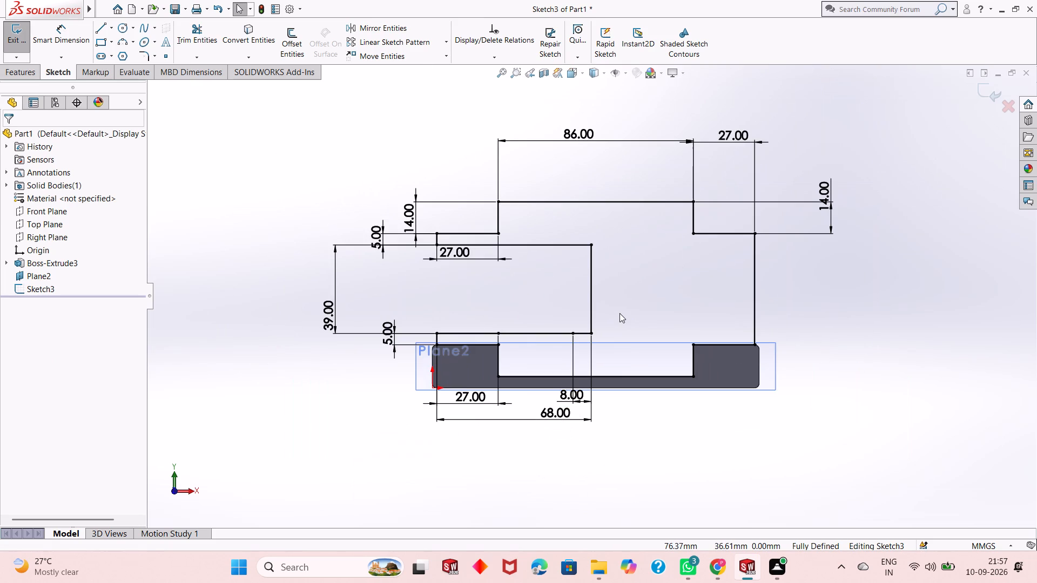
Examine how the notched stepped profile sits against the U-shaped part, from several angles and up close at its recess corners.
{"action": "middle_click_drag", "start_coordinate": [539, 294], "coordinate": [607, 285]}
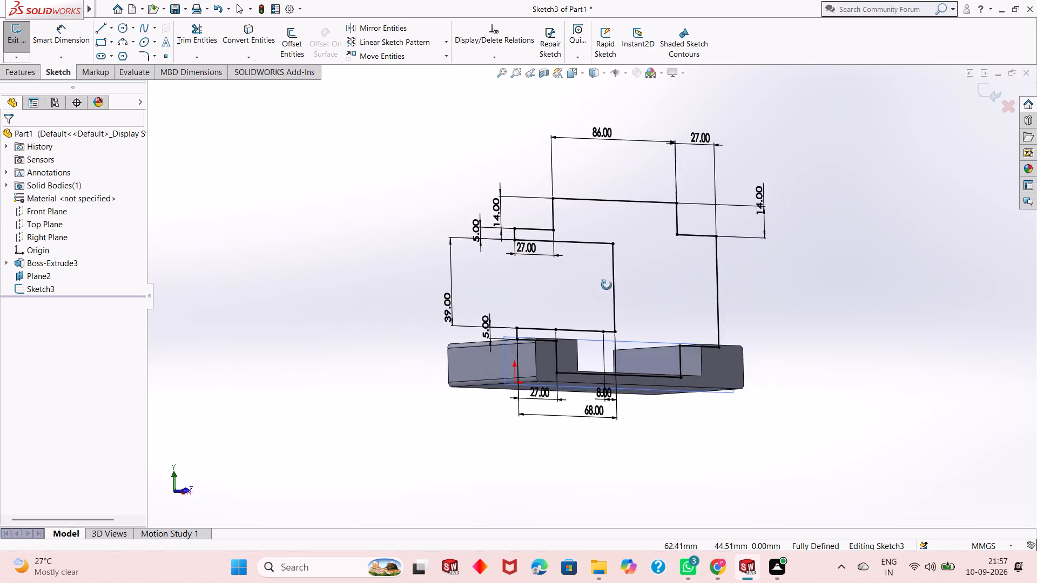
{"action": "middle_click_drag", "start_coordinate": [607, 285], "coordinate": [538, 357]}
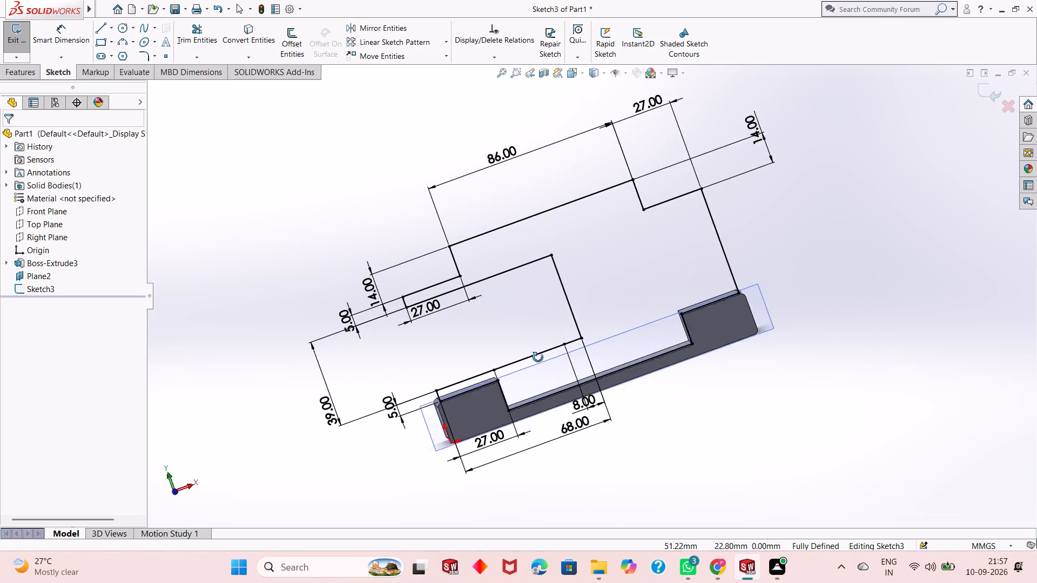
{"action": "middle_click_drag", "start_coordinate": [538, 357], "coordinate": [422, 432]}
{"action": "middle_click_drag", "start_coordinate": [406, 219], "coordinate": [397, 304]}
{"action": "scroll", "coordinate": [543, 296], "scroll_direction": "down", "scroll_amount": 4}
{"action": "scroll", "coordinate": [663, 323], "scroll_direction": "up", "scroll_amount": 2}
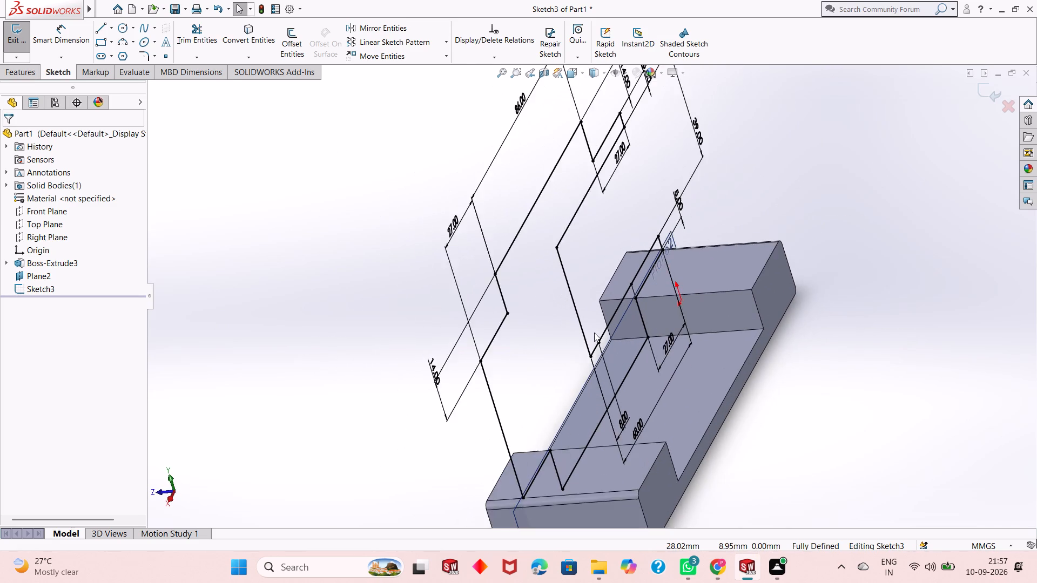
{"action": "scroll", "coordinate": [594, 333], "scroll_direction": "up", "scroll_amount": 1}
{"action": "scroll", "coordinate": [681, 367], "scroll_direction": "down", "scroll_amount": 3}
{"action": "scroll", "coordinate": [627, 331], "scroll_direction": "down", "scroll_amount": 2}
{"action": "scroll", "coordinate": [626, 331], "scroll_direction": "up", "scroll_amount": 2}
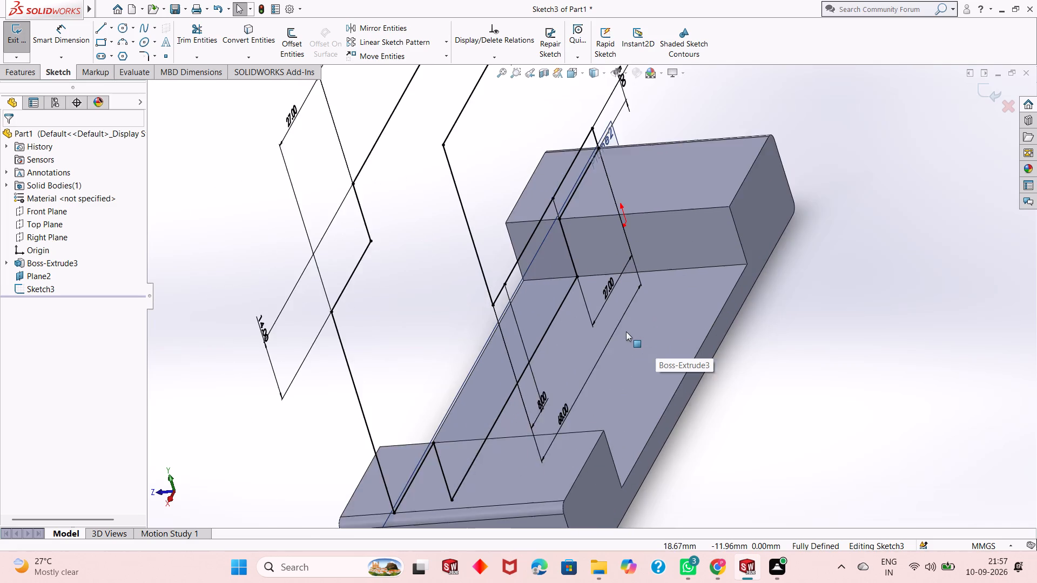
{"action": "scroll", "coordinate": [626, 331], "scroll_direction": "up", "scroll_amount": 2}
{"action": "scroll", "coordinate": [594, 323], "scroll_direction": "down", "scroll_amount": 7}
{"action": "scroll", "coordinate": [592, 294], "scroll_direction": "up", "scroll_amount": 7}
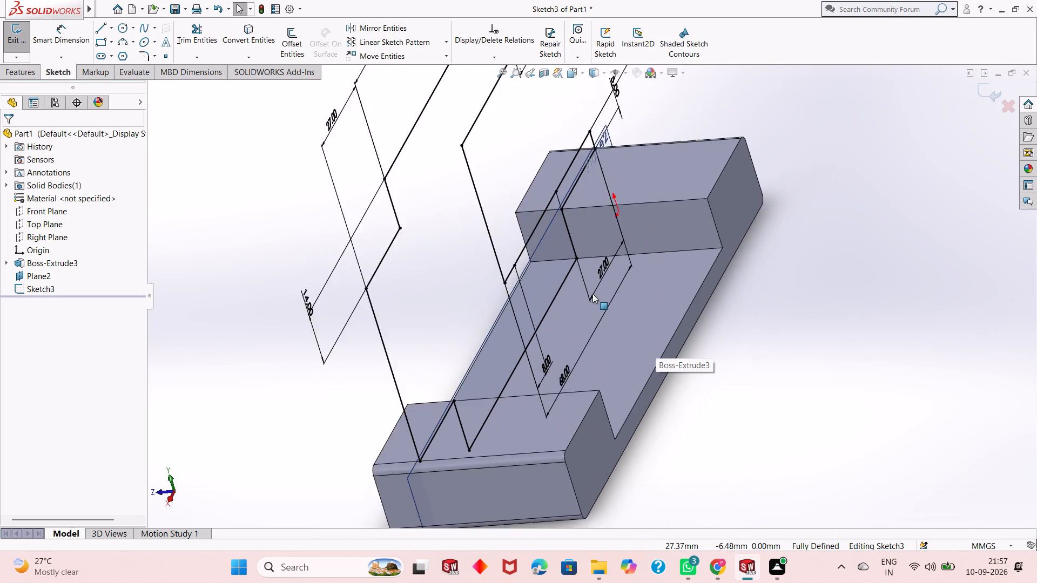
{"action": "middle_click_drag", "start_coordinate": [550, 332], "coordinate": [766, 229]}
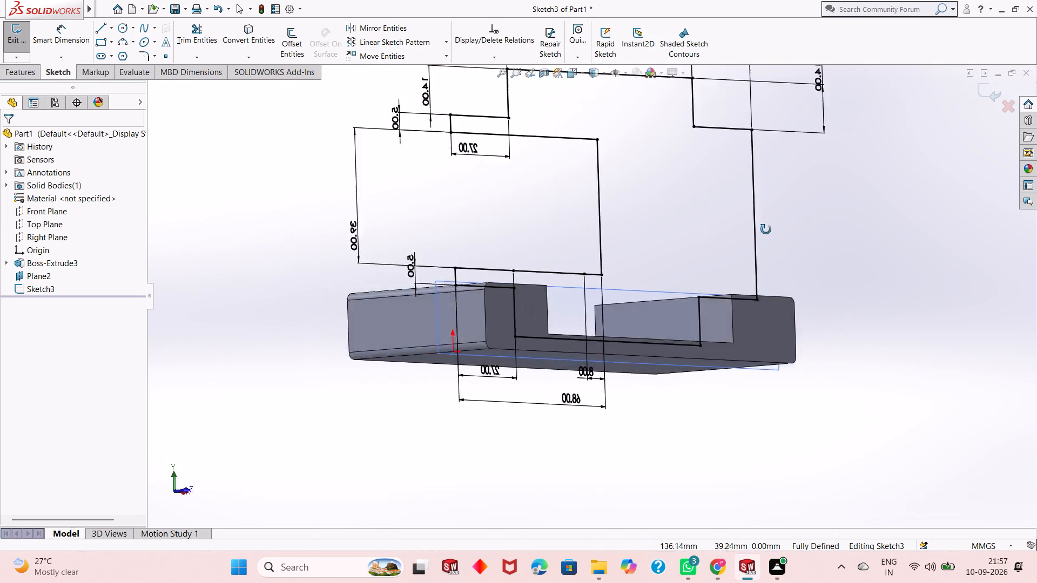
{"action": "middle_click_drag", "start_coordinate": [766, 229], "coordinate": [646, 427]}
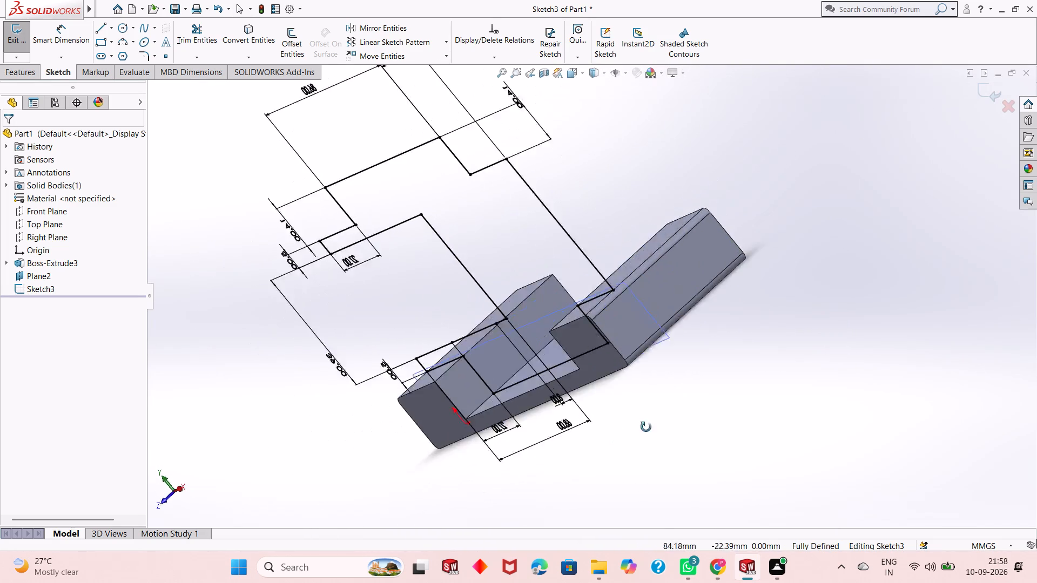
{"action": "middle_click_drag", "start_coordinate": [646, 427], "coordinate": [701, 158]}
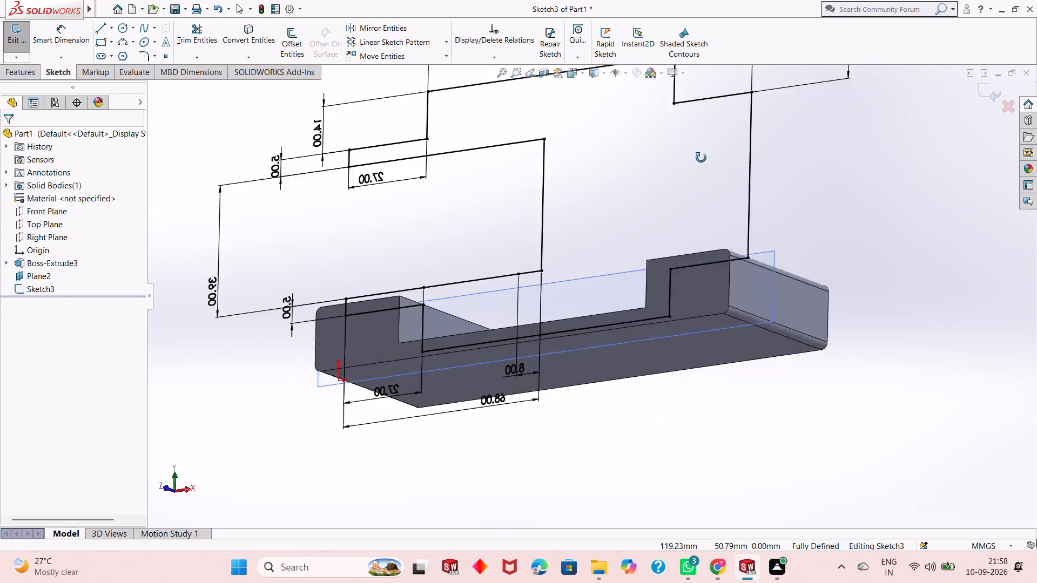
{"action": "middle_click_drag", "start_coordinate": [701, 158], "coordinate": [754, 252]}
{"action": "scroll", "coordinate": [527, 284], "scroll_direction": "up", "scroll_amount": 4}
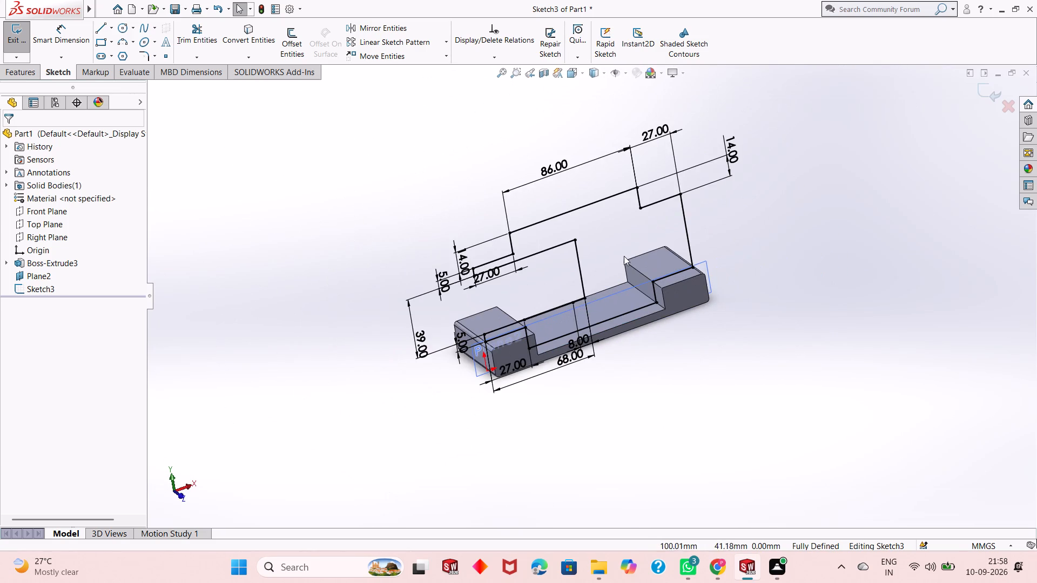
{"action": "scroll", "coordinate": [618, 250], "scroll_direction": "down", "scroll_amount": 3}
{"action": "scroll", "coordinate": [602, 322], "scroll_direction": "down", "scroll_amount": 3}
{"action": "scroll", "coordinate": [700, 367], "scroll_direction": "down", "scroll_amount": 7}
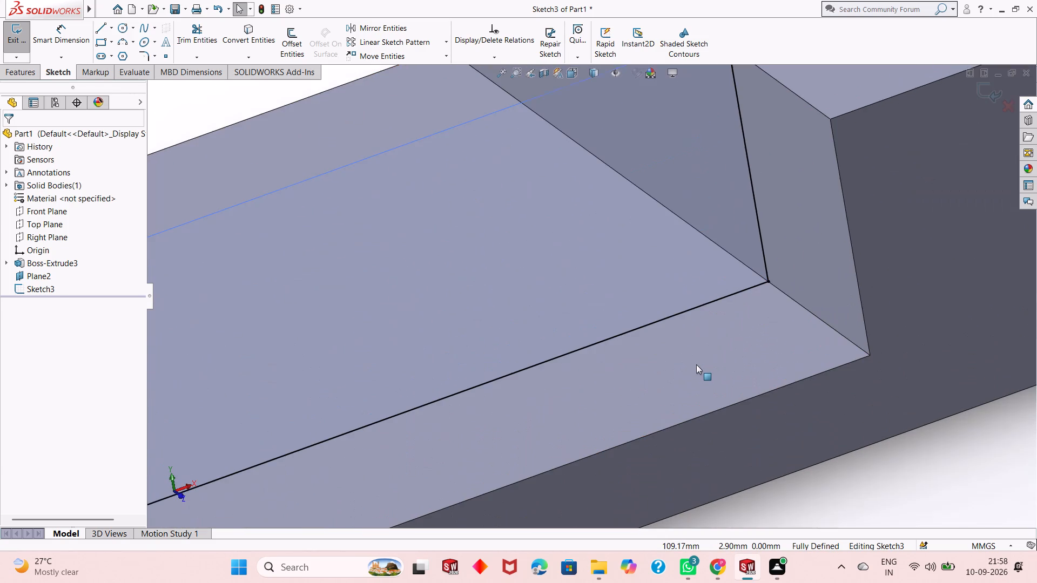
{"action": "scroll", "coordinate": [696, 364], "scroll_direction": "up", "scroll_amount": 6}
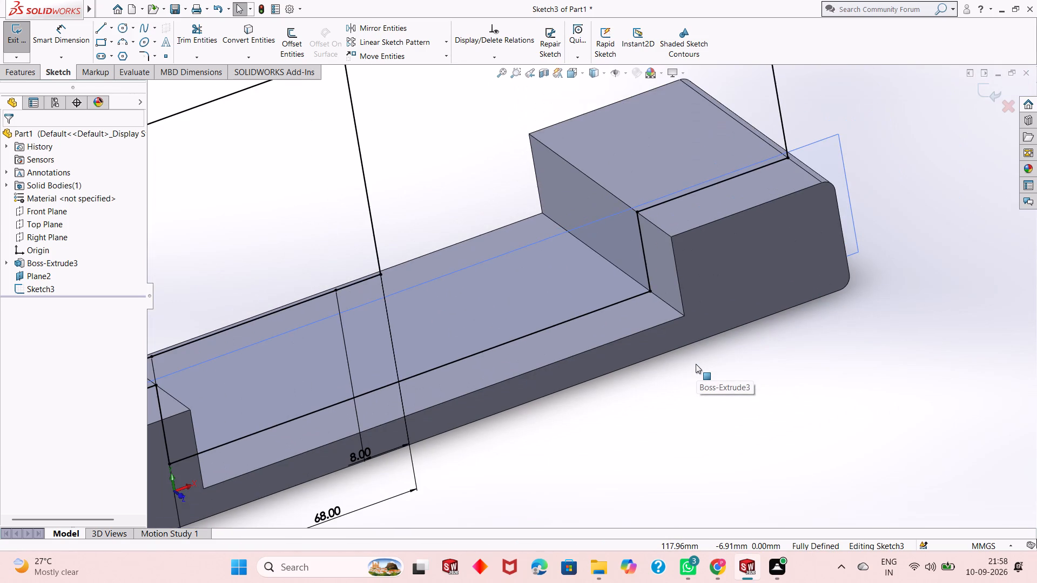
{"action": "scroll", "coordinate": [696, 364], "scroll_direction": "down", "scroll_amount": 1}
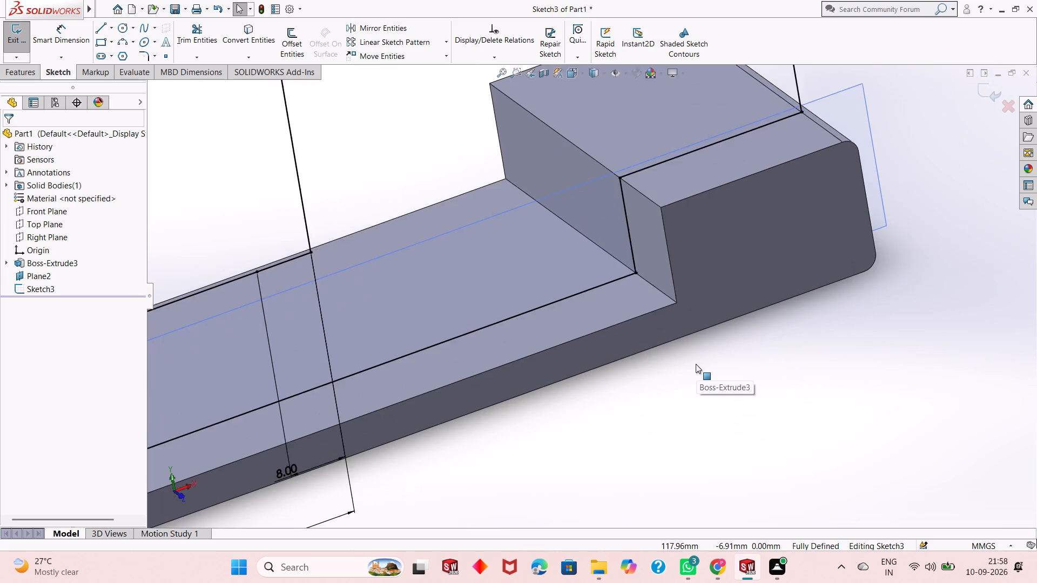
{"action": "scroll", "coordinate": [691, 361], "scroll_direction": "up", "scroll_amount": 2}
{"action": "scroll", "coordinate": [575, 334], "scroll_direction": "up", "scroll_amount": 3}
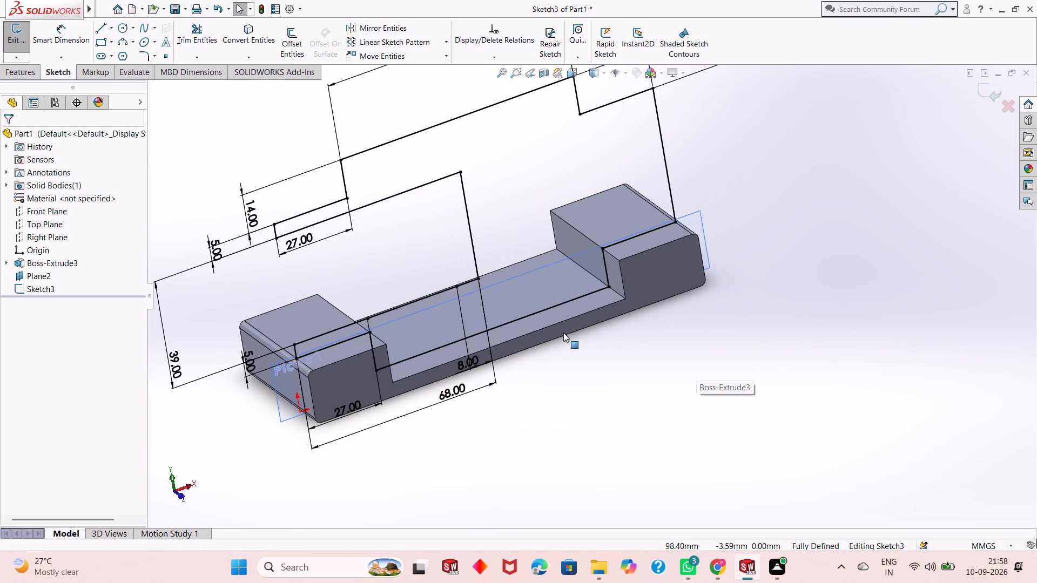
{"action": "scroll", "coordinate": [558, 330], "scroll_direction": "up", "scroll_amount": 4}
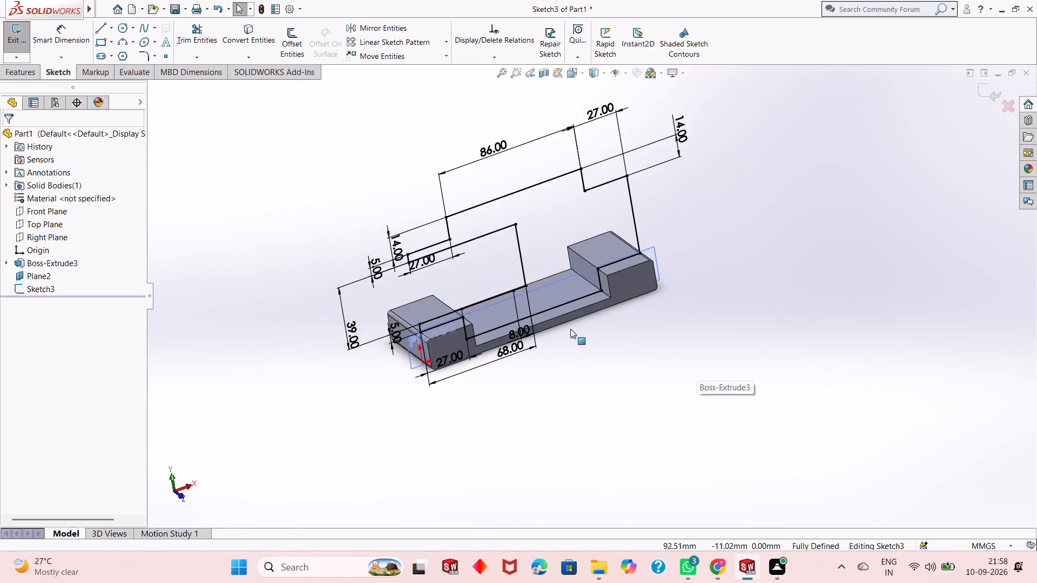
{"action": "scroll", "coordinate": [570, 329], "scroll_direction": "up", "scroll_amount": 1}
{"action": "scroll", "coordinate": [522, 187], "scroll_direction": "down", "scroll_amount": 2}
{"action": "scroll", "coordinate": [560, 321], "scroll_direction": "down", "scroll_amount": 2}
{"action": "scroll", "coordinate": [589, 342], "scroll_direction": "up", "scroll_amount": 2}
{"action": "scroll", "coordinate": [586, 337], "scroll_direction": "down", "scroll_amount": 2}
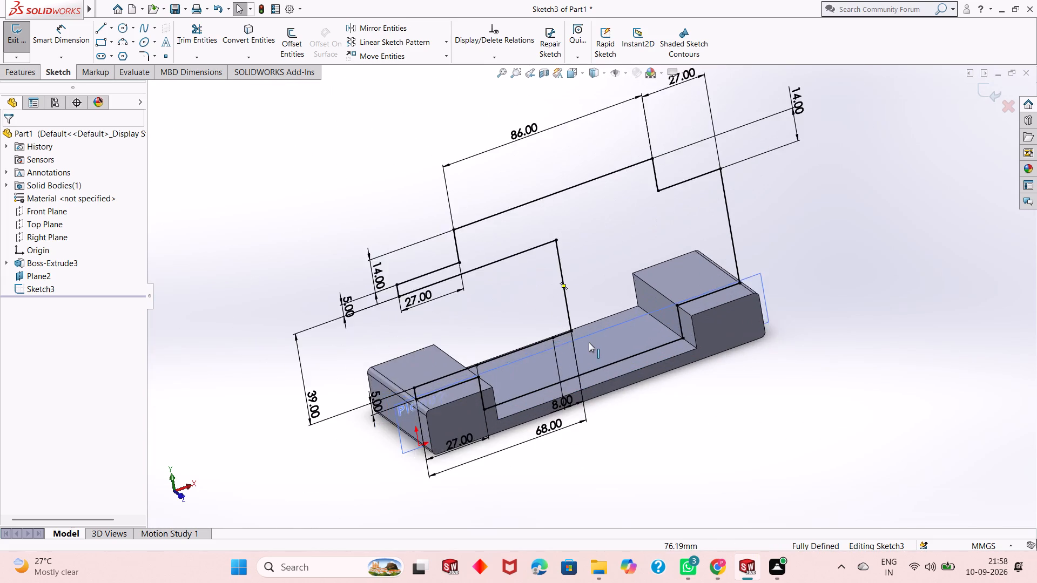
{"action": "scroll", "coordinate": [589, 342], "scroll_direction": "up", "scroll_amount": 2}
{"action": "scroll", "coordinate": [585, 326], "scroll_direction": "down", "scroll_amount": 2}
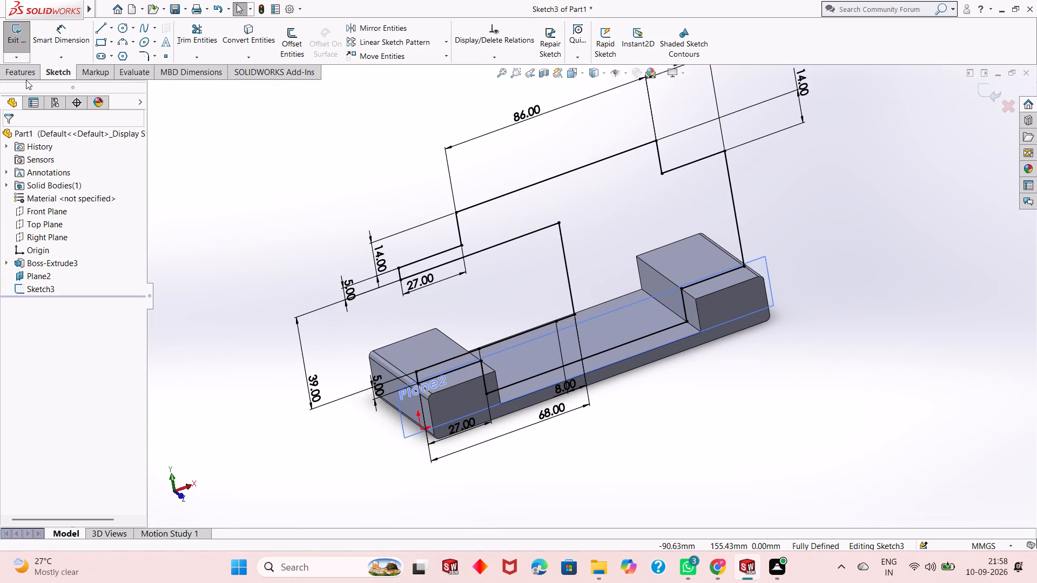
Extrude the notched stepped profile as a blind boss 25 mm deep in the reversed direction, merged with the U-shaped part.
{"action": "left_click", "coordinate": [35, 78]}
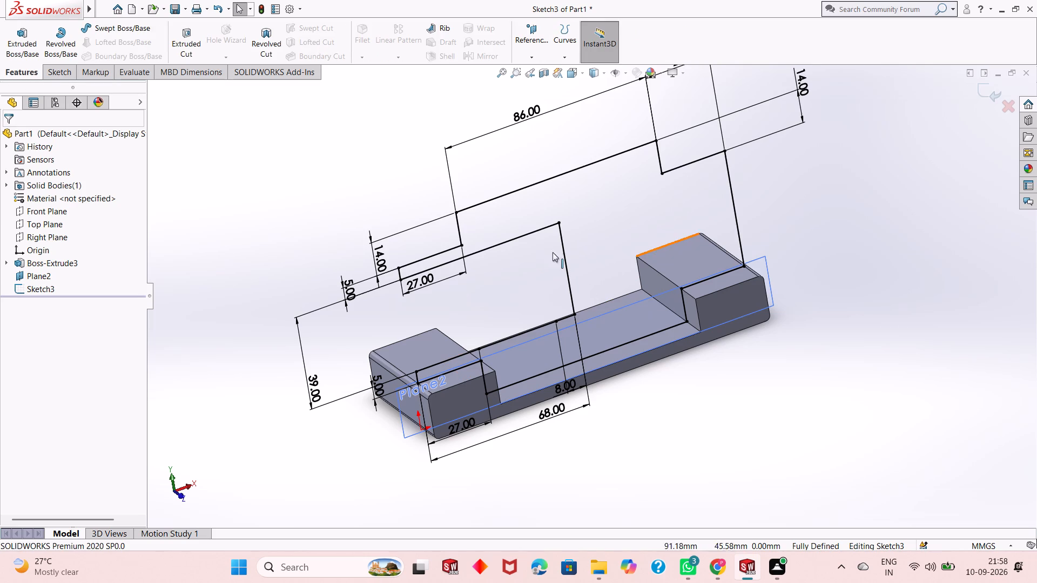
{"action": "left_click", "coordinate": [23, 53]}
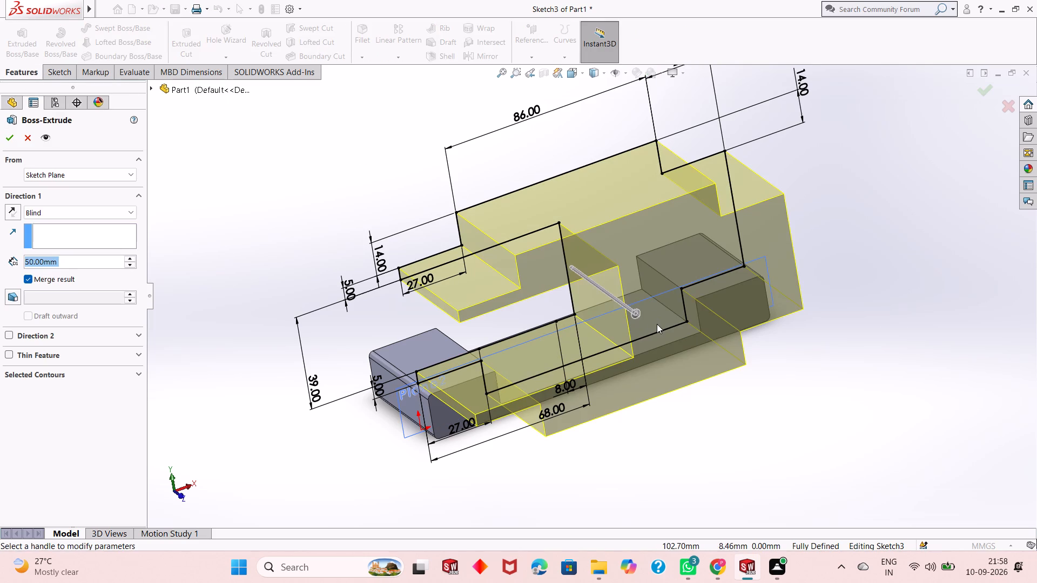
{"action": "middle_click_drag", "start_coordinate": [657, 324], "coordinate": [731, 313]}
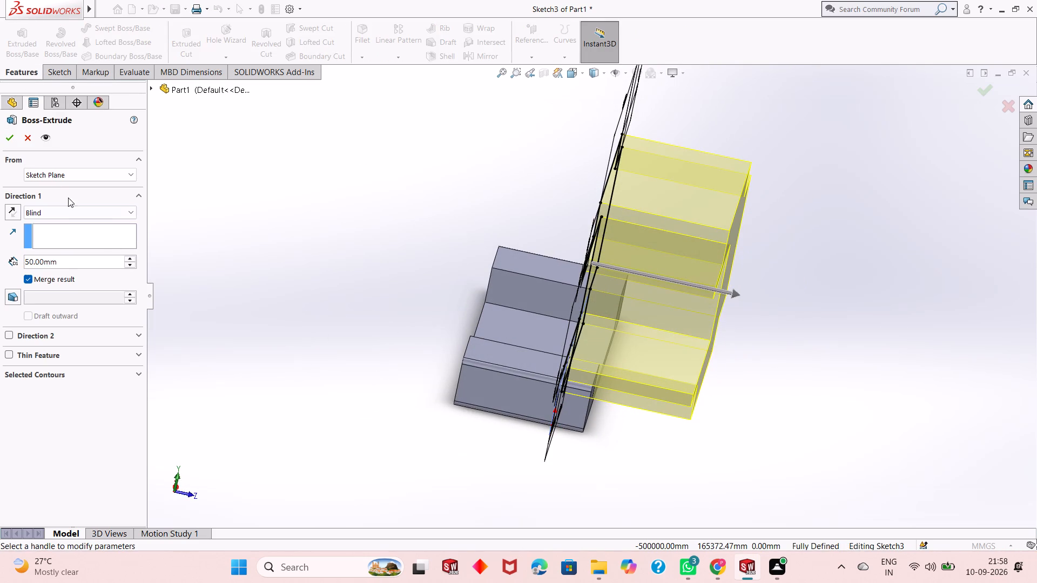
{"action": "left_click", "coordinate": [13, 212]}
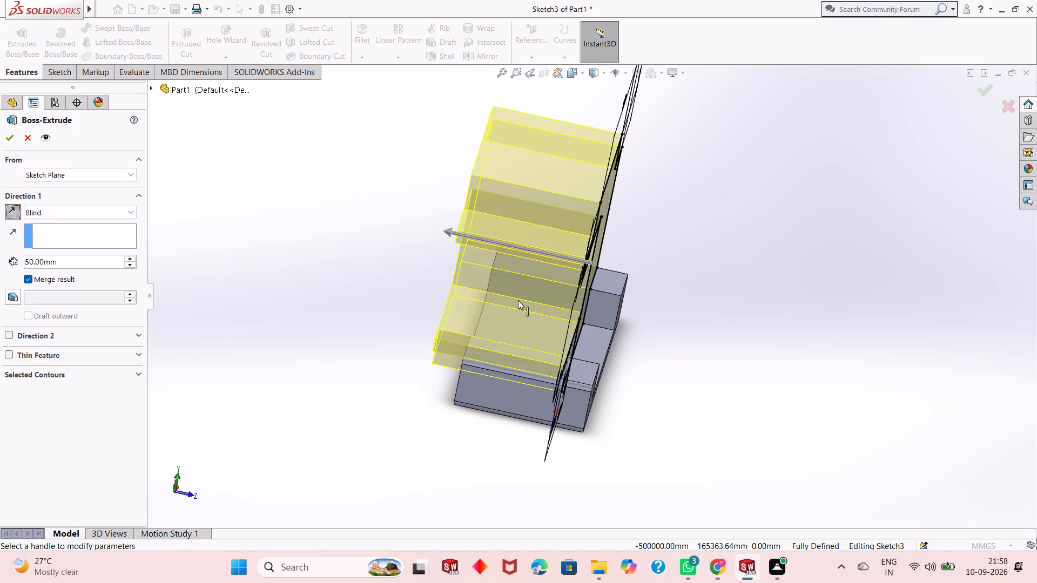
{"action": "middle_click_drag", "start_coordinate": [653, 340], "coordinate": [643, 308]}
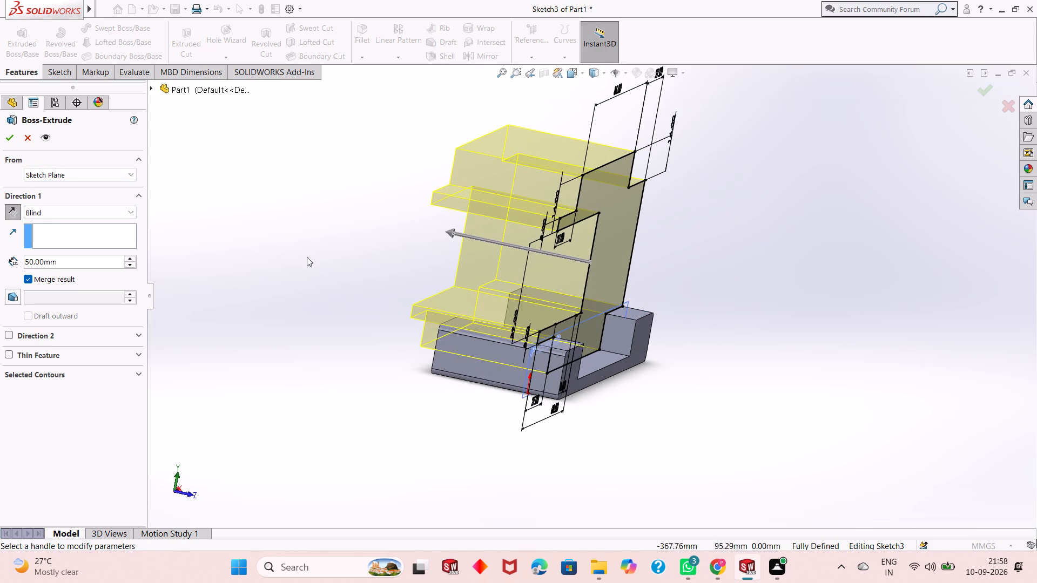
{"action": "double_click", "coordinate": [83, 263]}
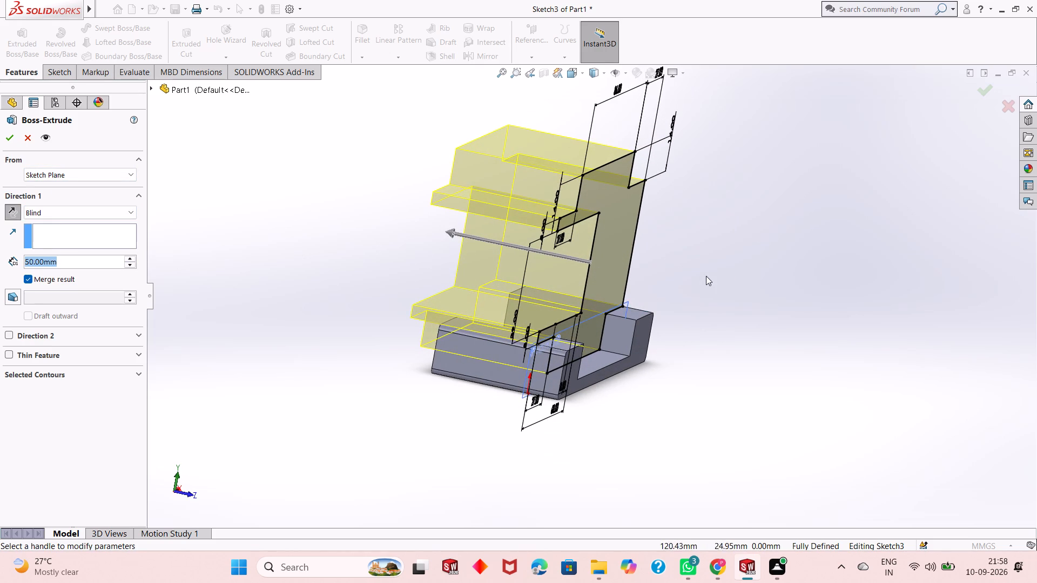
{"action": "type", "text": "25"}
{"action": "key", "text": "Return"}
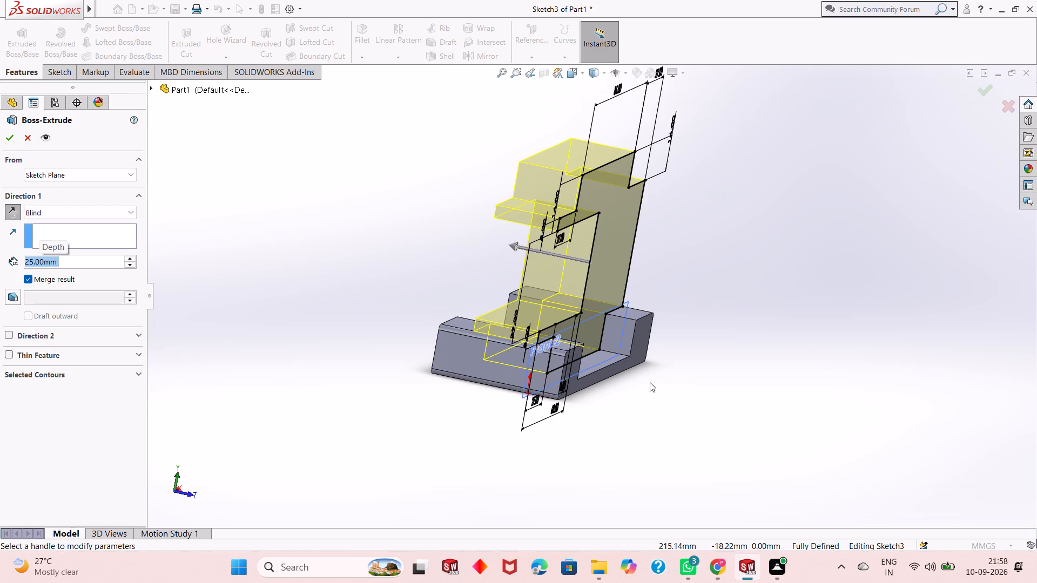
{"action": "middle_click_drag", "start_coordinate": [650, 382], "coordinate": [651, 424]}
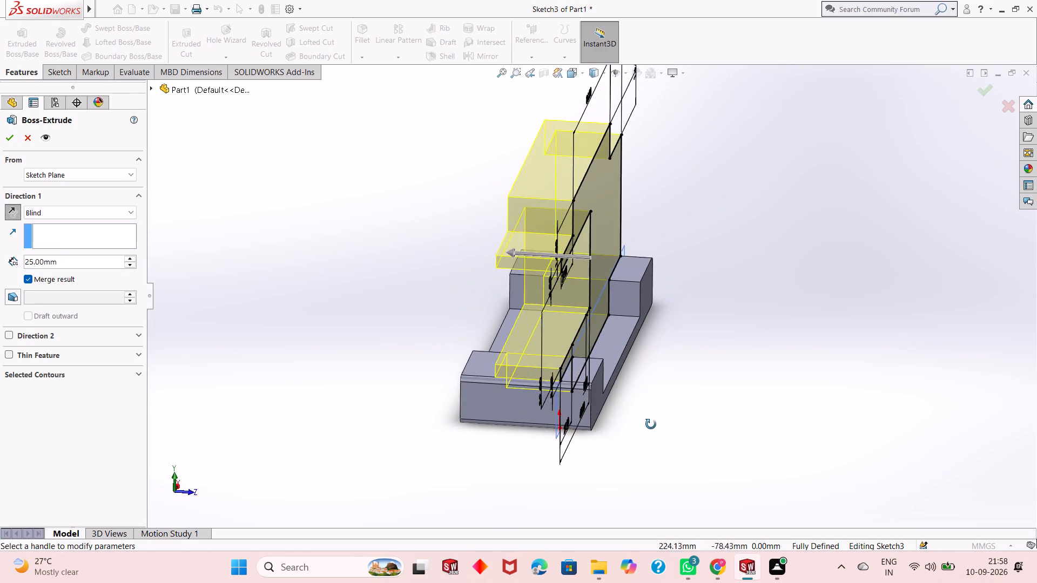
{"action": "middle_click_drag", "start_coordinate": [651, 424], "coordinate": [650, 389]}
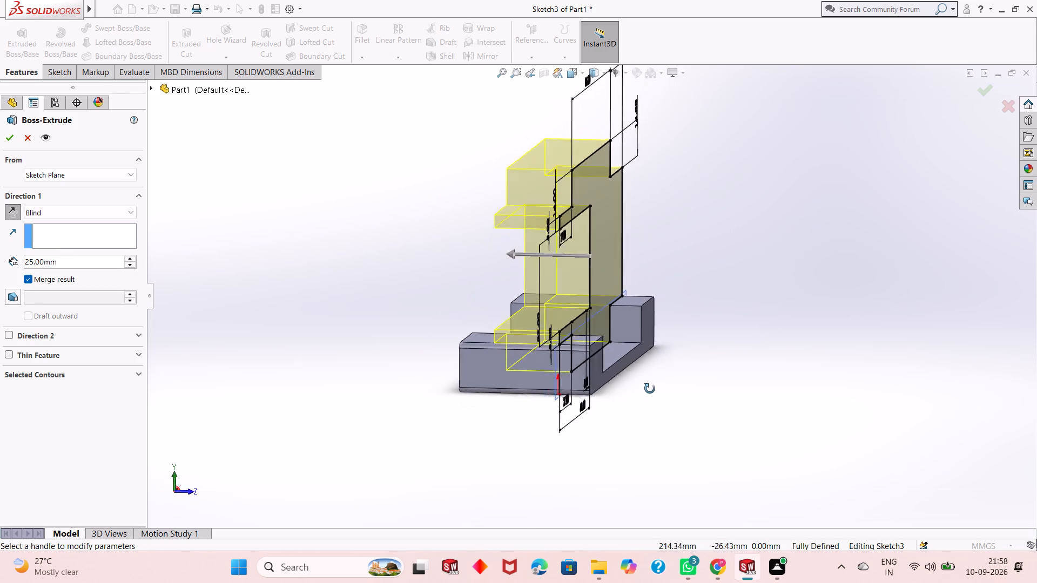
{"action": "middle_click_drag", "start_coordinate": [650, 389], "coordinate": [622, 392]}
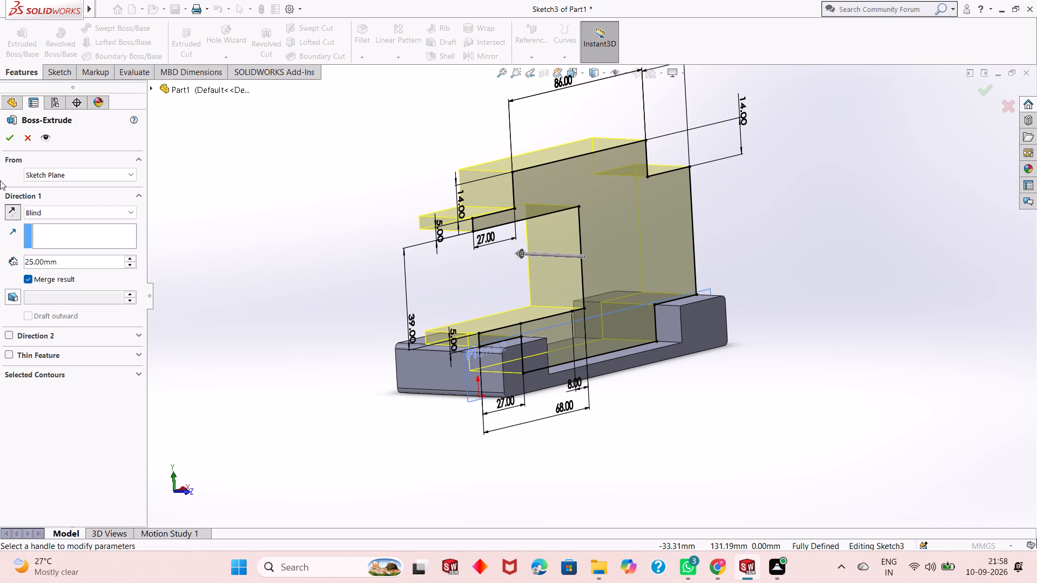
{"action": "left_click", "coordinate": [11, 135]}
Examine the extruded notched body from several angles, including where it seats in the U-shaped base.
{"action": "middle_click_drag", "start_coordinate": [596, 367], "coordinate": [571, 394]}
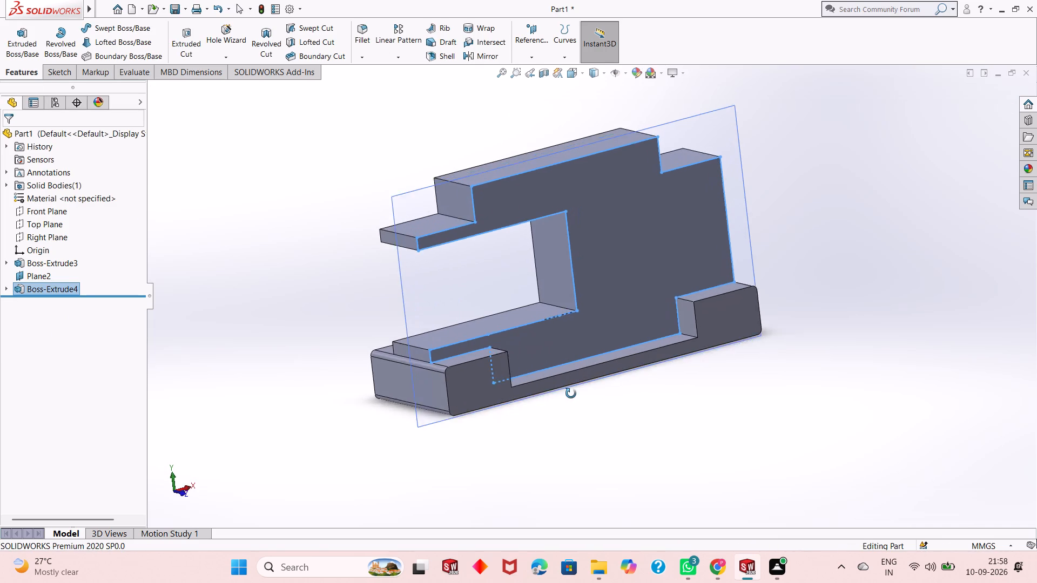
{"action": "middle_click_drag", "start_coordinate": [571, 394], "coordinate": [625, 376]}
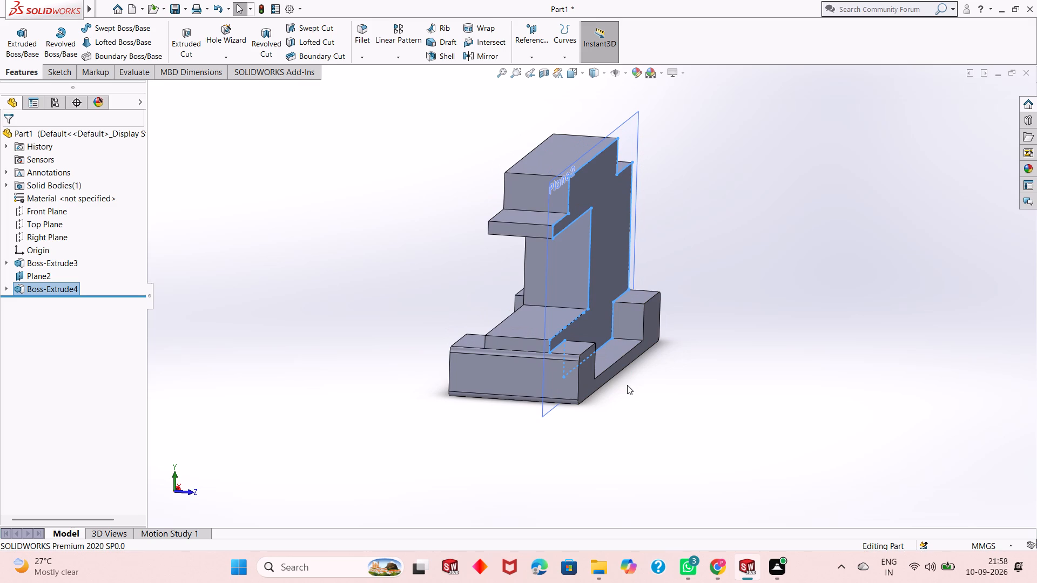
{"action": "middle_click_drag", "start_coordinate": [634, 416], "coordinate": [542, 468]}
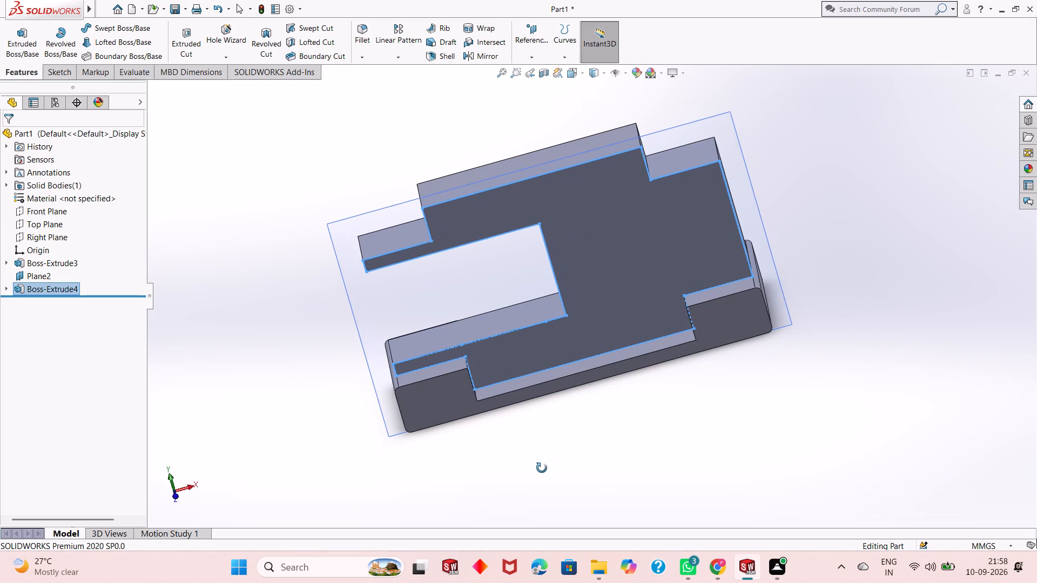
{"action": "middle_click_drag", "start_coordinate": [542, 468], "coordinate": [541, 466]}
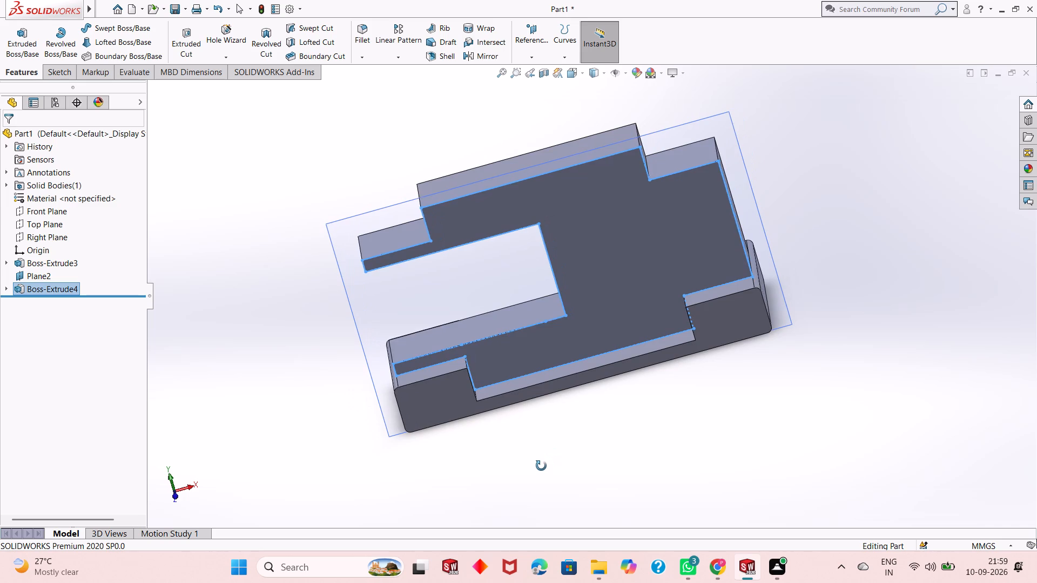
{"action": "middle_click_drag", "start_coordinate": [541, 466], "coordinate": [550, 438]}
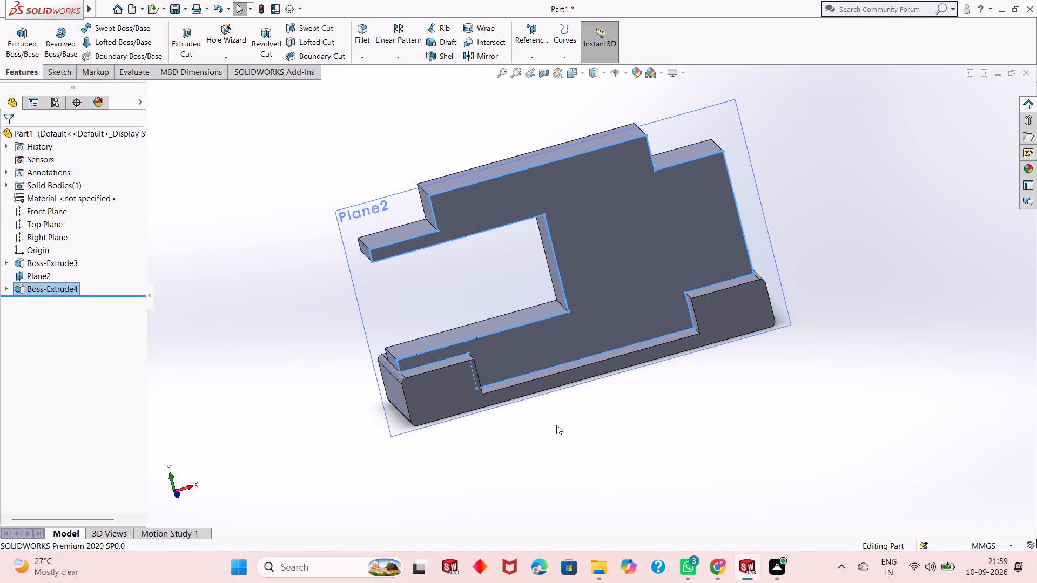
{"action": "middle_click_drag", "start_coordinate": [720, 370], "coordinate": [686, 396]}
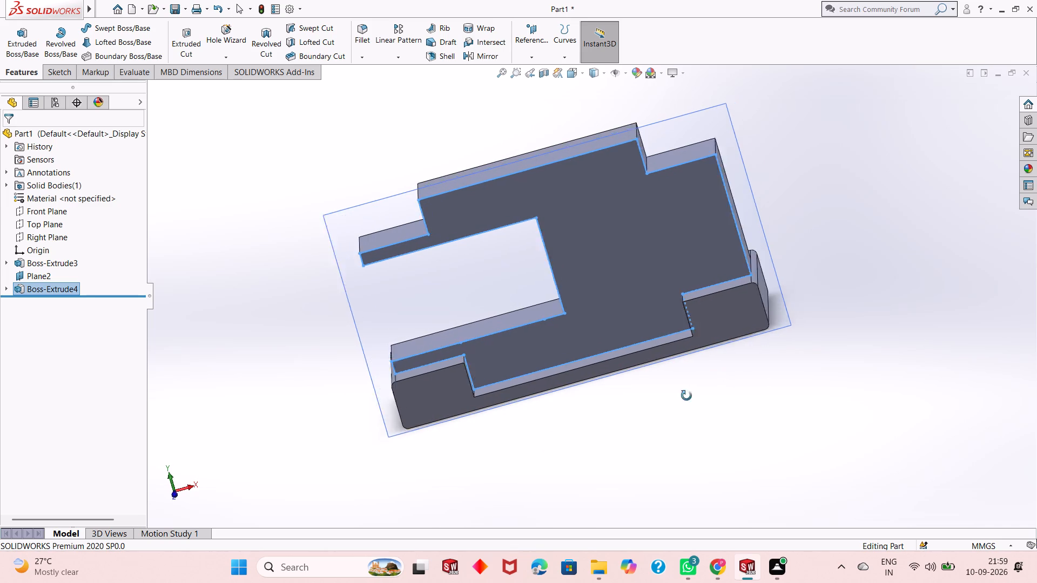
{"action": "middle_click_drag", "start_coordinate": [686, 396], "coordinate": [773, 389]}
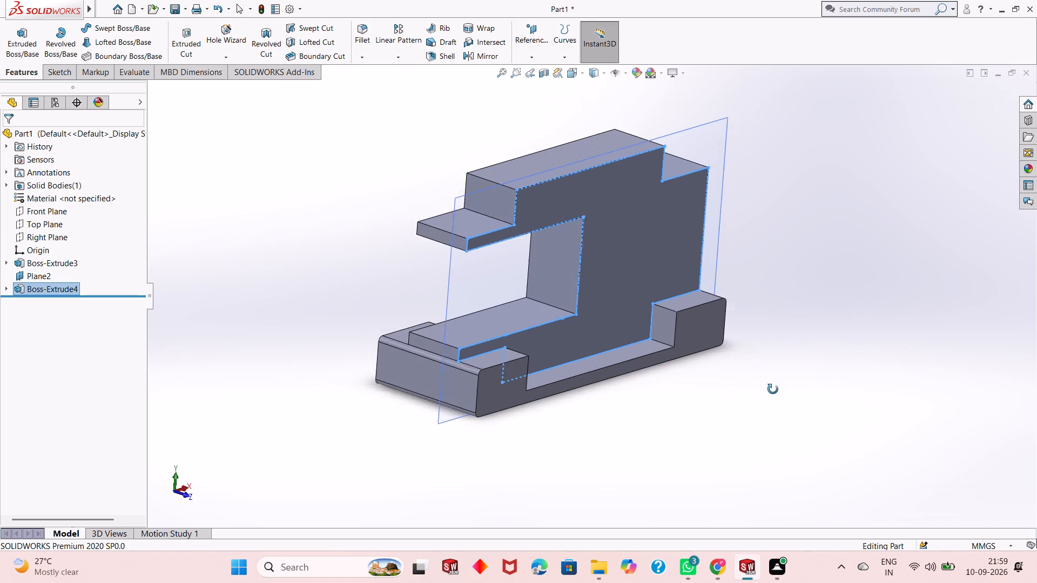
{"action": "middle_click_drag", "start_coordinate": [773, 389], "coordinate": [733, 402]}
{"action": "middle_click_drag", "start_coordinate": [495, 380], "coordinate": [496, 376]}
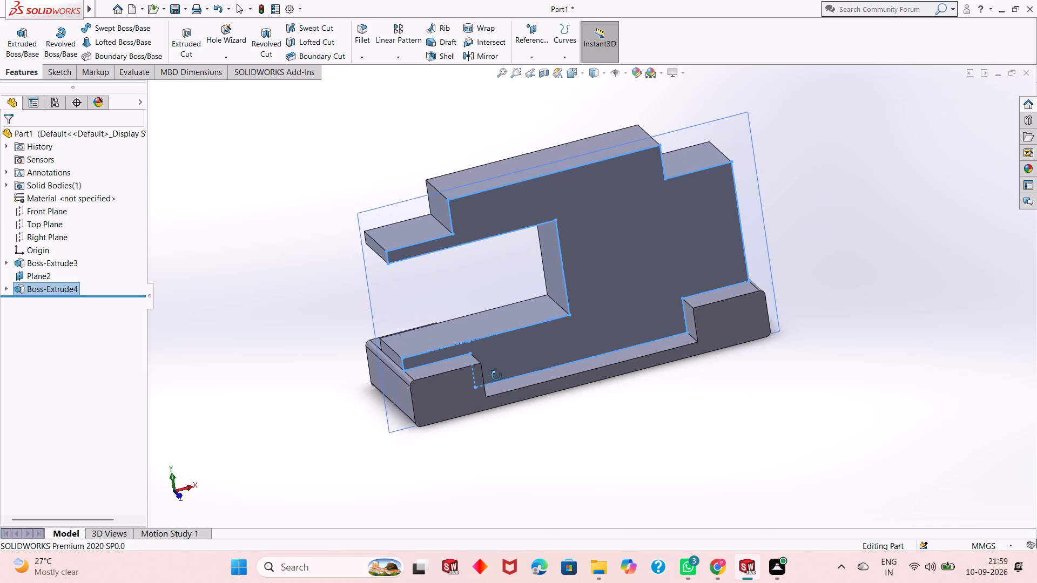
{"action": "middle_click_drag", "start_coordinate": [496, 376], "coordinate": [503, 369]}
{"action": "scroll", "coordinate": [431, 382], "scroll_direction": "down", "scroll_amount": 3}
{"action": "scroll", "coordinate": [403, 407], "scroll_direction": "up", "scroll_amount": 1}
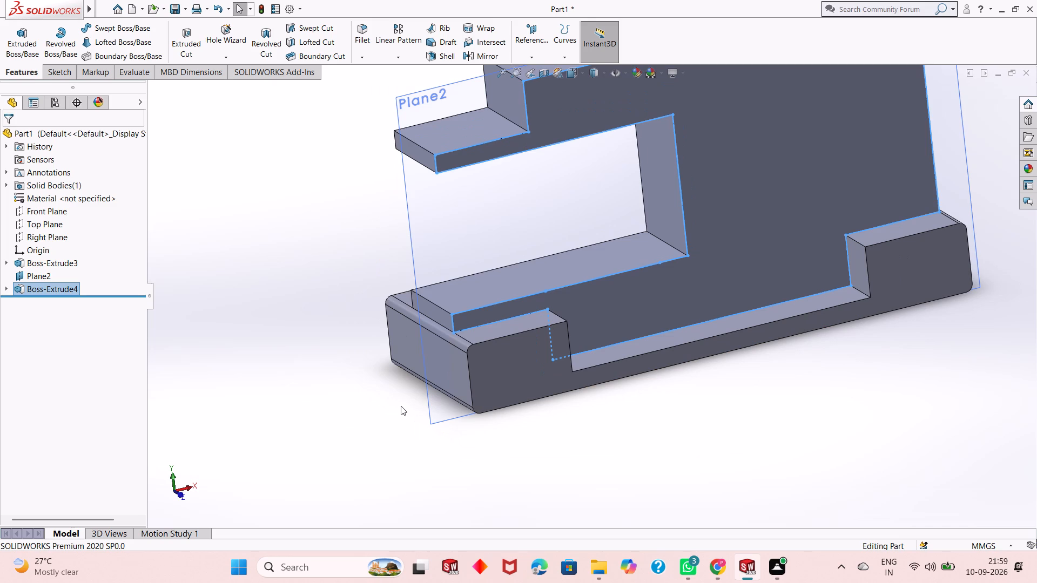
Examine the extruded notched body from several angles and up close where its lower arm meets the base's rounded outer corner.
{"action": "middle_click_drag", "start_coordinate": [415, 344], "coordinate": [488, 348]}
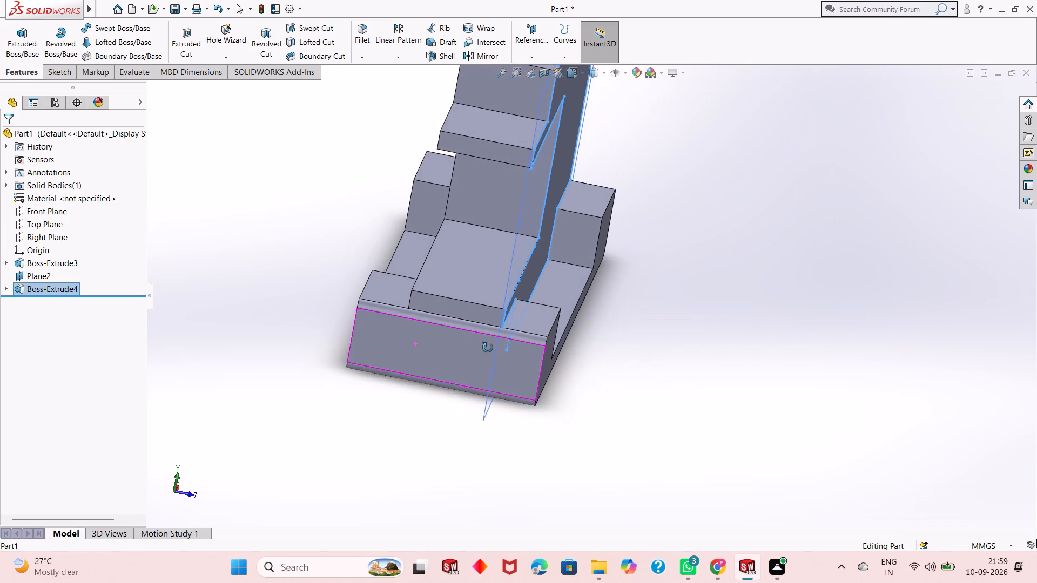
{"action": "middle_click_drag", "start_coordinate": [488, 348], "coordinate": [485, 354]}
{"action": "middle_click_drag", "start_coordinate": [482, 358], "coordinate": [468, 374]}
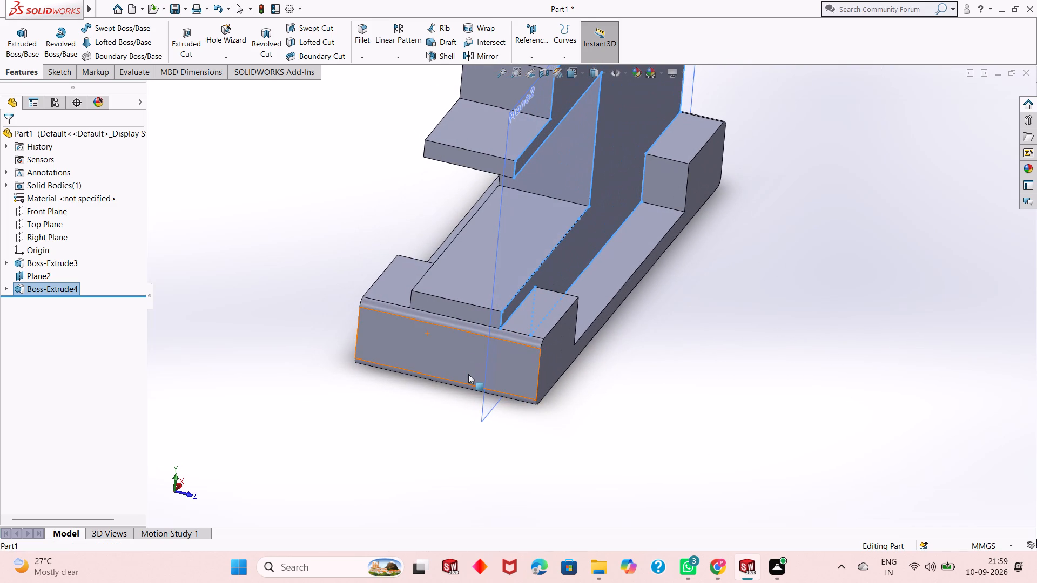
{"action": "middle_click_drag", "start_coordinate": [468, 374], "coordinate": [351, 372]}
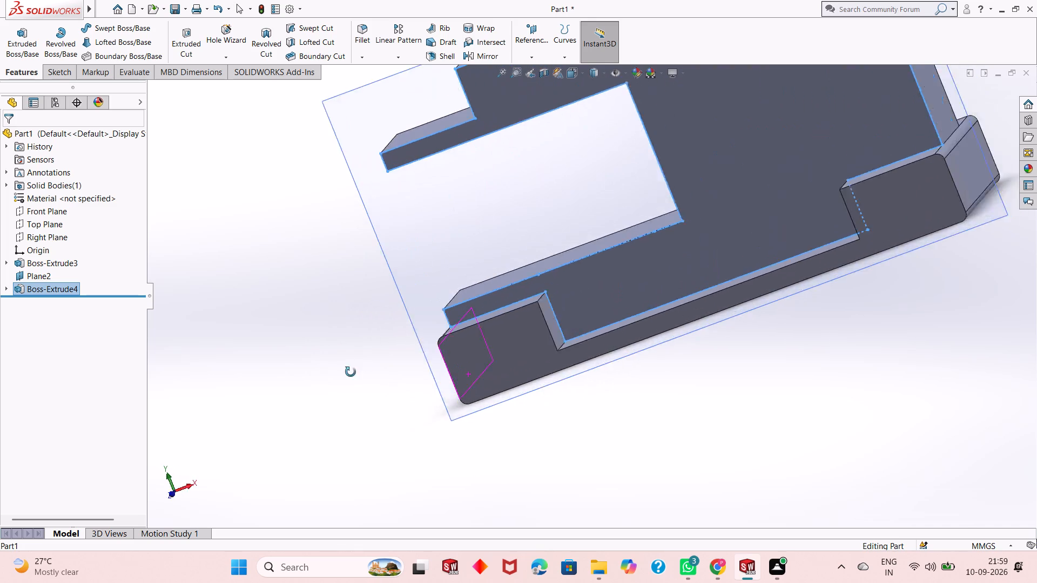
{"action": "middle_click_drag", "start_coordinate": [351, 372], "coordinate": [316, 436]}
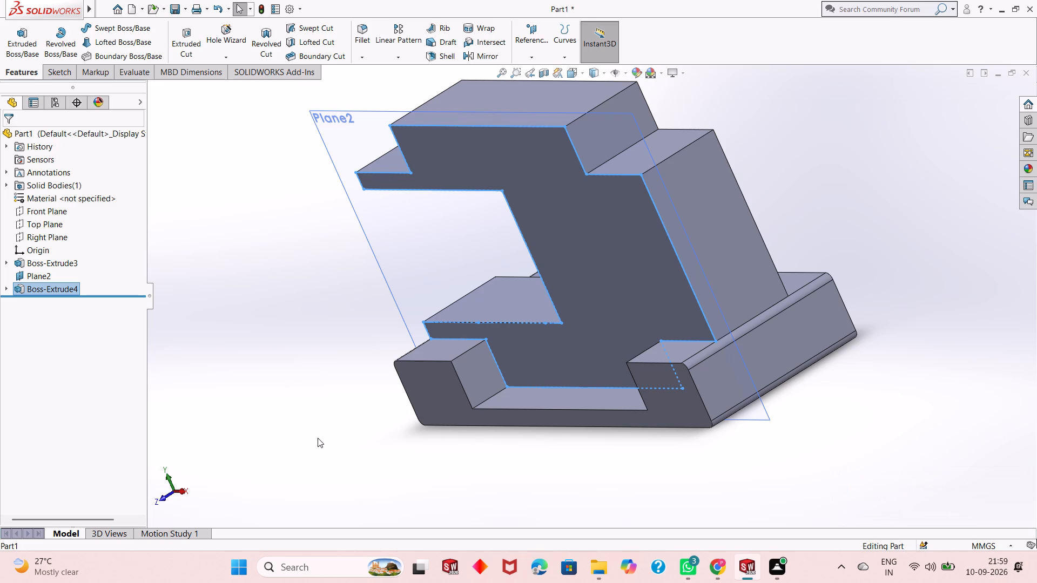
{"action": "scroll", "coordinate": [318, 438], "scroll_direction": "up", "scroll_amount": 1}
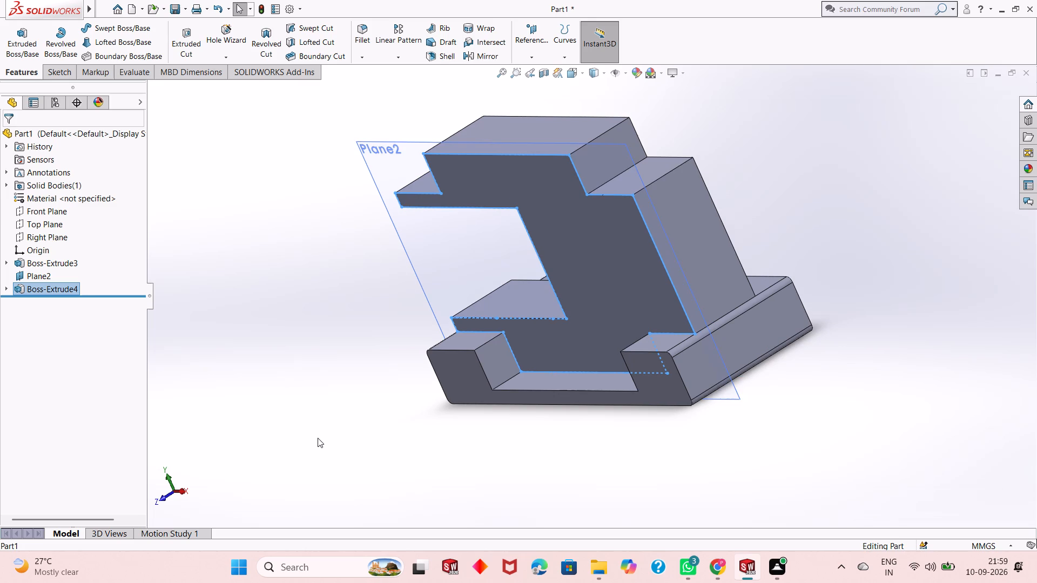
{"action": "scroll", "coordinate": [318, 438], "scroll_direction": "down", "scroll_amount": 2}
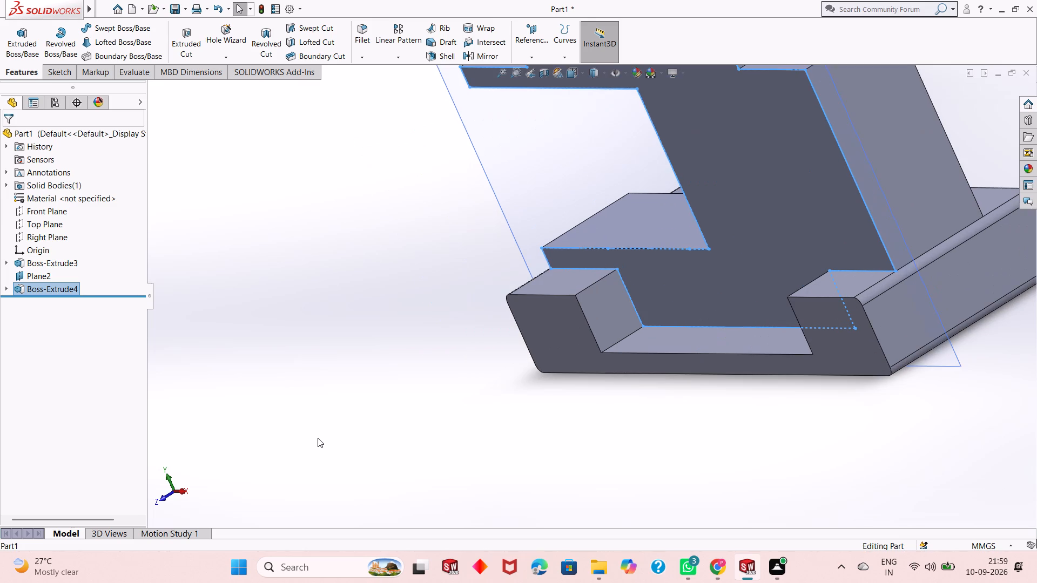
{"action": "scroll", "coordinate": [318, 438], "scroll_direction": "up", "scroll_amount": 1}
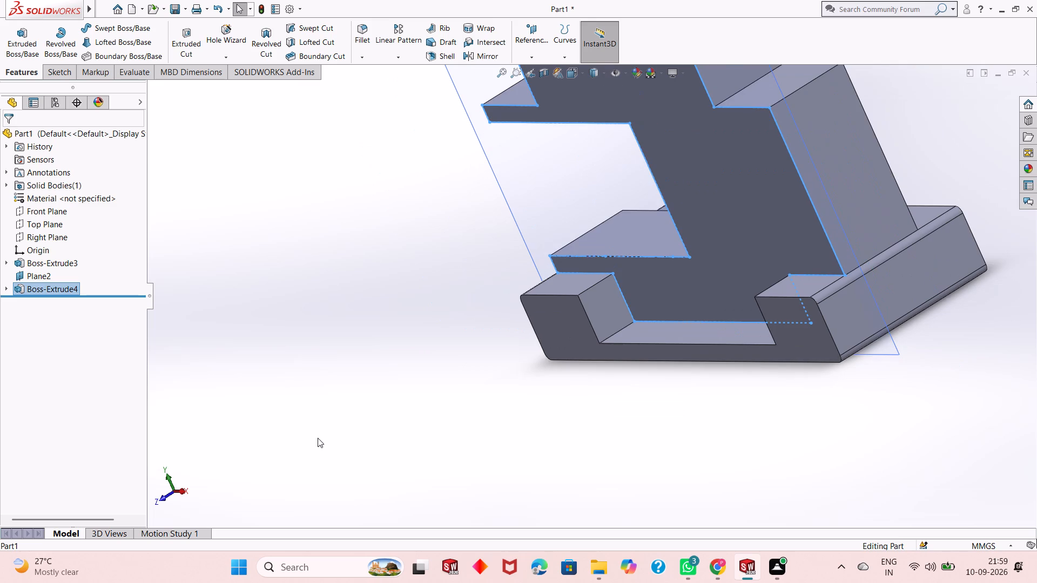
{"action": "scroll", "coordinate": [318, 438], "scroll_direction": "up", "scroll_amount": 2}
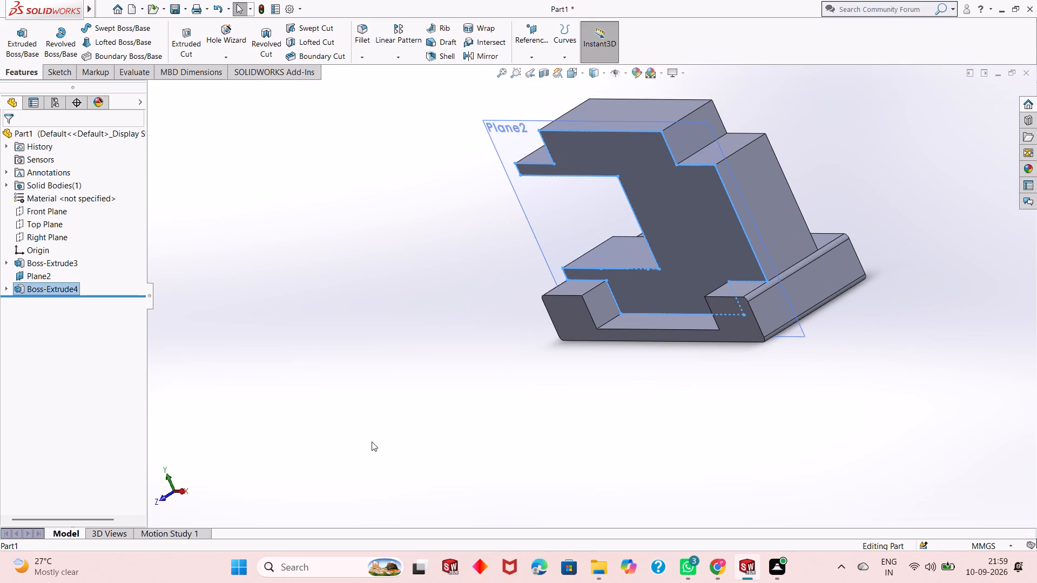
{"action": "middle_click_drag", "start_coordinate": [381, 444], "coordinate": [480, 371]}
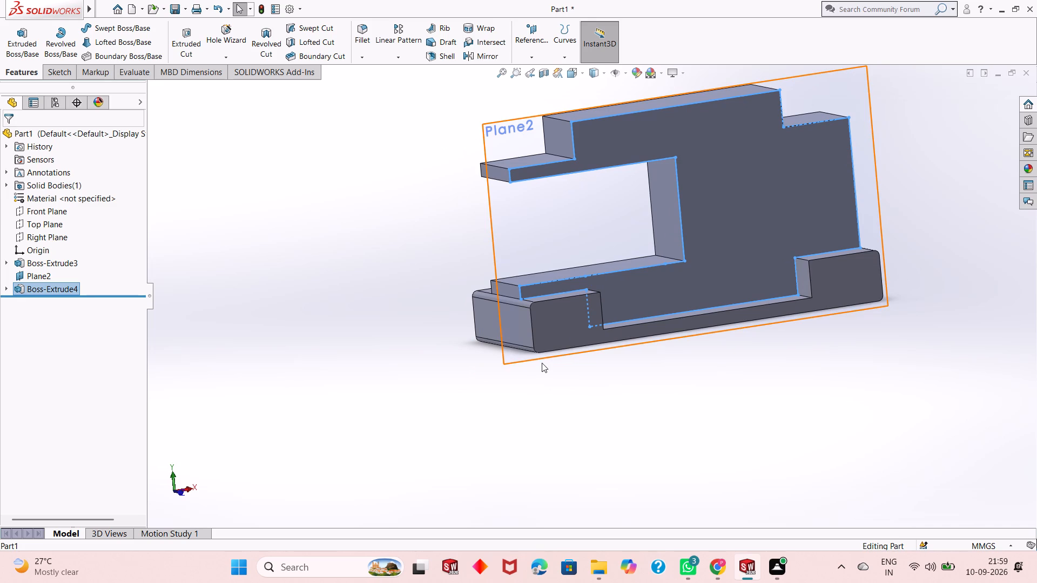
{"action": "scroll", "coordinate": [542, 363], "scroll_direction": "up", "scroll_amount": 1}
{"action": "scroll", "coordinate": [603, 214], "scroll_direction": "down", "scroll_amount": 1}
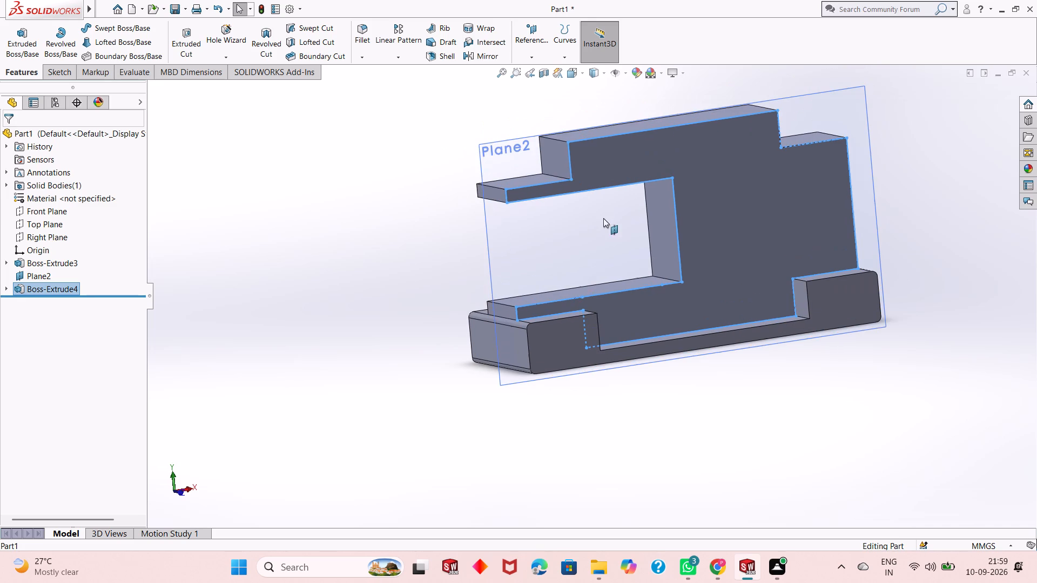
{"action": "scroll", "coordinate": [584, 291], "scroll_direction": "down", "scroll_amount": 1}
{"action": "scroll", "coordinate": [580, 350], "scroll_direction": "down", "scroll_amount": 2}
{"action": "scroll", "coordinate": [535, 335], "scroll_direction": "down", "scroll_amount": 3}
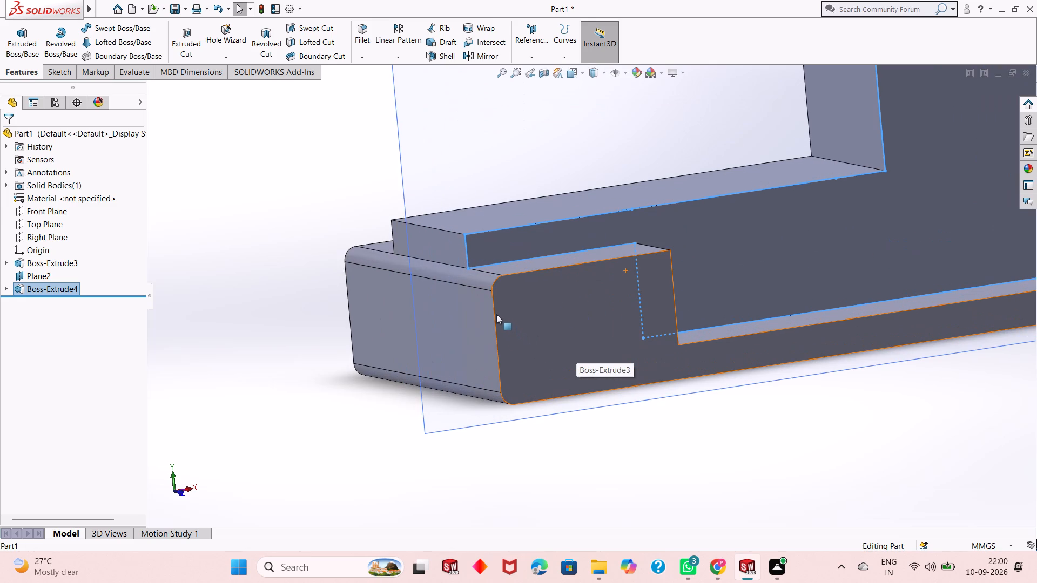
{"action": "scroll", "coordinate": [473, 369], "scroll_direction": "up", "scroll_amount": 2}
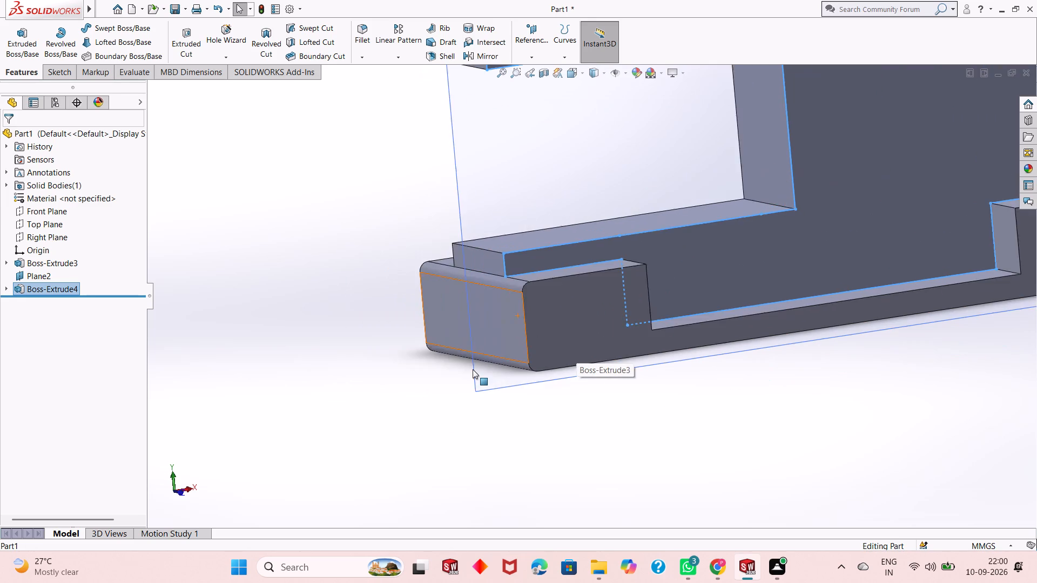
{"action": "scroll", "coordinate": [473, 369], "scroll_direction": "up", "scroll_amount": 3}
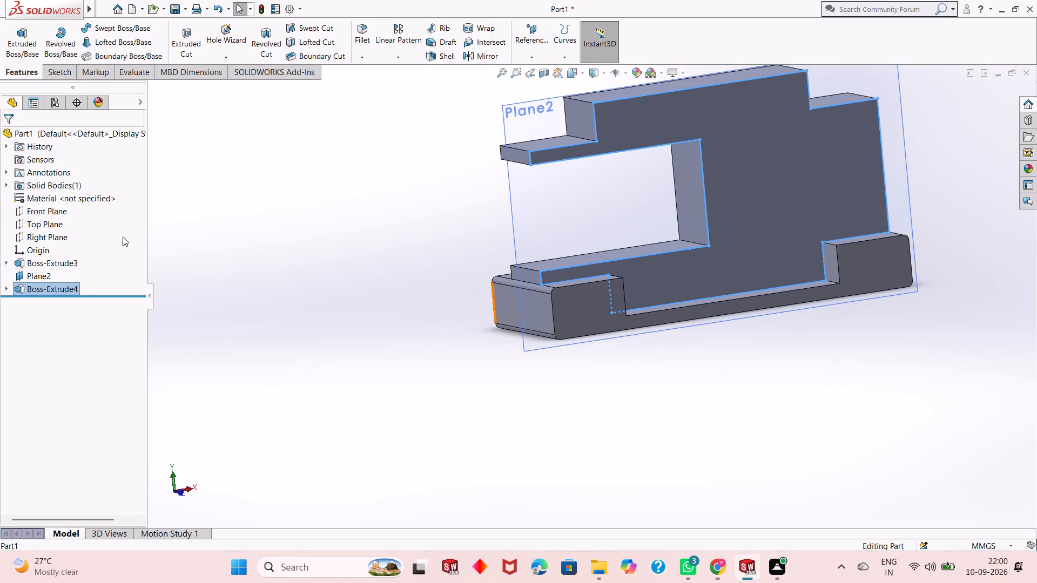
Open the U-shaped base's extrusion definition and examine its profile, especially the rounded corner near the origin.
{"action": "left_click", "coordinate": [45, 260]}
{"action": "left_click", "coordinate": [58, 229]}
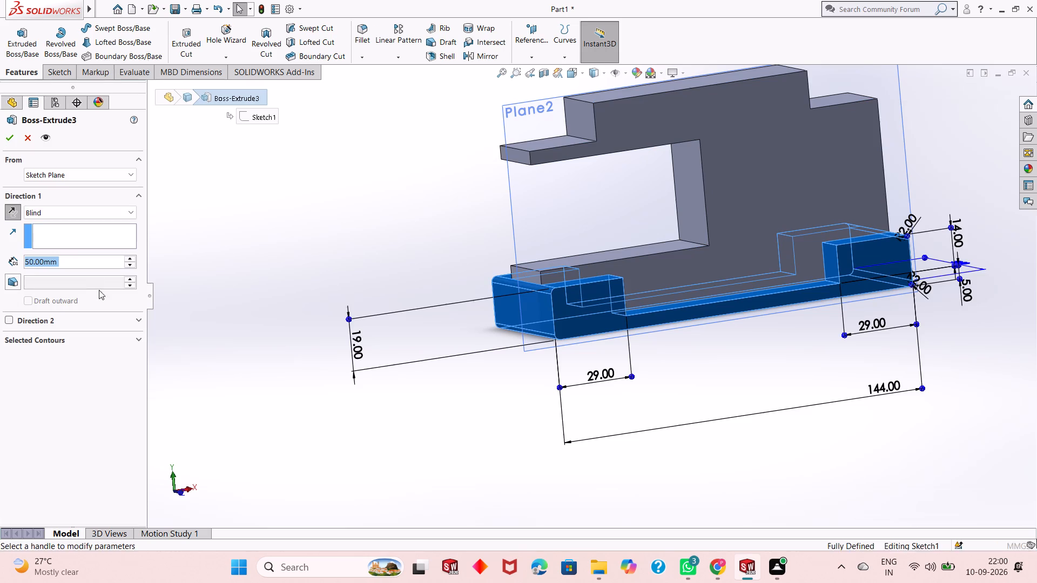
{"action": "scroll", "coordinate": [575, 306], "scroll_direction": "down", "scroll_amount": 5}
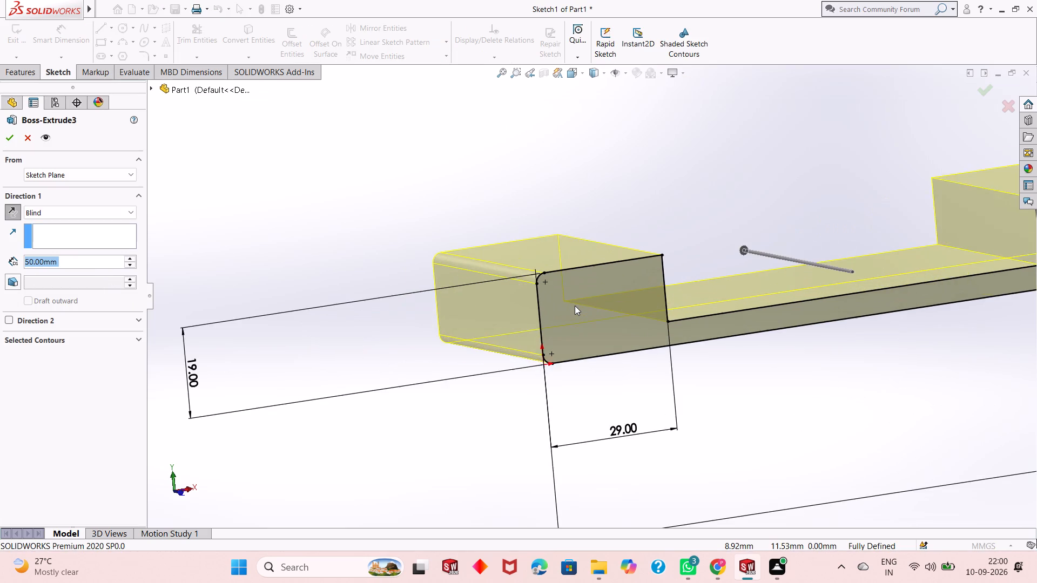
{"action": "scroll", "coordinate": [575, 306], "scroll_direction": "down", "scroll_amount": 1}
{"action": "left_click", "coordinate": [515, 251]}
{"action": "left_click", "coordinate": [515, 251]}
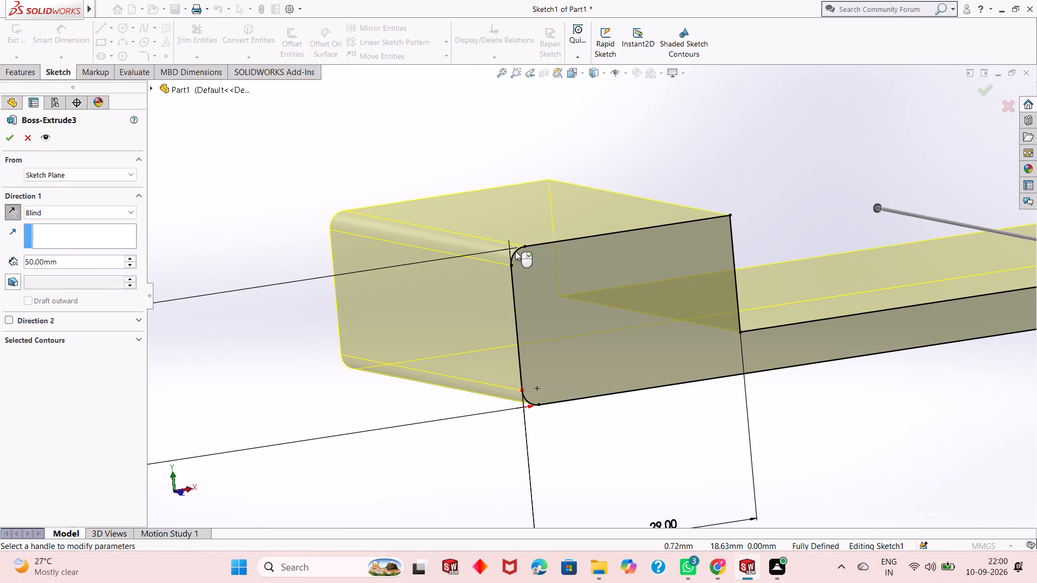
{"action": "left_click", "coordinate": [515, 250]}
{"action": "double_click", "coordinate": [515, 250]}
{"action": "left_click", "coordinate": [517, 249]}
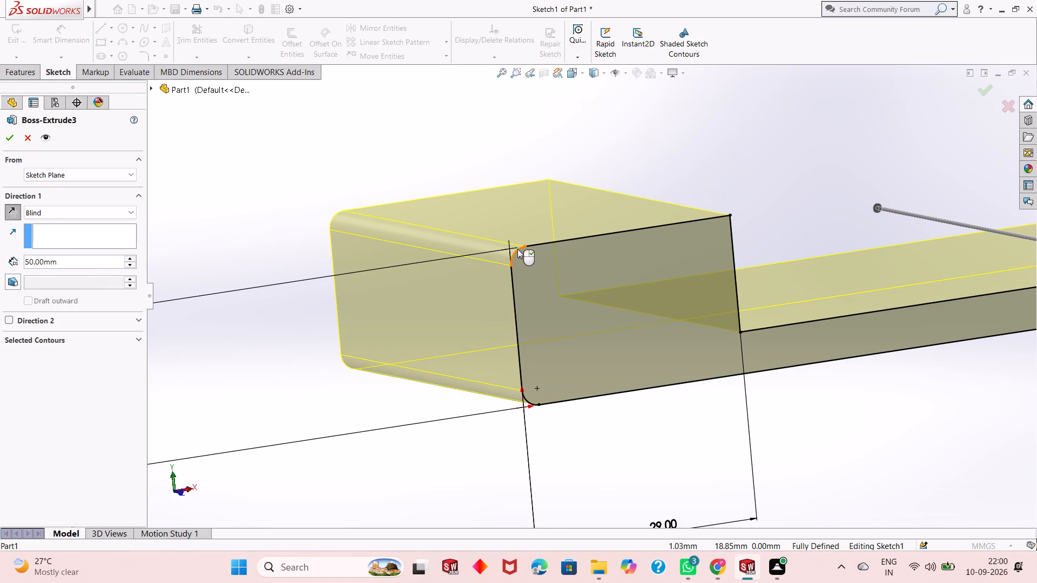
{"action": "scroll", "coordinate": [427, 334], "scroll_direction": "up", "scroll_amount": 1}
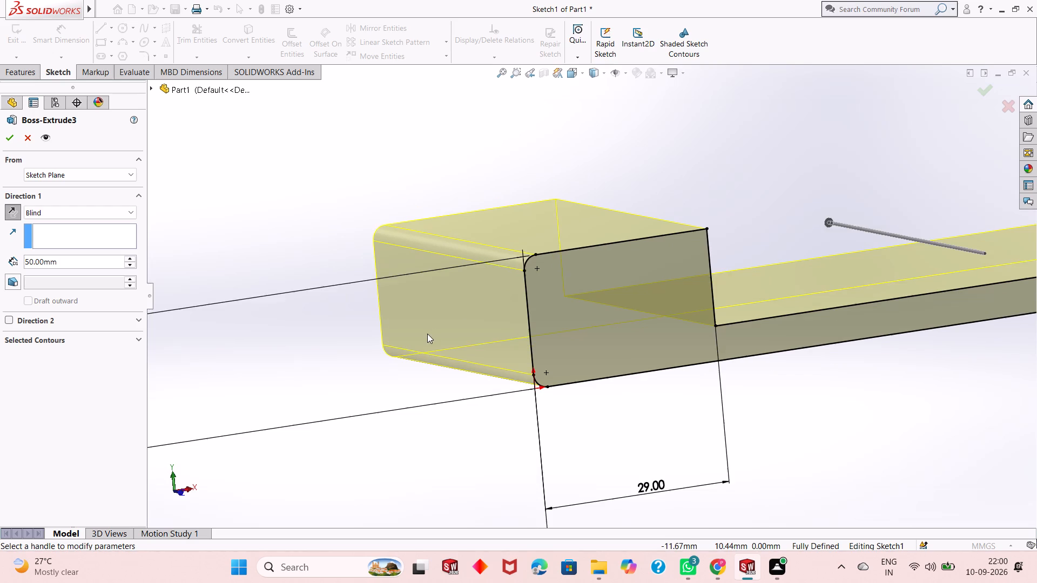
{"action": "scroll", "coordinate": [427, 334], "scroll_direction": "up", "scroll_amount": 4}
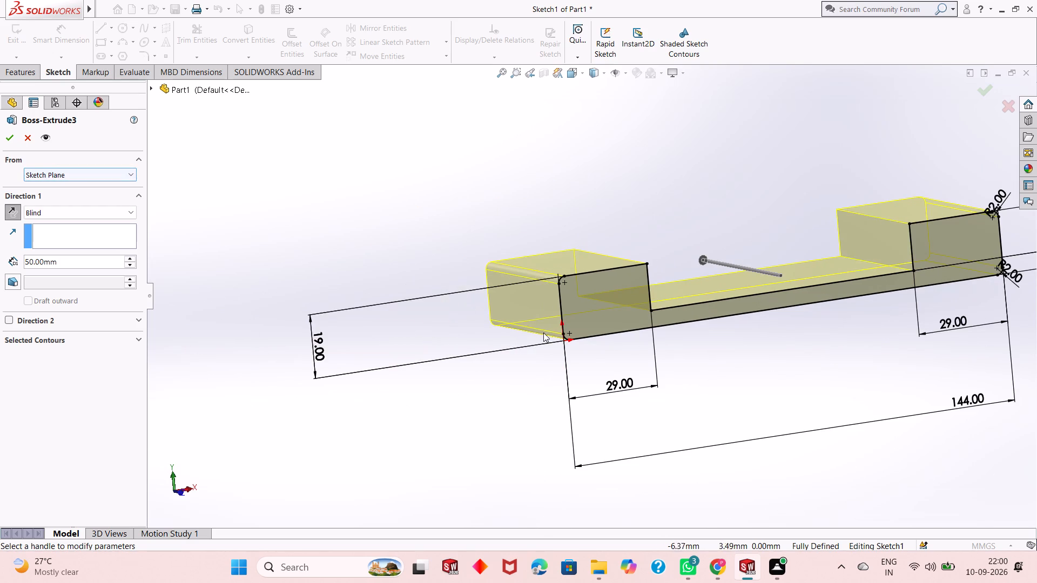
{"action": "scroll", "coordinate": [543, 334], "scroll_direction": "up", "scroll_amount": 1}
{"action": "scroll", "coordinate": [706, 346], "scroll_direction": "up", "scroll_amount": 2}
{"action": "middle_click_drag", "start_coordinate": [805, 296], "coordinate": [802, 298]}
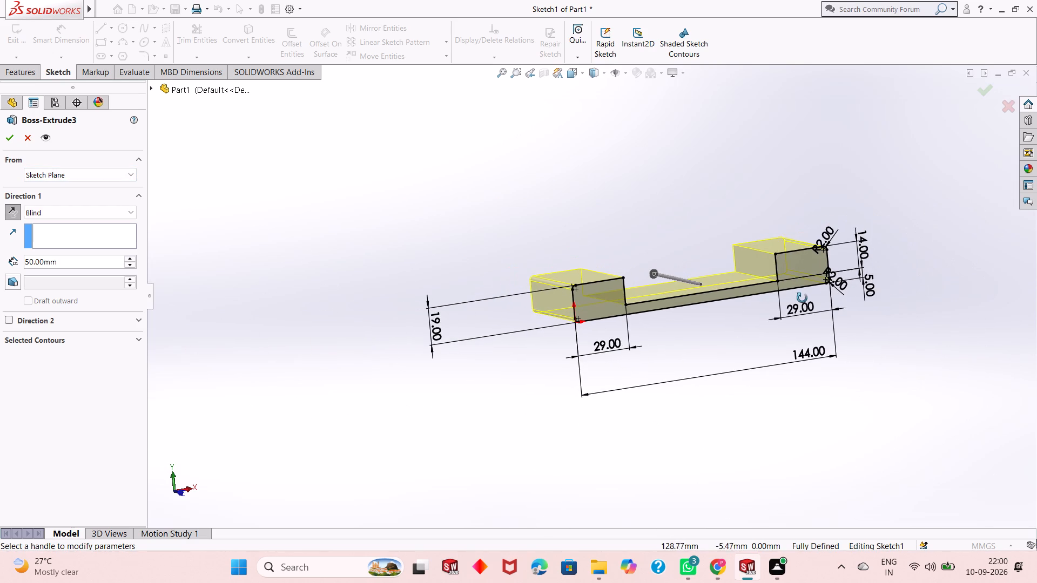
{"action": "middle_click_drag", "start_coordinate": [802, 298], "coordinate": [794, 328]}
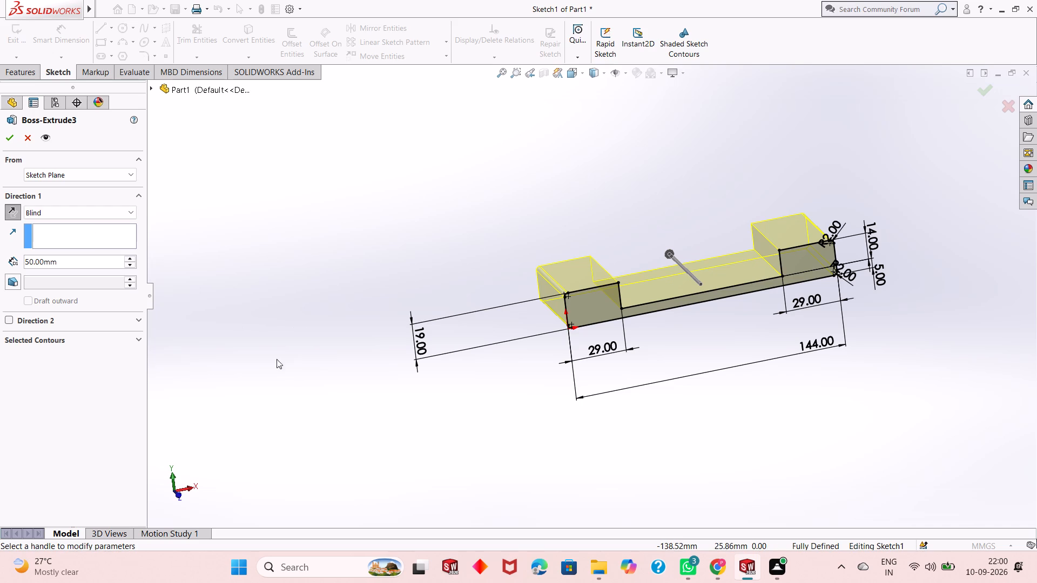
{"action": "scroll", "coordinate": [206, 484], "scroll_direction": "down", "scroll_amount": 1}
{"action": "scroll", "coordinate": [206, 484], "scroll_direction": "up", "scroll_amount": 2}
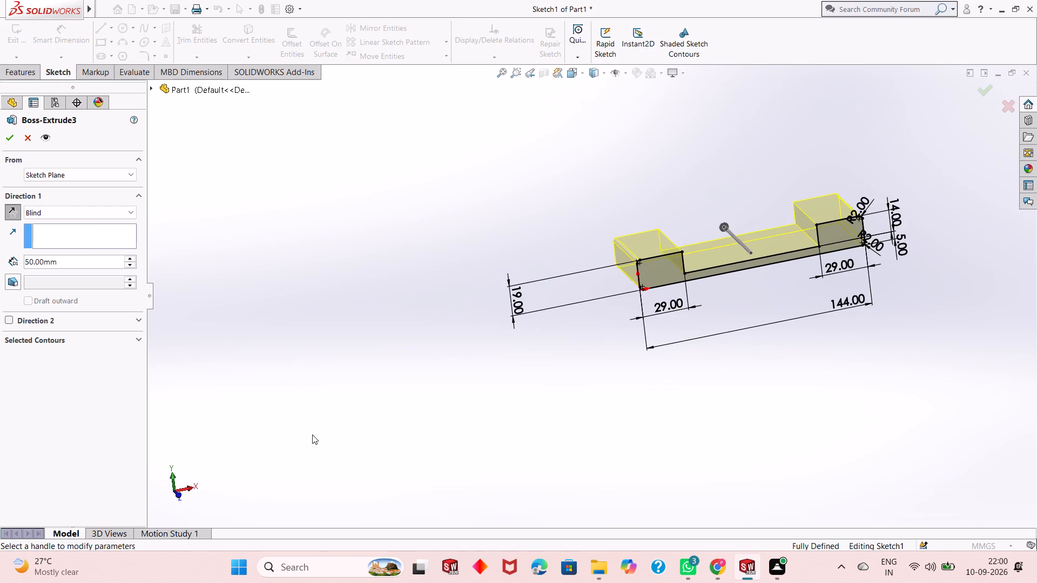
{"action": "scroll", "coordinate": [303, 434], "scroll_direction": "up", "scroll_amount": 2}
{"action": "scroll", "coordinate": [751, 269], "scroll_direction": "down", "scroll_amount": 3}
{"action": "scroll", "coordinate": [610, 263], "scroll_direction": "down", "scroll_amount": 2}
{"action": "scroll", "coordinate": [568, 277], "scroll_direction": "down", "scroll_amount": 1}
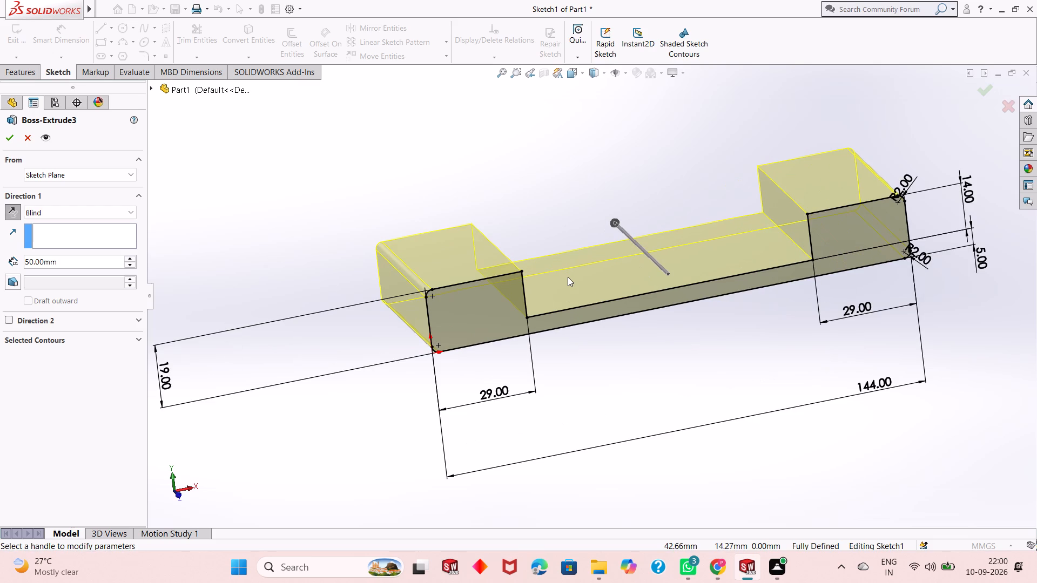
{"action": "scroll", "coordinate": [568, 277], "scroll_direction": "up", "scroll_amount": 1}
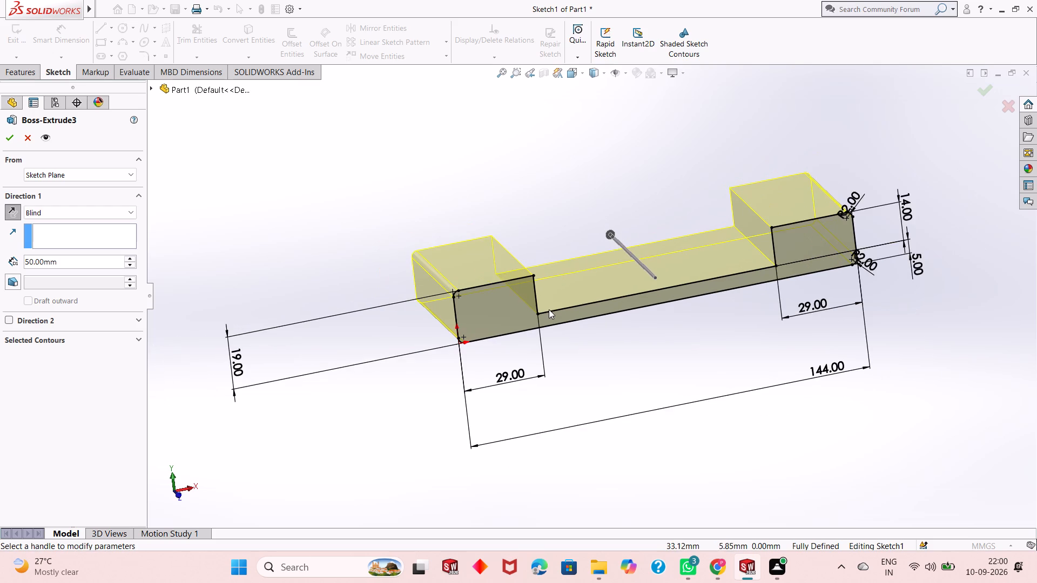
{"action": "scroll", "coordinate": [549, 309], "scroll_direction": "down", "scroll_amount": 3}
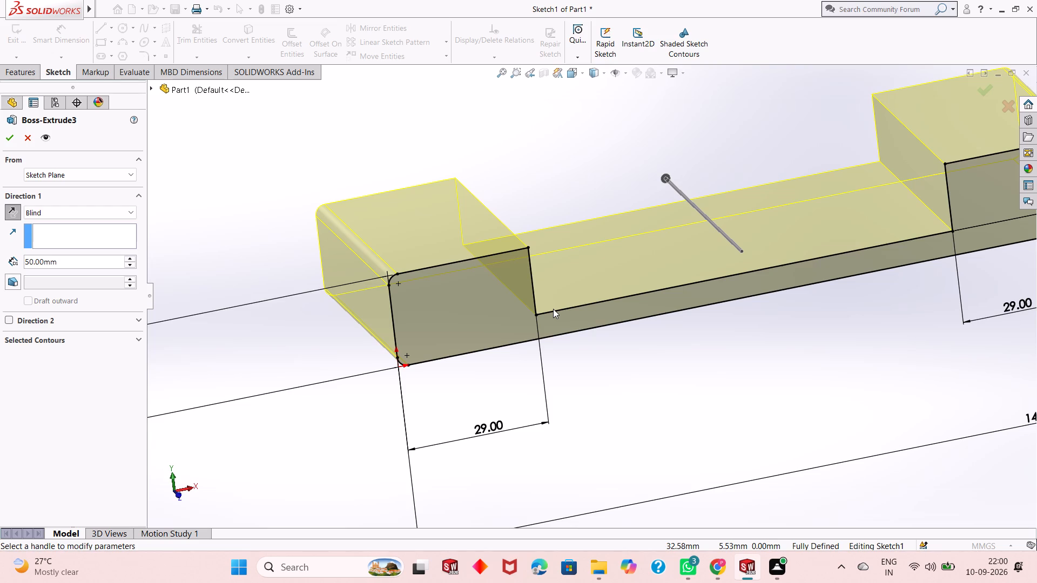
{"action": "scroll", "coordinate": [553, 308], "scroll_direction": "down", "scroll_amount": 1}
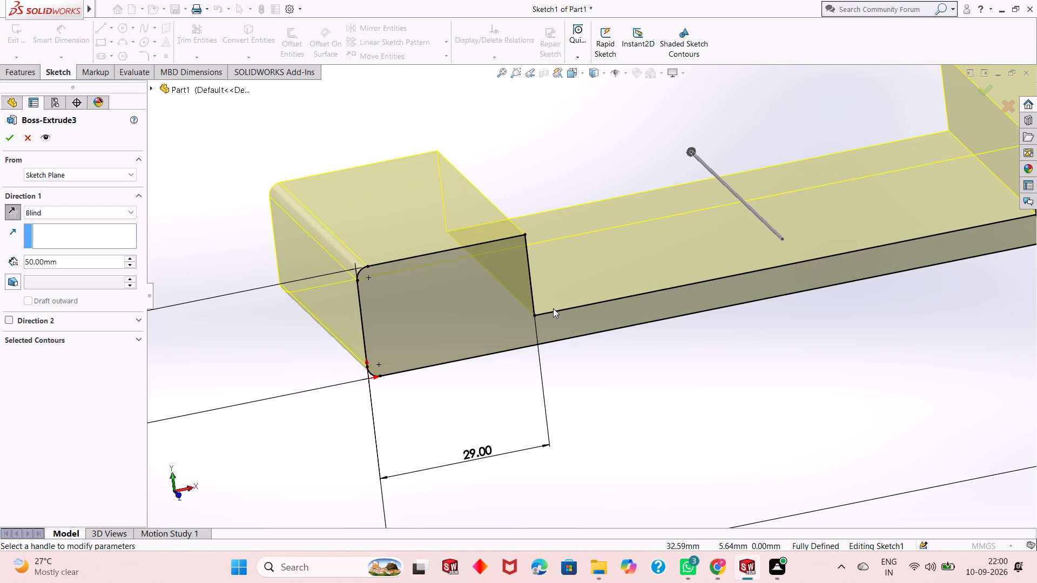
{"action": "scroll", "coordinate": [553, 308], "scroll_direction": "up", "scroll_amount": 2}
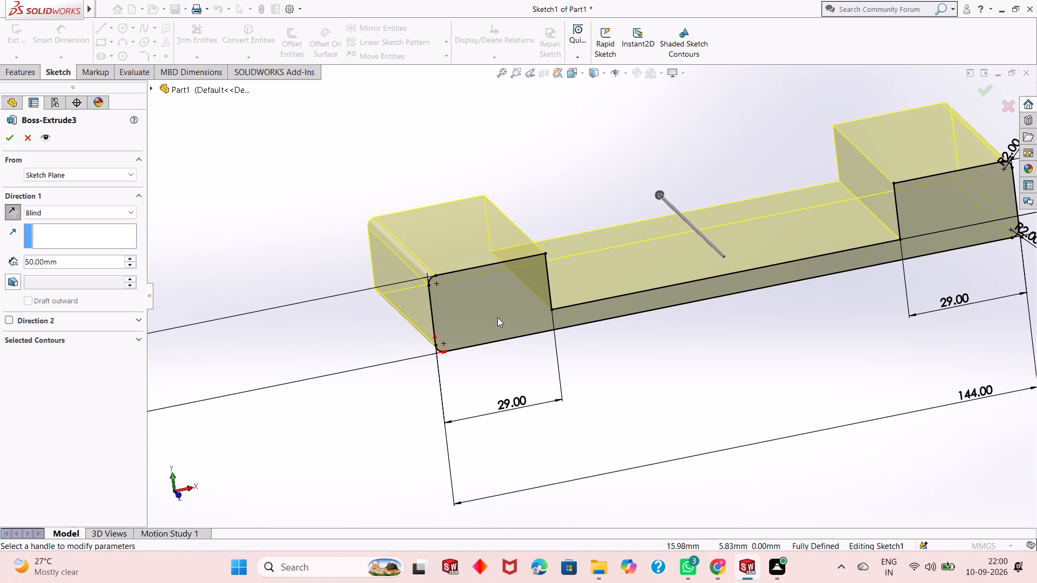
{"action": "key", "text": "Escape"}
{"action": "key", "text": "Escape"}
Undo the 25 mm extrusion of the notched stepped profile to get back to its sketch.
{"action": "scroll", "coordinate": [503, 337], "scroll_direction": "up", "scroll_amount": 5}
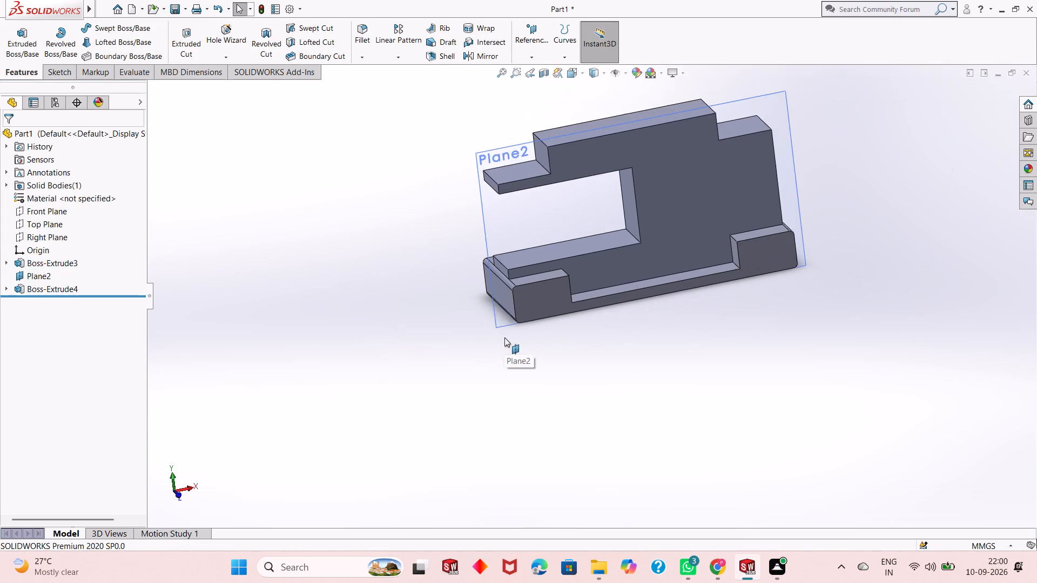
{"action": "scroll", "coordinate": [645, 188], "scroll_direction": "down", "scroll_amount": 3}
{"action": "scroll", "coordinate": [627, 231], "scroll_direction": "down", "scroll_amount": 1}
{"action": "scroll", "coordinate": [602, 295], "scroll_direction": "up", "scroll_amount": 2}
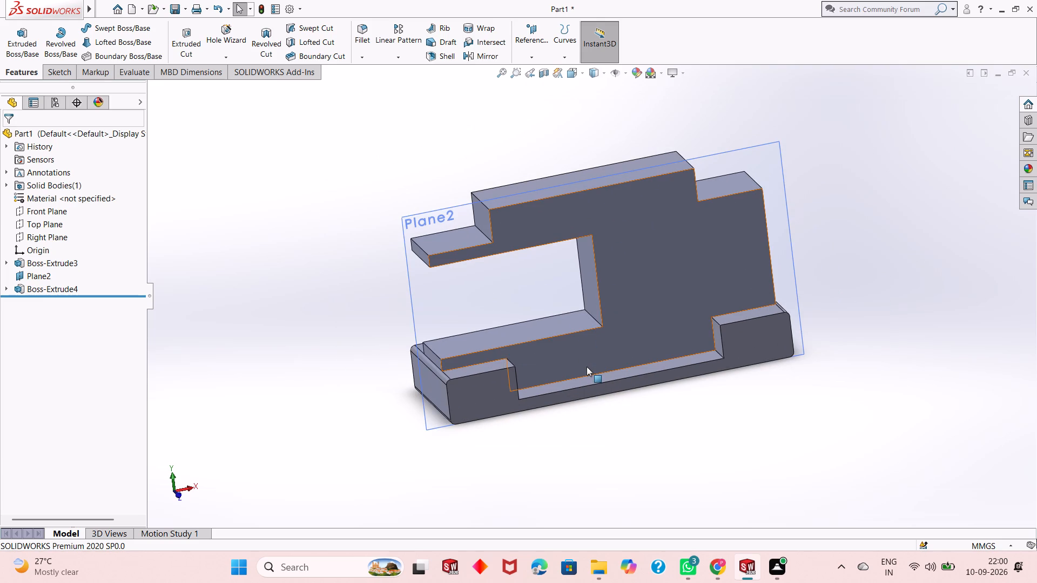
{"action": "scroll", "coordinate": [464, 340], "scroll_direction": "down", "scroll_amount": 3}
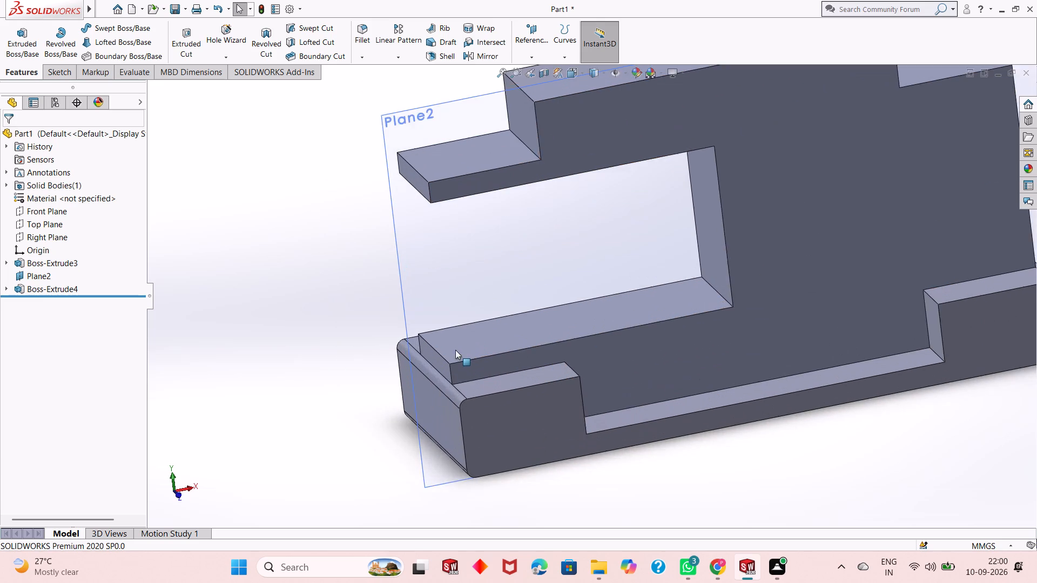
{"action": "scroll", "coordinate": [454, 378], "scroll_direction": "down", "scroll_amount": 3}
{"action": "key", "text": "ctrl+z"}
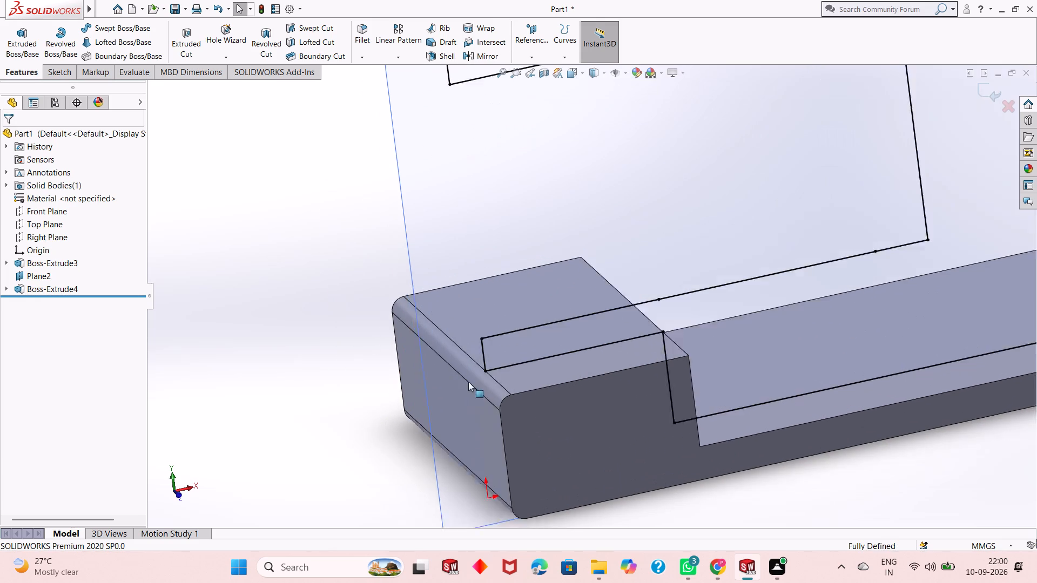
Examine how the notched profile's lower step lines up with the rounded outer corner of the U-shaped base.
{"action": "middle_click_drag", "start_coordinate": [555, 408], "coordinate": [526, 340]}
{"action": "scroll", "coordinate": [369, 349], "scroll_direction": "down", "scroll_amount": 5}
{"action": "scroll", "coordinate": [426, 353], "scroll_direction": "down", "scroll_amount": 3}
{"action": "middle_click_drag", "start_coordinate": [574, 326], "coordinate": [577, 354]}
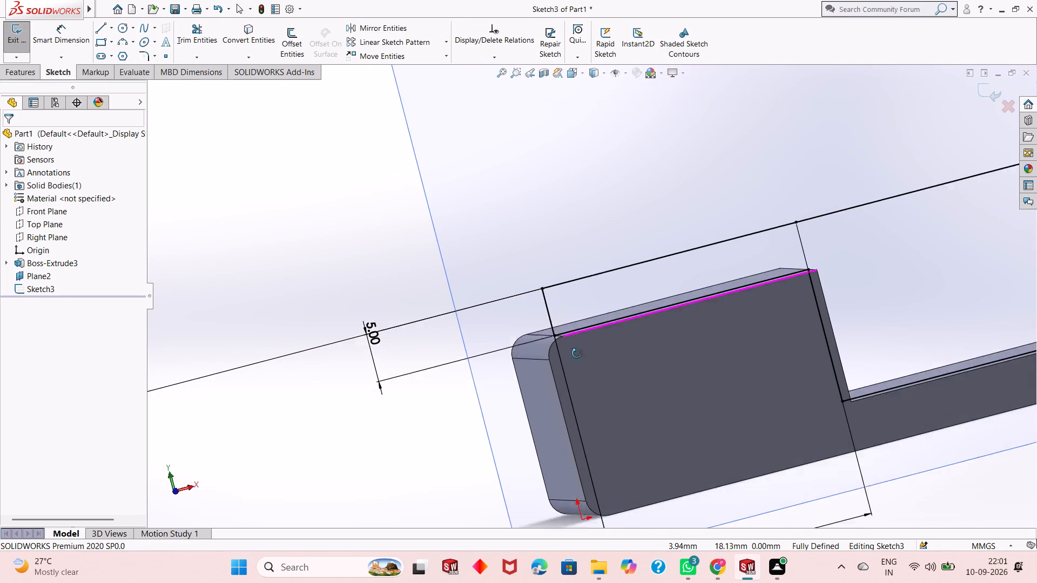
{"action": "middle_click_drag", "start_coordinate": [577, 354], "coordinate": [580, 369]}
{"action": "middle_click_drag", "start_coordinate": [580, 369], "coordinate": [616, 355]}
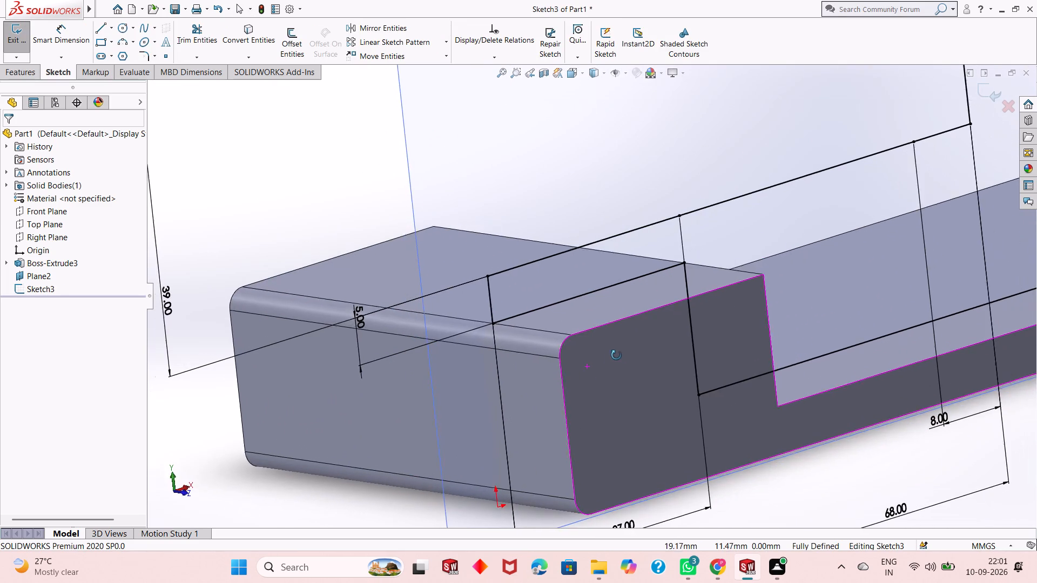
{"action": "middle_click_drag", "start_coordinate": [616, 355], "coordinate": [567, 355]}
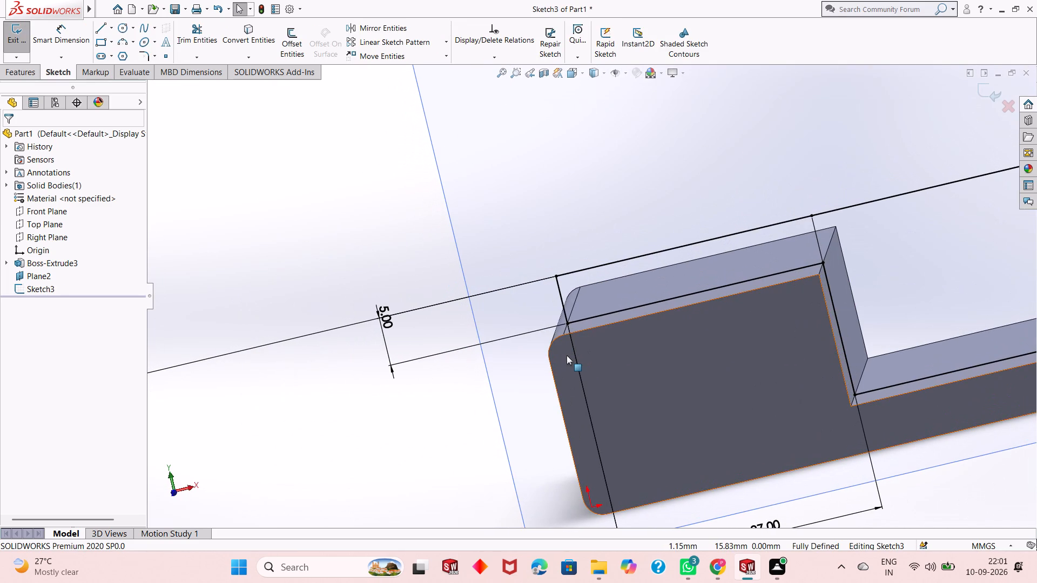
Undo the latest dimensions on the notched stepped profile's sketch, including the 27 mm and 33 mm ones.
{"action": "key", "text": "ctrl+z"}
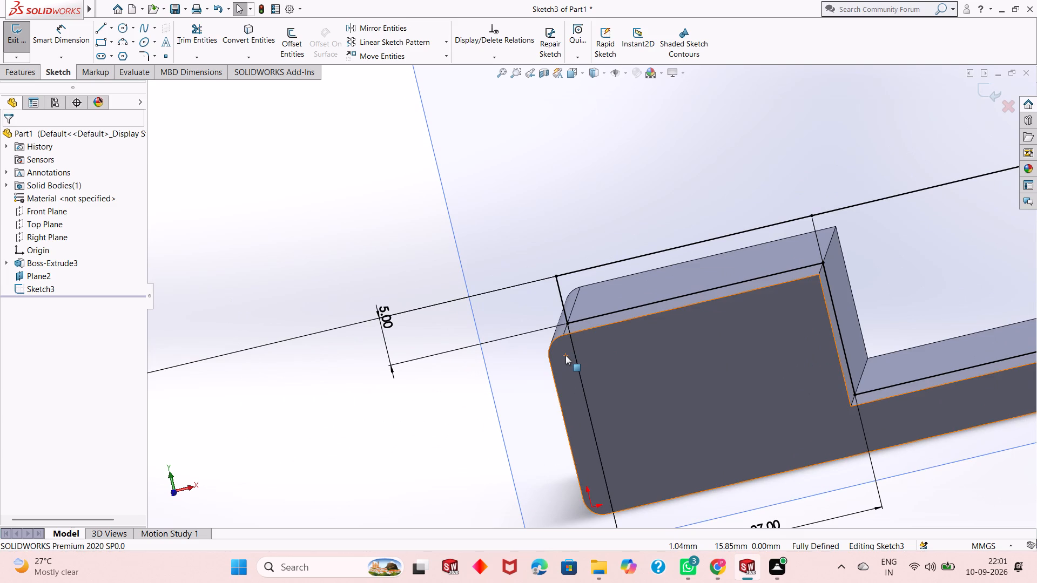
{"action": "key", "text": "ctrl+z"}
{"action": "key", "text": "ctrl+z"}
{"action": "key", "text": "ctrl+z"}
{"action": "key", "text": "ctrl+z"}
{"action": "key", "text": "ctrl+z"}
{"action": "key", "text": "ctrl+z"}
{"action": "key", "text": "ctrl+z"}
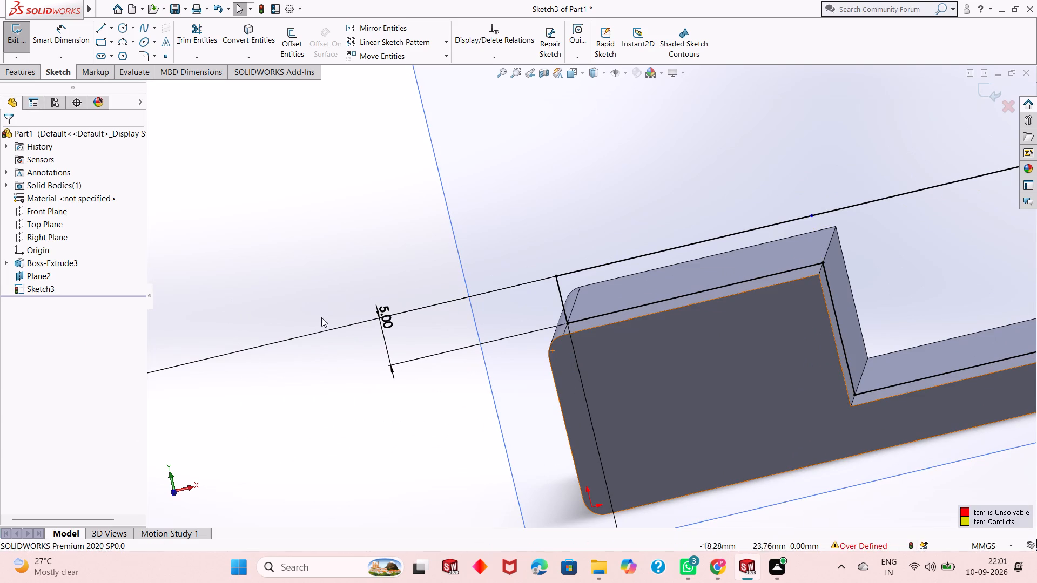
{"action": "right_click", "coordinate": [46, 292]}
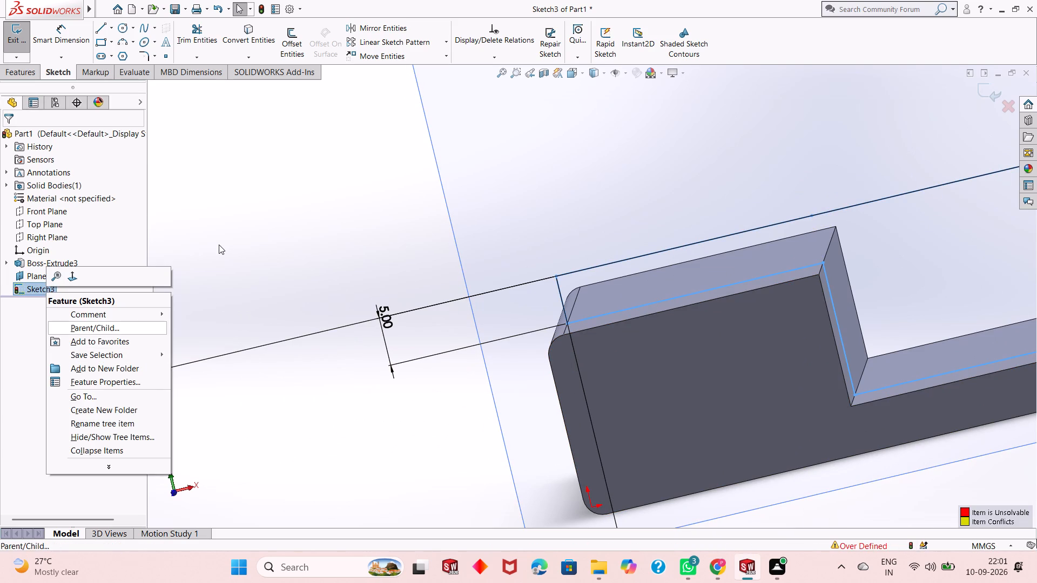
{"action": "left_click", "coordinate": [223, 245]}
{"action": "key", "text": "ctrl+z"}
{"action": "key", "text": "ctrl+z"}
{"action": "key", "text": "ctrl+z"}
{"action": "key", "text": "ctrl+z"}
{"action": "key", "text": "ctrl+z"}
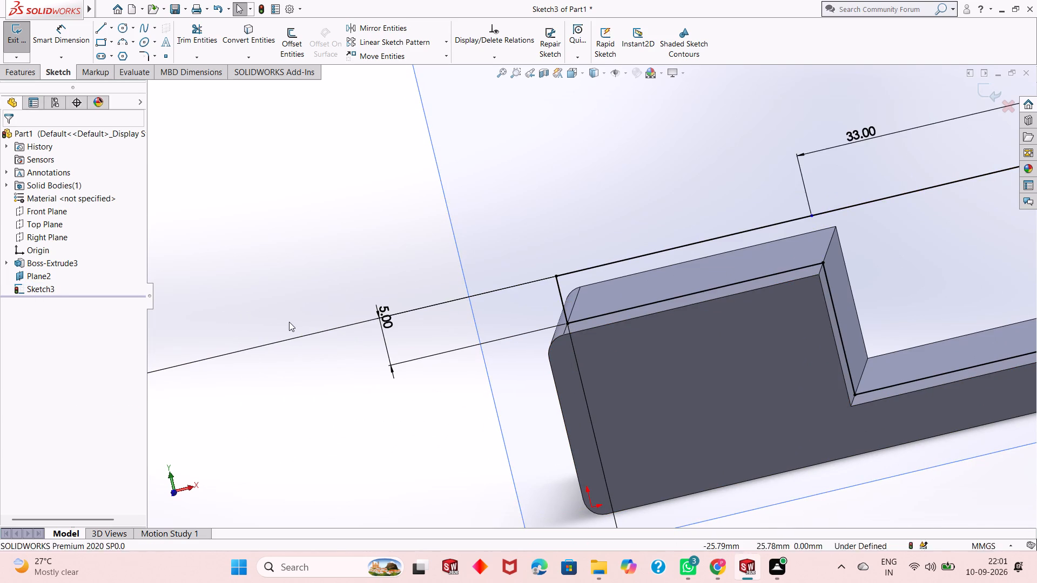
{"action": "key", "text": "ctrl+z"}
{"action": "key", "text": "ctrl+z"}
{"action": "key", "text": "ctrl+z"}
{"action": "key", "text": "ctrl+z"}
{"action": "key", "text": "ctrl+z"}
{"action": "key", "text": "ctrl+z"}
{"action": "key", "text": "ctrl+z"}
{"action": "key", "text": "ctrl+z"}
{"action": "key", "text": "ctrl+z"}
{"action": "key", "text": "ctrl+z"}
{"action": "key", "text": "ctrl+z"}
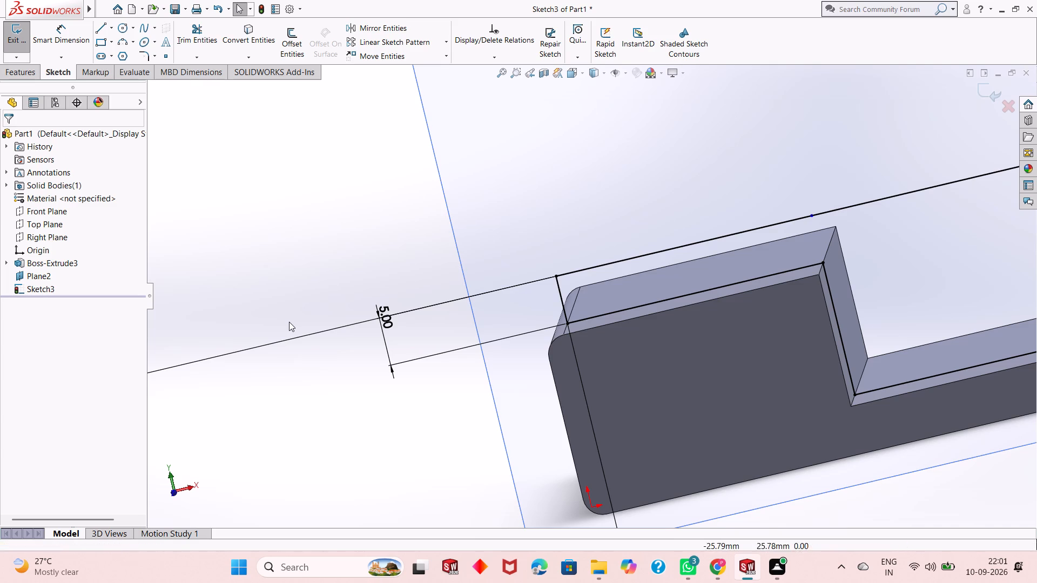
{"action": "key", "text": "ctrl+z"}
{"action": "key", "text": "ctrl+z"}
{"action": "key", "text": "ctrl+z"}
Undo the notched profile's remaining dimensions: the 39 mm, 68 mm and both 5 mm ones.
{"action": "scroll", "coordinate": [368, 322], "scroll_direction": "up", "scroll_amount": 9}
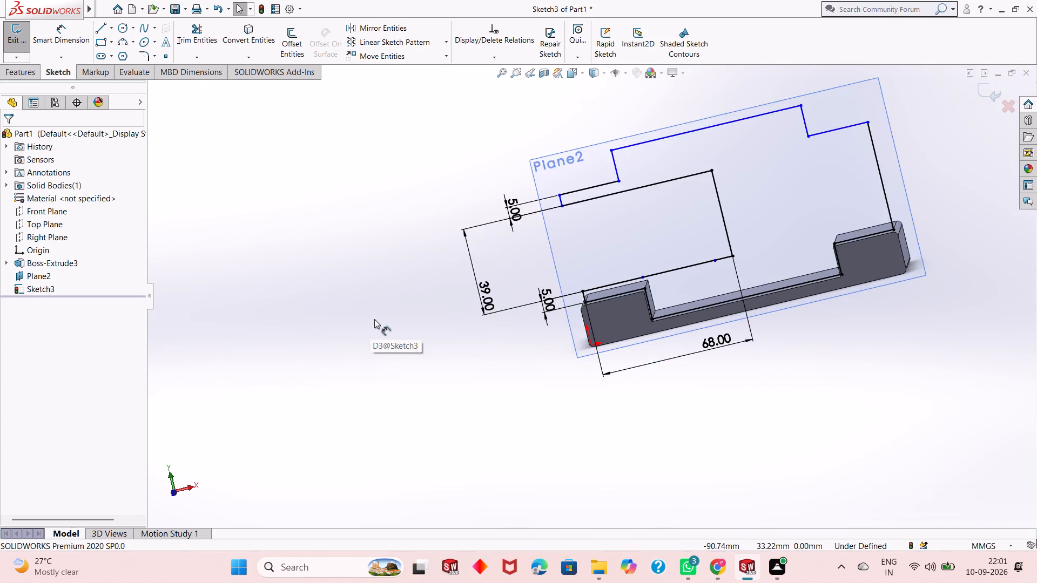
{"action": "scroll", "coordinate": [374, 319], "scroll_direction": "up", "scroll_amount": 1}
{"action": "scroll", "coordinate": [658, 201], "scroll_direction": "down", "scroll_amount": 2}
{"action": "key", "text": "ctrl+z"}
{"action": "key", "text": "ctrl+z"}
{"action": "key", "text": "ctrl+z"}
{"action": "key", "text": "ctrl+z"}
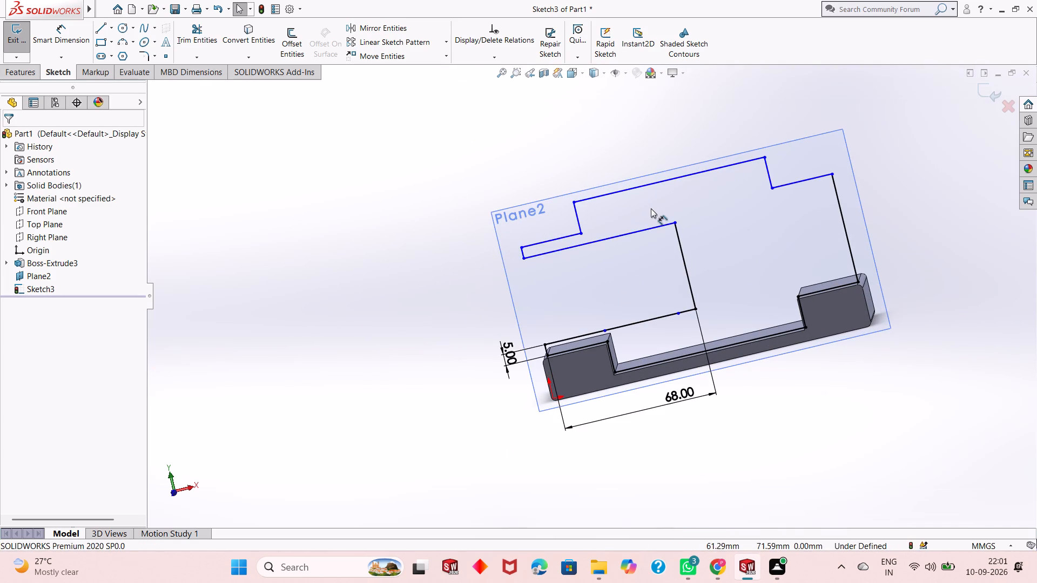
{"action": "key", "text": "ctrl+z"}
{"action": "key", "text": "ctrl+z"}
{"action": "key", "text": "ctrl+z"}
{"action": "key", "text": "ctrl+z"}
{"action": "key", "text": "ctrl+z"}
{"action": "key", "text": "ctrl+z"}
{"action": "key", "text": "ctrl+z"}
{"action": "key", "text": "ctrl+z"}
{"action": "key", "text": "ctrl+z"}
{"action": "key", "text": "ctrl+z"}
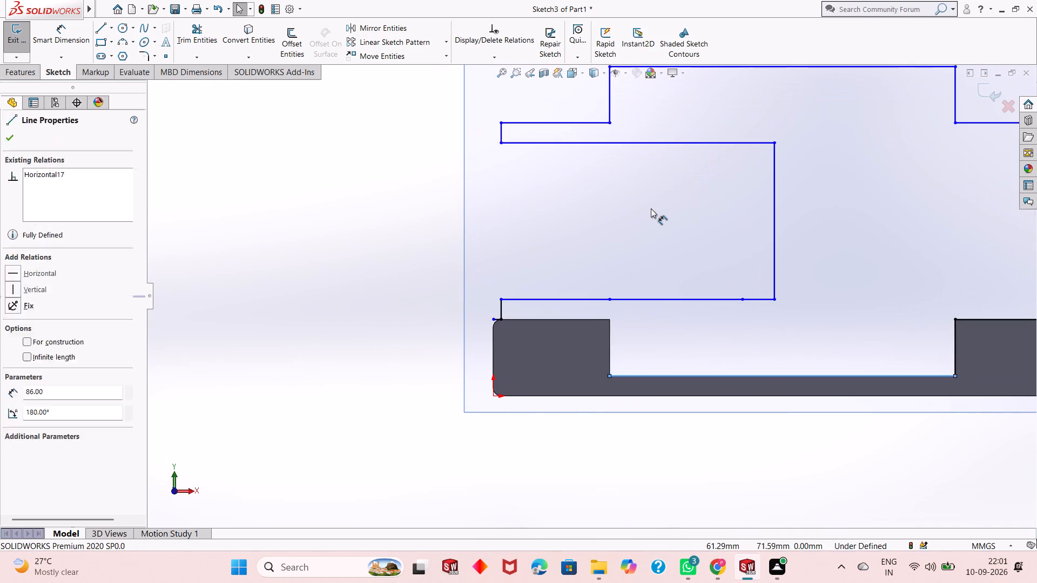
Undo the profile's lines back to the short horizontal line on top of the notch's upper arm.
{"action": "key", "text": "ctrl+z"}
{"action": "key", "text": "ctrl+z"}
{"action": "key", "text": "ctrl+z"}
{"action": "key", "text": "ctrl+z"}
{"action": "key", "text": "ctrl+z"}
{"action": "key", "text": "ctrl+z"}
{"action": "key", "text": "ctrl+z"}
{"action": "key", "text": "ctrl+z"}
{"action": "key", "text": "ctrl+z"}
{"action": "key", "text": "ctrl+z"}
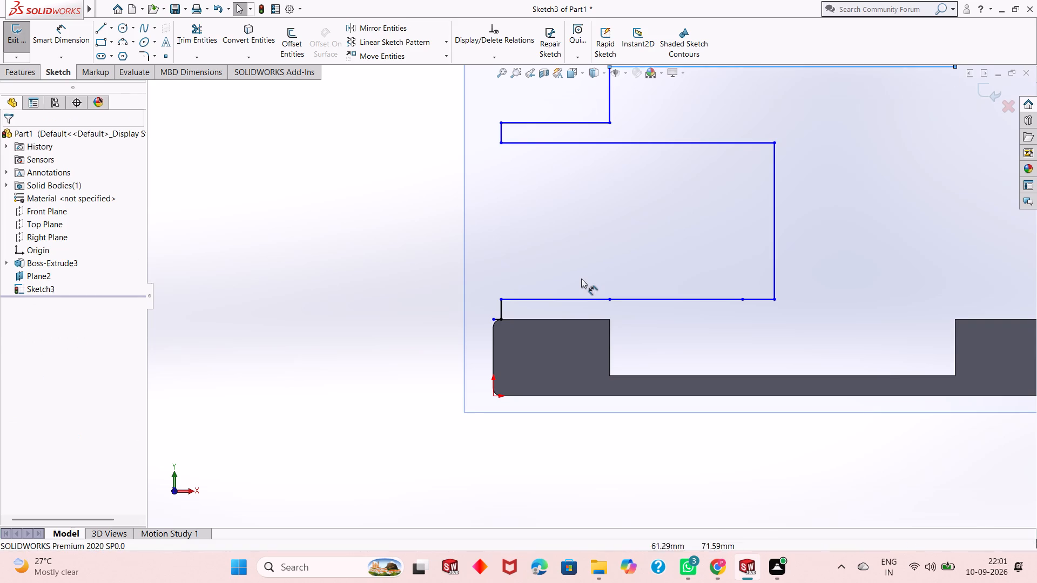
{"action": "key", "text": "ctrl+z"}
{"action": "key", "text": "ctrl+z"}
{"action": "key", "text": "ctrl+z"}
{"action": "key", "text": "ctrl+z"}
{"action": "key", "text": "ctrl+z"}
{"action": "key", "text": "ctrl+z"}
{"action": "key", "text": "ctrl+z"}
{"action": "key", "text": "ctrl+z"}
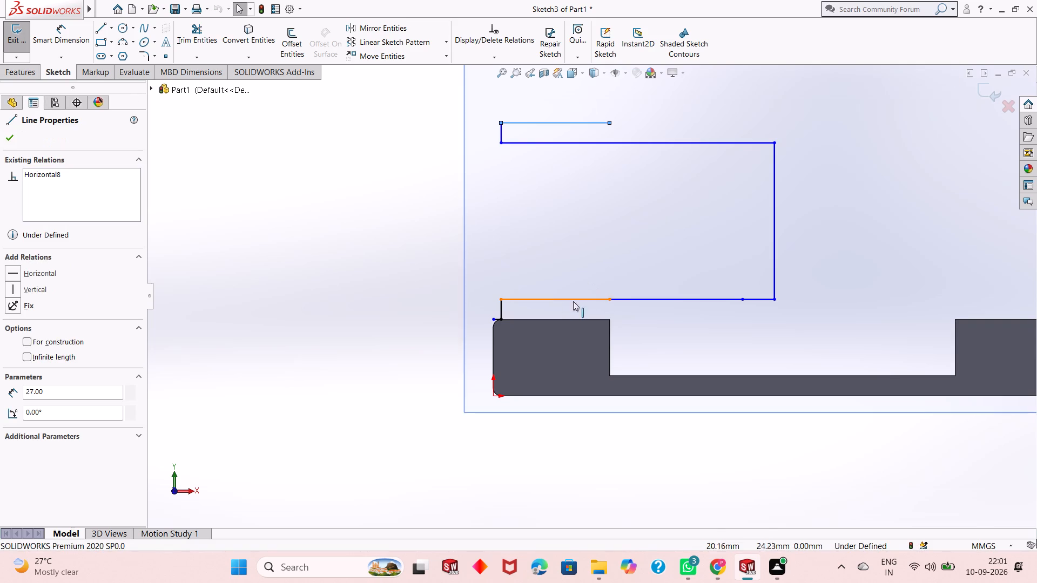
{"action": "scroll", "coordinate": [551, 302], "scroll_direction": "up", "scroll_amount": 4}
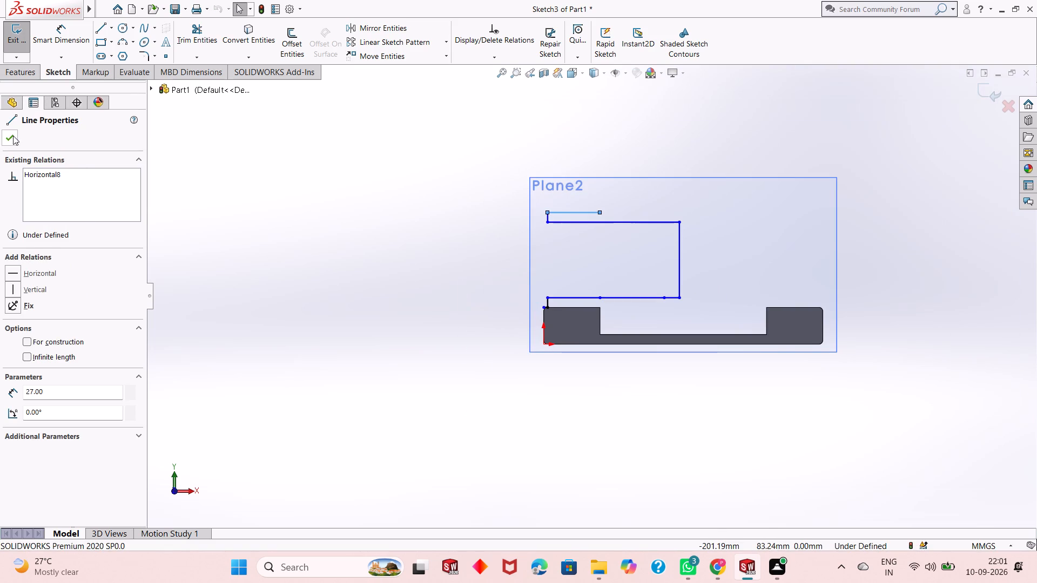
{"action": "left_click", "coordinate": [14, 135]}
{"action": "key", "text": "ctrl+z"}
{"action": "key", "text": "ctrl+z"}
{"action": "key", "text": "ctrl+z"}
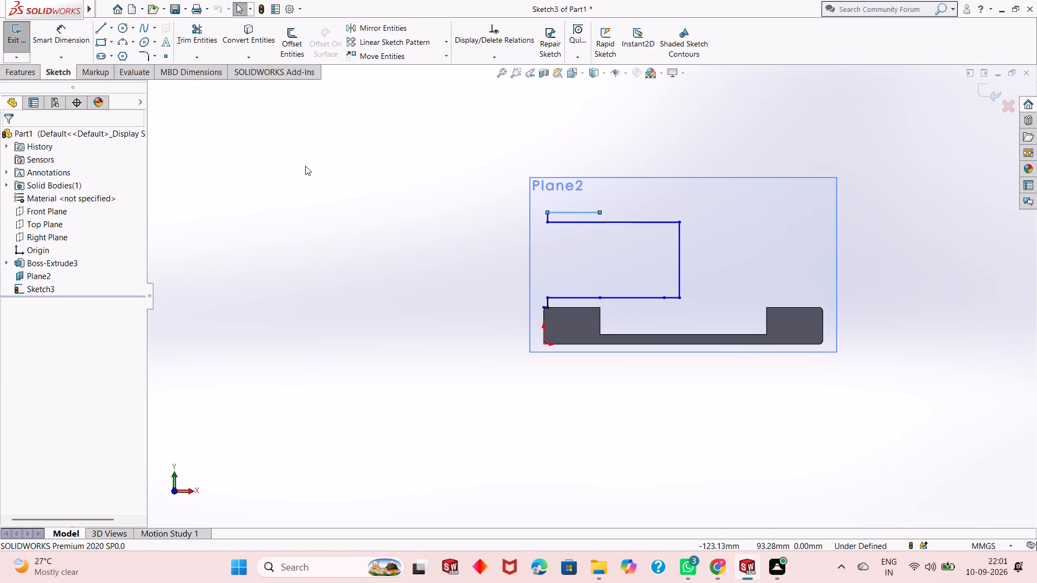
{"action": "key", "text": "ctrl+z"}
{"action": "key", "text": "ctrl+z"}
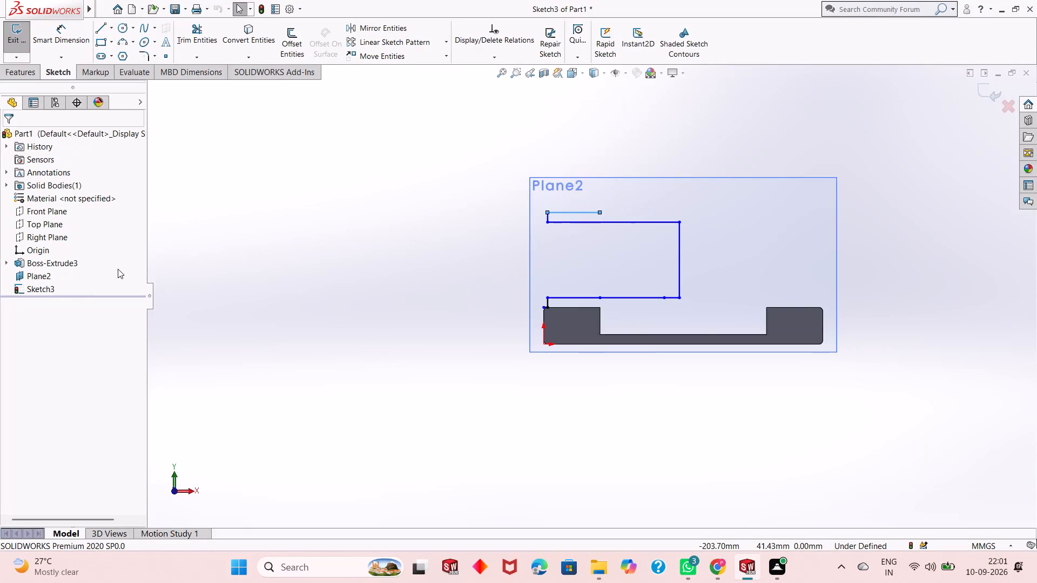
Exit the notched profile's sketch and delete Sketch3 from the part.
{"action": "right_click", "coordinate": [44, 290]}
{"action": "left_click", "coordinate": [676, 147]}
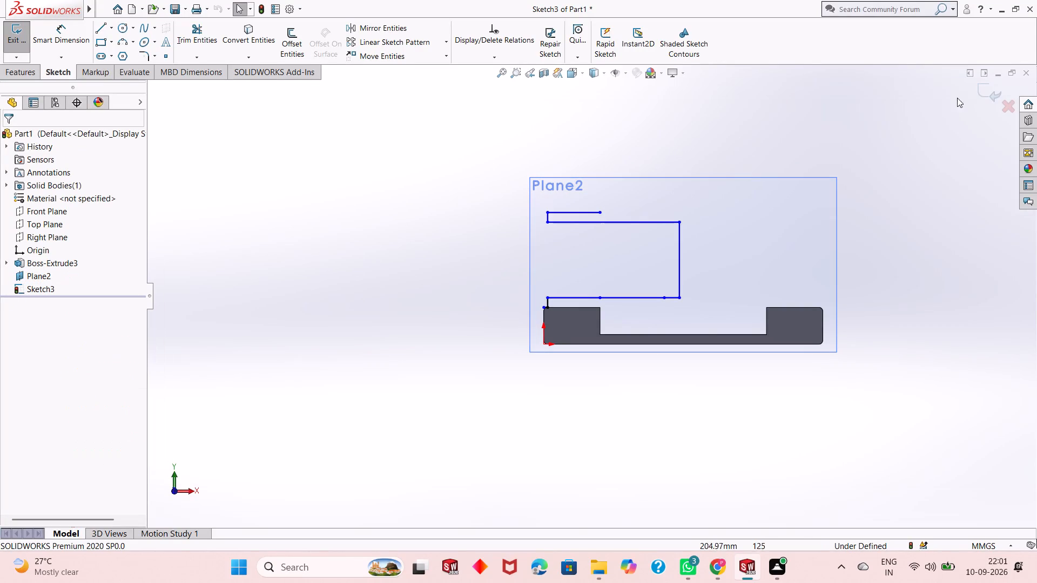
{"action": "left_click", "coordinate": [991, 93]}
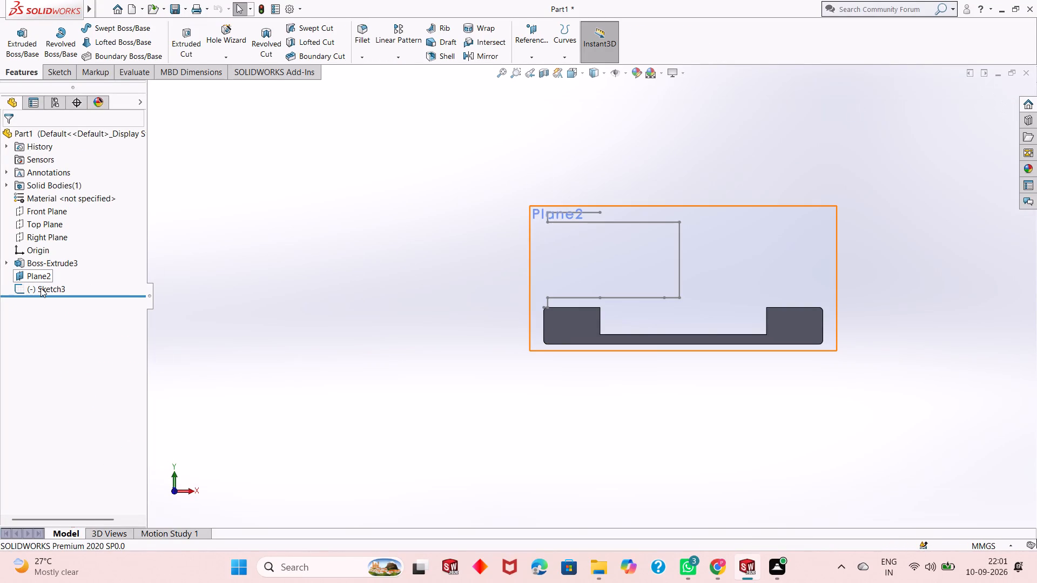
{"action": "right_click", "coordinate": [41, 288]}
{"action": "left_click", "coordinate": [69, 365]}
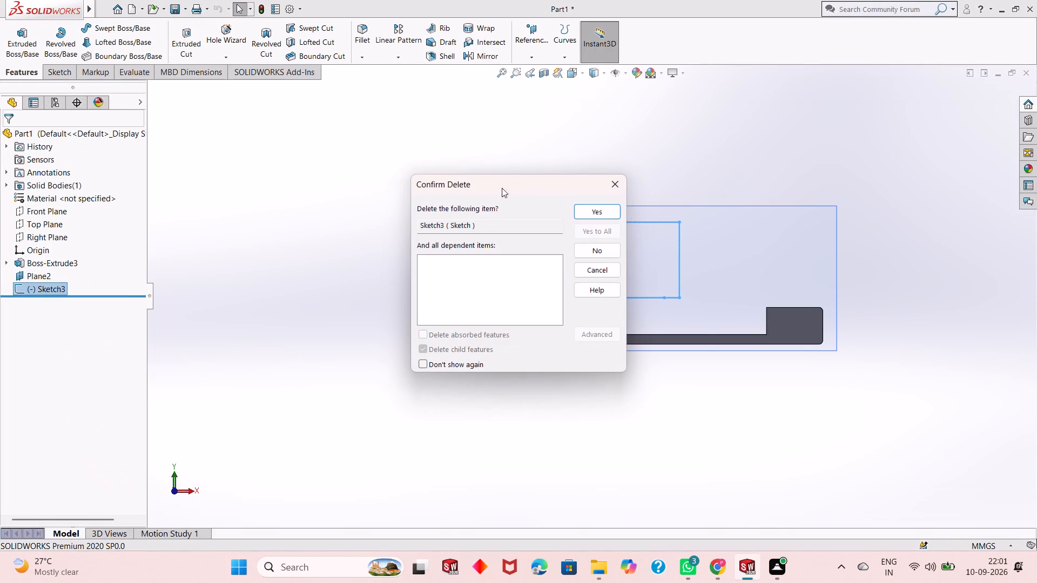
{"action": "left_click", "coordinate": [583, 207]}
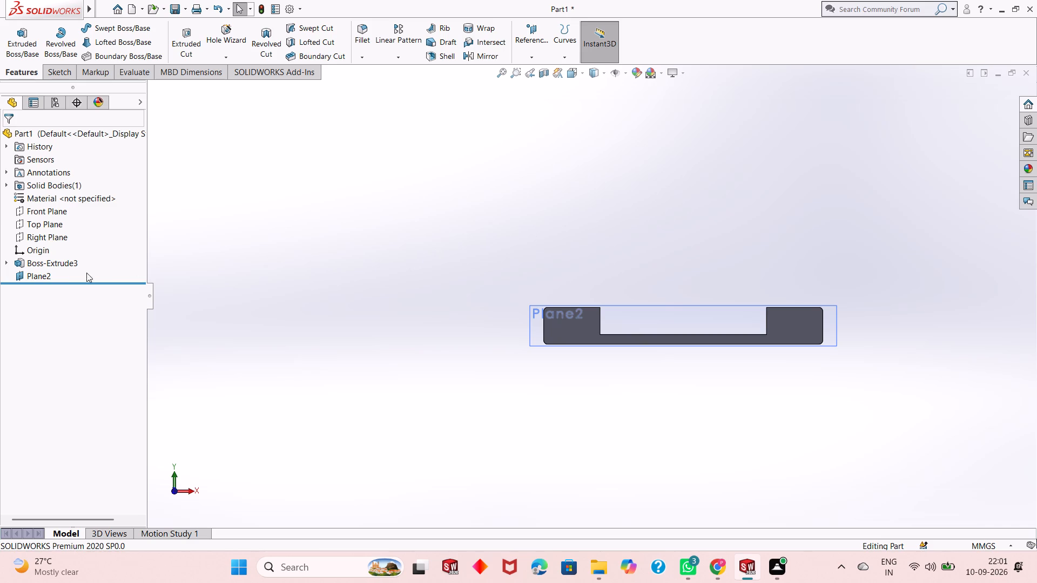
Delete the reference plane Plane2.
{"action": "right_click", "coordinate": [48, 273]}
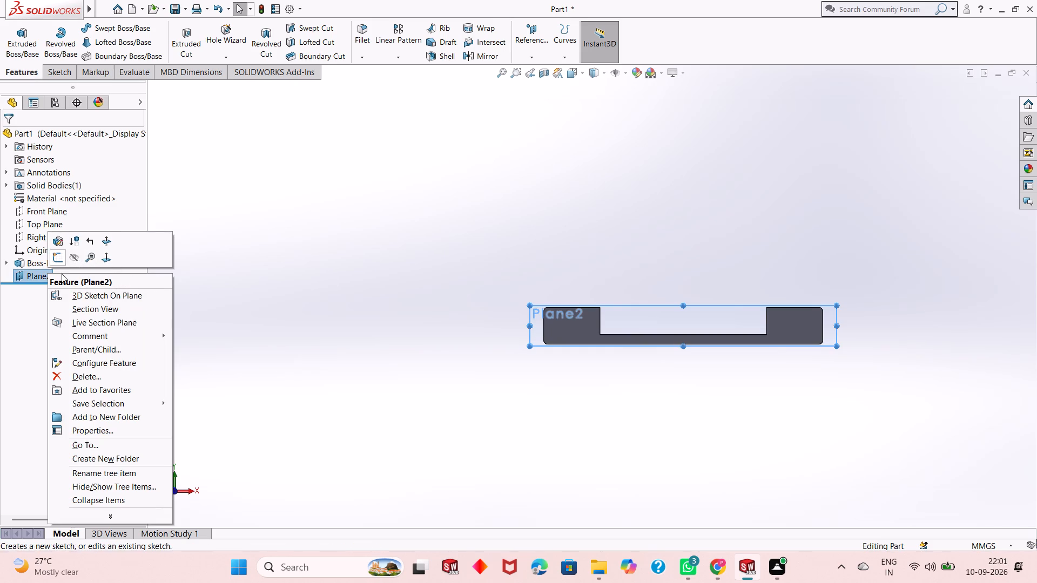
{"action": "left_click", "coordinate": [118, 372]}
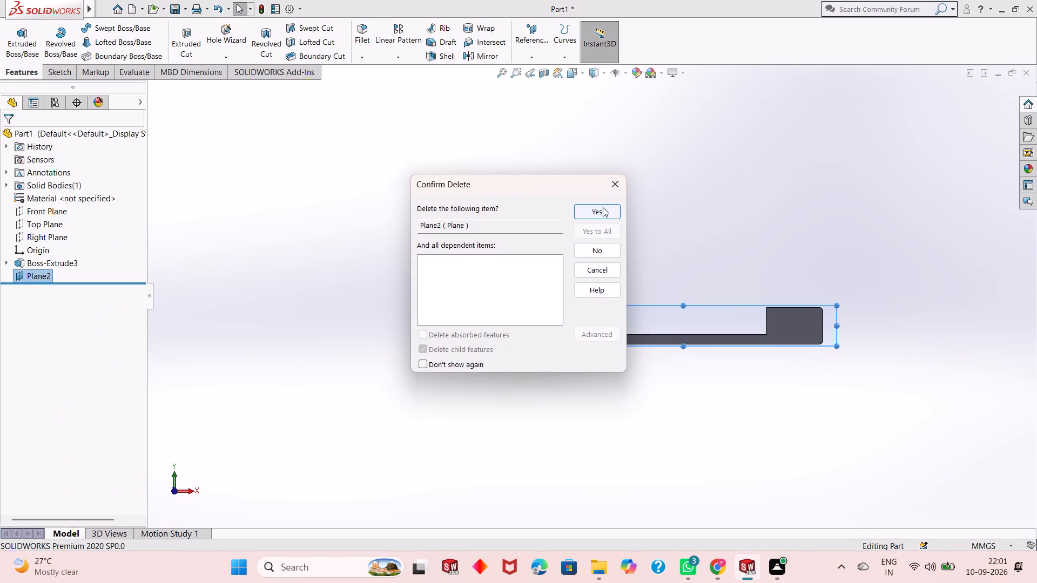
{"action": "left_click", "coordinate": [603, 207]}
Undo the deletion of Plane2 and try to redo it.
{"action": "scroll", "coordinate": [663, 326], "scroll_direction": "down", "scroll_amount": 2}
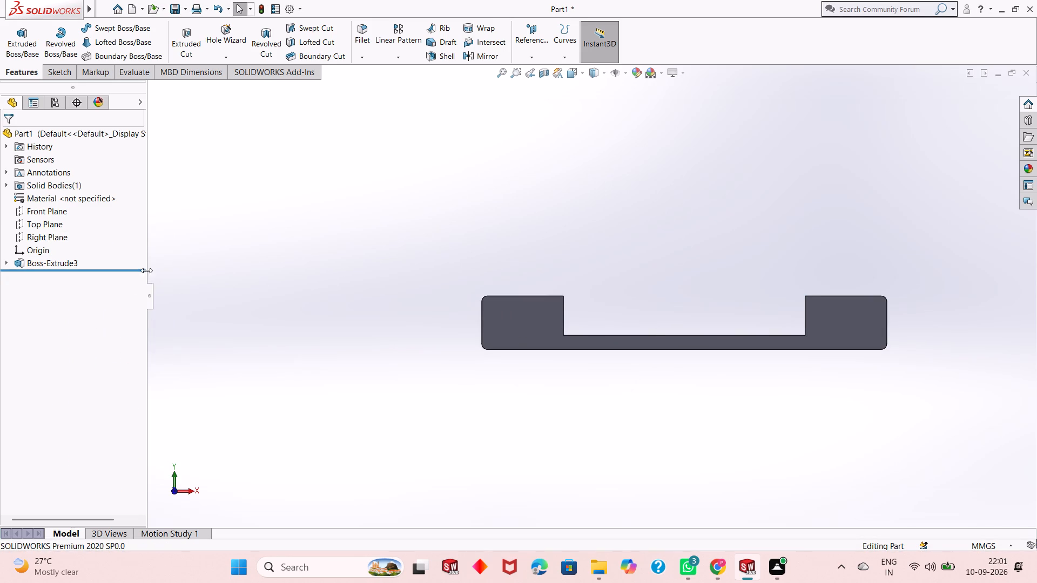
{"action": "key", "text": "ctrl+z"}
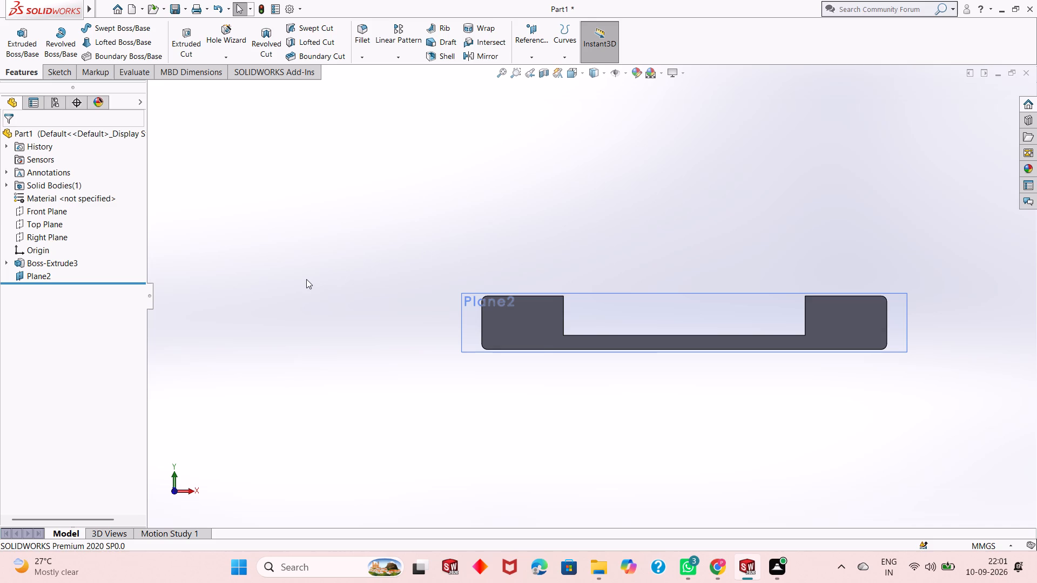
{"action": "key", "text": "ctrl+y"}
Delete the reference plane Plane2 so only the U-shaped base remains in the part.
{"action": "left_click", "coordinate": [42, 280]}
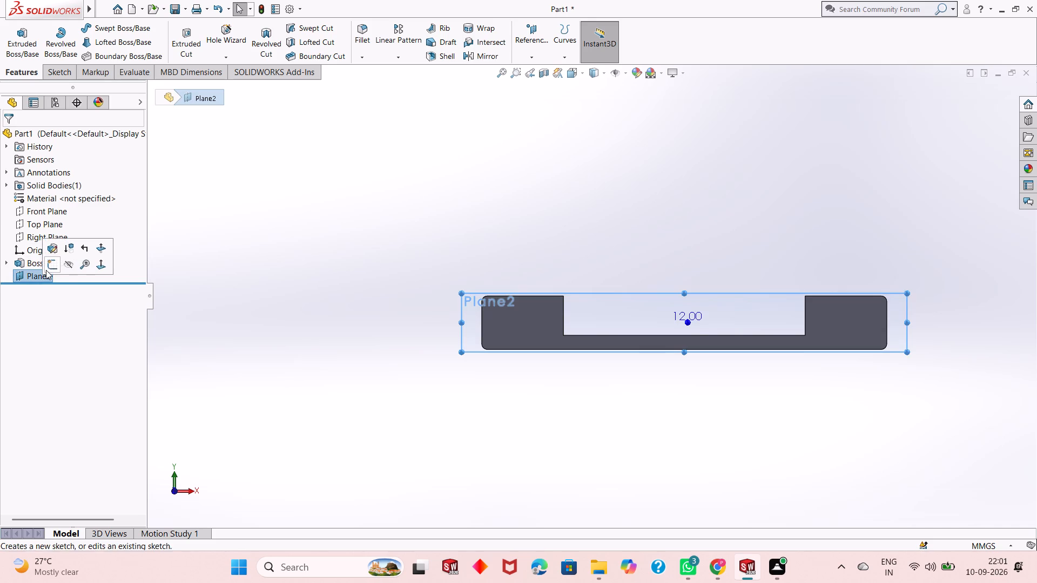
{"action": "key", "text": "Escape"}
{"action": "key", "text": "Escape"}
{"action": "key", "text": "Escape"}
{"action": "right_click", "coordinate": [42, 276]}
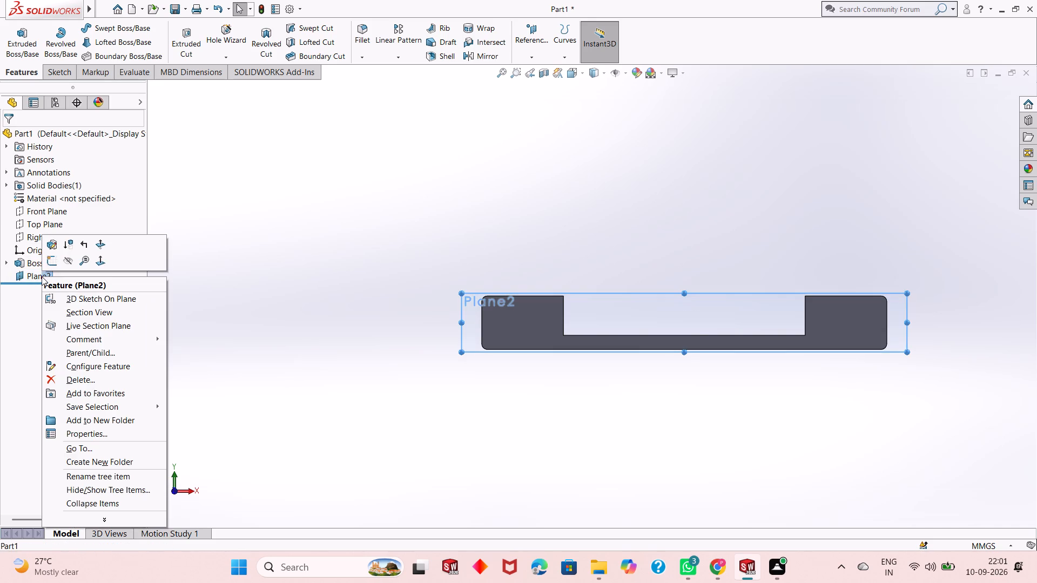
{"action": "left_click", "coordinate": [69, 383]}
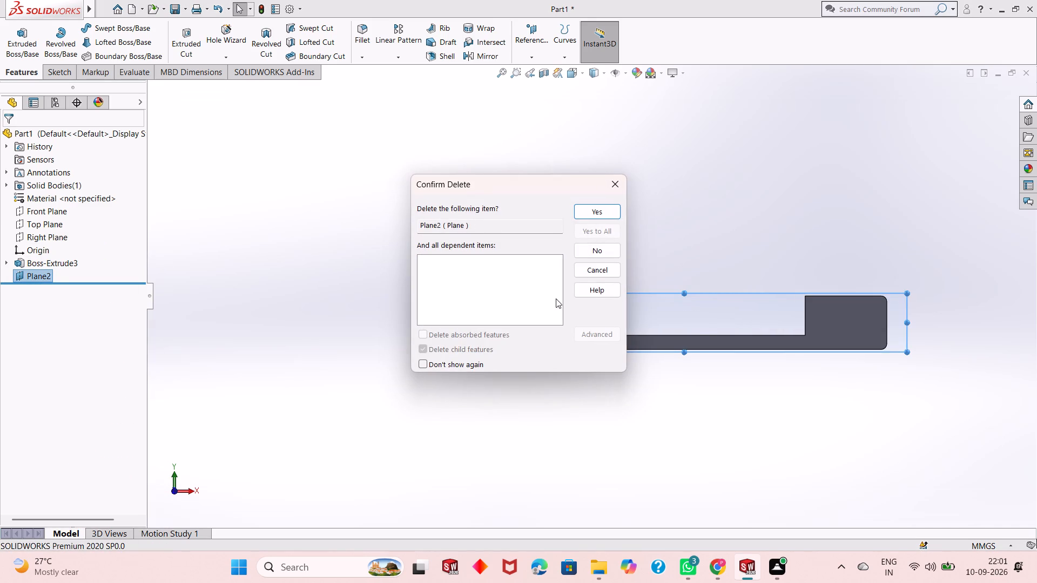
{"action": "left_click", "coordinate": [595, 209]}
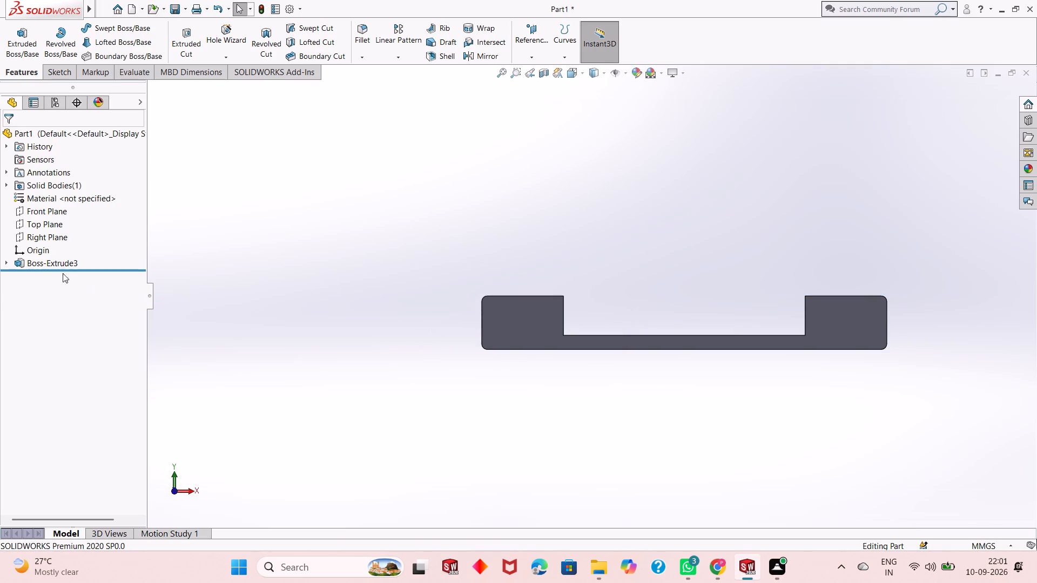
Open Sketch1, the profile of the U-shaped base's extrusion, for editing.
{"action": "left_click", "coordinate": [6, 268]}
{"action": "key", "text": "Escape"}
{"action": "left_click", "coordinate": [9, 263]}
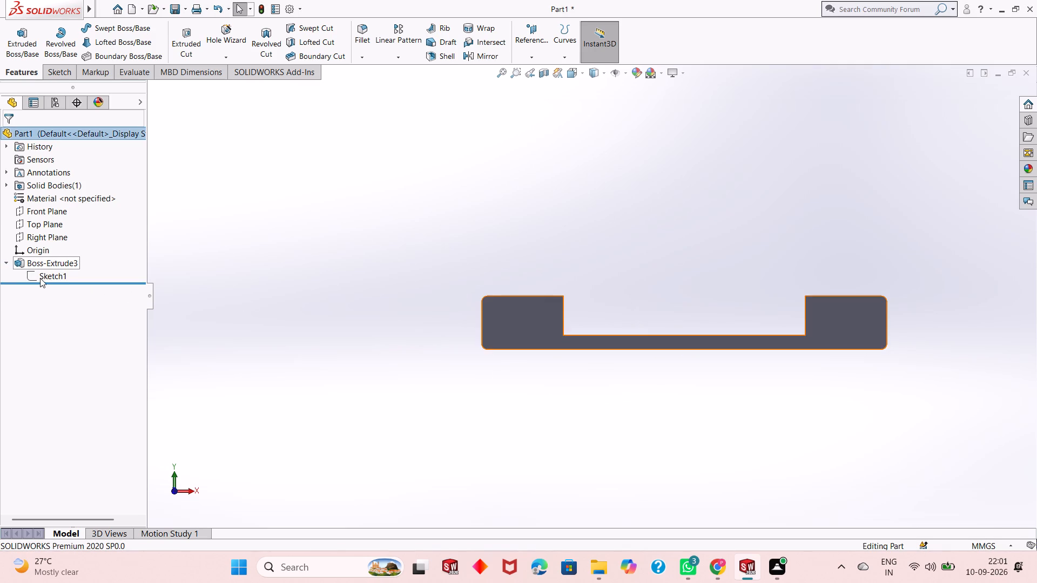
{"action": "double_click", "coordinate": [41, 279]}
{"action": "scroll", "coordinate": [622, 348], "scroll_direction": "down", "scroll_amount": 3}
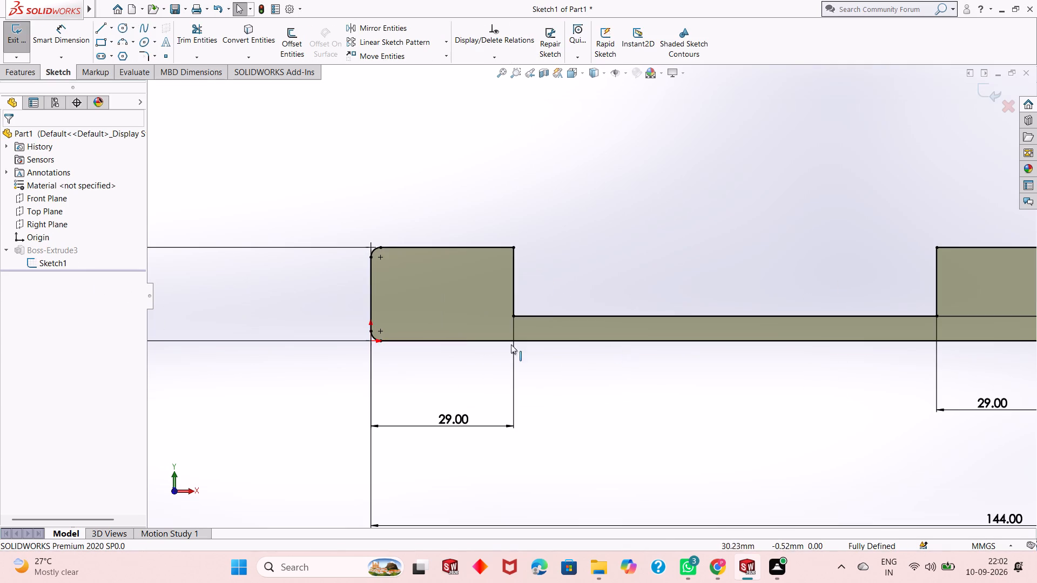
{"action": "scroll", "coordinate": [462, 345], "scroll_direction": "up", "scroll_amount": 1}
{"action": "middle_click_drag", "start_coordinate": [466, 338], "coordinate": [489, 381]}
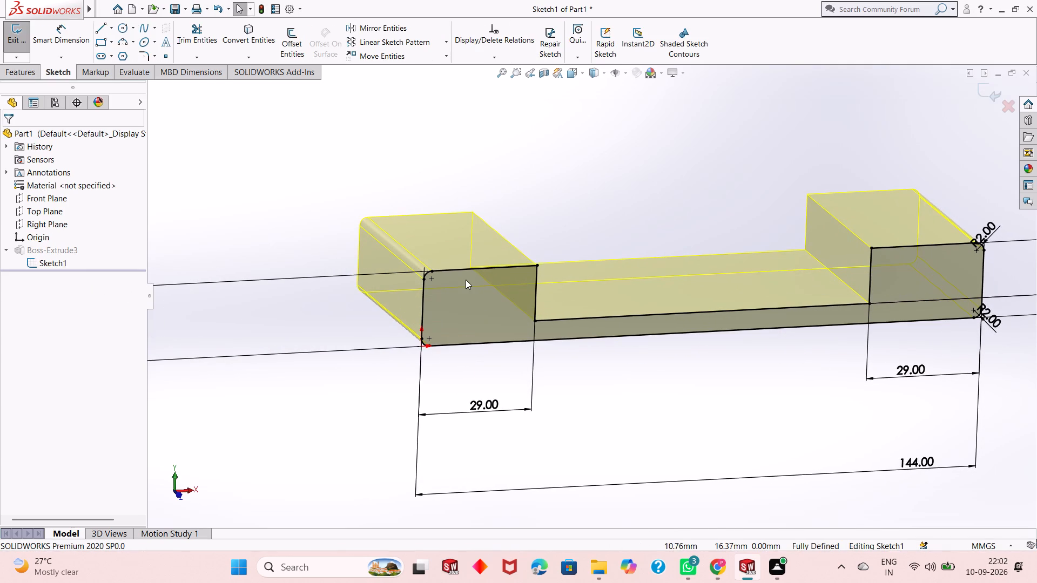
{"action": "left_click", "coordinate": [58, 267]}
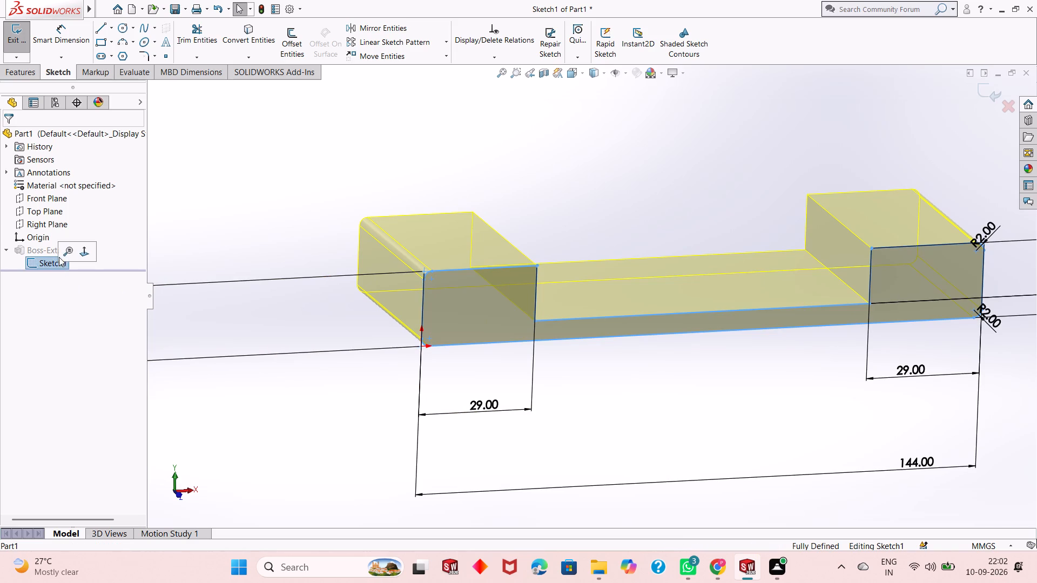
{"action": "double_click", "coordinate": [46, 261]}
{"action": "key", "text": "Escape"}
{"action": "key", "text": "Escape"}
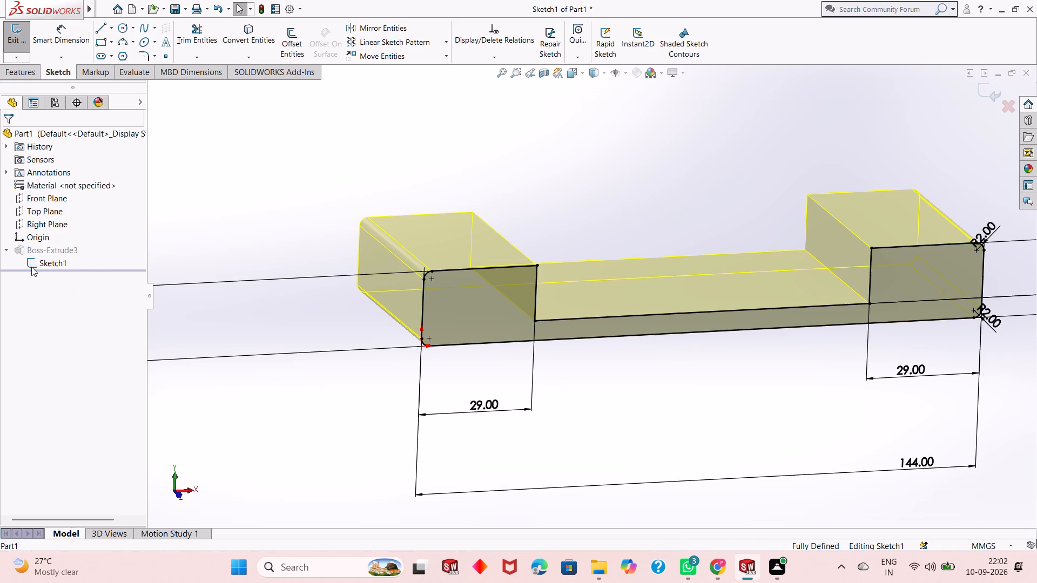
{"action": "key", "text": "Escape"}
{"action": "key", "text": "Escape"}
{"action": "key", "text": "Escape"}
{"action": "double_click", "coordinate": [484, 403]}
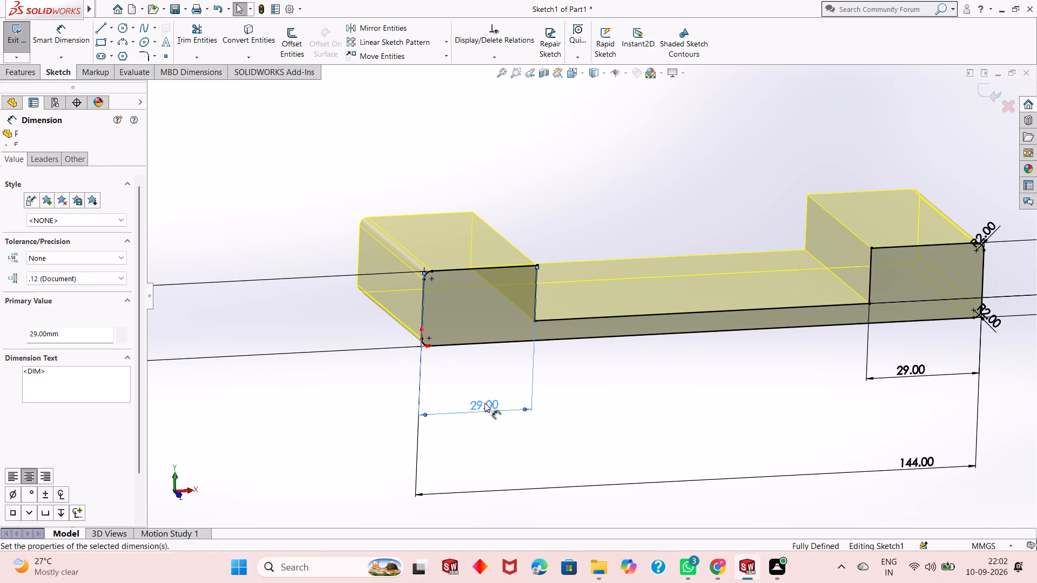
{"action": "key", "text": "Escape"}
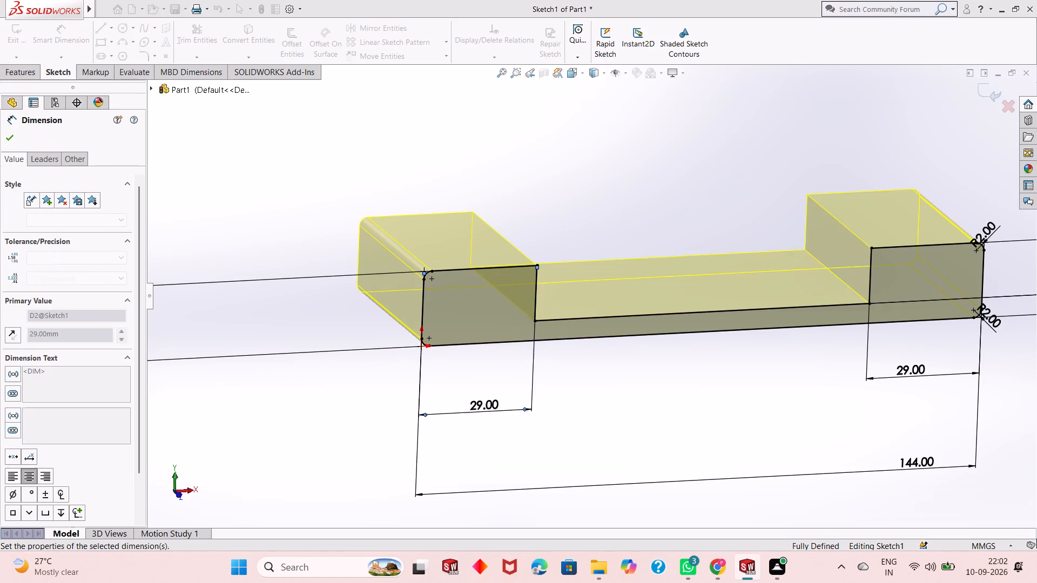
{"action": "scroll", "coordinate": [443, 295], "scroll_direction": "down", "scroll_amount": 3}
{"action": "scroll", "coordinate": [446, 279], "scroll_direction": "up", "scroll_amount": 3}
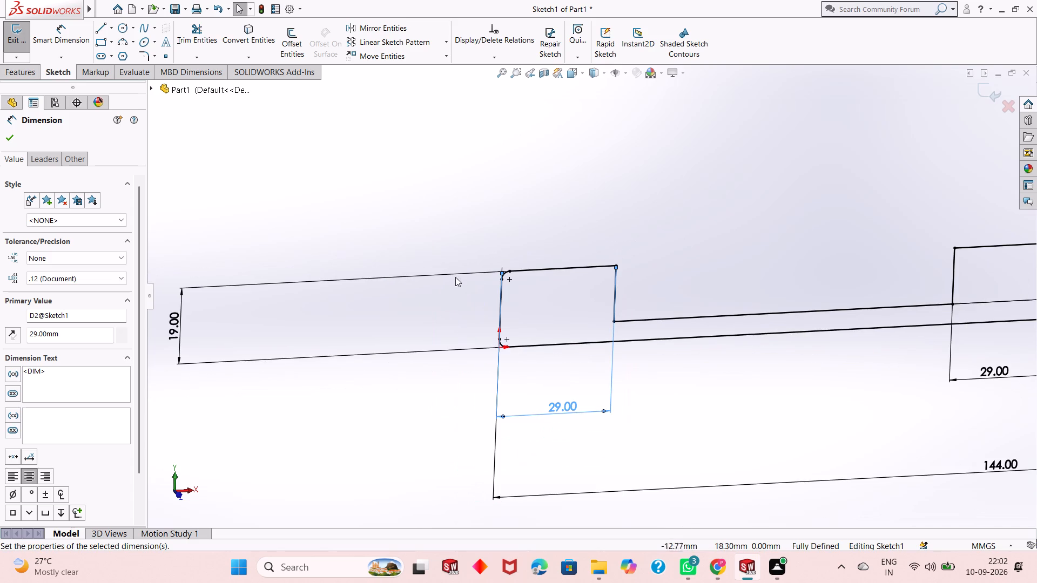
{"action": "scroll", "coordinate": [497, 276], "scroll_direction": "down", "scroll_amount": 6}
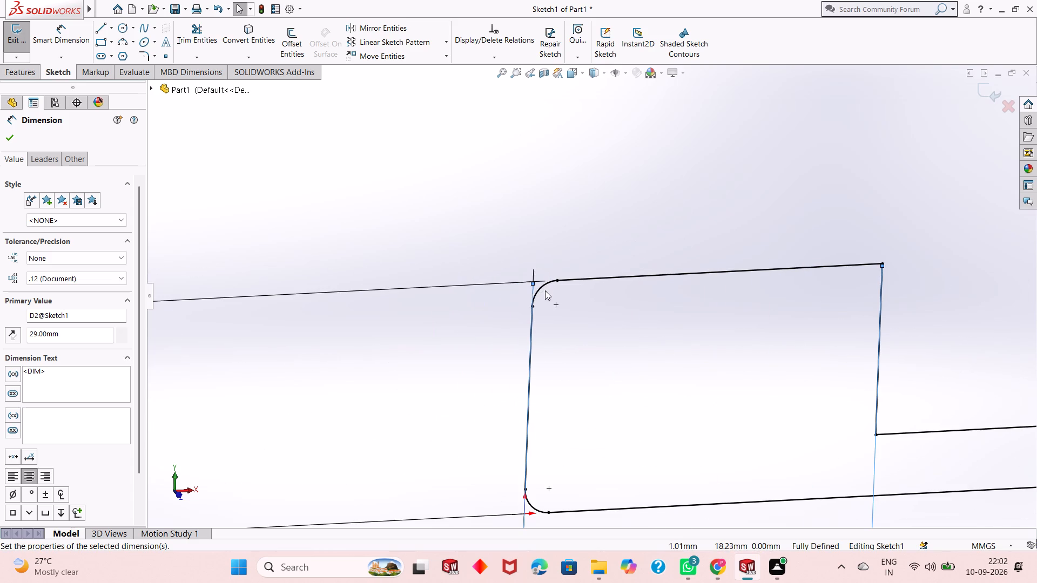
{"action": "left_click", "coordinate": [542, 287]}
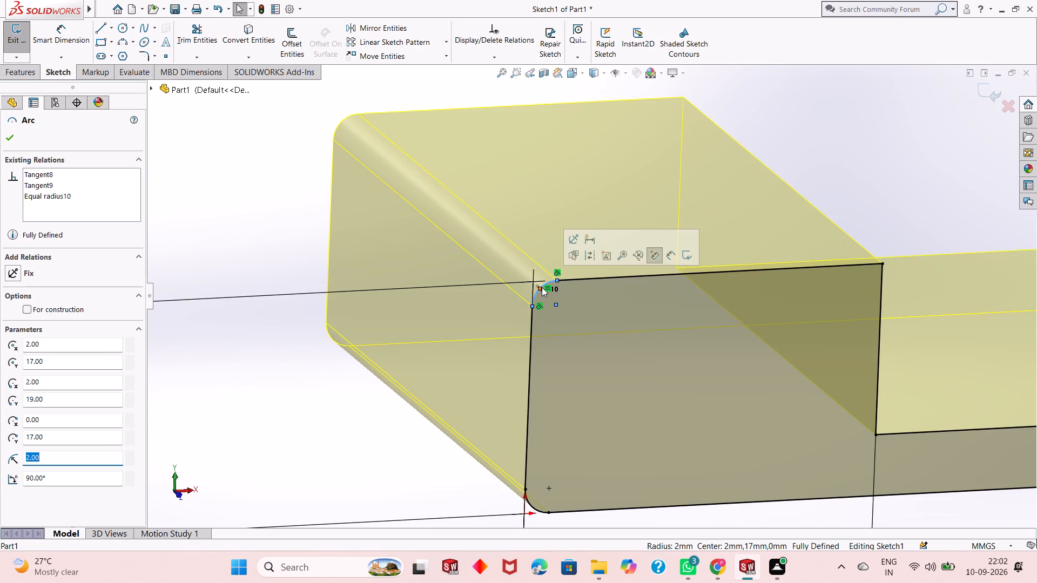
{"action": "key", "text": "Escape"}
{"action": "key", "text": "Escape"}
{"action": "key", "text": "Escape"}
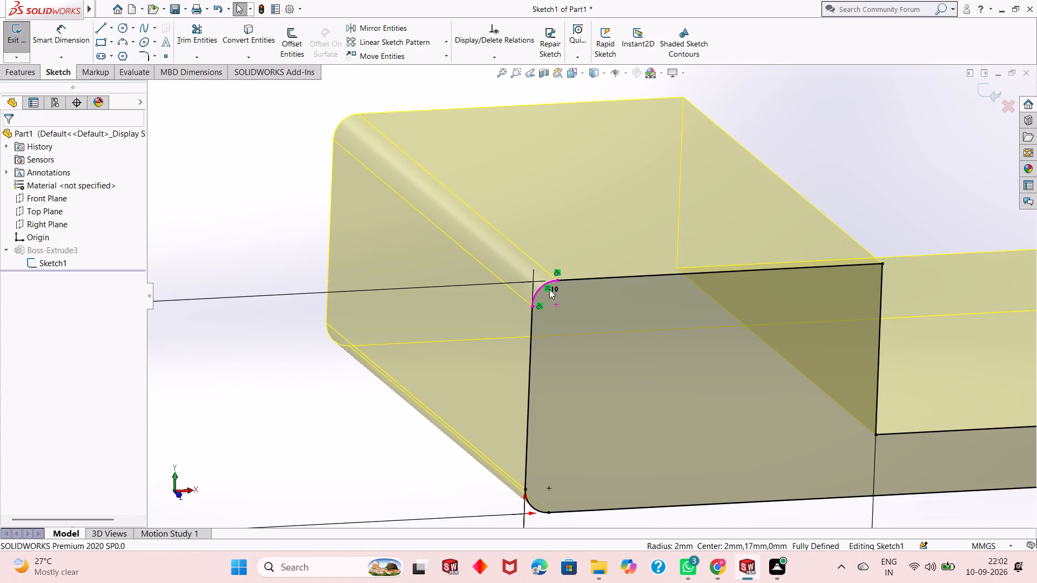
Delete the 2 mm corner arc at the top outer corner of the profile, directly above the origin.
{"action": "scroll", "coordinate": [550, 287], "scroll_direction": "down", "scroll_amount": 3}
{"action": "scroll", "coordinate": [550, 287], "scroll_direction": "up", "scroll_amount": 6}
{"action": "key", "text": "Escape"}
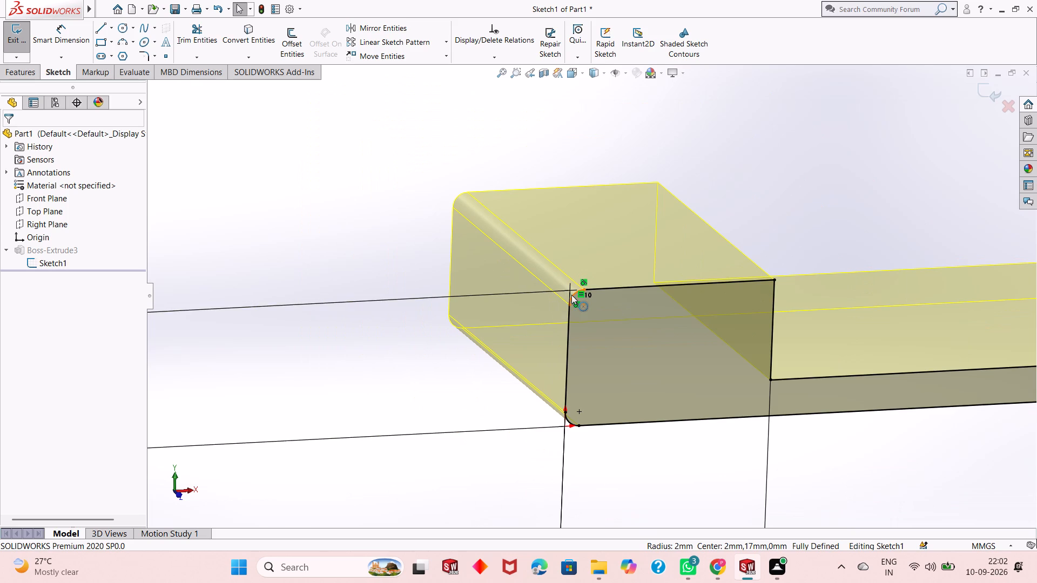
{"action": "right_click", "coordinate": [571, 295]}
{"action": "left_click", "coordinate": [599, 479]}
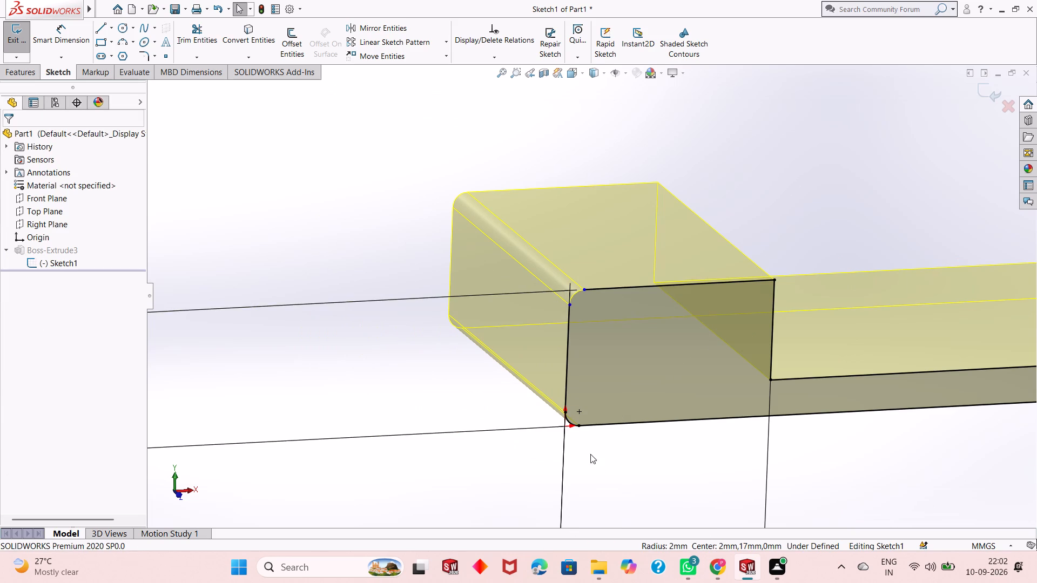
Draw a vertical and a horizontal line, each 2 mm long, to make the top corner above the origin square.
{"action": "scroll", "coordinate": [585, 305], "scroll_direction": "up", "scroll_amount": 2}
{"action": "middle_click_drag", "start_coordinate": [638, 300], "coordinate": [610, 307]}
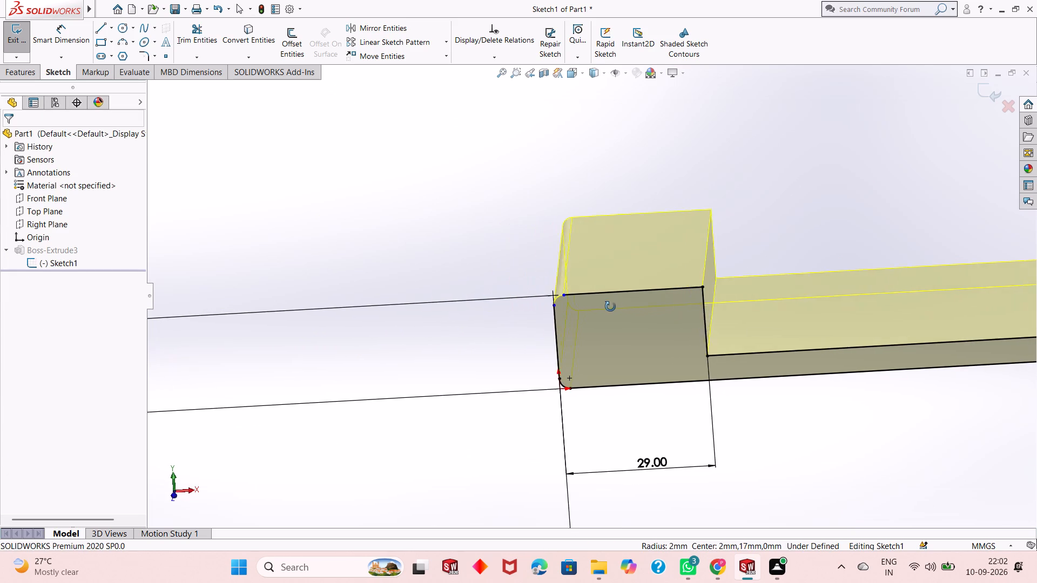
{"action": "middle_click_drag", "start_coordinate": [610, 307], "coordinate": [598, 307]}
{"action": "scroll", "coordinate": [560, 301], "scroll_direction": "down", "scroll_amount": 4}
{"action": "middle_click_drag", "start_coordinate": [593, 317], "coordinate": [607, 277]}
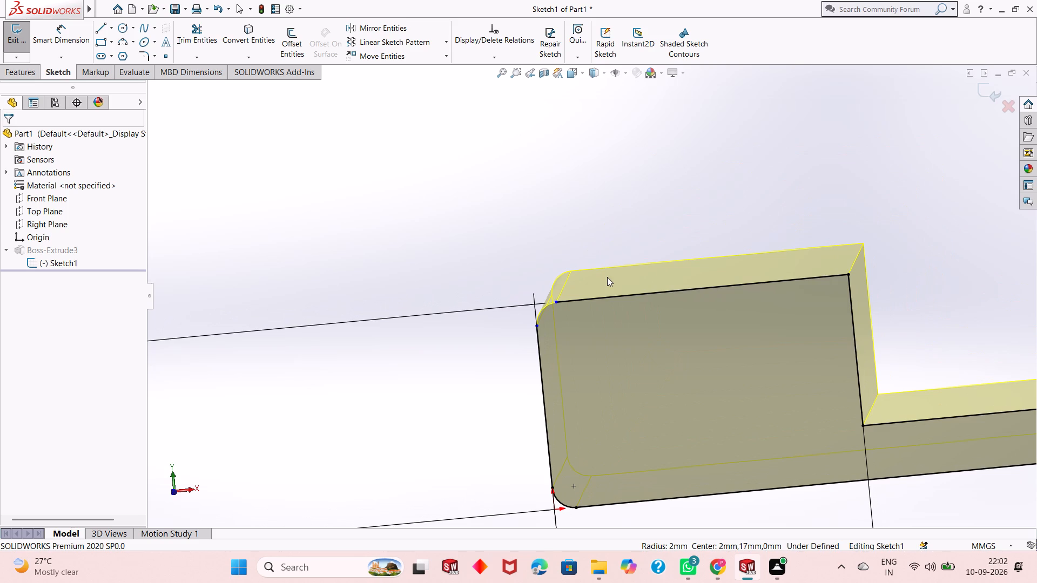
{"action": "left_click", "coordinate": [97, 29]}
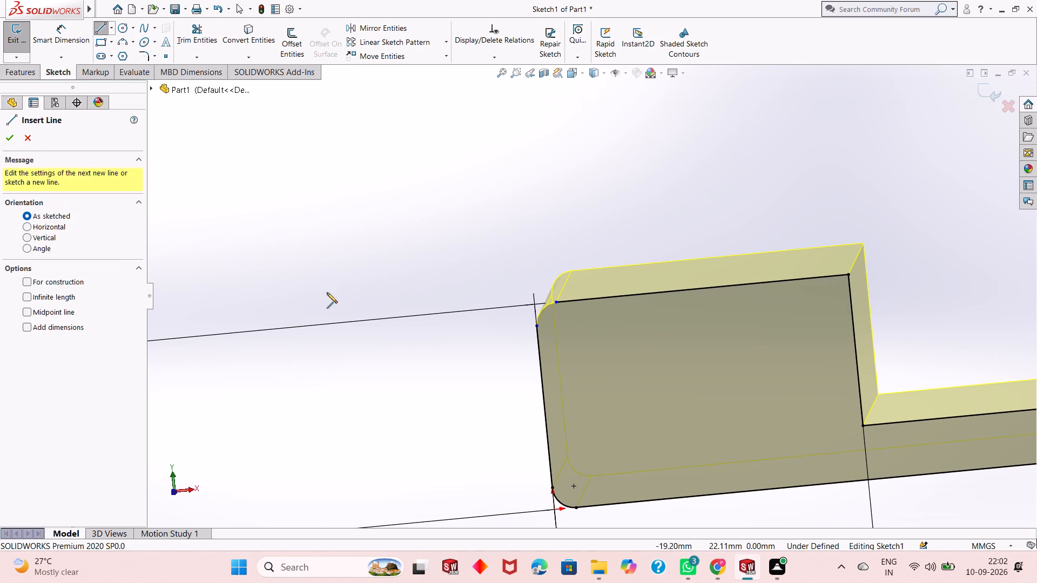
{"action": "left_click", "coordinate": [538, 324]}
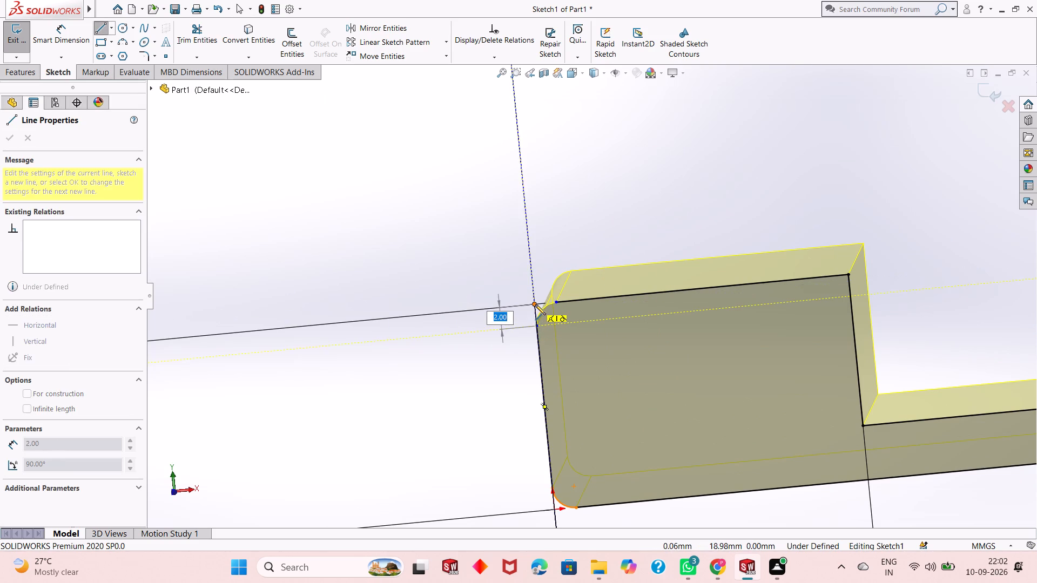
{"action": "left_click", "coordinate": [535, 304]}
{"action": "left_click", "coordinate": [556, 302]}
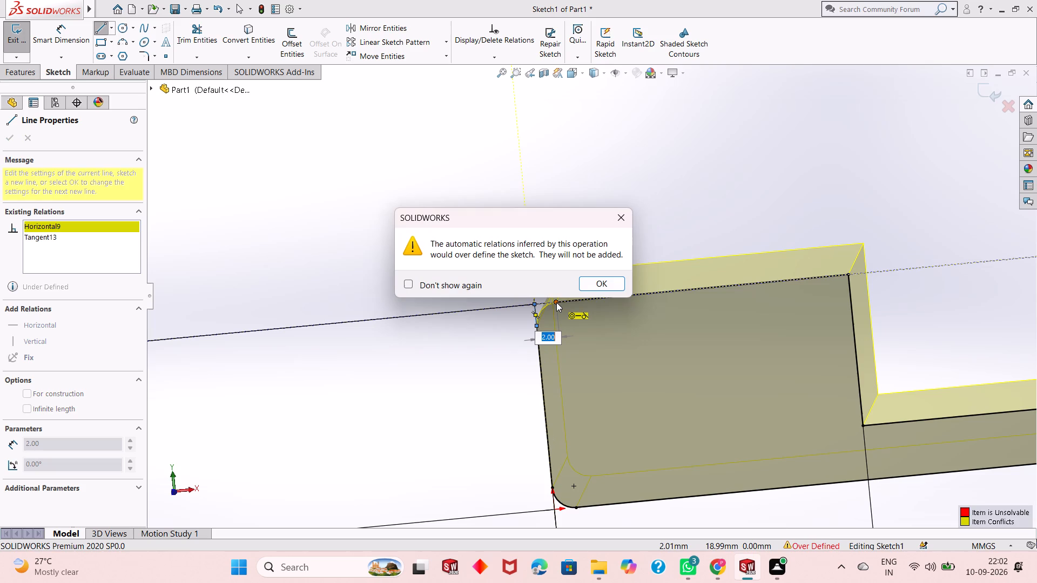
{"action": "left_click", "coordinate": [588, 283]}
{"action": "key", "text": "Escape"}
{"action": "key", "text": "Escape"}
Examine the joint where the new 2 mm horizontal line meets the top edge of the block above the origin.
{"action": "scroll", "coordinate": [542, 310], "scroll_direction": "down", "scroll_amount": 2}
{"action": "scroll", "coordinate": [580, 286], "scroll_direction": "down", "scroll_amount": 1}
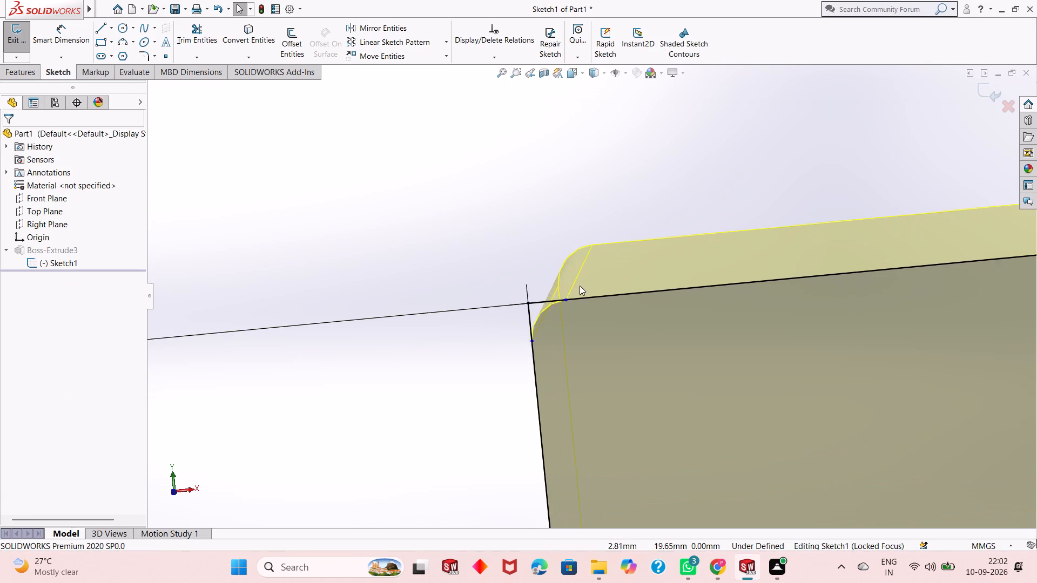
{"action": "scroll", "coordinate": [580, 286], "scroll_direction": "down", "scroll_amount": 10}
{"action": "scroll", "coordinate": [588, 211], "scroll_direction": "down", "scroll_amount": 8}
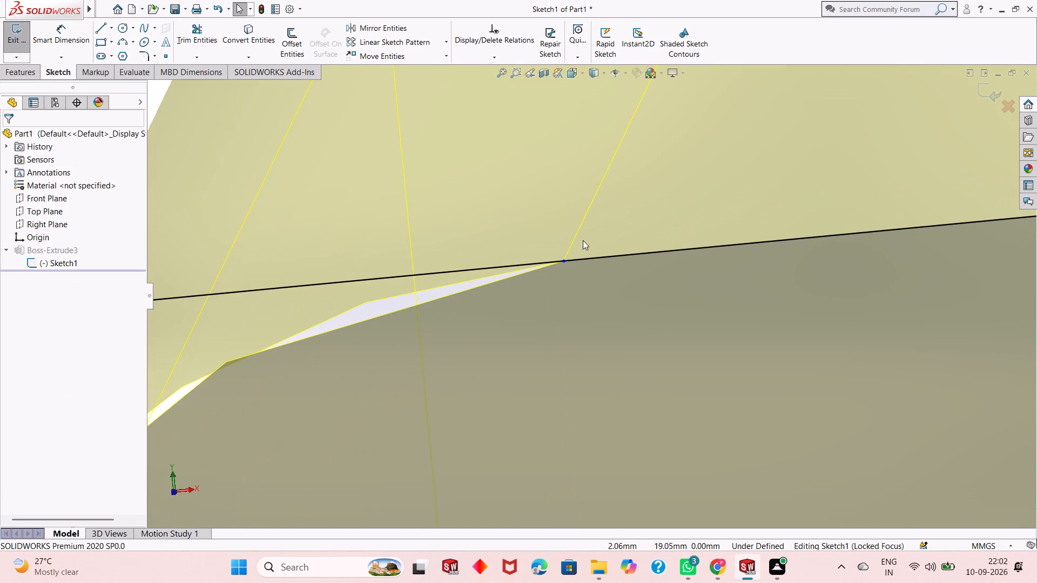
{"action": "left_click", "coordinate": [561, 262]}
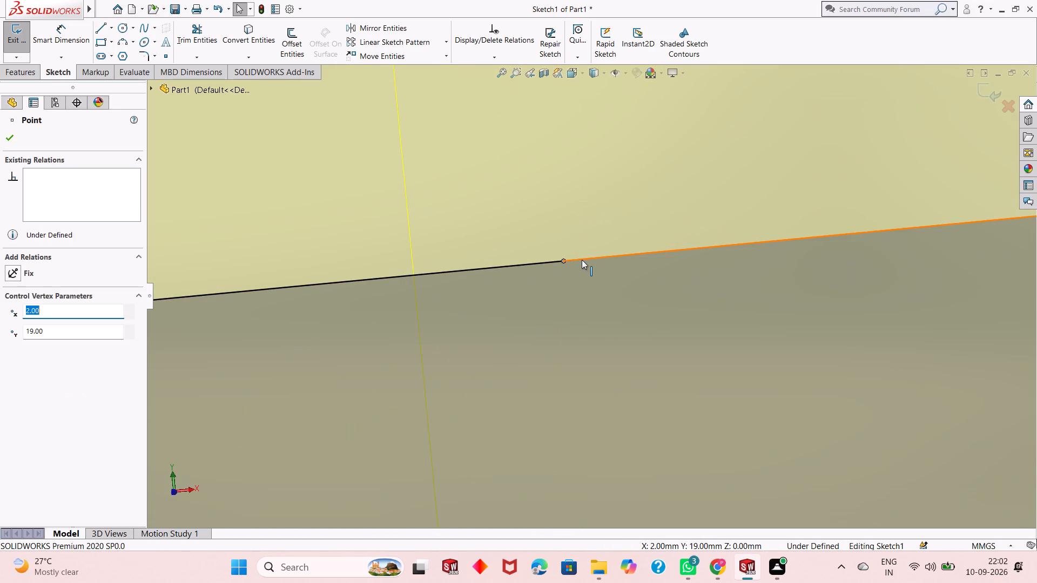
{"action": "left_click", "coordinate": [582, 260], "text": "ctrl"}
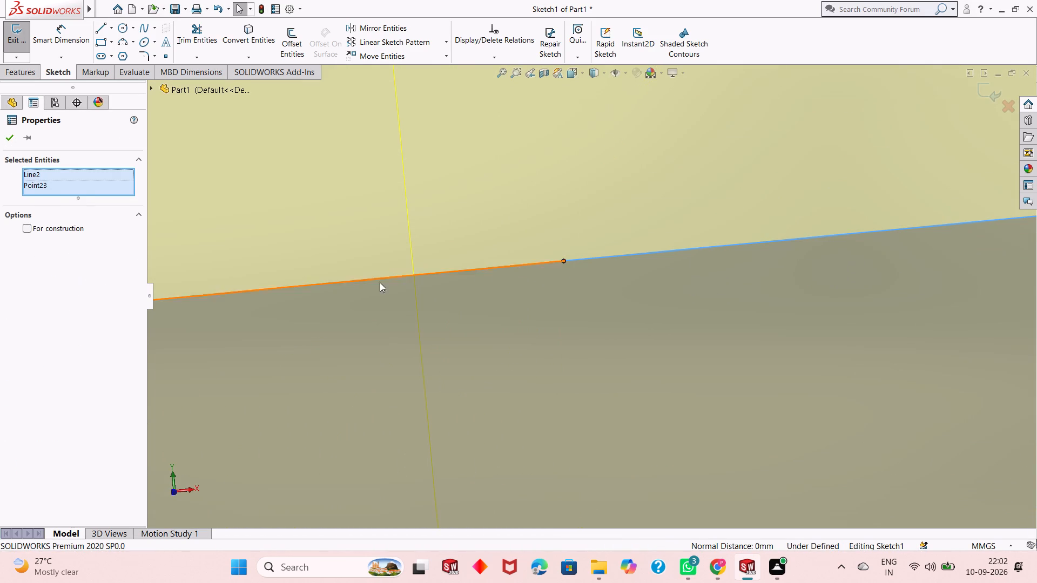
{"action": "key", "text": "Escape"}
{"action": "key", "text": "Escape"}
Delete the R2.00 arc and its radius dimension at the top outer corner of the block farthest from the origin.
{"action": "scroll", "coordinate": [370, 322], "scroll_direction": "up", "scroll_amount": 14}
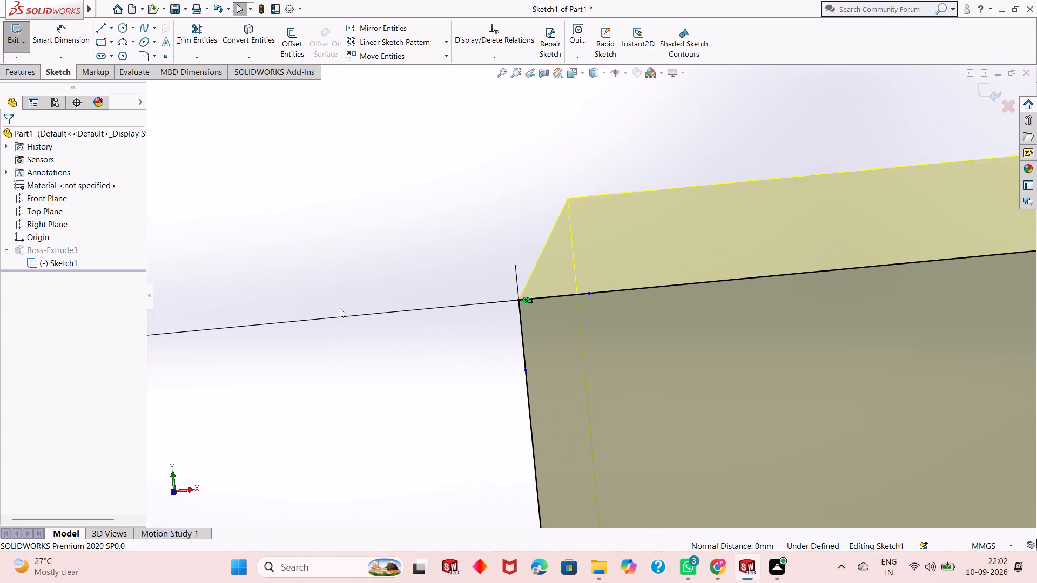
{"action": "scroll", "coordinate": [340, 308], "scroll_direction": "up", "scroll_amount": 13}
{"action": "scroll", "coordinate": [400, 297], "scroll_direction": "up", "scroll_amount": 3}
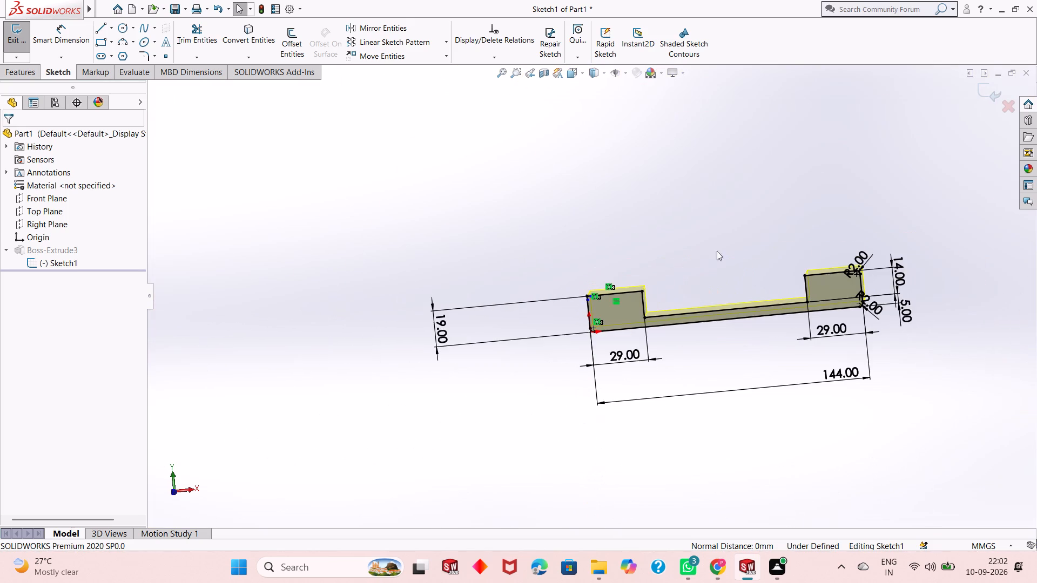
{"action": "scroll", "coordinate": [919, 275], "scroll_direction": "down", "scroll_amount": 4}
{"action": "scroll", "coordinate": [662, 276], "scroll_direction": "down", "scroll_amount": 14}
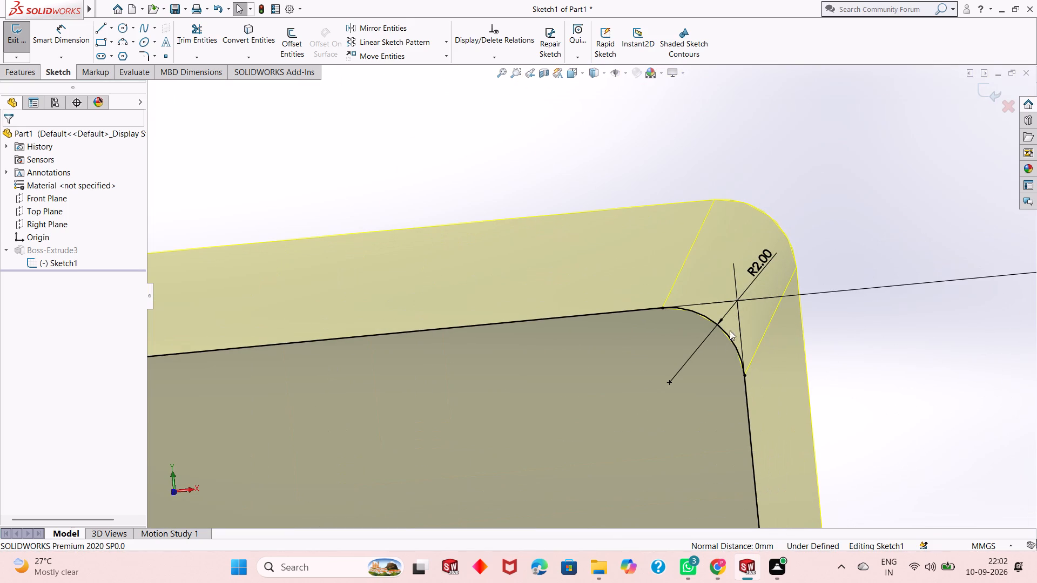
{"action": "left_click", "coordinate": [716, 353]}
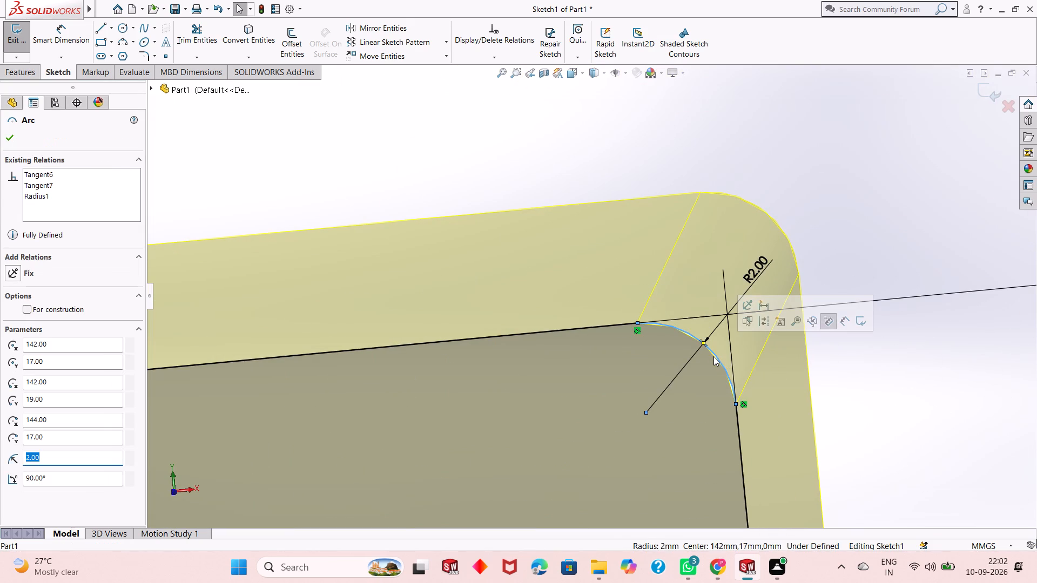
{"action": "right_click", "coordinate": [713, 356]}
{"action": "left_click", "coordinate": [745, 524]}
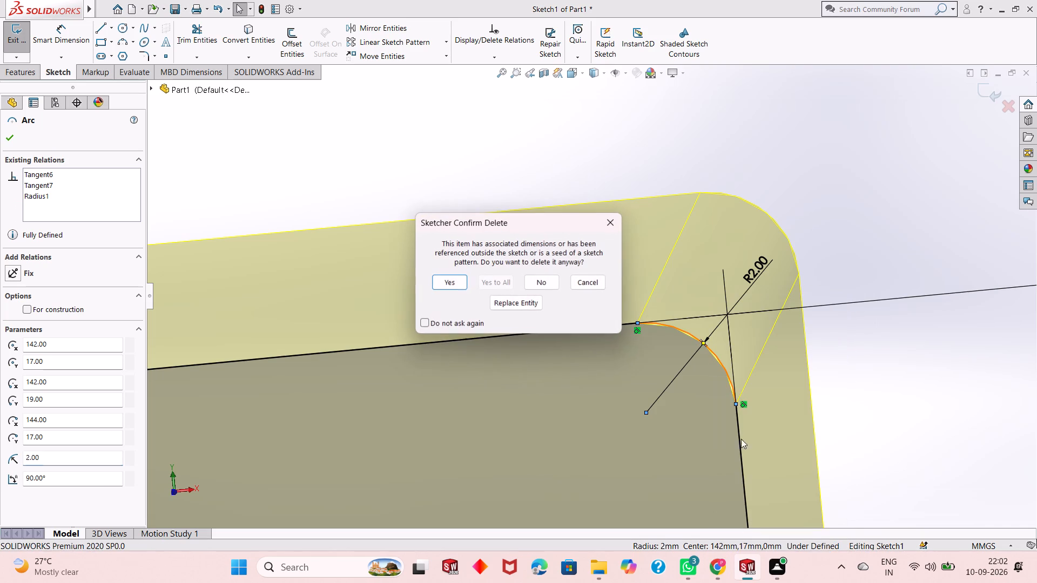
{"action": "left_click", "coordinate": [442, 285]}
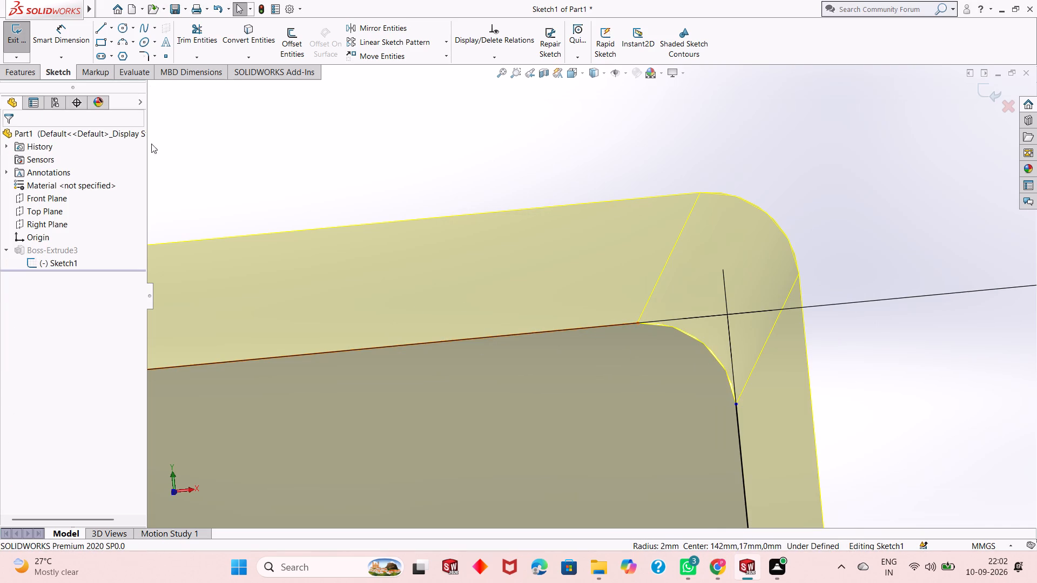
Draw a vertical and a horizontal line, each about 2 mm long, to square off the far block's top outer corner.
{"action": "left_click", "coordinate": [102, 32]}
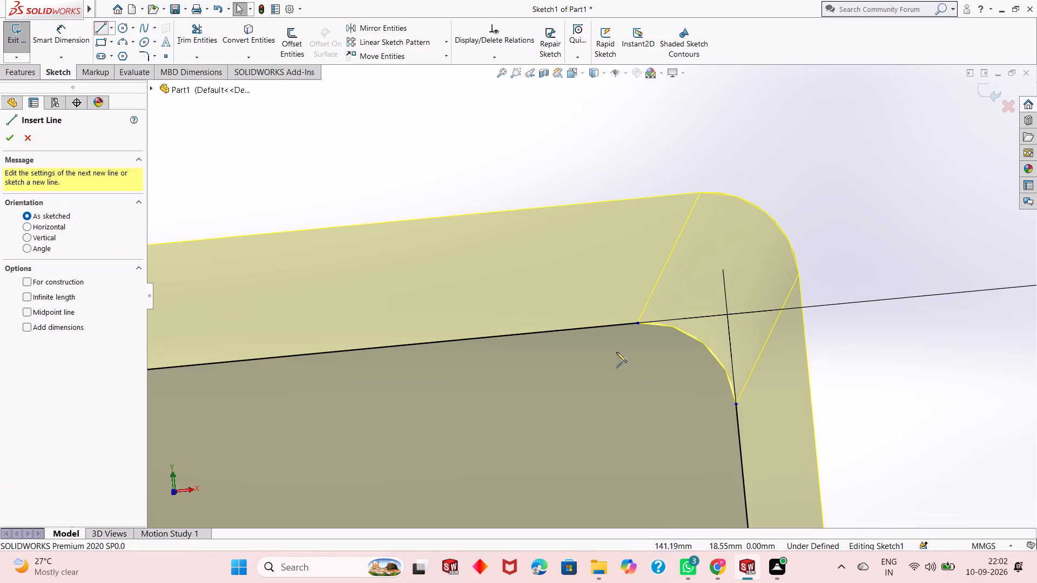
{"action": "left_click", "coordinate": [736, 405]}
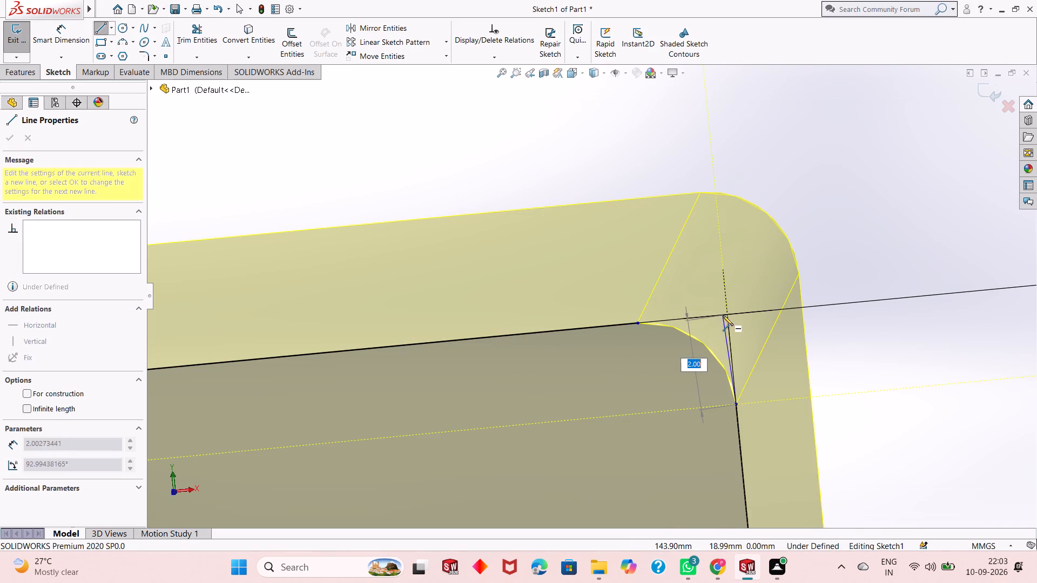
{"action": "left_click", "coordinate": [729, 313]}
{"action": "left_click", "coordinate": [637, 326]}
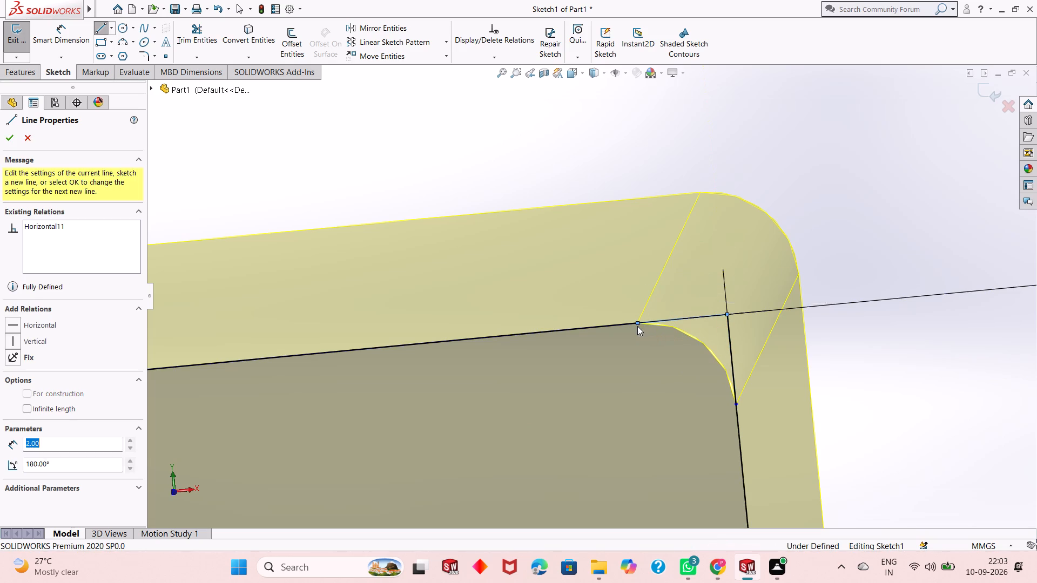
{"action": "key", "text": "Escape"}
{"action": "key", "text": "Escape"}
{"action": "key", "text": "Escape"}
Inspect the squared top corners at both ends of the profile and the overall sketch.
{"action": "scroll", "coordinate": [601, 390], "scroll_direction": "up", "scroll_amount": 4}
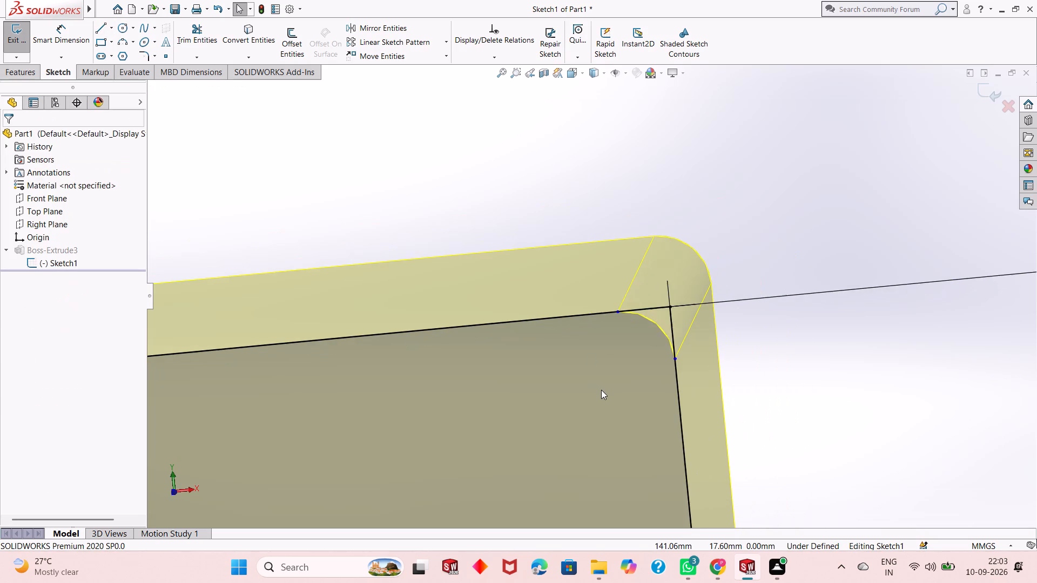
{"action": "scroll", "coordinate": [610, 315], "scroll_direction": "up", "scroll_amount": 6}
{"action": "left_click", "coordinate": [707, 292]}
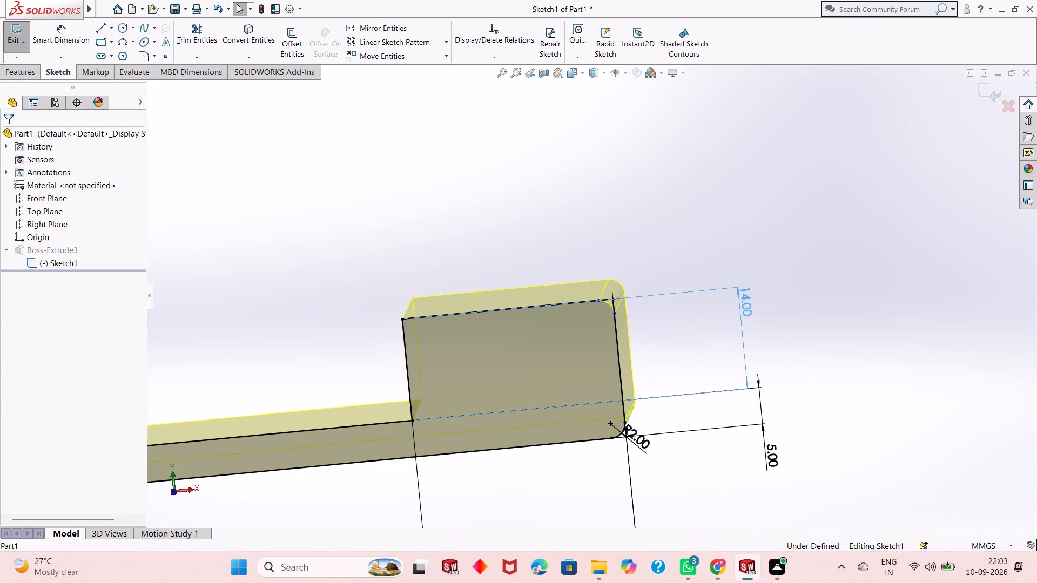
{"action": "key", "text": "Escape"}
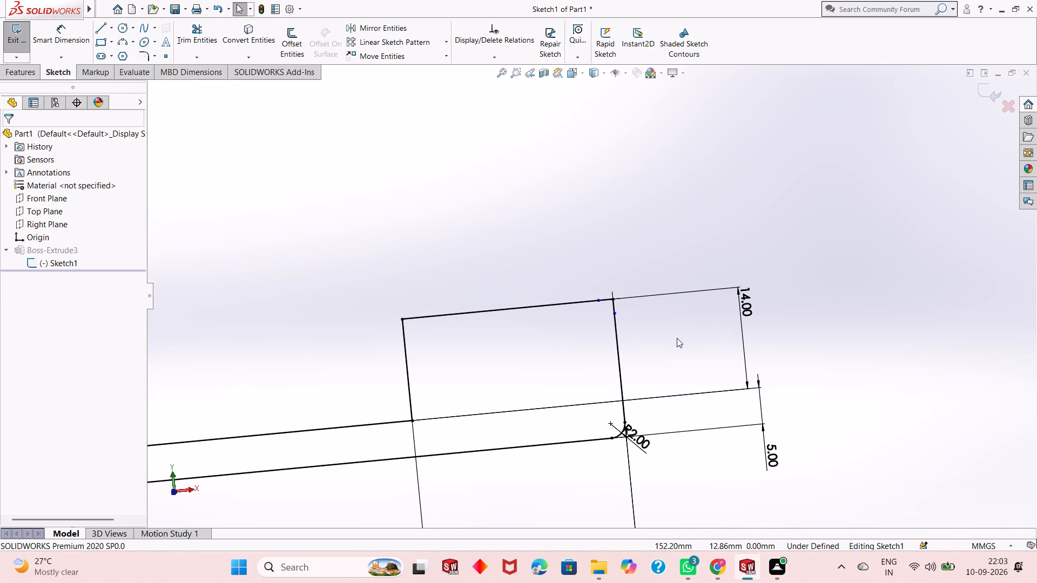
{"action": "scroll", "coordinate": [500, 364], "scroll_direction": "up", "scroll_amount": 7}
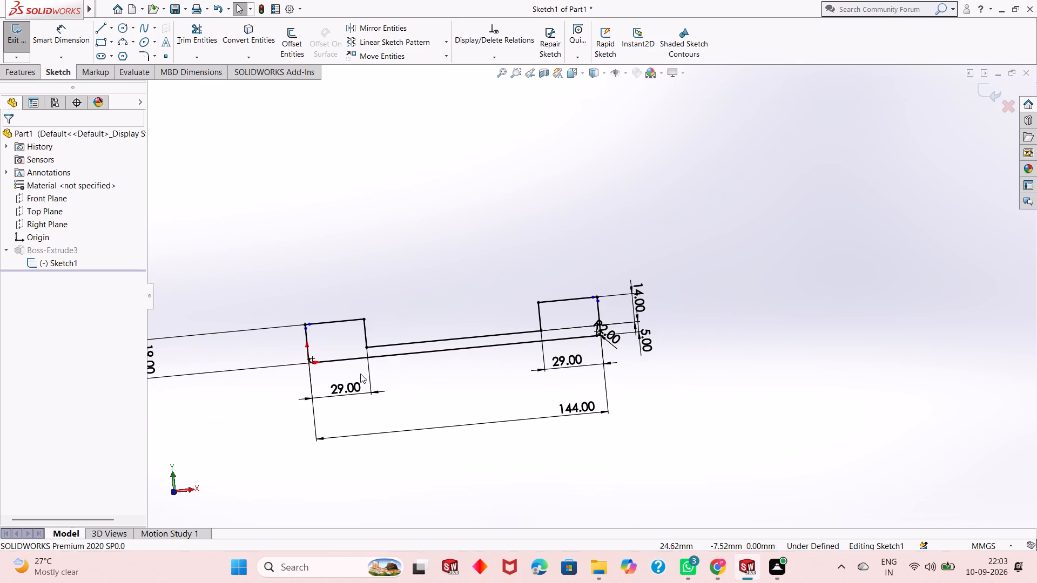
{"action": "scroll", "coordinate": [373, 358], "scroll_direction": "up", "scroll_amount": 2}
{"action": "scroll", "coordinate": [493, 317], "scroll_direction": "down", "scroll_amount": 4}
{"action": "scroll", "coordinate": [327, 313], "scroll_direction": "down", "scroll_amount": 6}
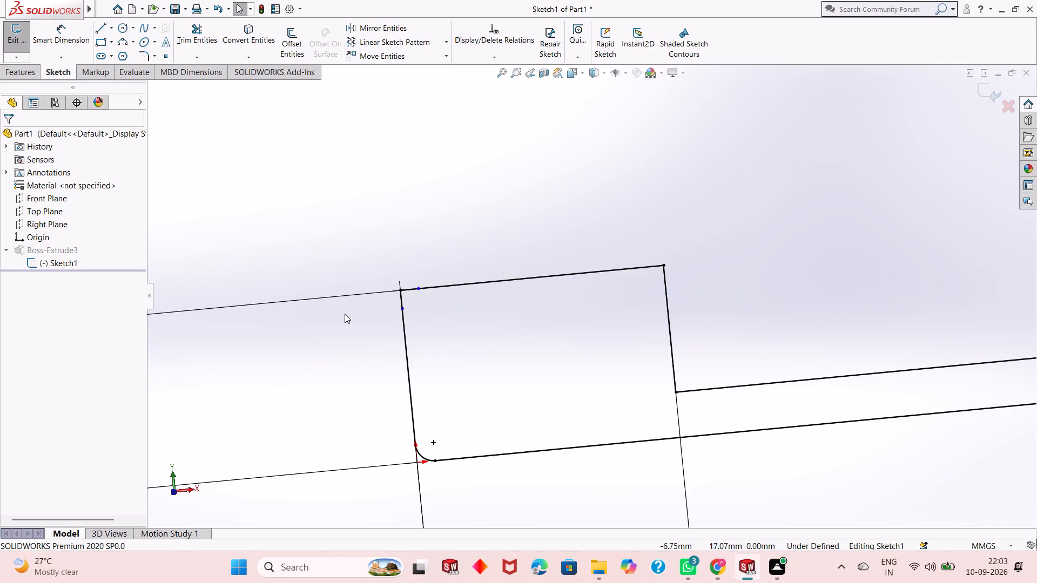
{"action": "scroll", "coordinate": [396, 313], "scroll_direction": "down", "scroll_amount": 4}
{"action": "scroll", "coordinate": [469, 293], "scroll_direction": "down", "scroll_amount": 3}
{"action": "scroll", "coordinate": [469, 293], "scroll_direction": "up", "scroll_amount": 3}
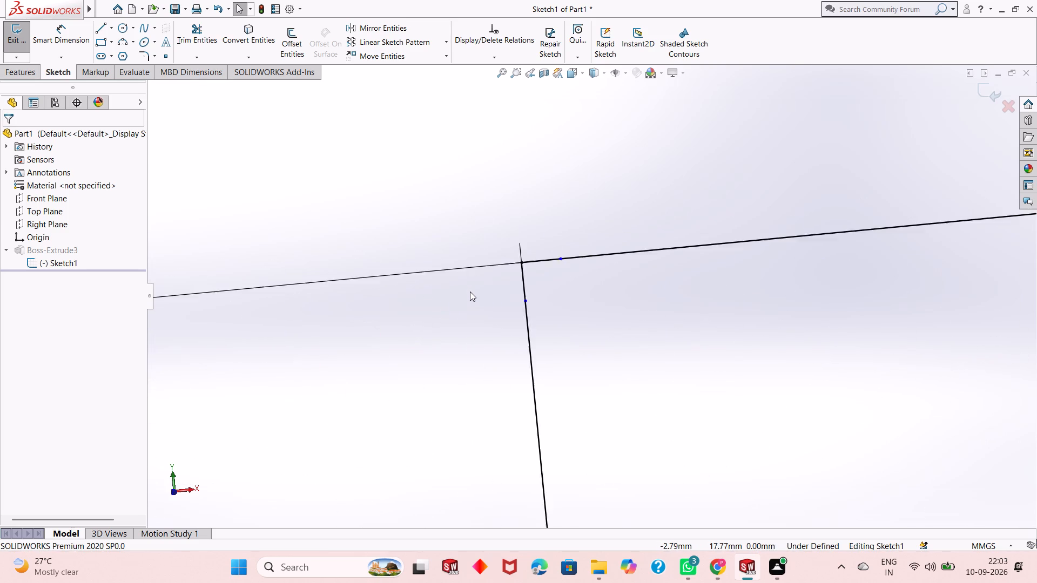
{"action": "scroll", "coordinate": [470, 291], "scroll_direction": "up", "scroll_amount": 8}
{"action": "scroll", "coordinate": [602, 302], "scroll_direction": "up", "scroll_amount": 4}
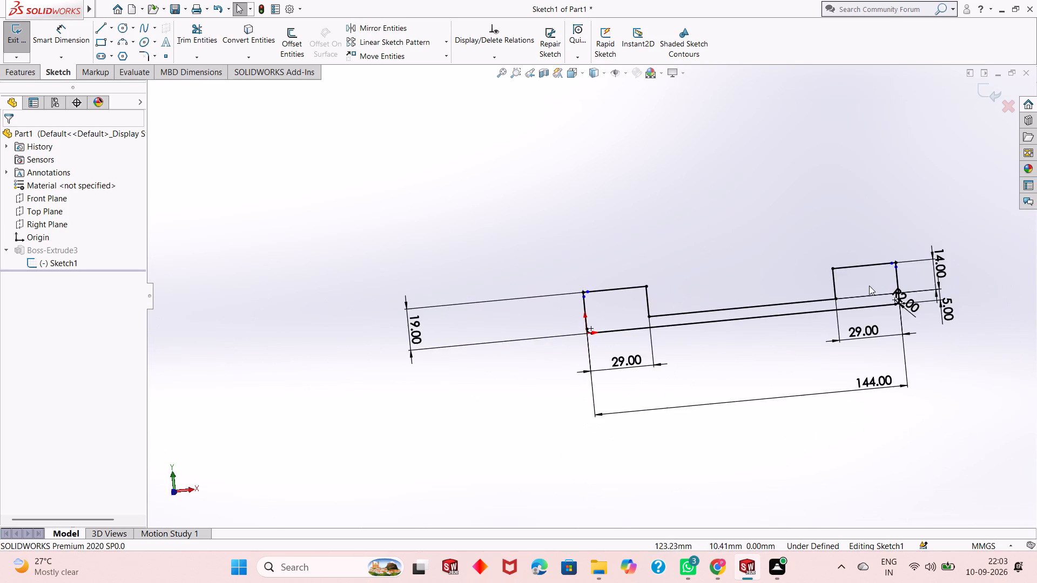
{"action": "scroll", "coordinate": [868, 286], "scroll_direction": "down", "scroll_amount": 2}
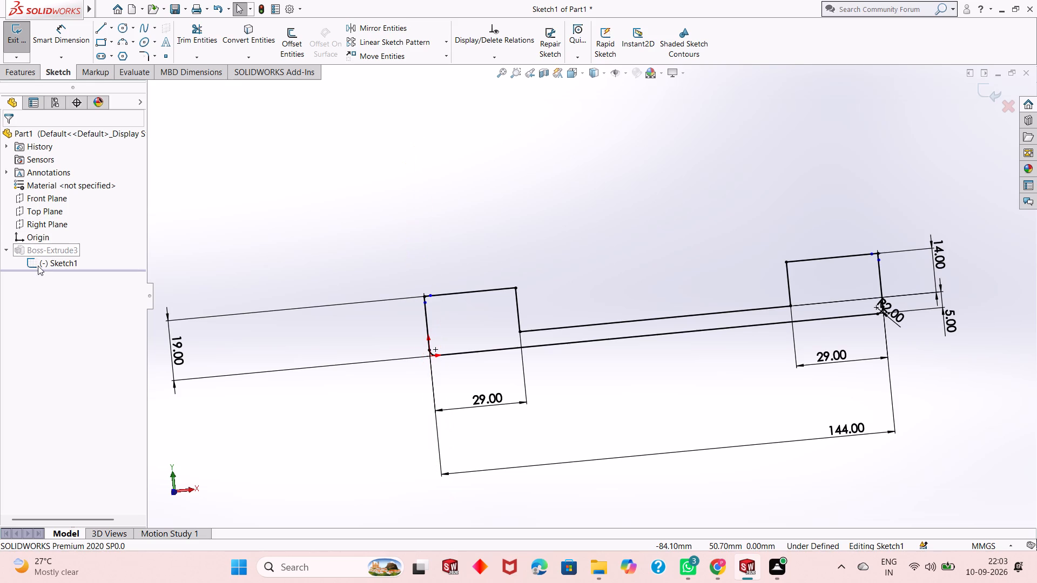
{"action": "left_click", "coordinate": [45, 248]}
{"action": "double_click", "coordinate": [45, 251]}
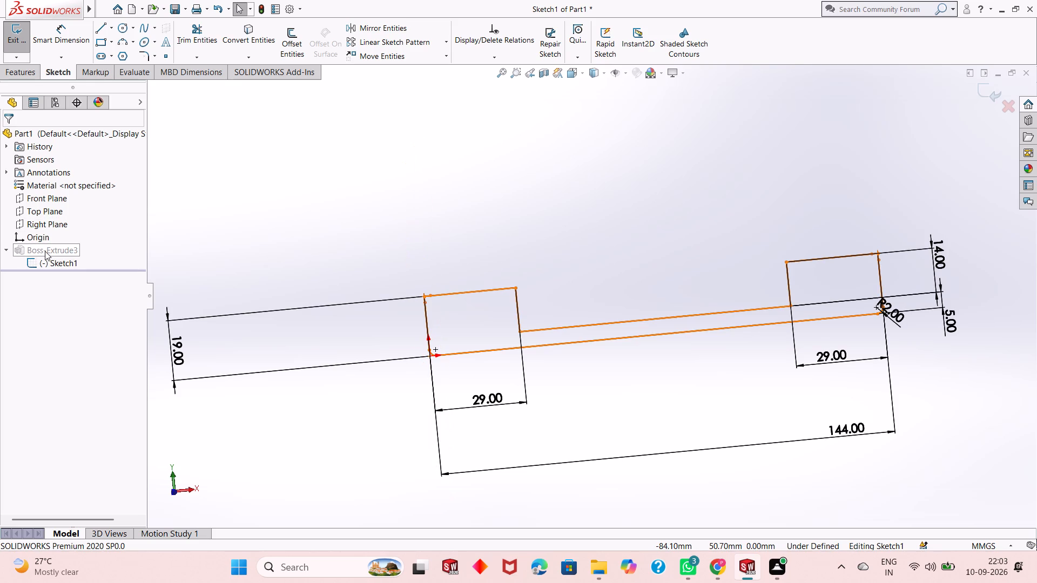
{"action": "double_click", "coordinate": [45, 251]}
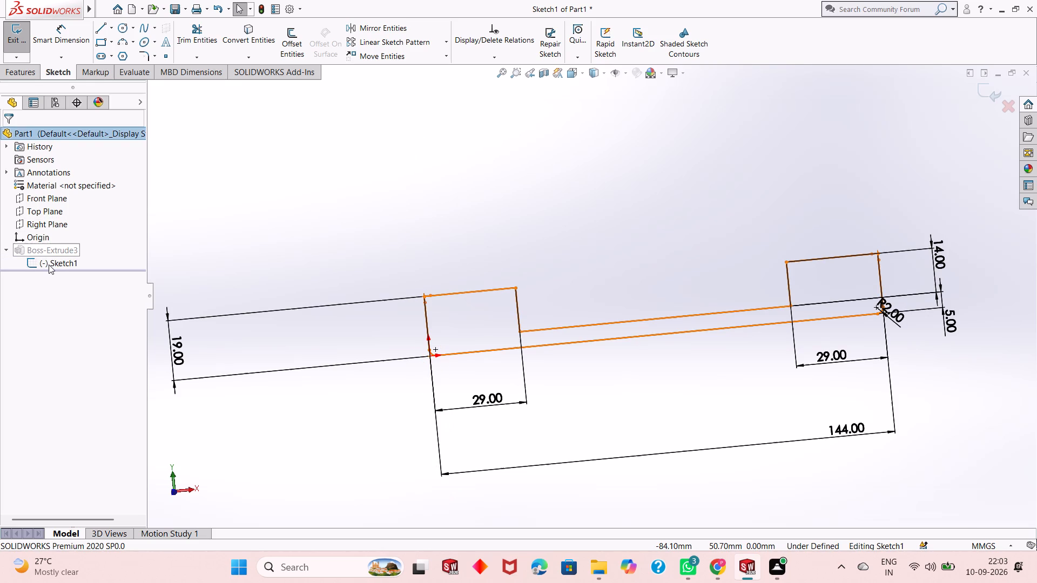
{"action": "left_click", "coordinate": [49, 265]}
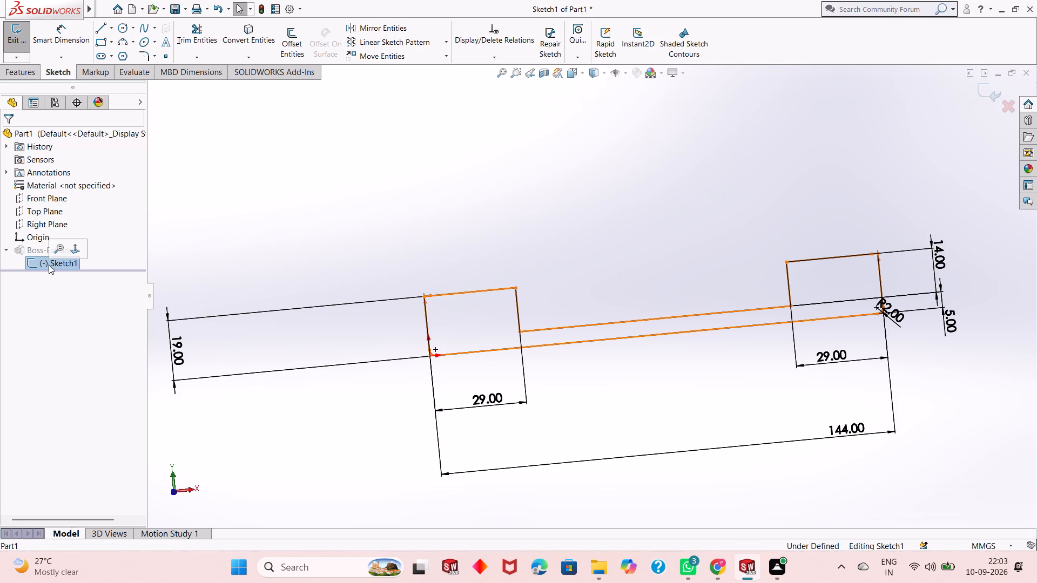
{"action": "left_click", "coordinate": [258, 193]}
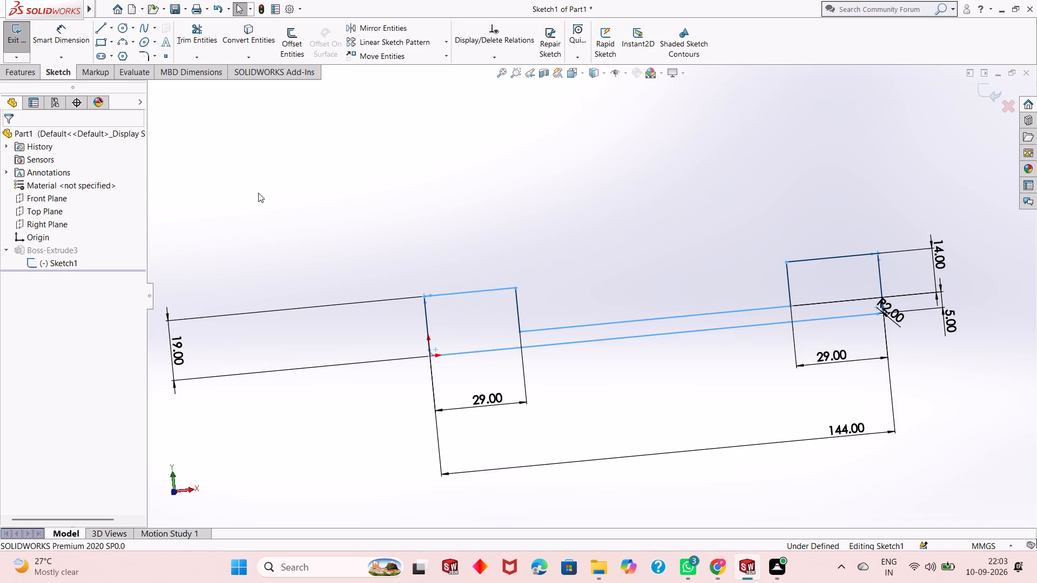
Examine the extrusion preview of the squared-off U profile from several angles.
{"action": "left_click", "coordinate": [499, 292]}
{"action": "middle_click_drag", "start_coordinate": [503, 321], "coordinate": [511, 317]}
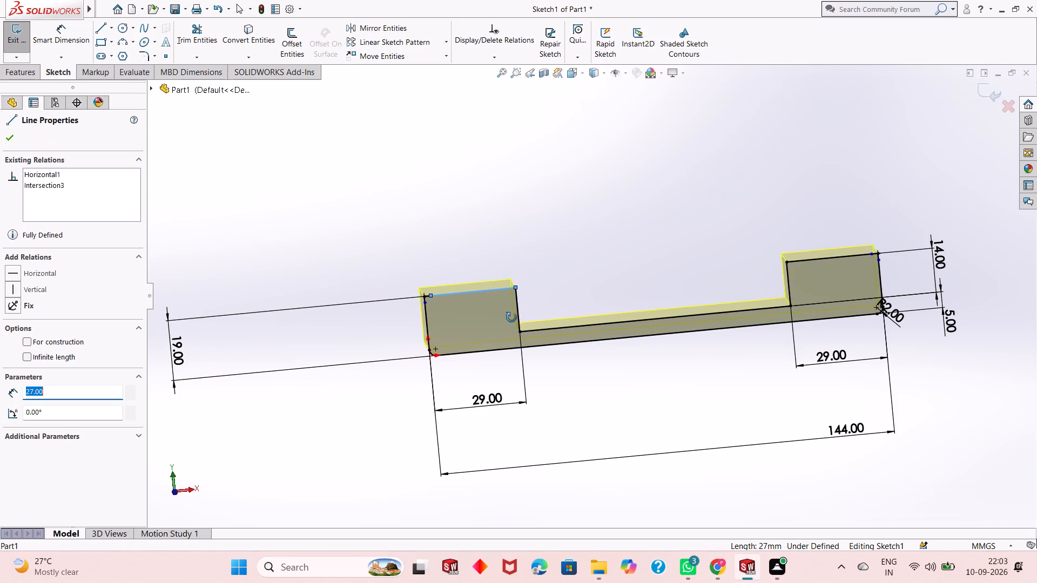
{"action": "middle_click_drag", "start_coordinate": [511, 317], "coordinate": [568, 315]}
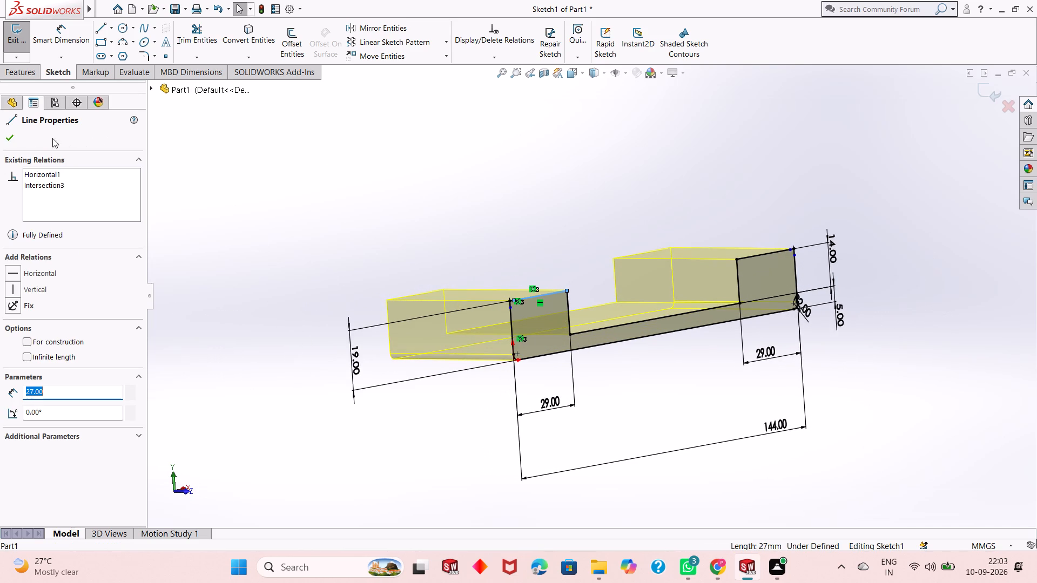
{"action": "middle_click_drag", "start_coordinate": [641, 418], "coordinate": [630, 418]}
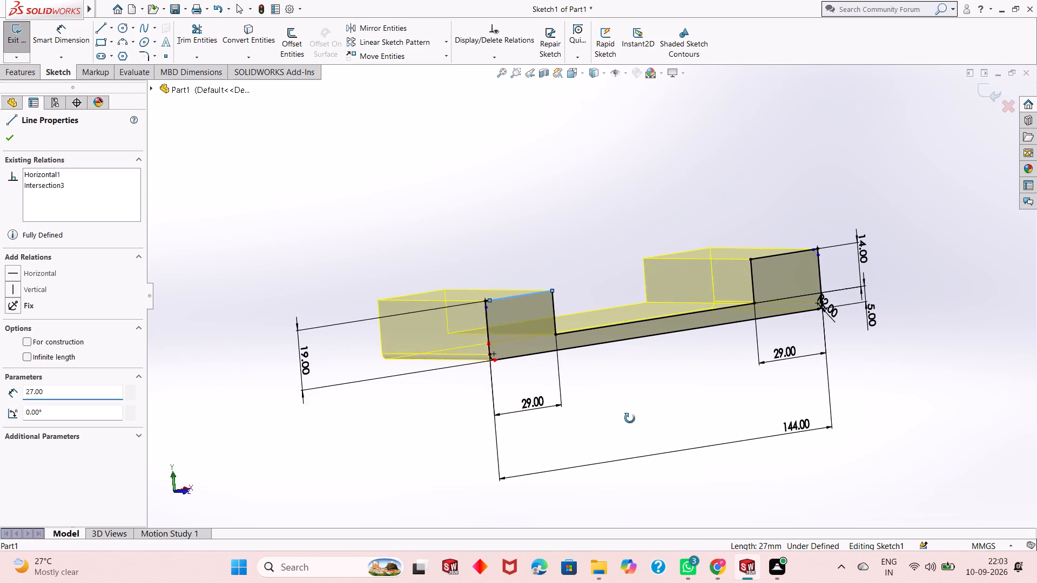
{"action": "middle_click_drag", "start_coordinate": [630, 418], "coordinate": [588, 425]}
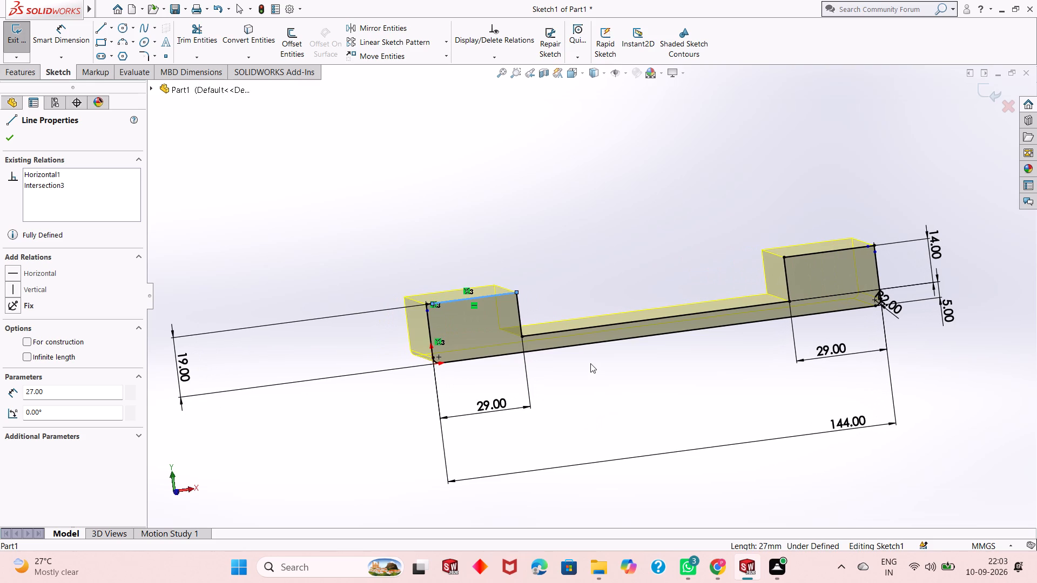
{"action": "scroll", "coordinate": [690, 326], "scroll_direction": "down", "scroll_amount": 2}
{"action": "scroll", "coordinate": [690, 326], "scroll_direction": "up", "scroll_amount": 1}
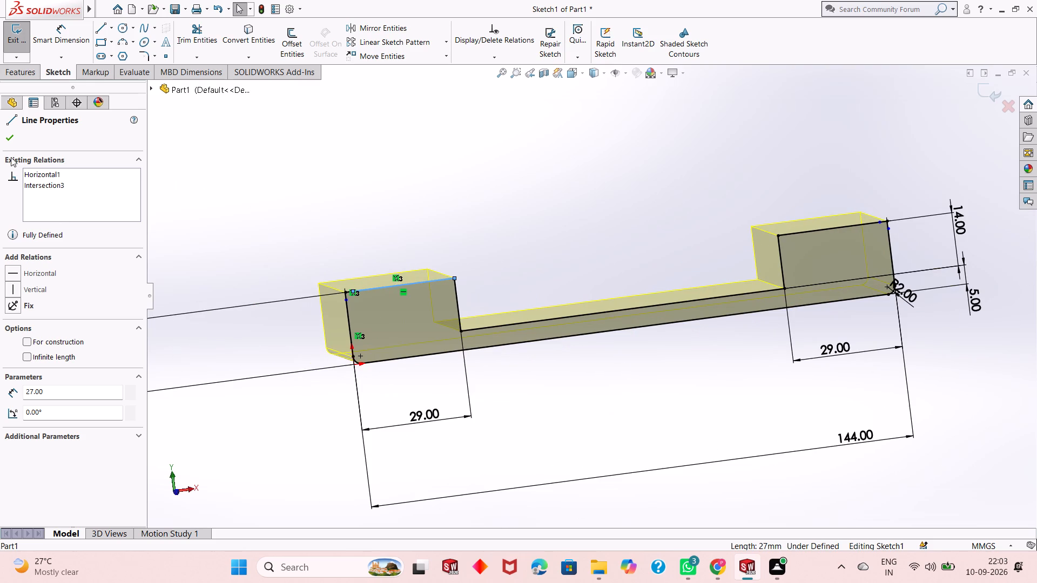
{"action": "left_click", "coordinate": [14, 139]}
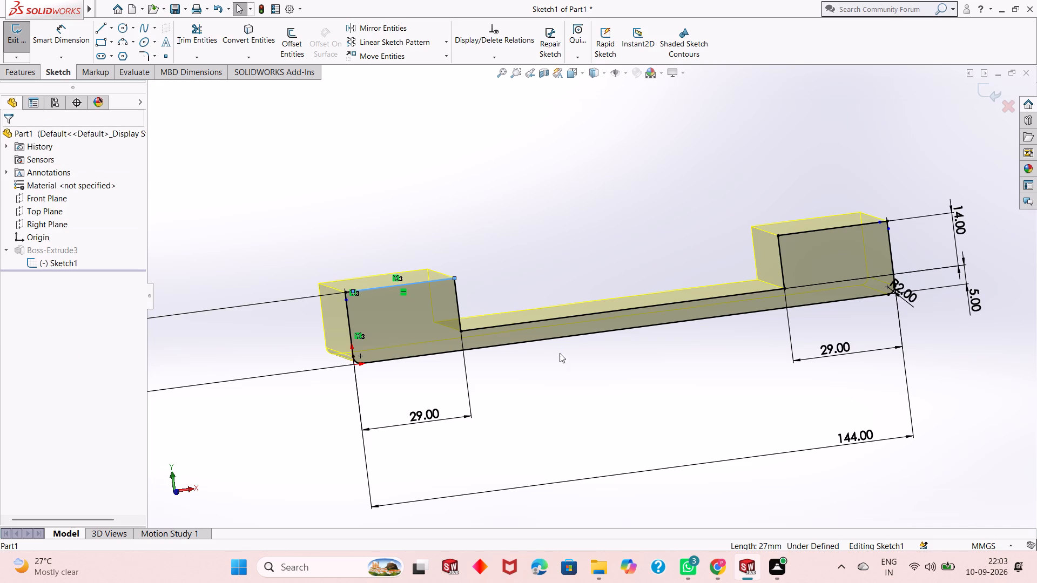
{"action": "key", "text": "Escape"}
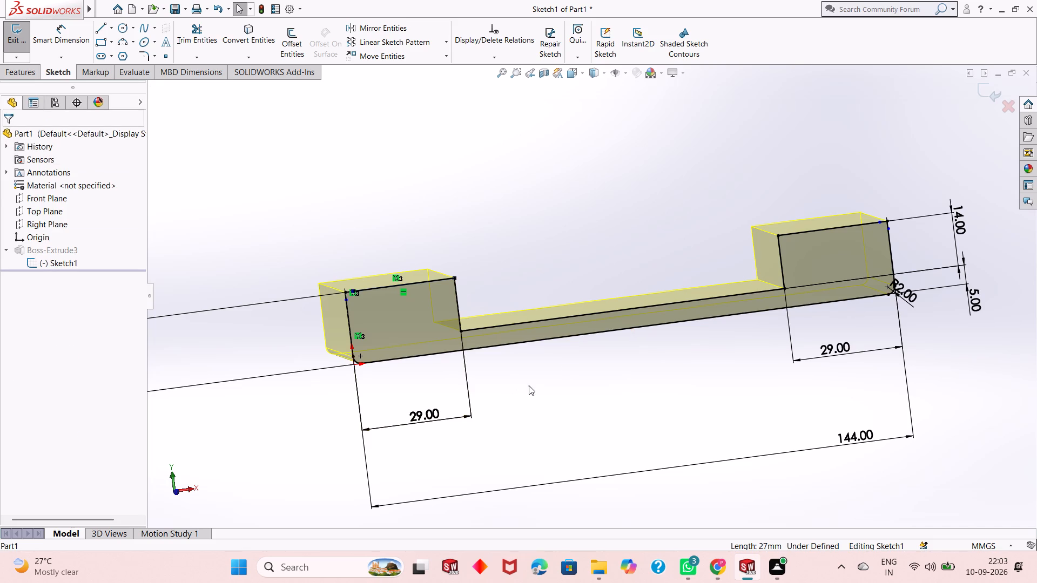
{"action": "left_click", "coordinate": [530, 385]}
{"action": "left_click", "coordinate": [760, 265]}
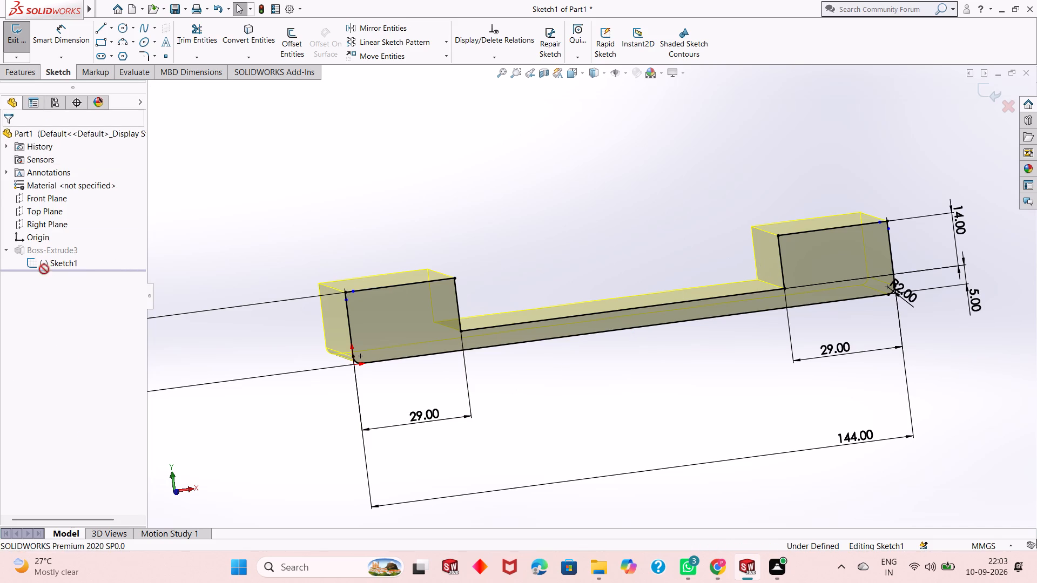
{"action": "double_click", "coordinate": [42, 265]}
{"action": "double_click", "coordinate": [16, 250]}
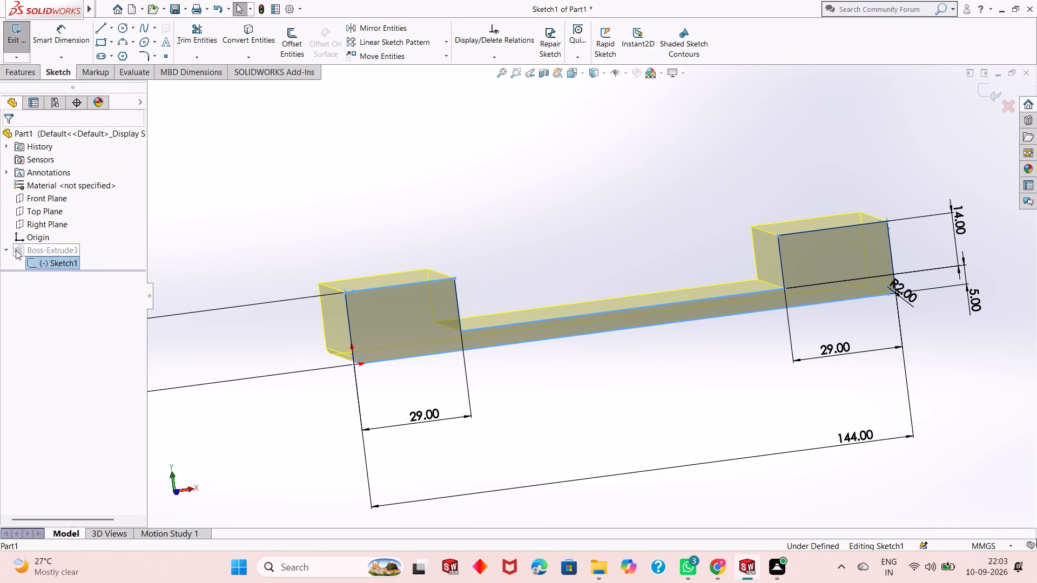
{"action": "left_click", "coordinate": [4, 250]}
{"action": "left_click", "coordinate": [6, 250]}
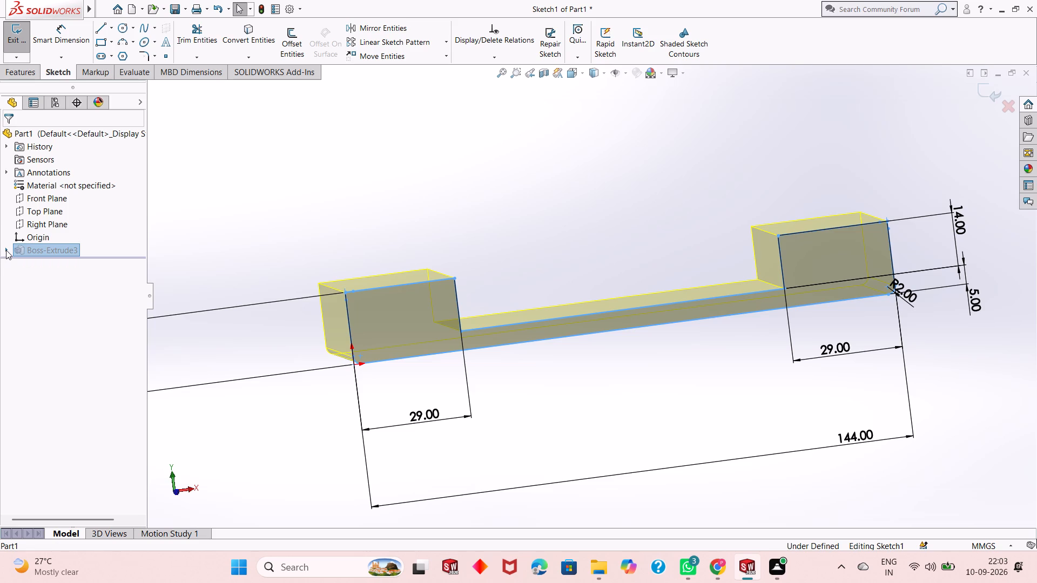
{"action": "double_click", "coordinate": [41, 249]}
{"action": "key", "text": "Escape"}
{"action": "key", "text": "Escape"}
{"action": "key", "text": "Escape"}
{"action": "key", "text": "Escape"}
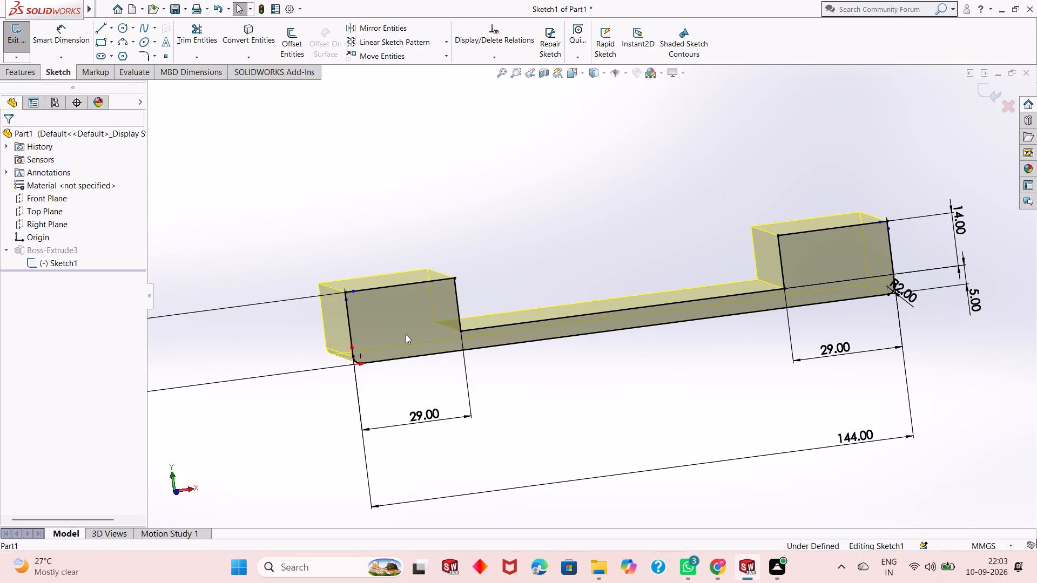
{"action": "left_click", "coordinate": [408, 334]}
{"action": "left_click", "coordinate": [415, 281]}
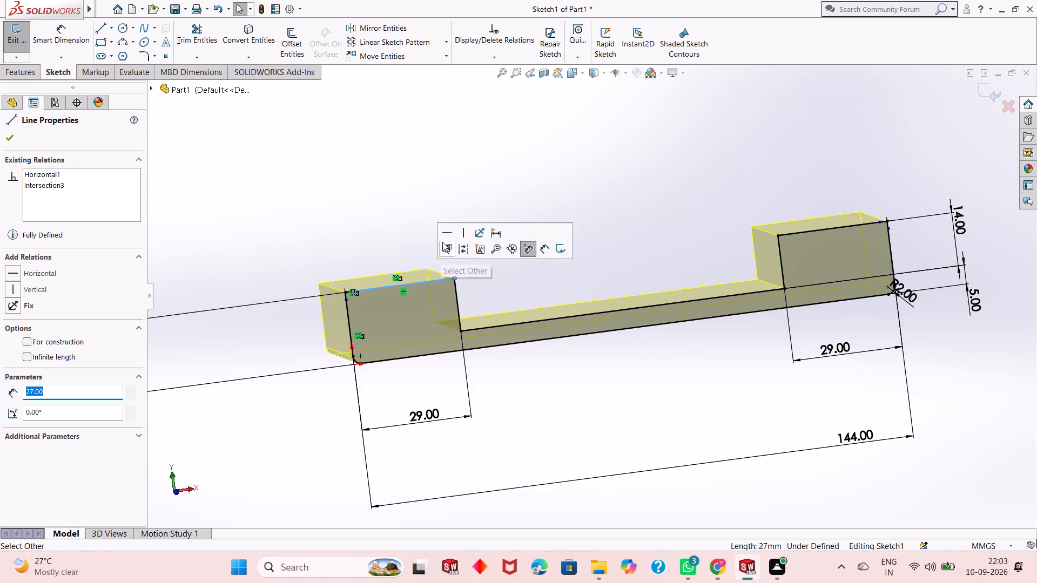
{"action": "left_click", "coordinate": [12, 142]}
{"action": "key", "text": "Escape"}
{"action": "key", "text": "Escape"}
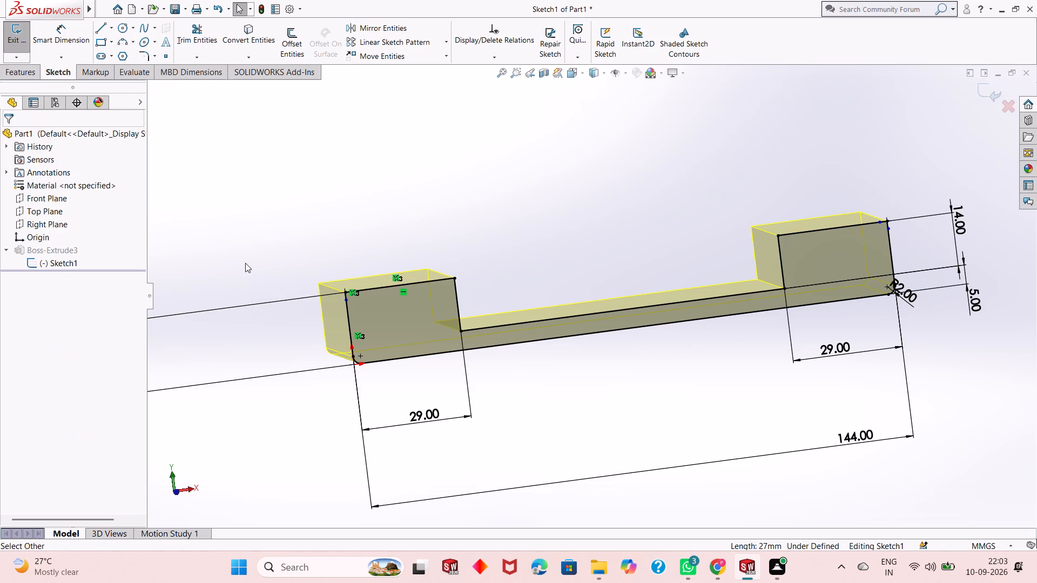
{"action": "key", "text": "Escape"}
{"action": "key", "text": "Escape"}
View Sketch1 face-on and exit it to rebuild the U-shaped extrusion with square top outer corners.
{"action": "left_click", "coordinate": [66, 264]}
{"action": "left_click", "coordinate": [76, 253]}
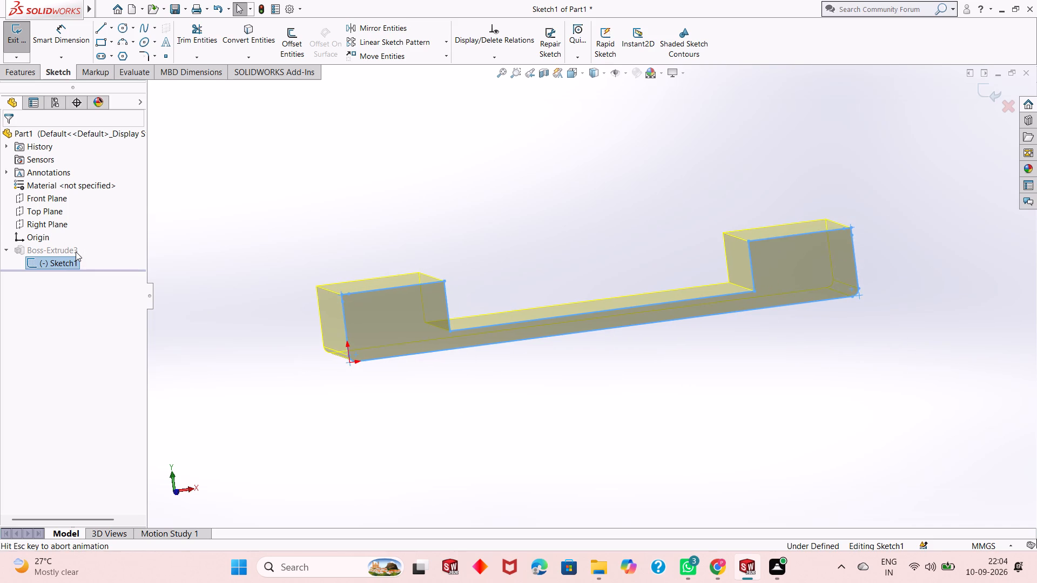
{"action": "key", "text": "Escape"}
{"action": "key", "text": "Escape"}
{"action": "key", "text": "Escape"}
{"action": "key", "text": "Escape"}
{"action": "left_click", "coordinate": [38, 266]}
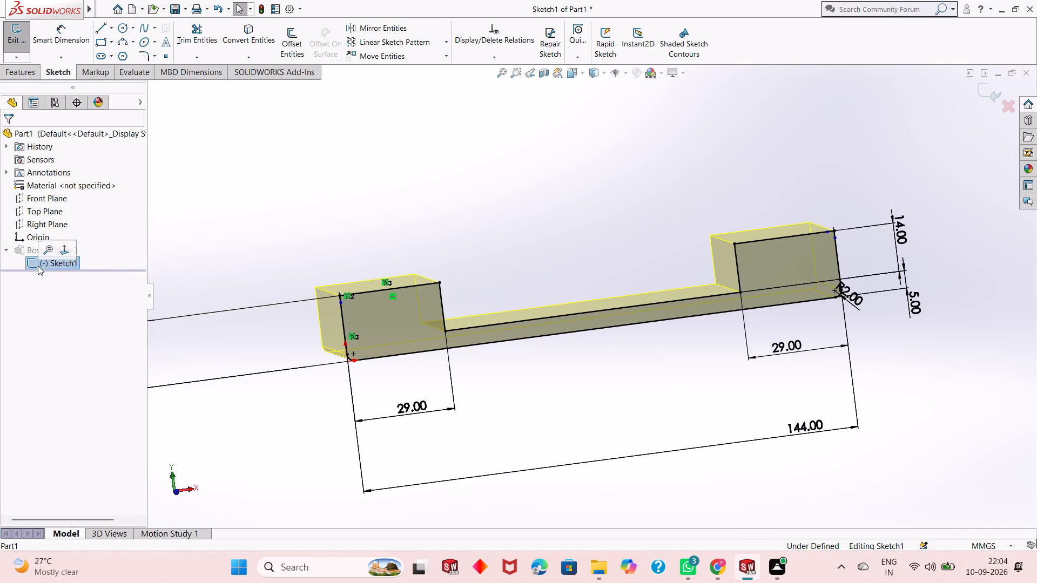
{"action": "left_click", "coordinate": [71, 252]}
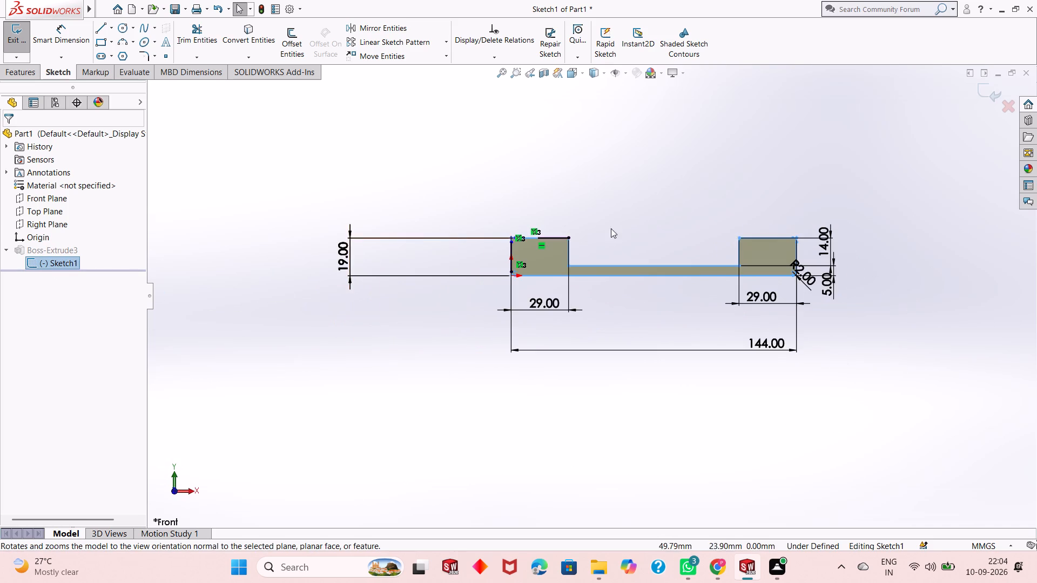
{"action": "scroll", "coordinate": [614, 232], "scroll_direction": "down", "scroll_amount": 5}
{"action": "key", "text": "Escape"}
{"action": "left_click", "coordinate": [540, 331]}
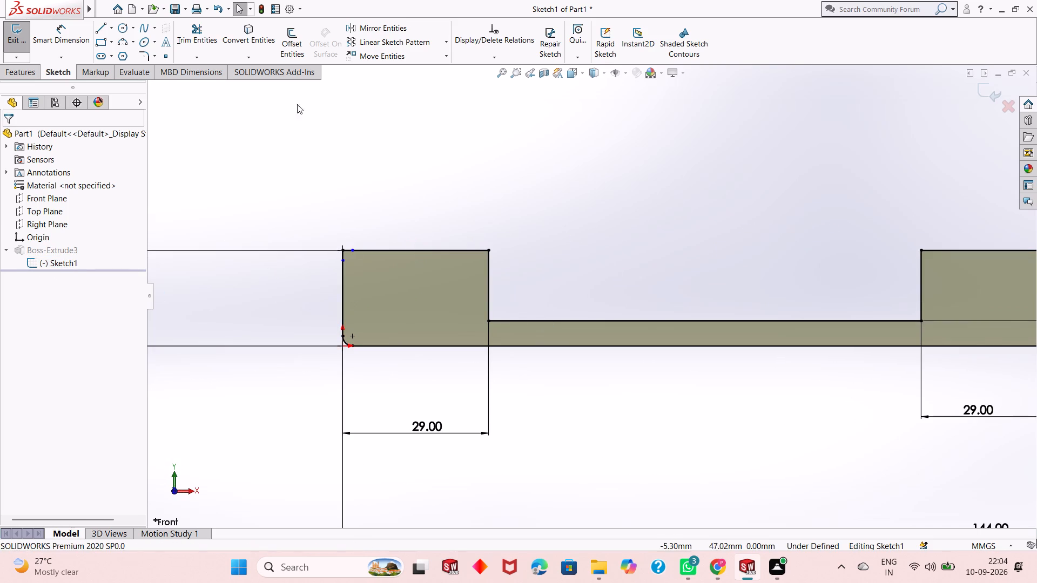
{"action": "left_click", "coordinate": [22, 40]}
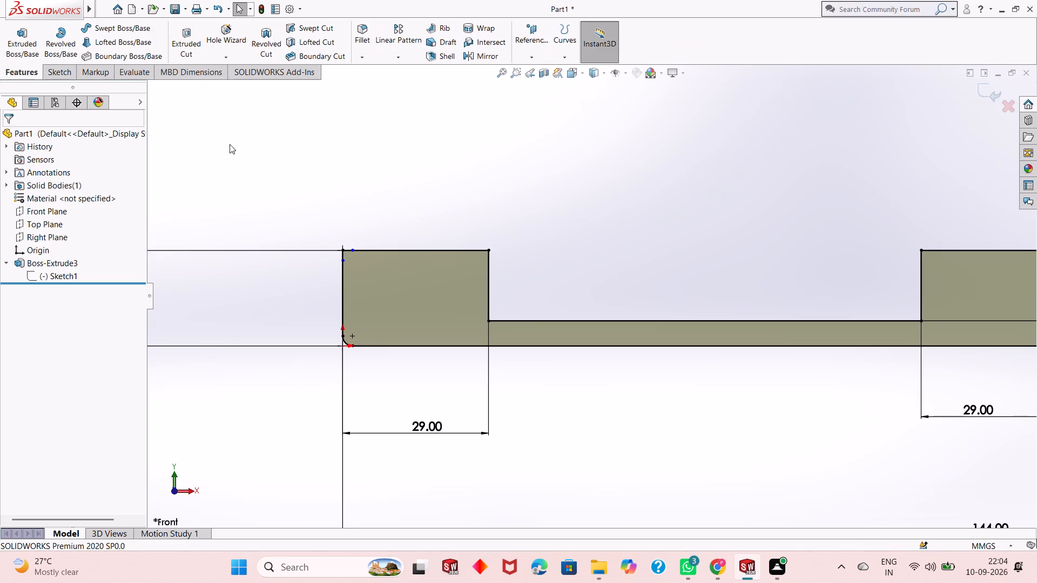
Inspect the rebuilt U-shaped solid from the front, checking the top and bottom corners of the end blocks.
{"action": "scroll", "coordinate": [377, 256], "scroll_direction": "up", "scroll_amount": 2}
{"action": "scroll", "coordinate": [470, 280], "scroll_direction": "down", "scroll_amount": 3}
{"action": "scroll", "coordinate": [448, 259], "scroll_direction": "up", "scroll_amount": 4}
{"action": "scroll", "coordinate": [872, 304], "scroll_direction": "down", "scroll_amount": 7}
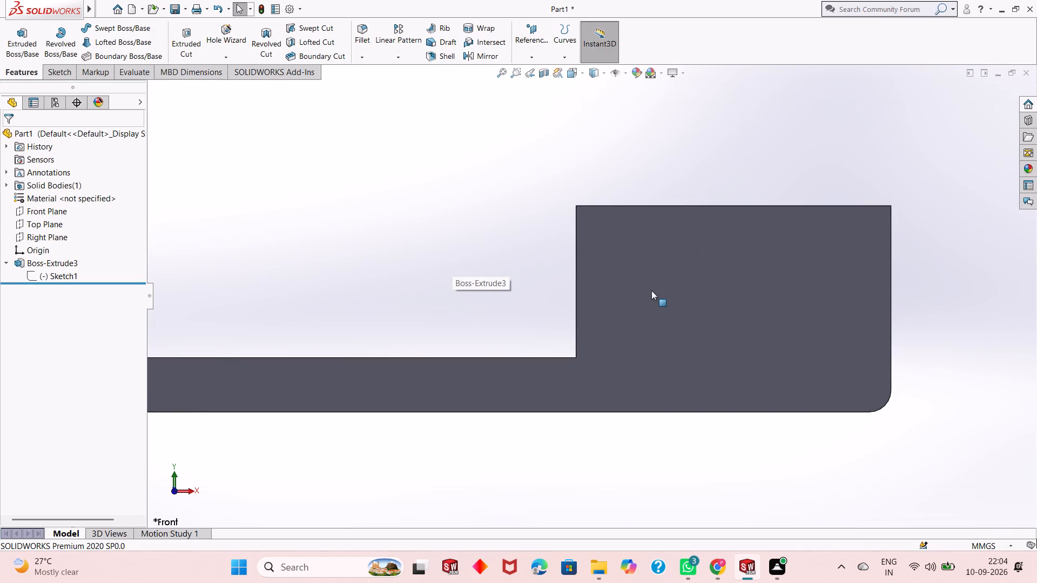
{"action": "scroll", "coordinate": [649, 290], "scroll_direction": "up", "scroll_amount": 5}
{"action": "scroll", "coordinate": [602, 327], "scroll_direction": "up", "scroll_amount": 2}
{"action": "scroll", "coordinate": [477, 321], "scroll_direction": "up", "scroll_amount": 1}
{"action": "left_click_drag", "start_coordinate": [470, 319], "coordinate": [477, 321]}
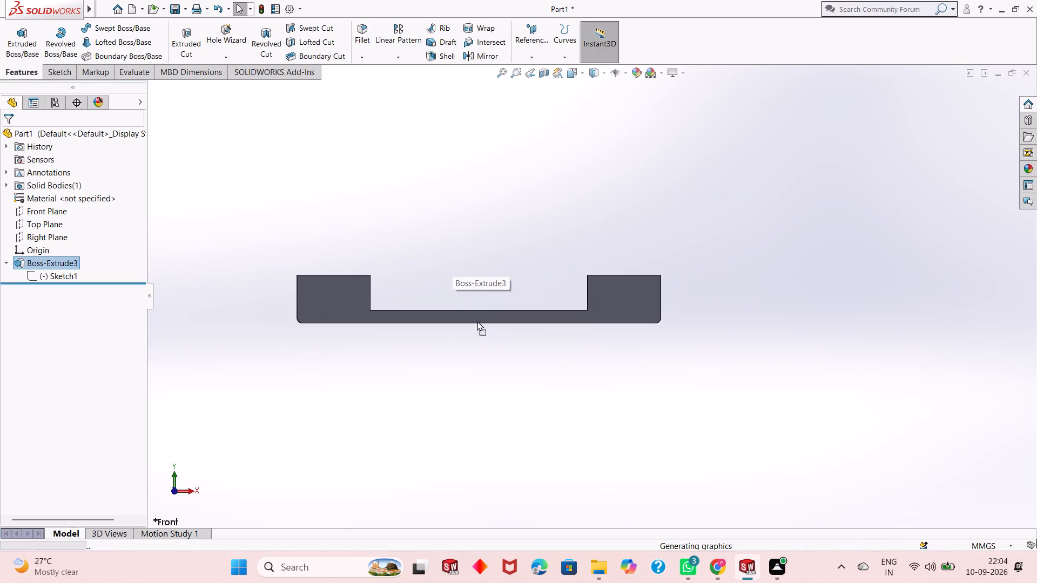
{"action": "left_click_drag", "start_coordinate": [477, 321], "coordinate": [493, 341]}
{"action": "key", "text": "Escape"}
{"action": "key", "text": "Escape"}
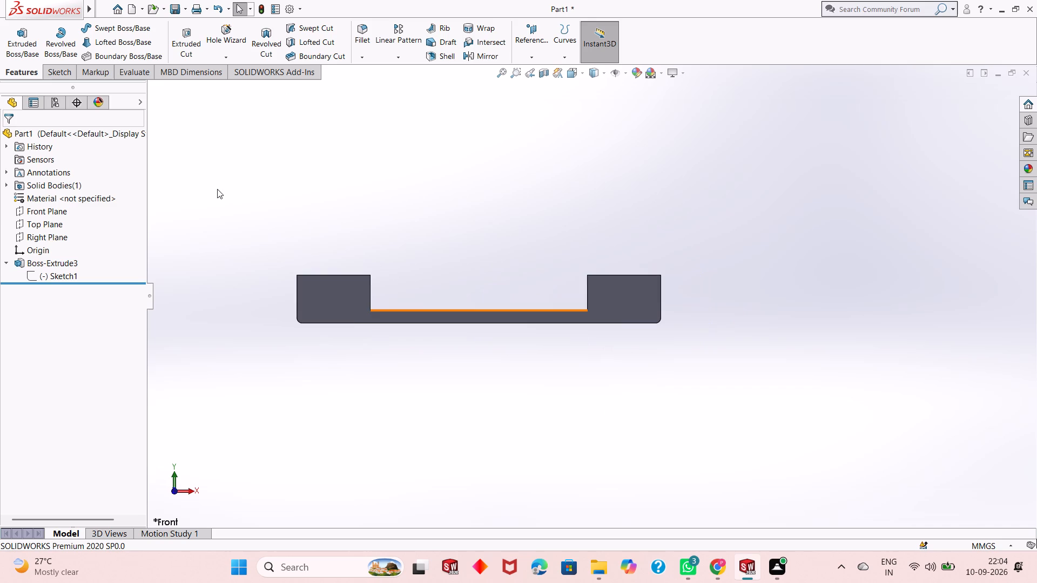
{"action": "key", "text": "Escape"}
{"action": "left_click_drag", "start_coordinate": [431, 349], "coordinate": [471, 391]}
{"action": "key", "text": "Escape"}
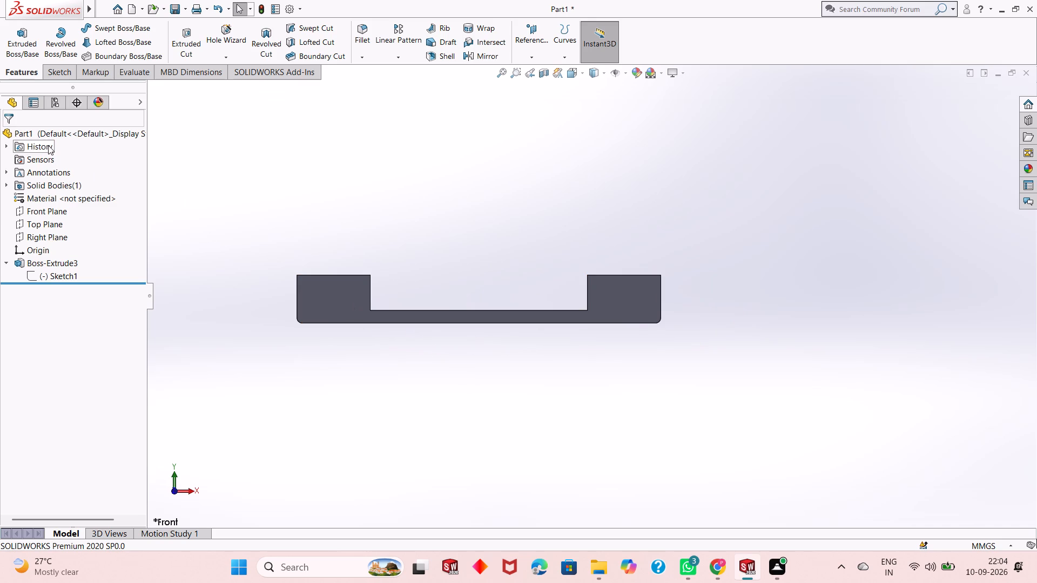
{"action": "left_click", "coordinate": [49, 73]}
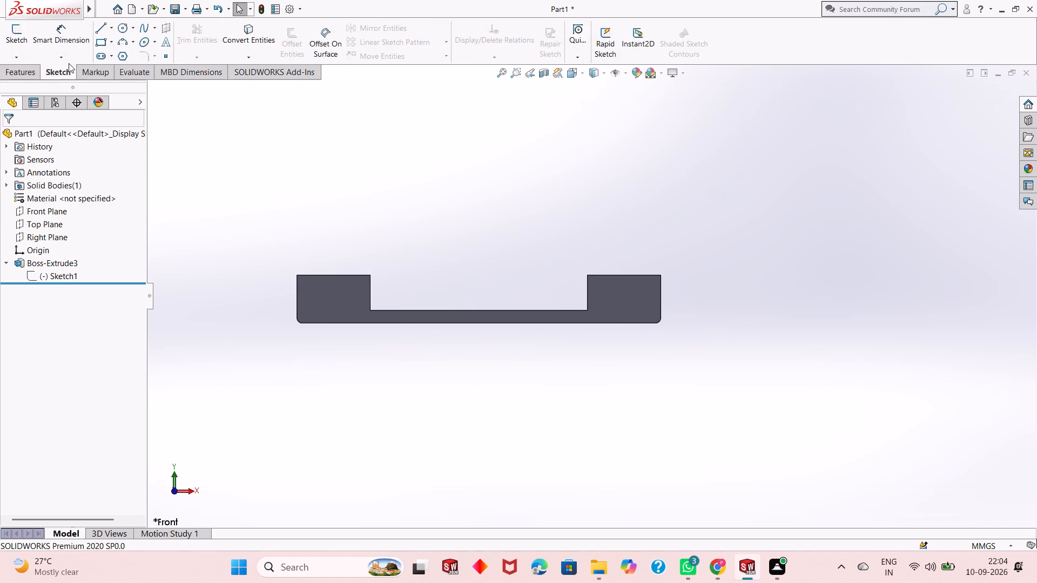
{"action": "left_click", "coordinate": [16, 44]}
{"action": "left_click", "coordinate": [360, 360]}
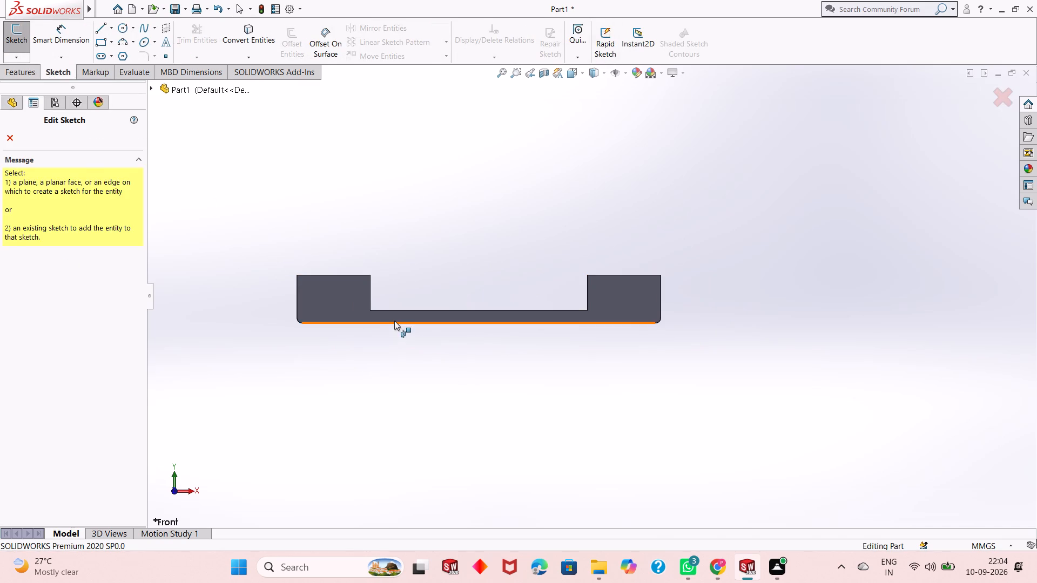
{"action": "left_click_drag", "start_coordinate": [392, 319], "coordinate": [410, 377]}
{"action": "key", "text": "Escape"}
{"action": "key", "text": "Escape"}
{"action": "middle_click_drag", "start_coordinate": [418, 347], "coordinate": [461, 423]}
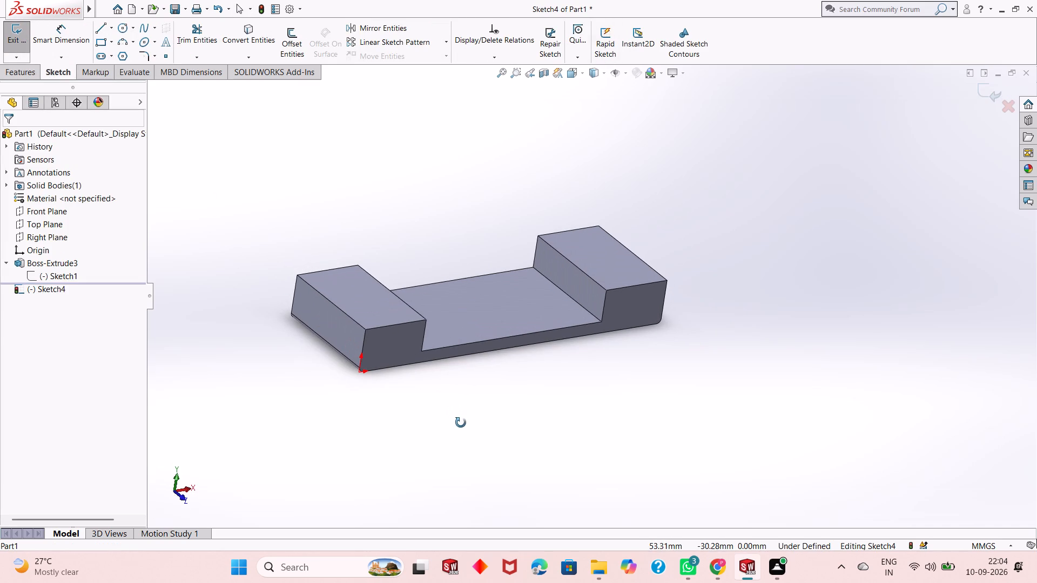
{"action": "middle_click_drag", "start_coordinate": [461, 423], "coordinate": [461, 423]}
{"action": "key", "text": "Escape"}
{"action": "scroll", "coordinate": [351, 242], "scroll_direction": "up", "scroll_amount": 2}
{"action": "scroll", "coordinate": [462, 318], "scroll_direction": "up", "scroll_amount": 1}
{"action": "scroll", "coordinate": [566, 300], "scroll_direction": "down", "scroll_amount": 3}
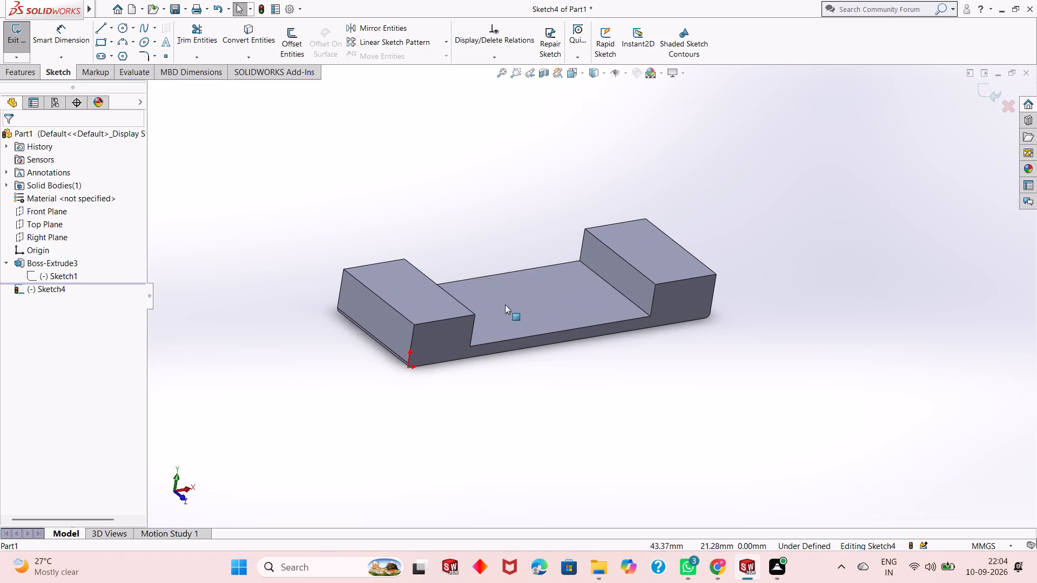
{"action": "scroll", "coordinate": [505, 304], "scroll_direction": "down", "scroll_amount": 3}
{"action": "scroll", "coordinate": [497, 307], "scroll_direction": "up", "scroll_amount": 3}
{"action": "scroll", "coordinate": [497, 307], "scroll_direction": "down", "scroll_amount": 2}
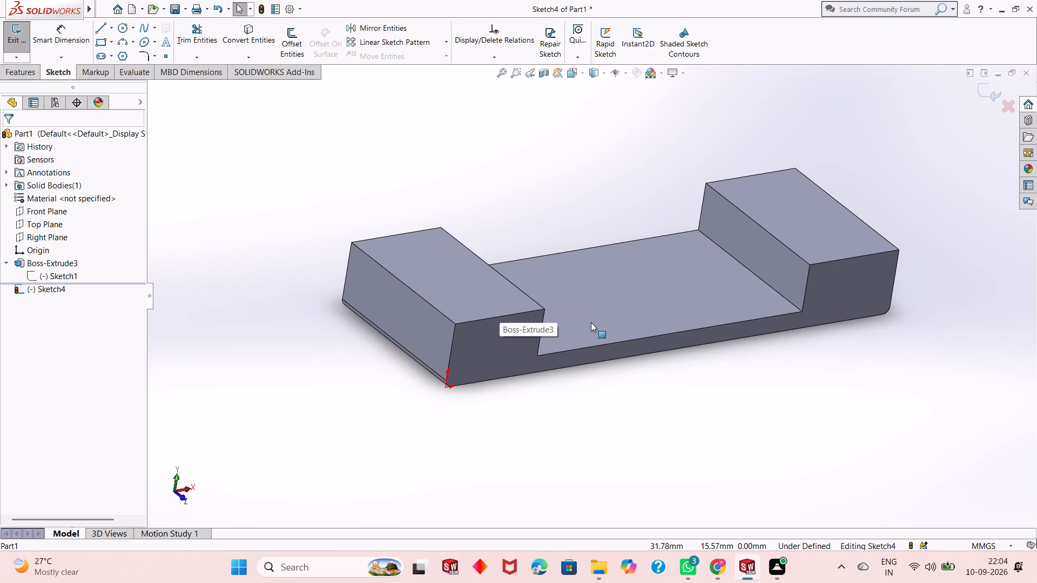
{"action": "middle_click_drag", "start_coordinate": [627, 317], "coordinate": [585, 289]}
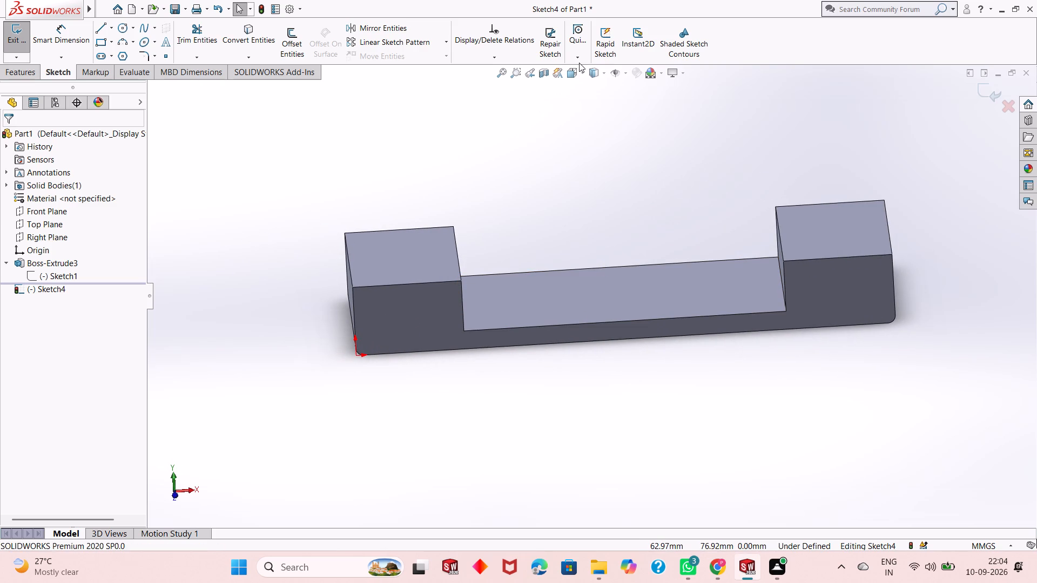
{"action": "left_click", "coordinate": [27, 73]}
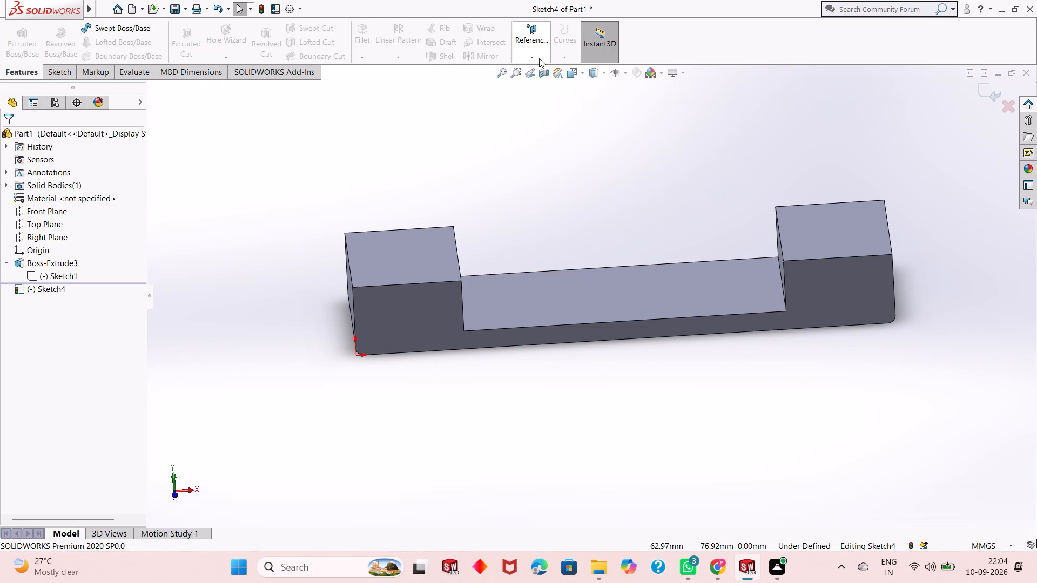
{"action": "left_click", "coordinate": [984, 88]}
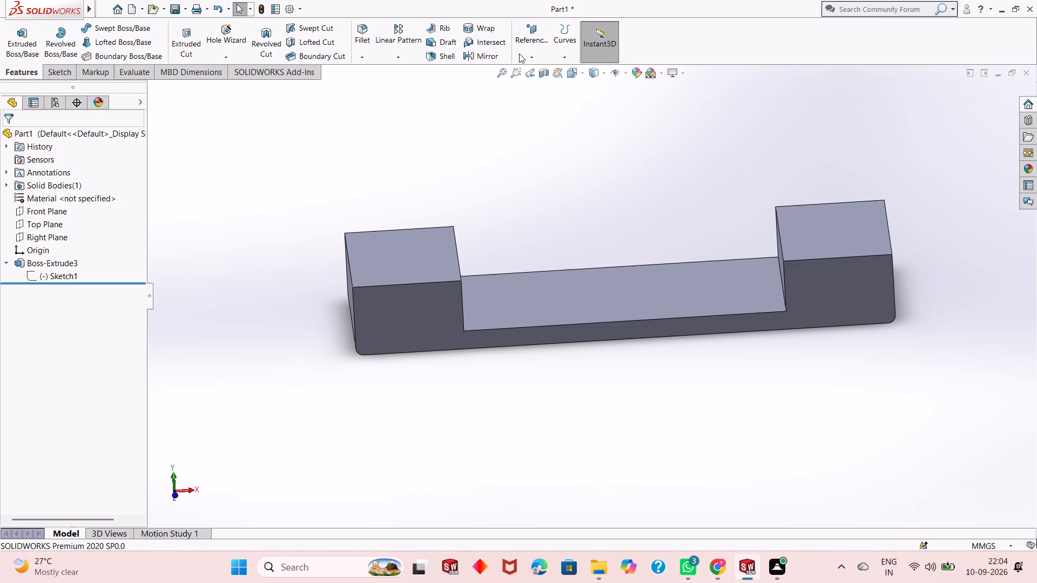
Create a reference plane offset 12 mm from the Front Plane, flipped to pass through the U-shaped body.
{"action": "left_click", "coordinate": [525, 56]}
{"action": "left_click", "coordinate": [543, 72]}
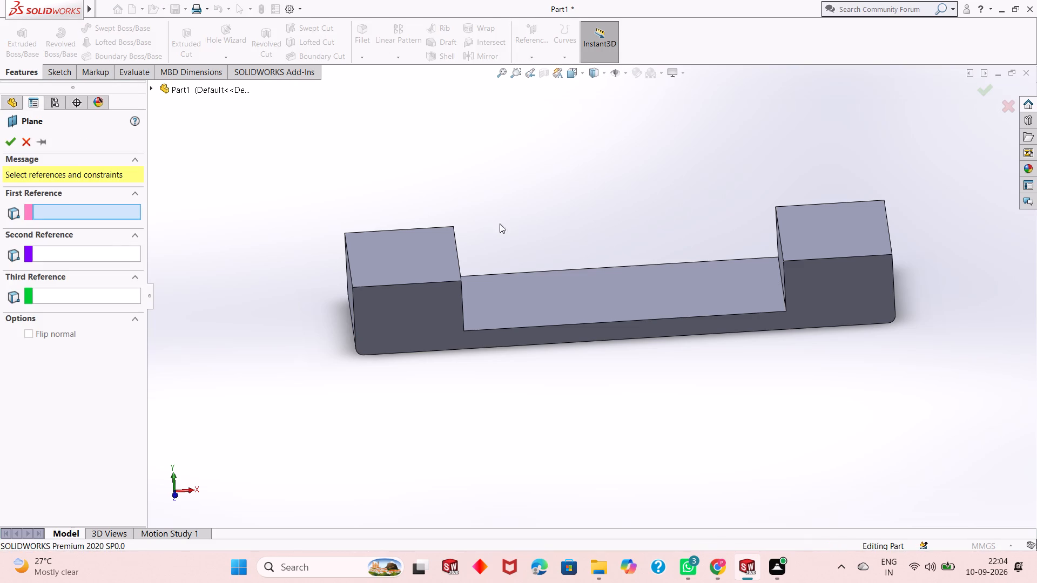
{"action": "left_click", "coordinate": [180, 93]}
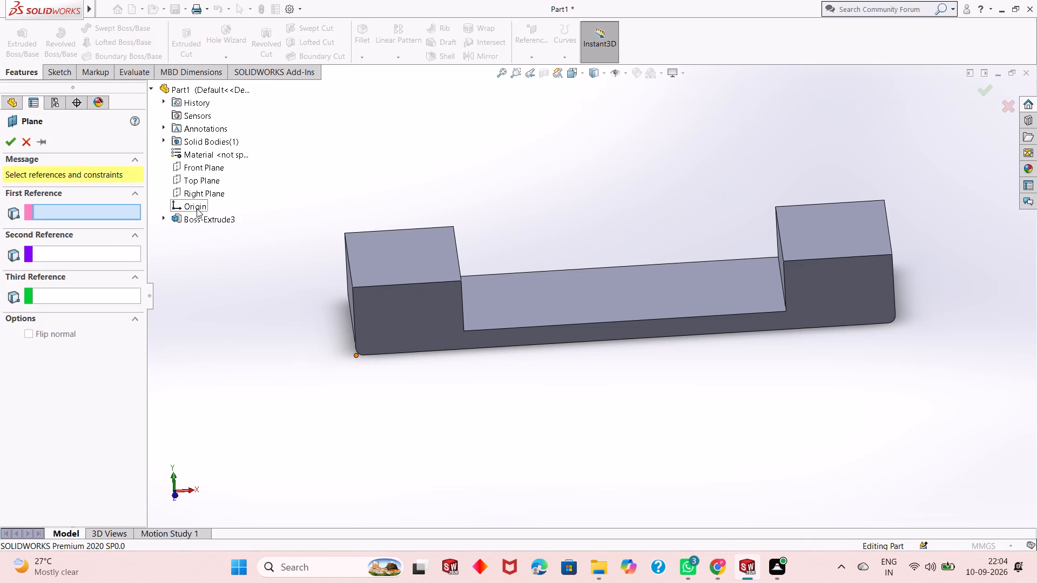
{"action": "left_click", "coordinate": [216, 168]}
{"action": "middle_click_drag", "start_coordinate": [653, 345], "coordinate": [668, 315]}
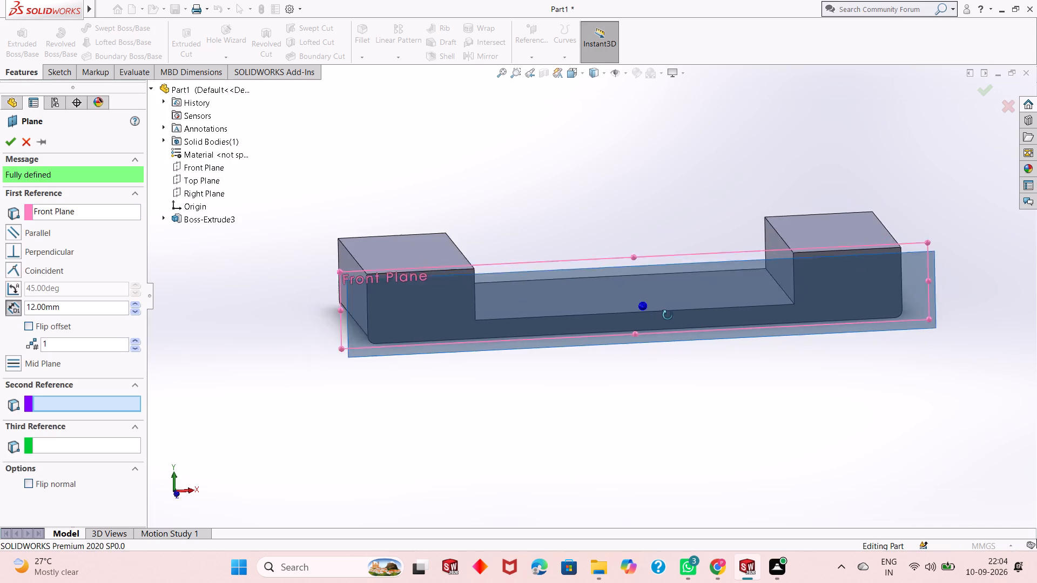
{"action": "middle_click_drag", "start_coordinate": [668, 315], "coordinate": [714, 360]}
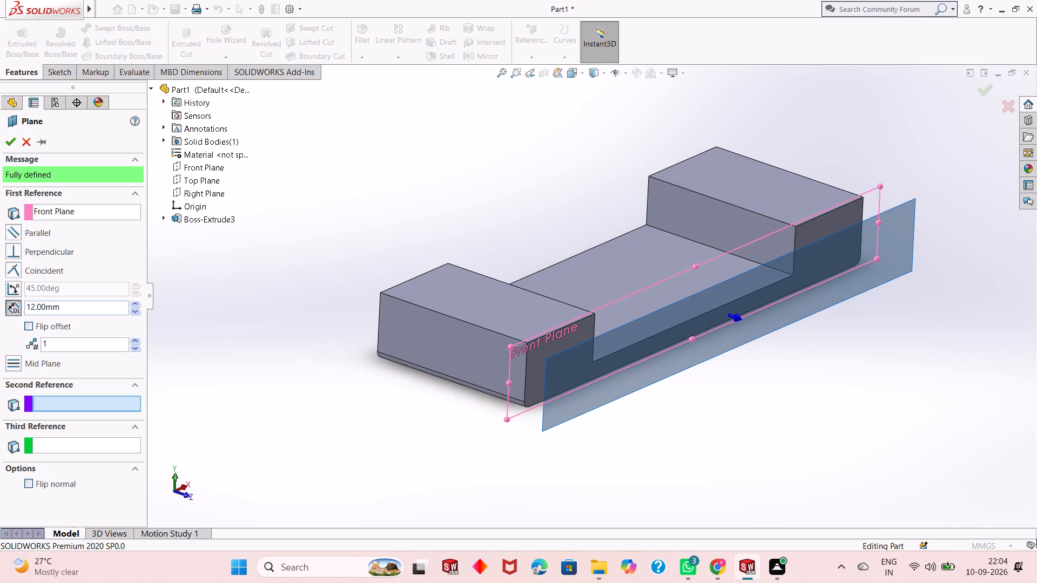
{"action": "left_click", "coordinate": [58, 329]}
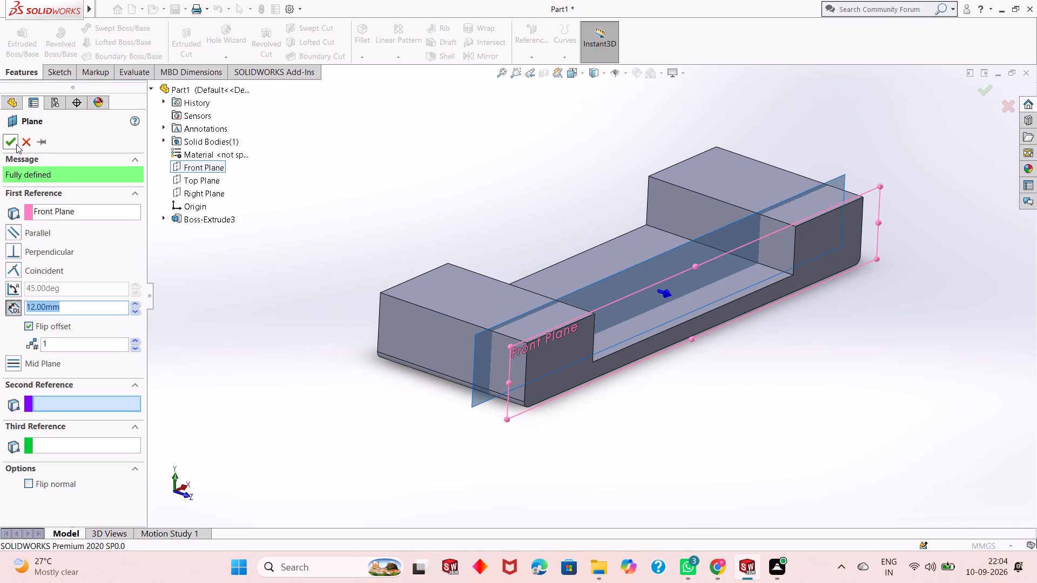
{"action": "left_click", "coordinate": [16, 145]}
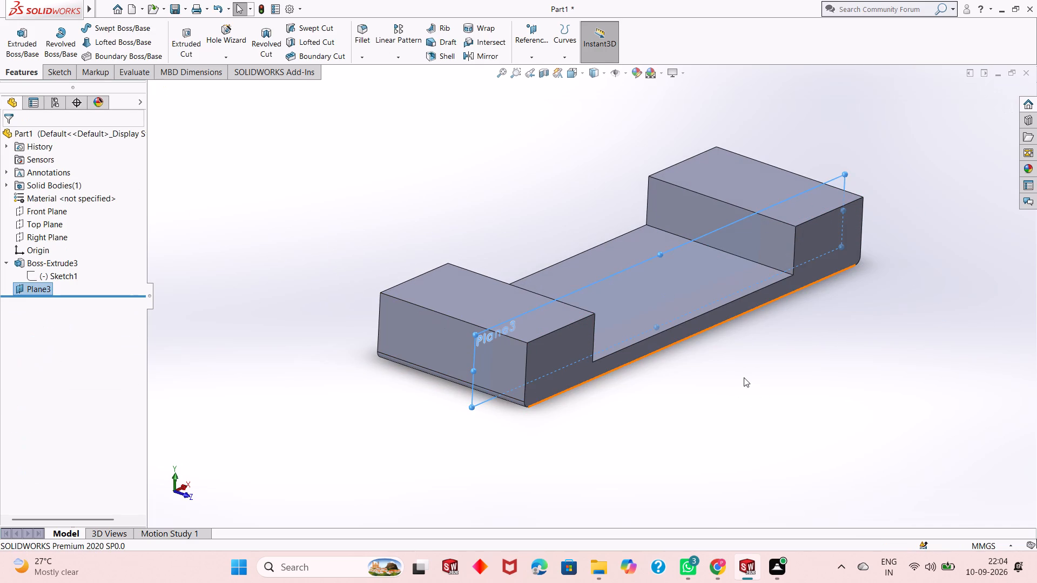
On the new offset plane, sketch a 5 mm line up from the left block's top outer corner and a 68 mm horizontal line inward.
{"action": "middle_click_drag", "start_coordinate": [744, 377], "coordinate": [740, 345]}
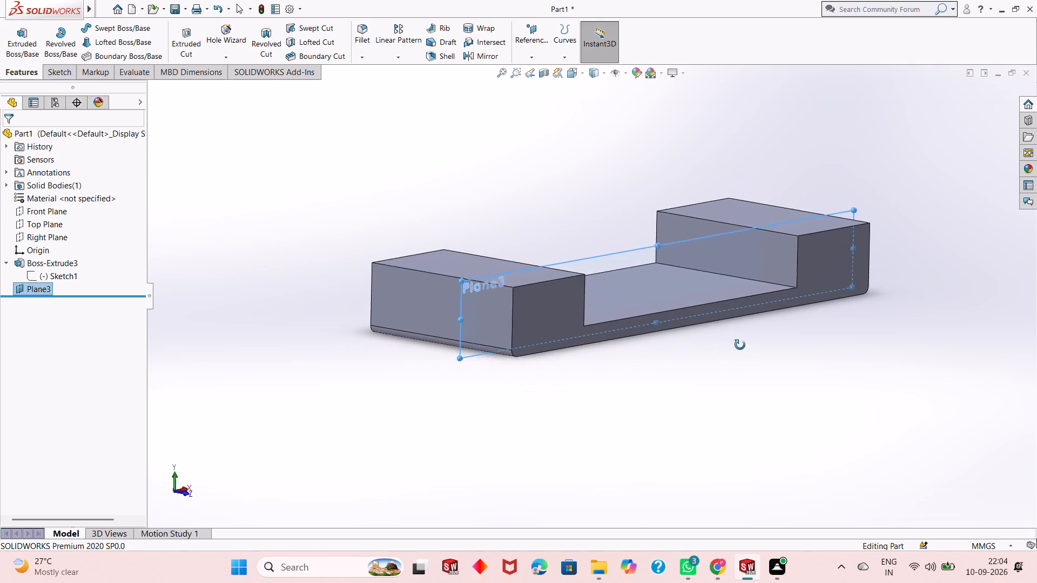
{"action": "middle_click_drag", "start_coordinate": [740, 345], "coordinate": [668, 345]}
{"action": "left_click", "coordinate": [632, 252]}
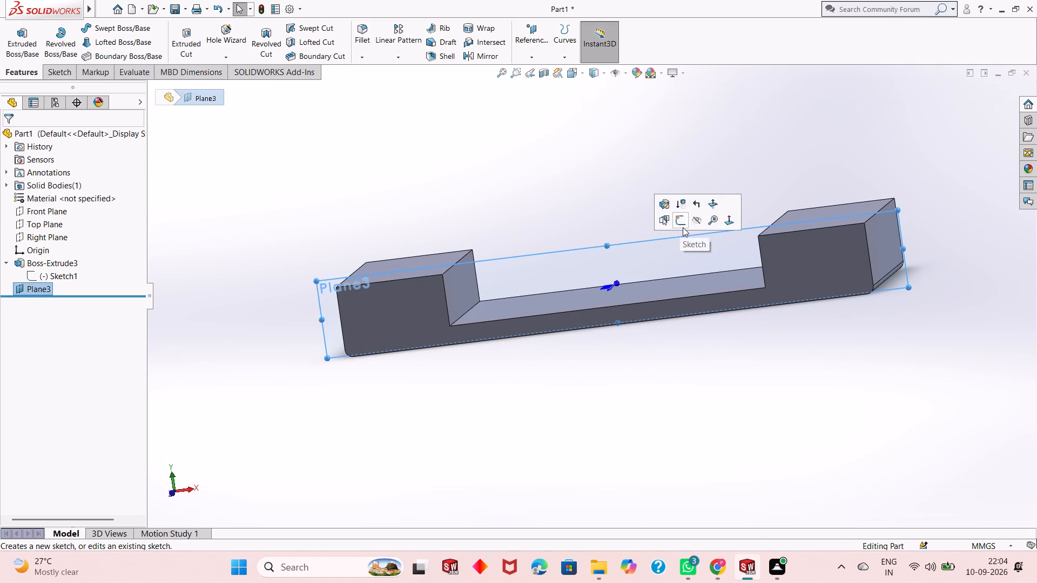
{"action": "left_click", "coordinate": [683, 227]}
{"action": "key", "text": "ctrl+8"}
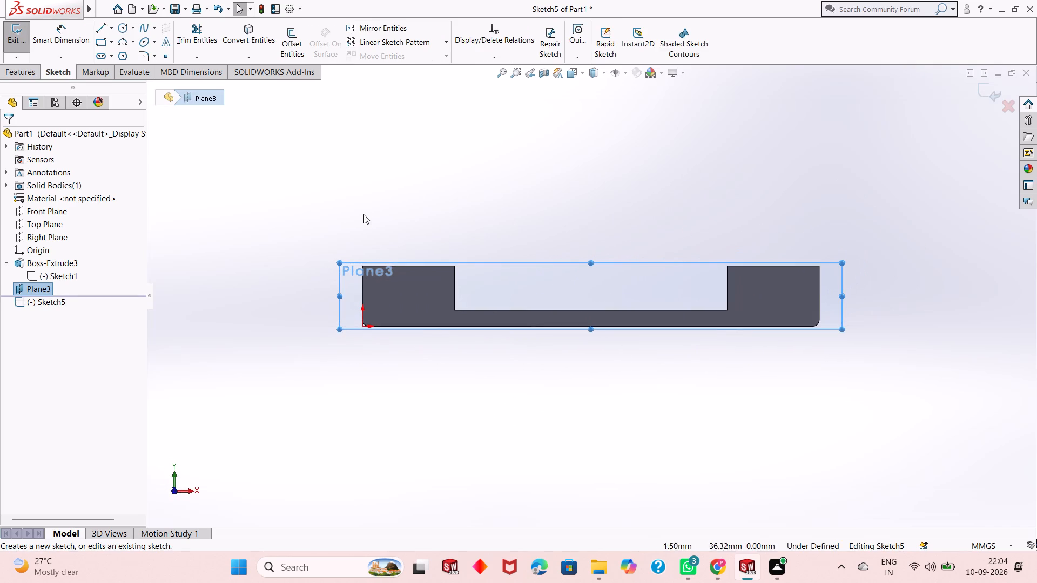
{"action": "scroll", "coordinate": [374, 278], "scroll_direction": "down", "scroll_amount": 2}
{"action": "scroll", "coordinate": [430, 247], "scroll_direction": "down", "scroll_amount": 2}
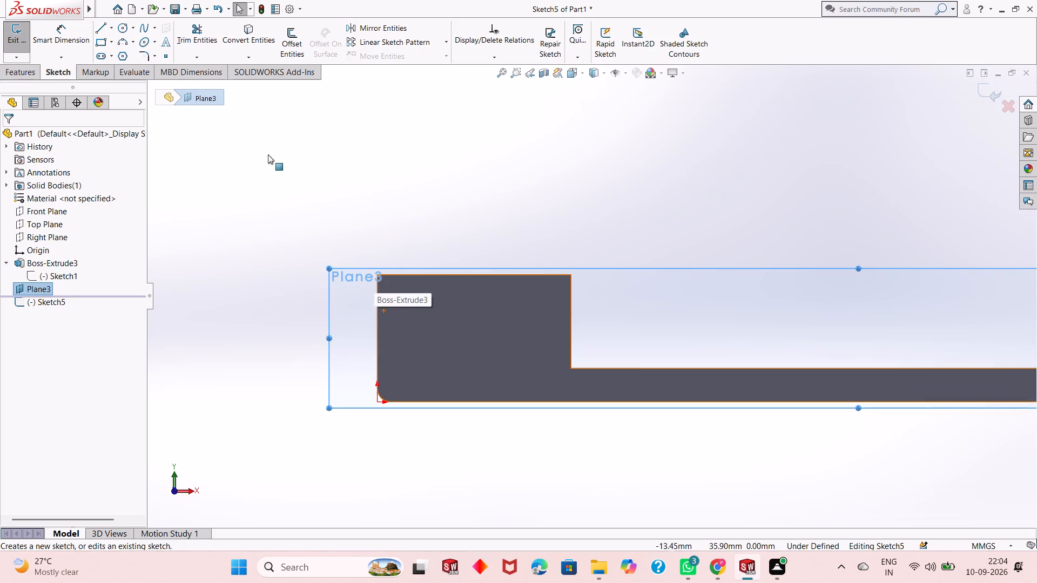
{"action": "left_click", "coordinate": [93, 22]}
{"action": "left_click", "coordinate": [100, 33]}
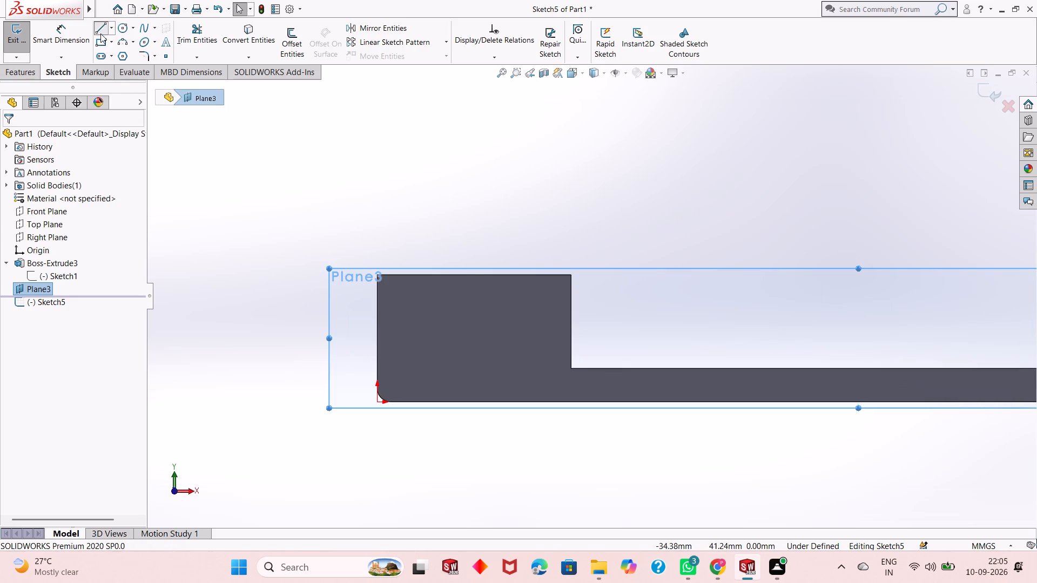
{"action": "left_click", "coordinate": [377, 274]}
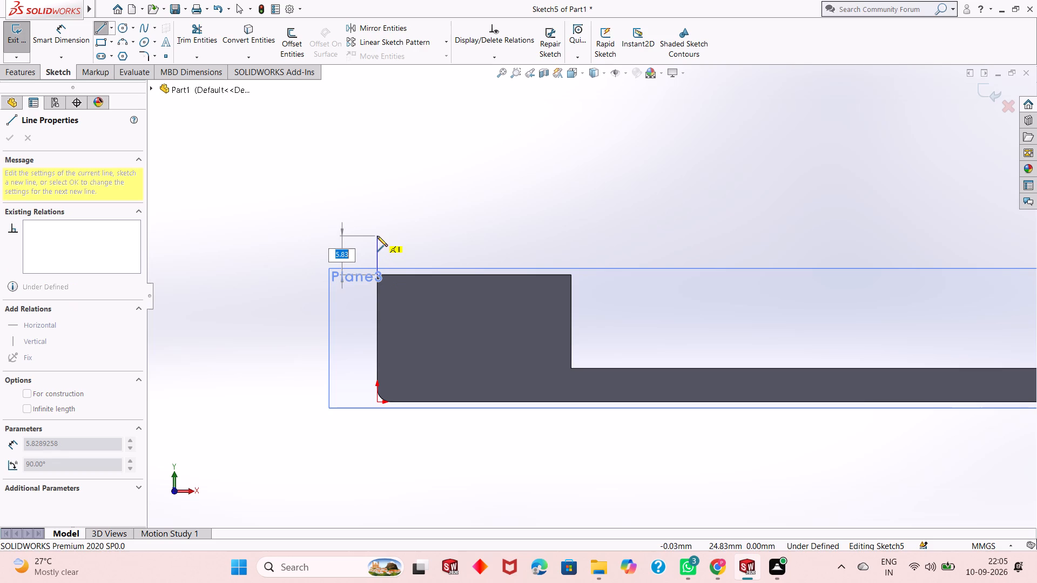
{"action": "key", "text": "5"}
{"action": "key", "text": "Return"}
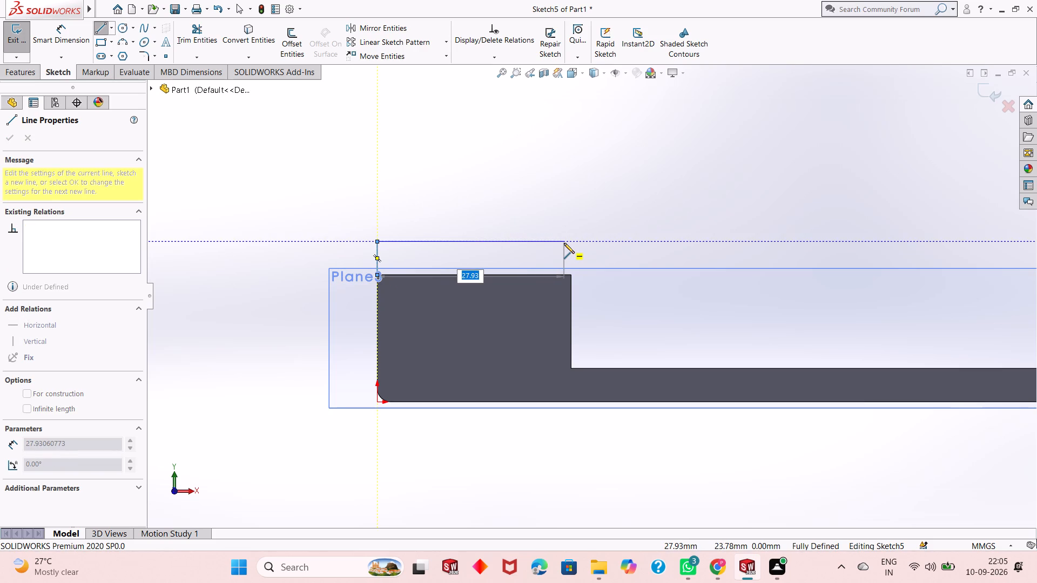
{"action": "type", "text": "68"}
{"action": "key", "text": "Return"}
Continue the profile with a 39 mm line up, a 68 mm line back to the left and a 5 mm line up.
{"action": "scroll", "coordinate": [564, 243], "scroll_direction": "up", "scroll_amount": 2}
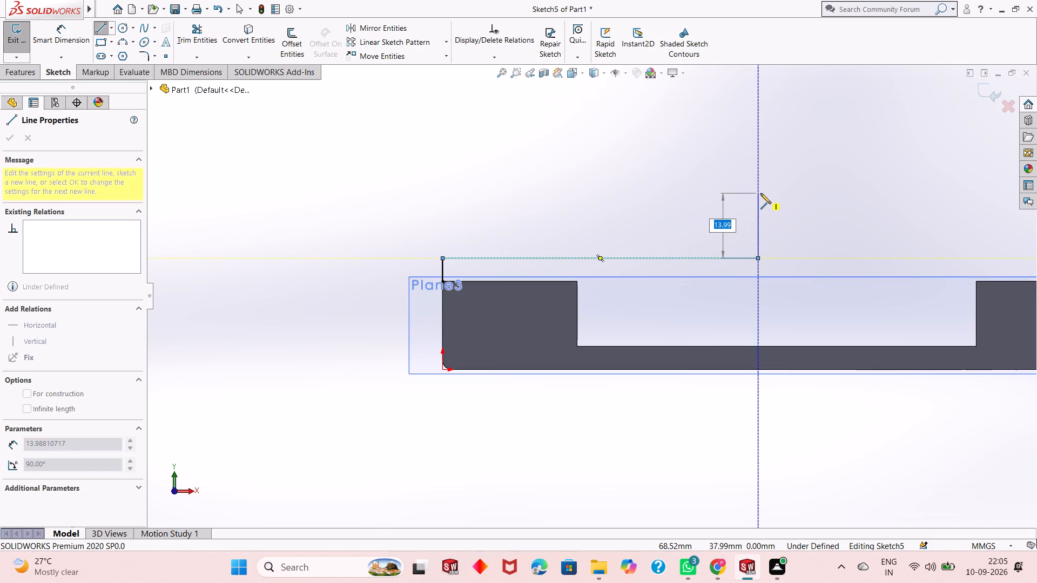
{"action": "type", "text": "39"}
{"action": "key", "text": "Return"}
{"action": "scroll", "coordinate": [654, 252], "scroll_direction": "up", "scroll_amount": 4}
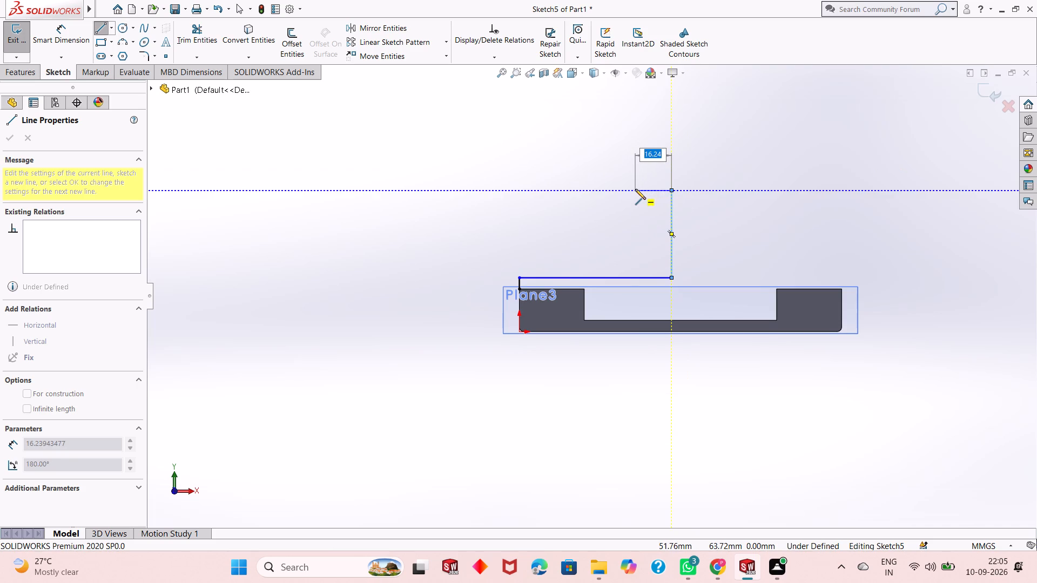
{"action": "type", "text": "68"}
{"action": "key", "text": "Return"}
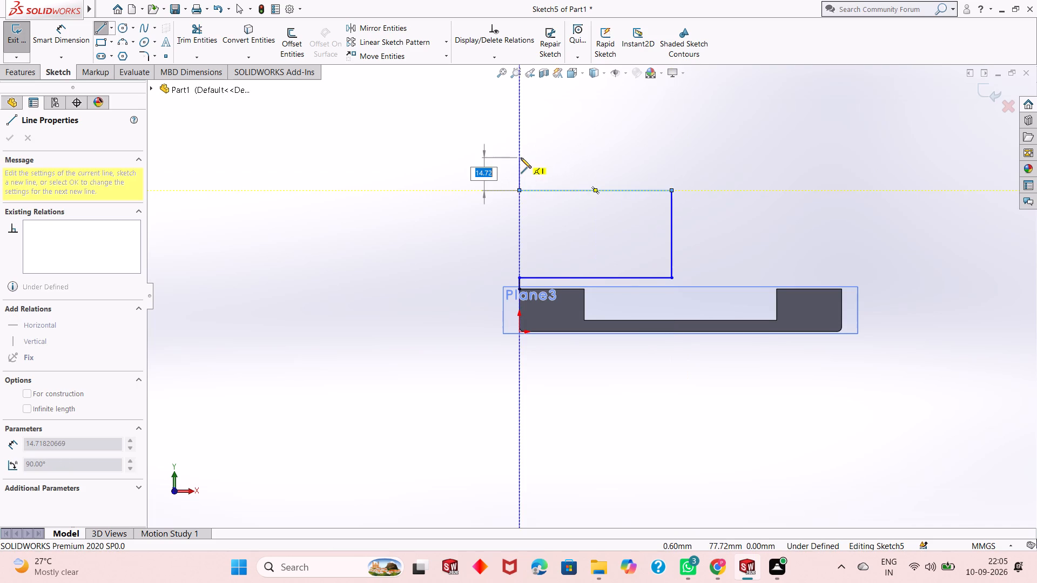
{"action": "key", "text": "5"}
{"action": "key", "text": "Return"}
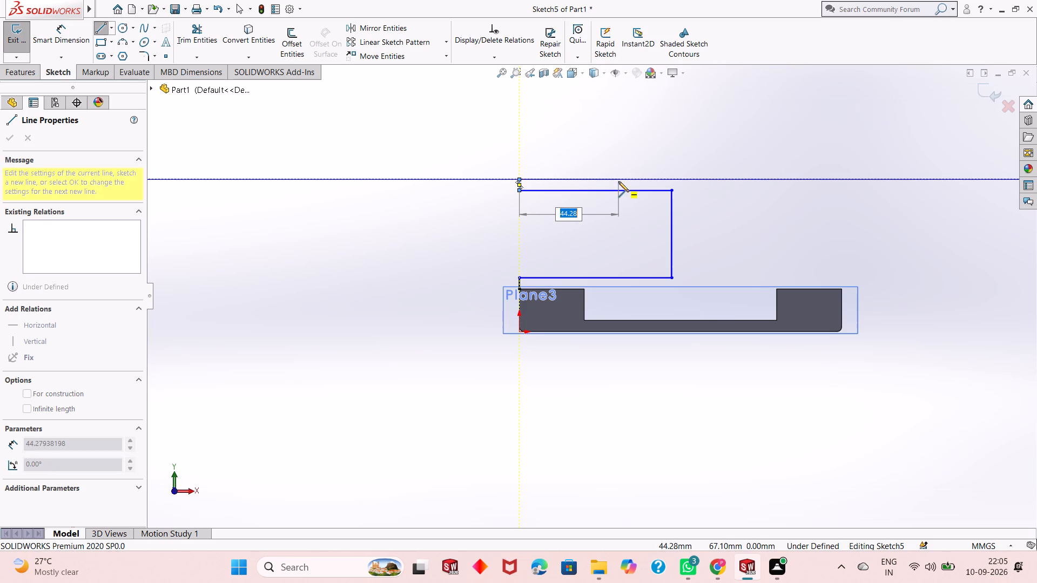
Add the raised top step: 27 mm to the right, 14 mm up, 86 mm across and 14 mm down.
{"action": "type", "text": "27"}
{"action": "key", "text": "Return"}
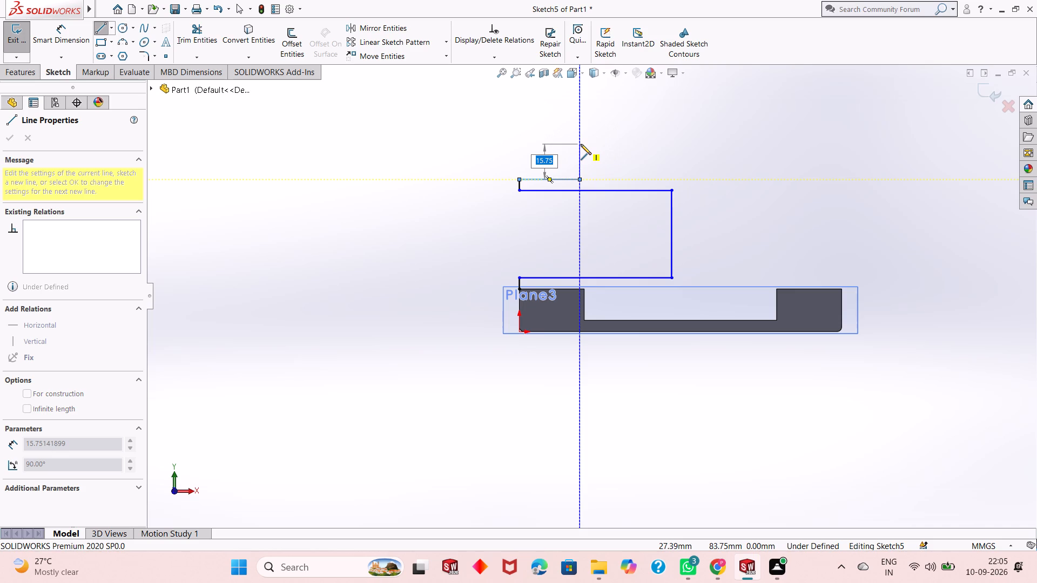
{"action": "type", "text": "14"}
{"action": "key", "text": "Return"}
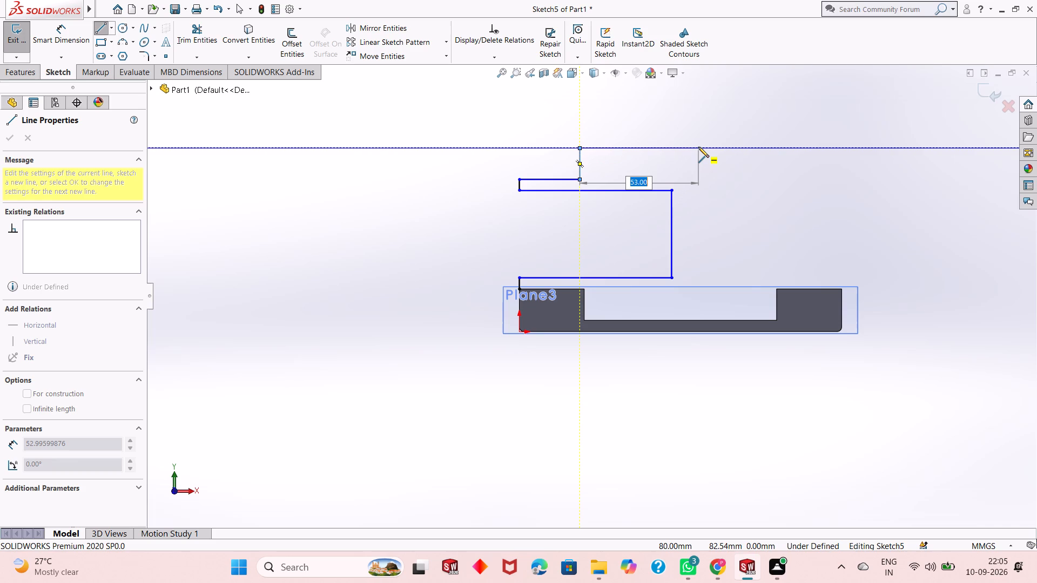
{"action": "type", "text": "86"}
{"action": "key", "text": "Return"}
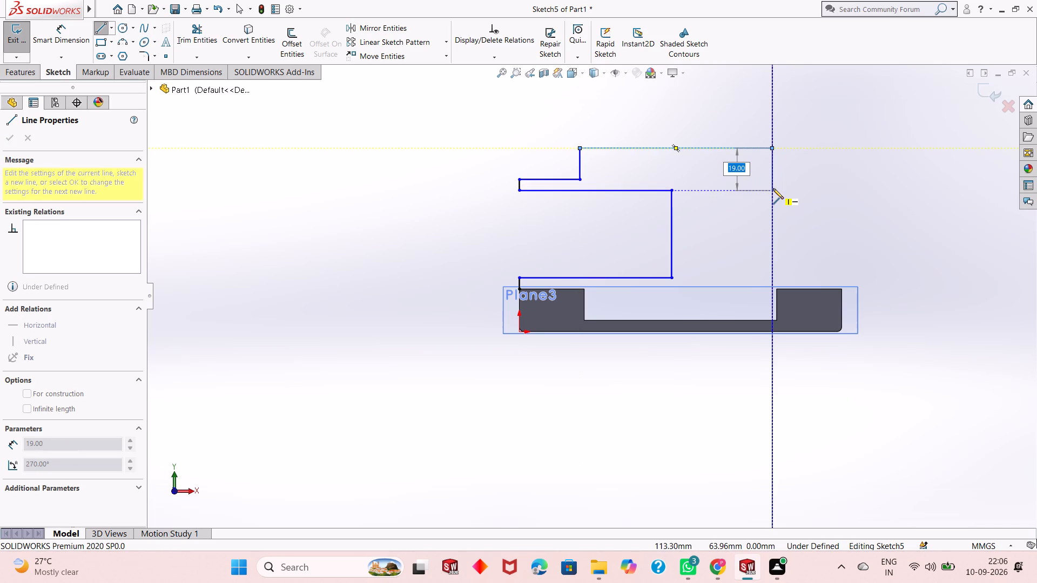
{"action": "type", "text": "14"}
{"action": "key", "text": "Return"}
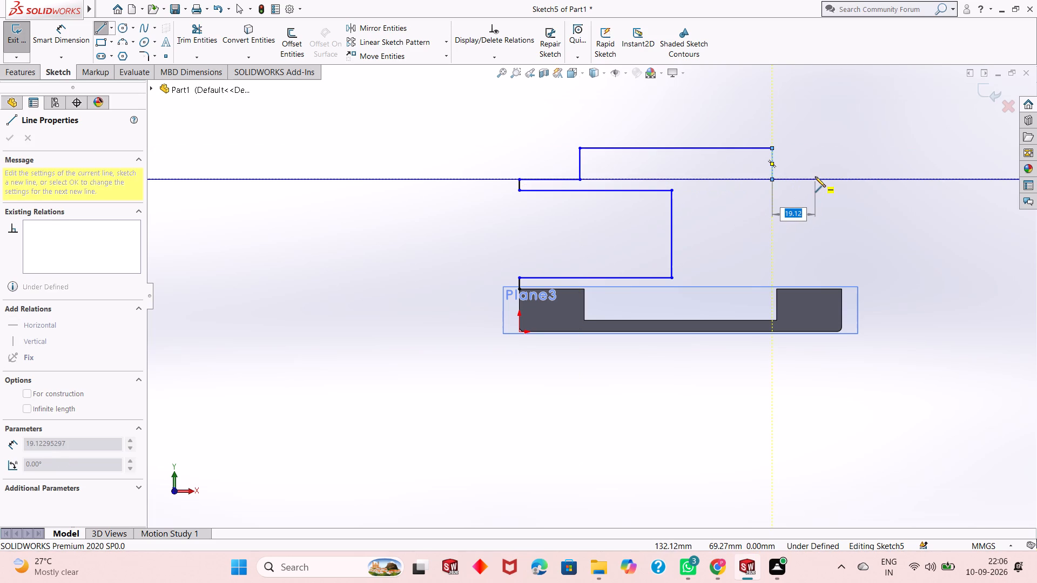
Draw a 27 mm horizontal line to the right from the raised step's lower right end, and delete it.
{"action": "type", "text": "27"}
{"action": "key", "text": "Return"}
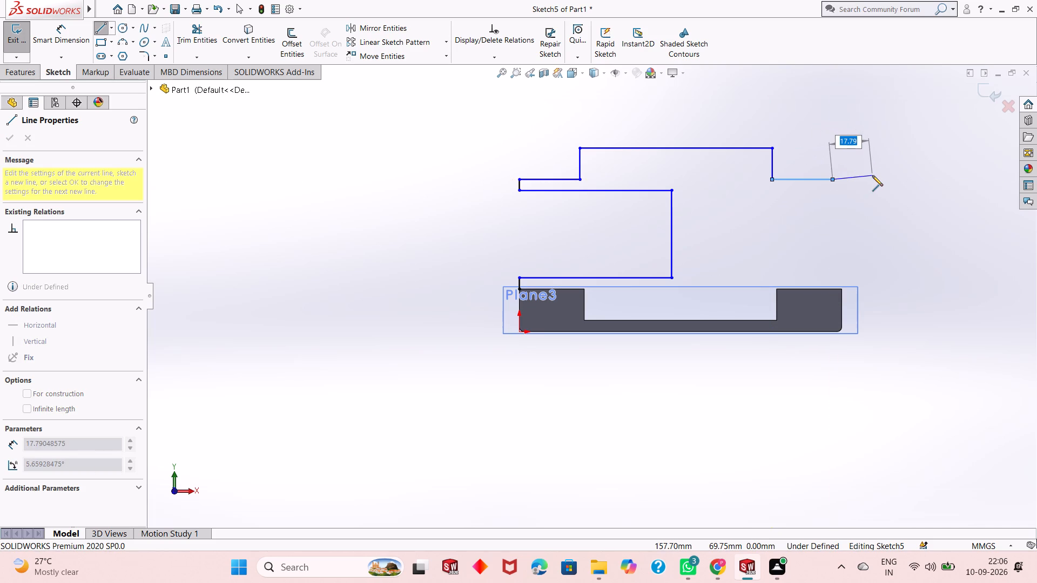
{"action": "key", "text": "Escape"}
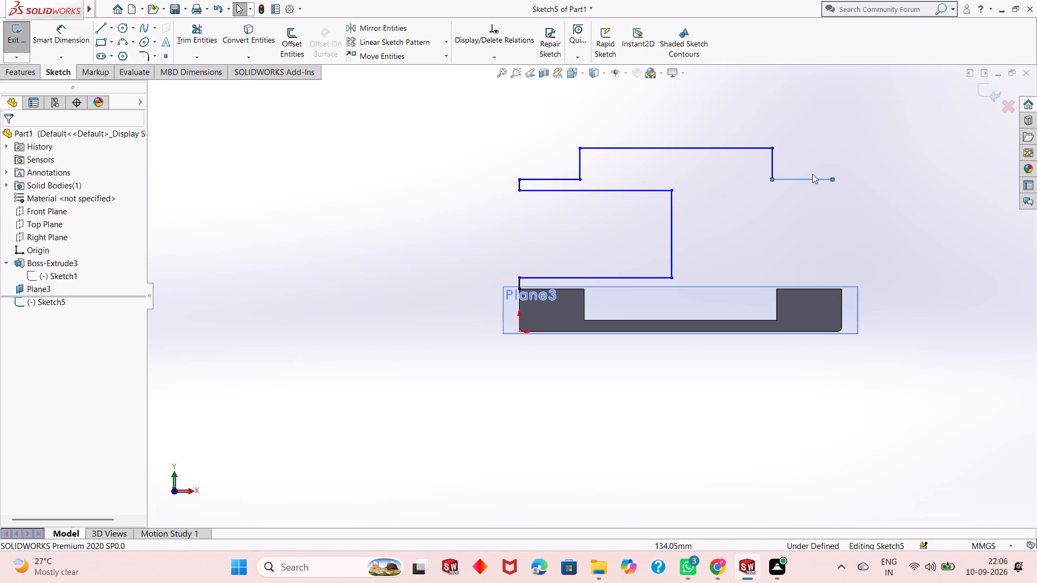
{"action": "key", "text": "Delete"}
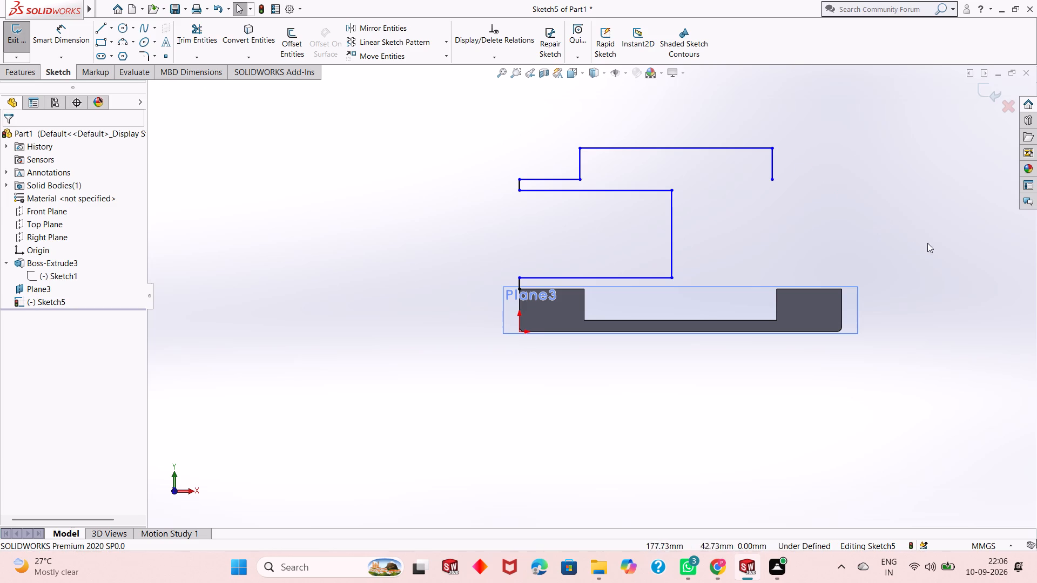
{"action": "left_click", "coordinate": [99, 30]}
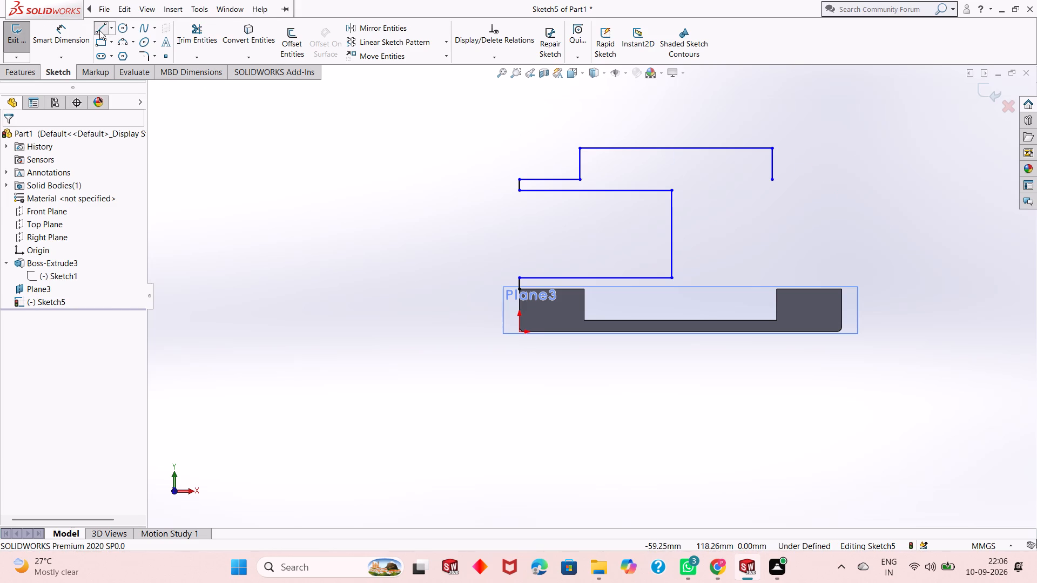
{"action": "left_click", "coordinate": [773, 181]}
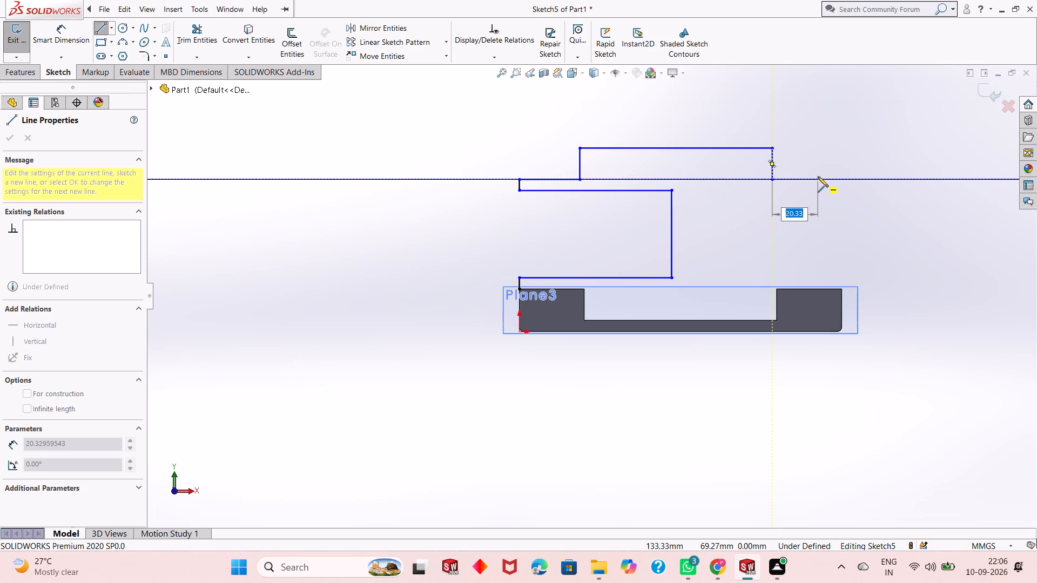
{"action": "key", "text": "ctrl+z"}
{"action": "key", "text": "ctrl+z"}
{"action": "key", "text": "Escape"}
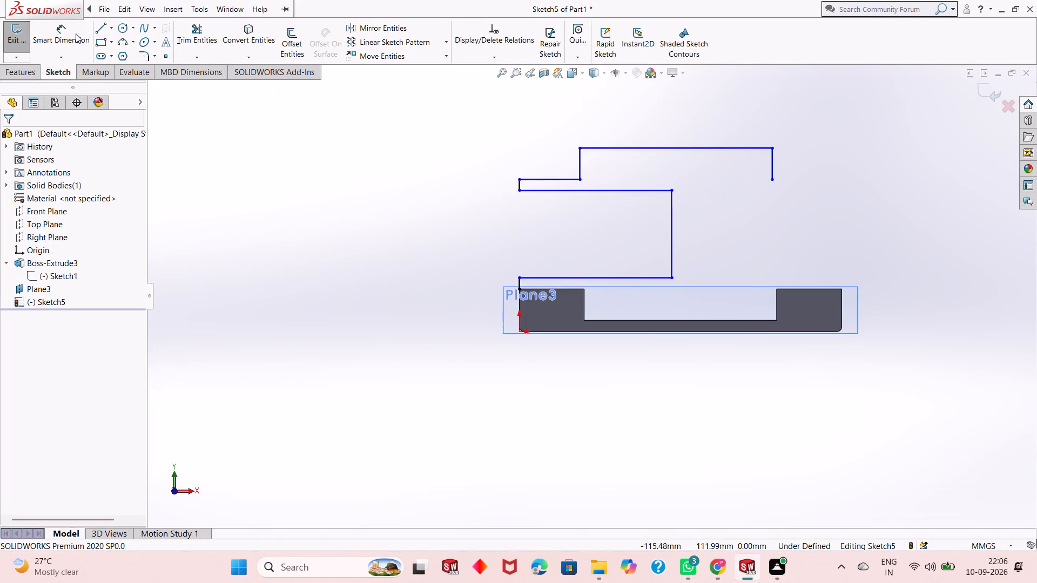
Draw a horizontal line from the raised step out to align with the base's right edge, and a vertical line down to its top corner.
{"action": "left_click", "coordinate": [107, 33]}
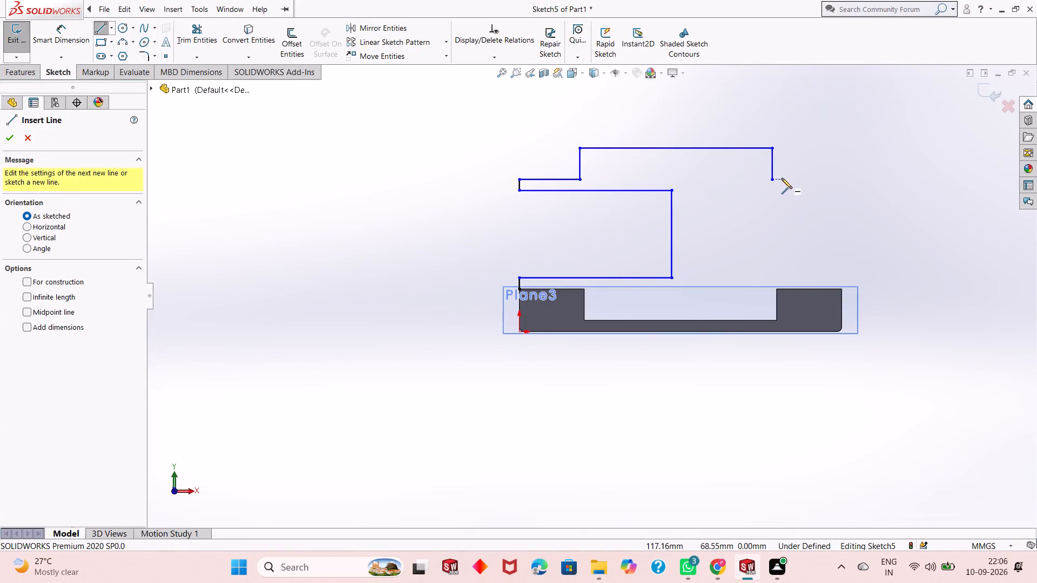
{"action": "left_click", "coordinate": [771, 182]}
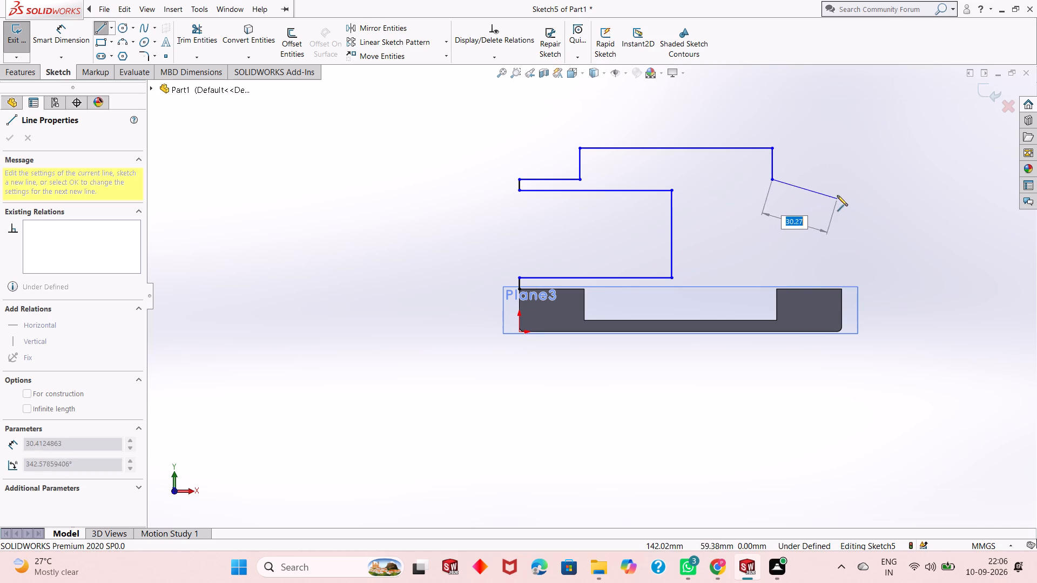
{"action": "left_click", "coordinate": [841, 177]}
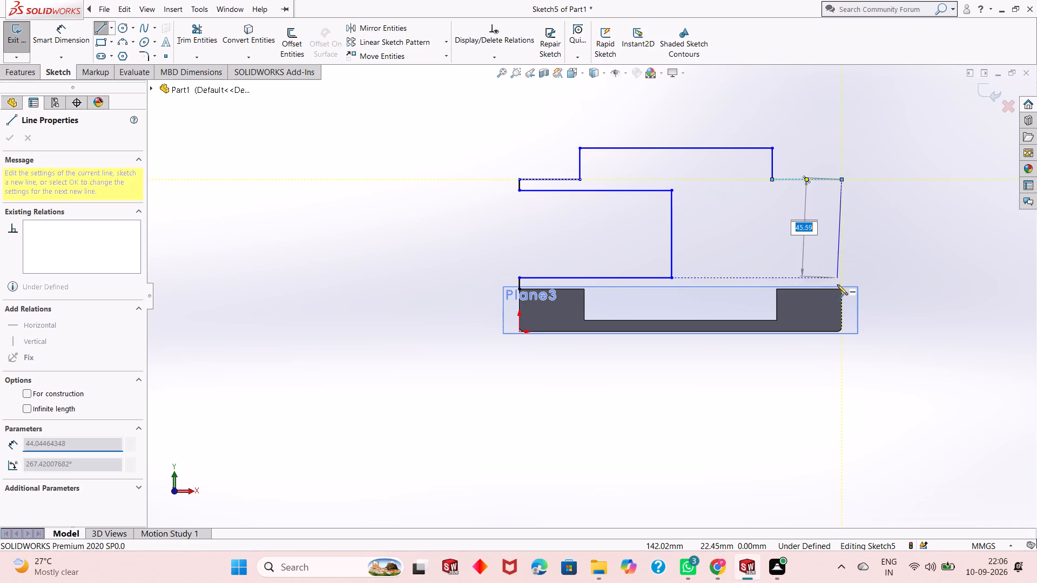
{"action": "left_click", "coordinate": [842, 288]}
{"action": "key", "text": "Escape"}
{"action": "key", "text": "Escape"}
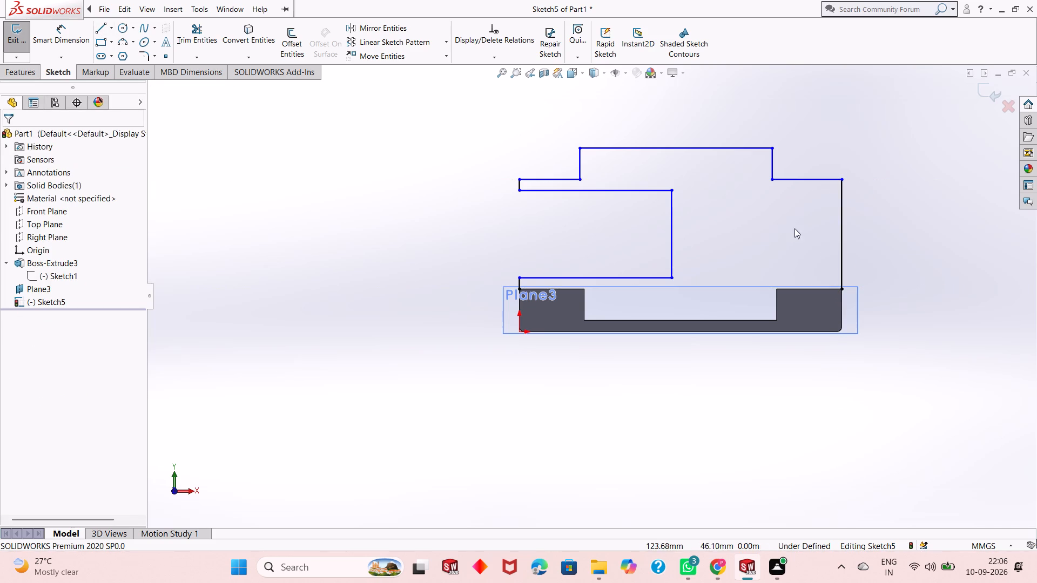
{"action": "key", "text": "Escape"}
{"action": "key", "text": "Escape"}
Examine where the right vertical line meets the base block's top outer corner.
{"action": "scroll", "coordinate": [861, 302], "scroll_direction": "down", "scroll_amount": 4}
{"action": "scroll", "coordinate": [701, 275], "scroll_direction": "down", "scroll_amount": 11}
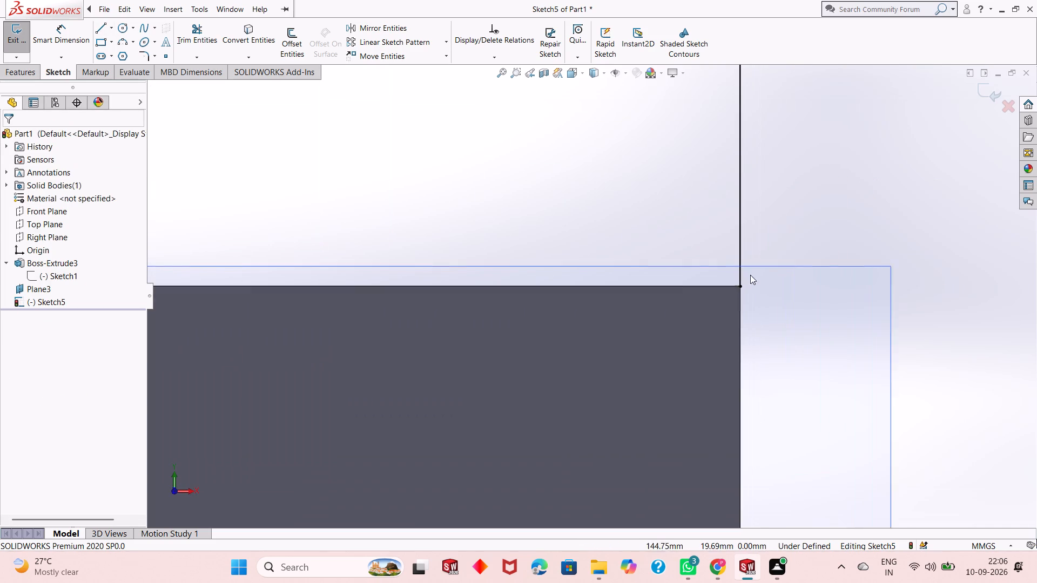
{"action": "scroll", "coordinate": [750, 275], "scroll_direction": "down", "scroll_amount": 5}
{"action": "scroll", "coordinate": [537, 318], "scroll_direction": "down", "scroll_amount": 4}
{"action": "scroll", "coordinate": [488, 281], "scroll_direction": "down", "scroll_amount": 7}
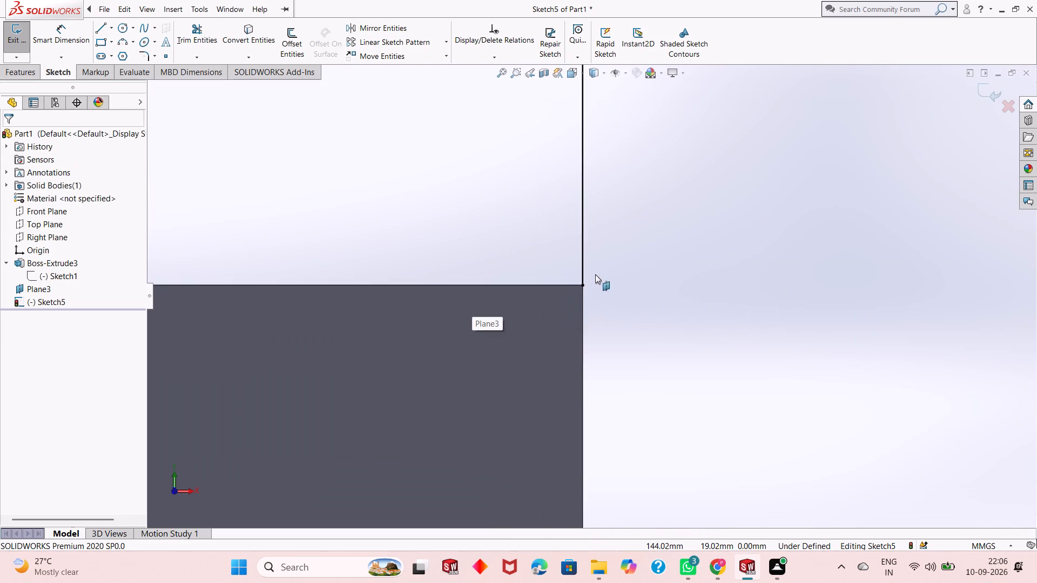
{"action": "scroll", "coordinate": [611, 274], "scroll_direction": "down", "scroll_amount": 4}
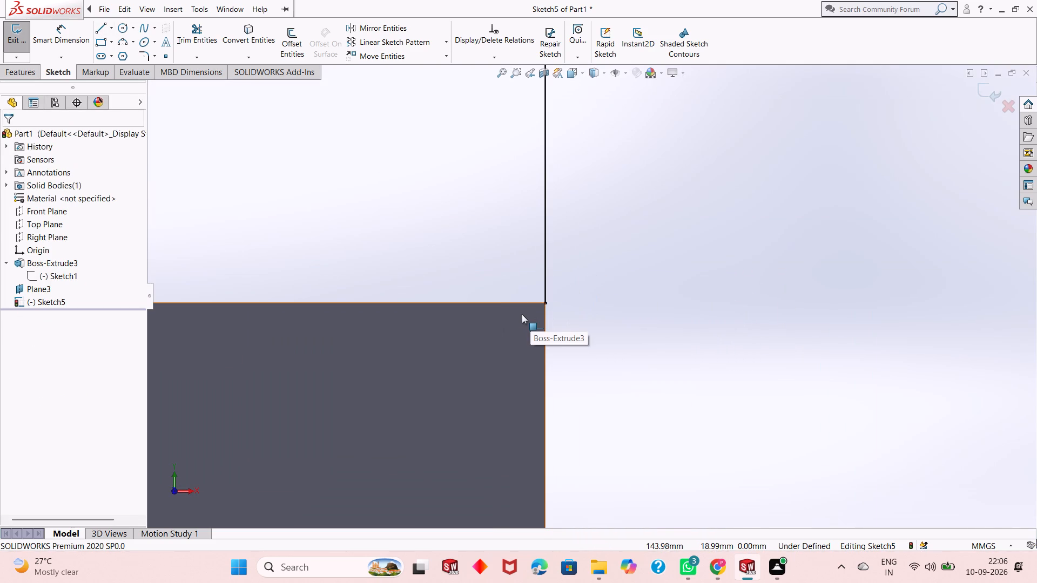
Close the profile with lines tracing the base's upper contour, from its top right corner through the recess to its top left corner.
{"action": "scroll", "coordinate": [546, 308], "scroll_direction": "up", "scroll_amount": 20}
{"action": "scroll", "coordinate": [546, 308], "scroll_direction": "up", "scroll_amount": 5}
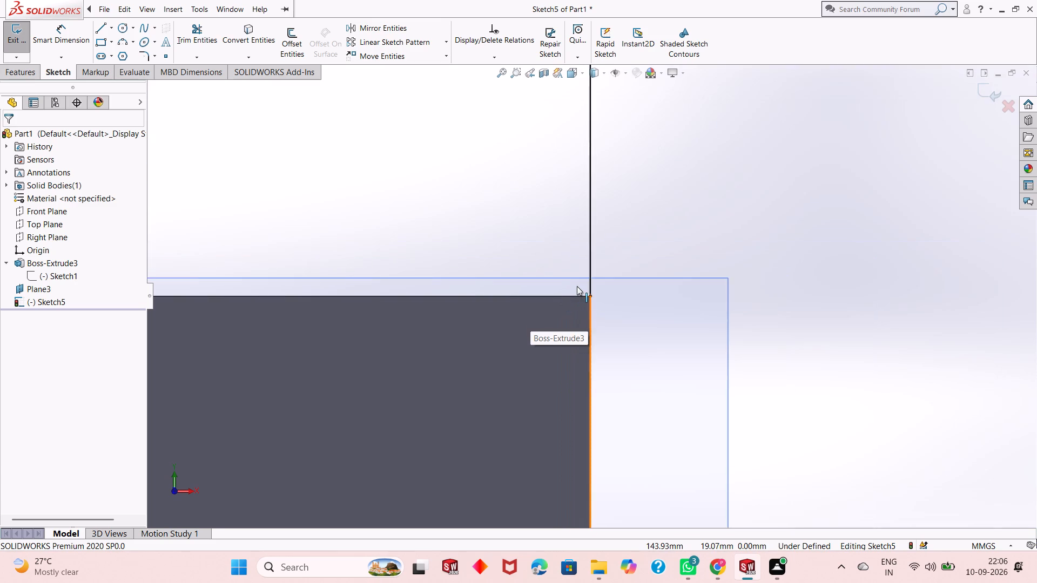
{"action": "scroll", "coordinate": [577, 286], "scroll_direction": "up", "scroll_amount": 12}
{"action": "scroll", "coordinate": [482, 281], "scroll_direction": "down", "scroll_amount": 1}
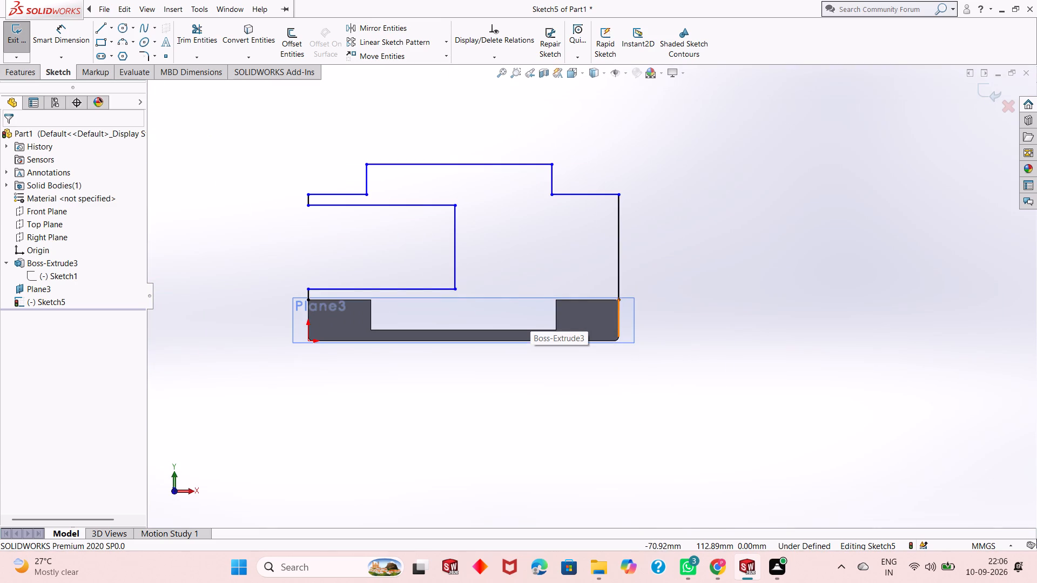
{"action": "left_click", "coordinate": [99, 25]}
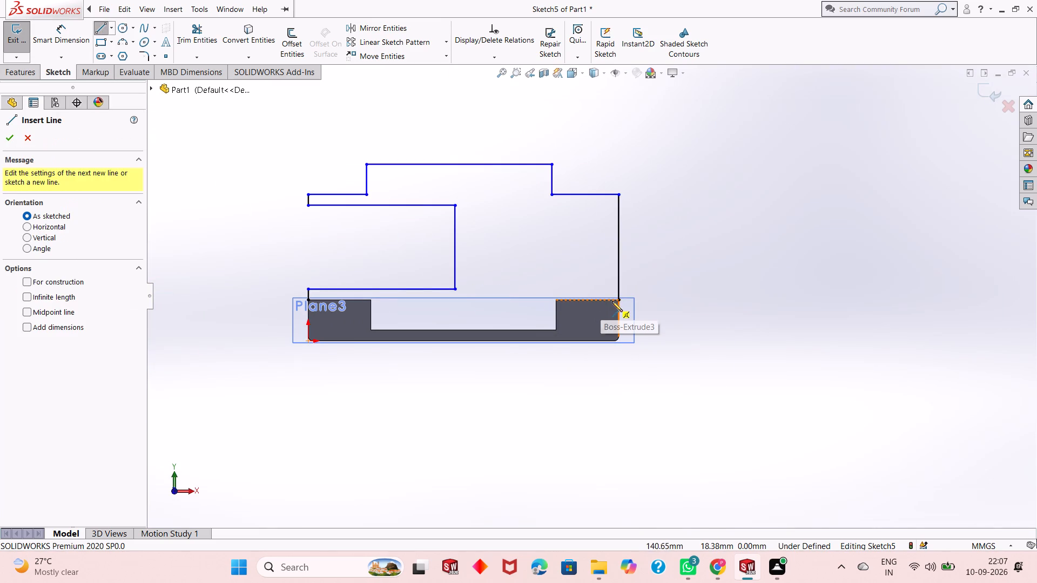
{"action": "left_click", "coordinate": [617, 301]}
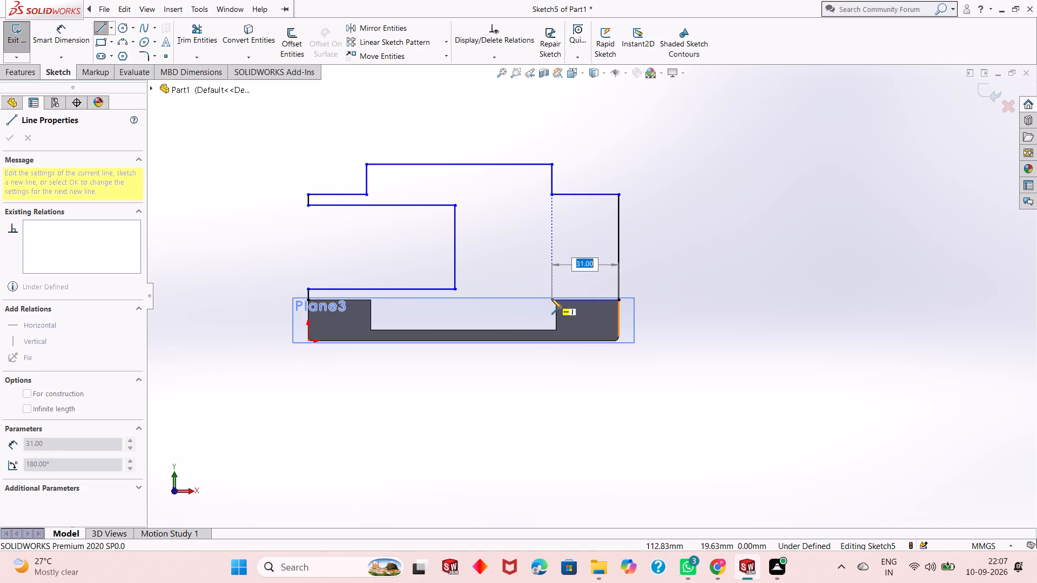
{"action": "left_click", "coordinate": [555, 299]}
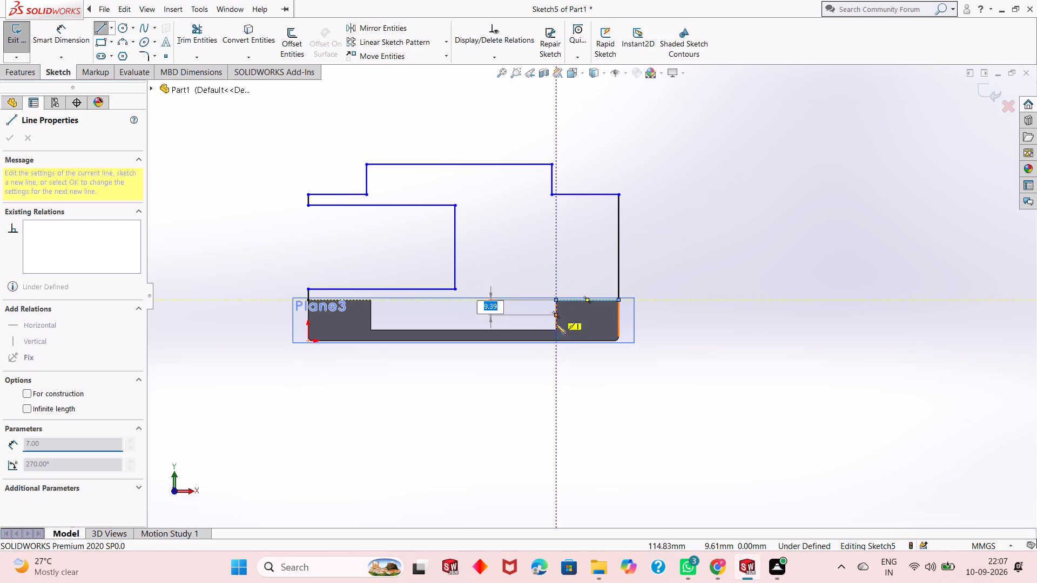
{"action": "left_click", "coordinate": [556, 331]}
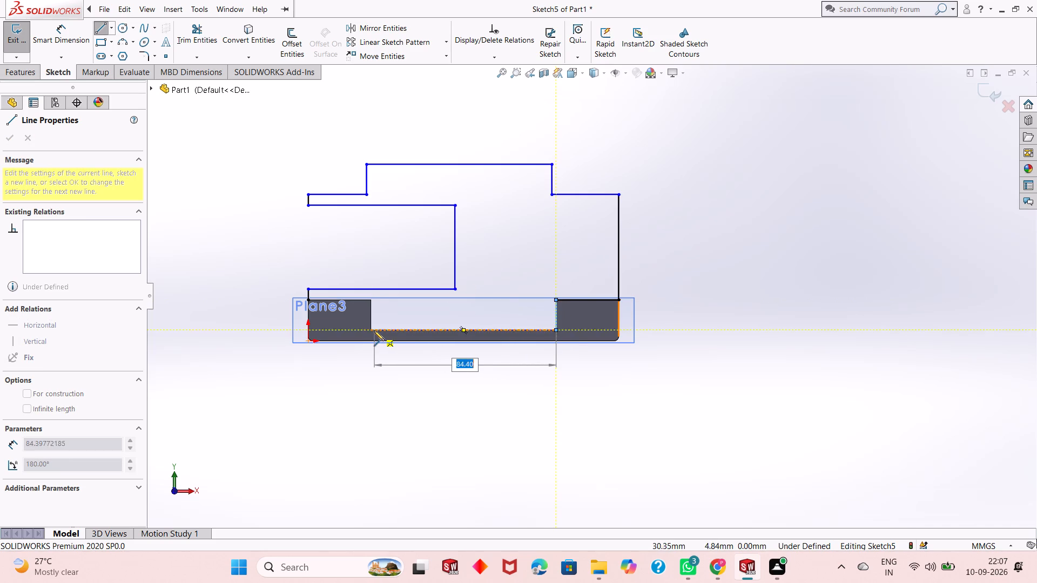
{"action": "left_click", "coordinate": [373, 331]}
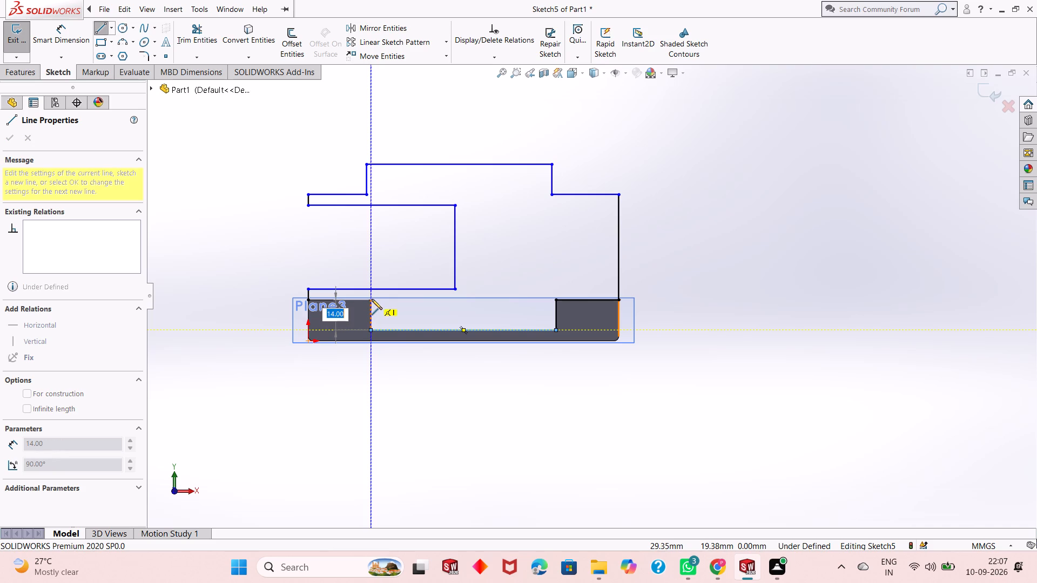
{"action": "scroll", "coordinate": [371, 299], "scroll_direction": "down", "scroll_amount": 4}
{"action": "left_click", "coordinate": [432, 301]}
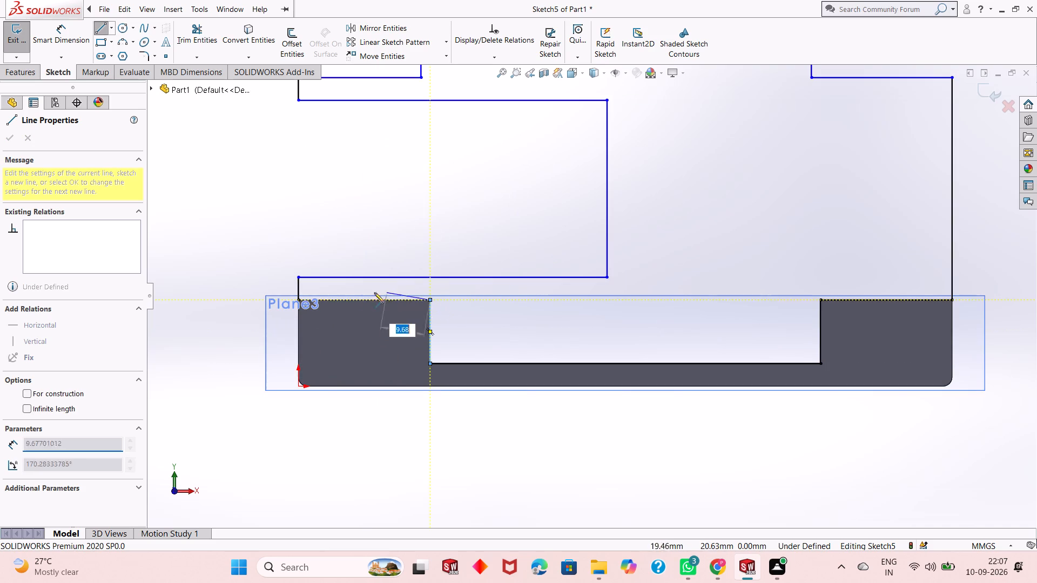
{"action": "left_click", "coordinate": [300, 300]}
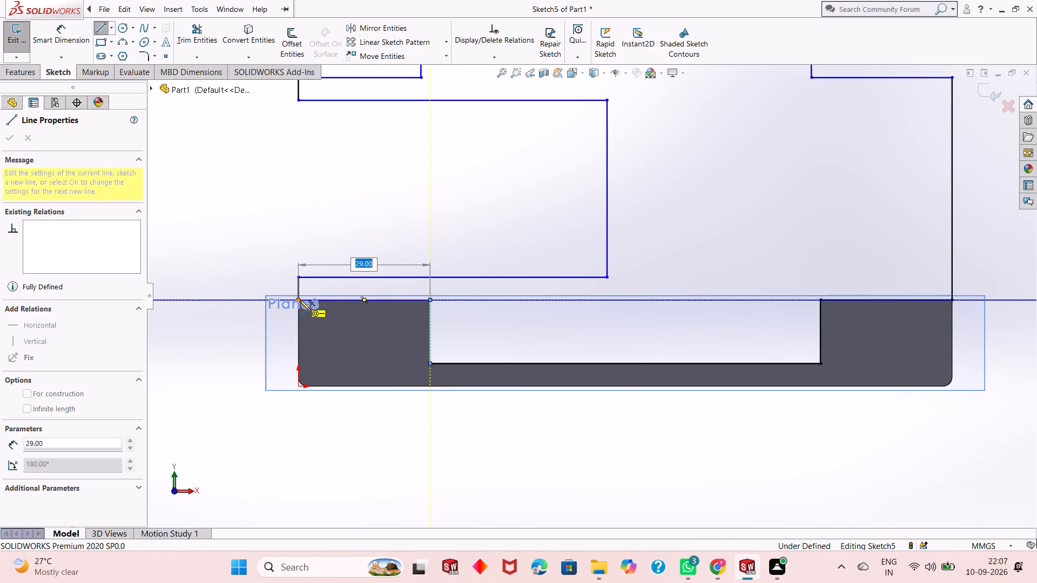
{"action": "key", "text": "grave"}
{"action": "key", "text": "Escape"}
{"action": "key", "text": "Escape"}
Dimension the short vertical edge between the base's top left corner and the slot's lower line.
{"action": "scroll", "coordinate": [317, 311], "scroll_direction": "up", "scroll_amount": 2}
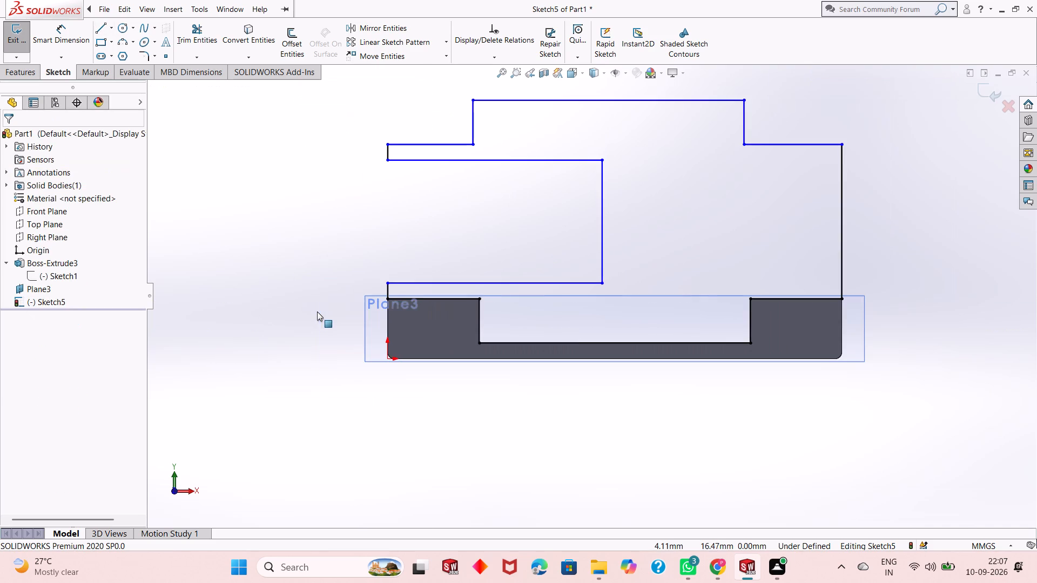
{"action": "scroll", "coordinate": [592, 241], "scroll_direction": "up", "scroll_amount": 2}
{"action": "scroll", "coordinate": [693, 234], "scroll_direction": "down", "scroll_amount": 2}
{"action": "scroll", "coordinate": [637, 253], "scroll_direction": "up", "scroll_amount": 1}
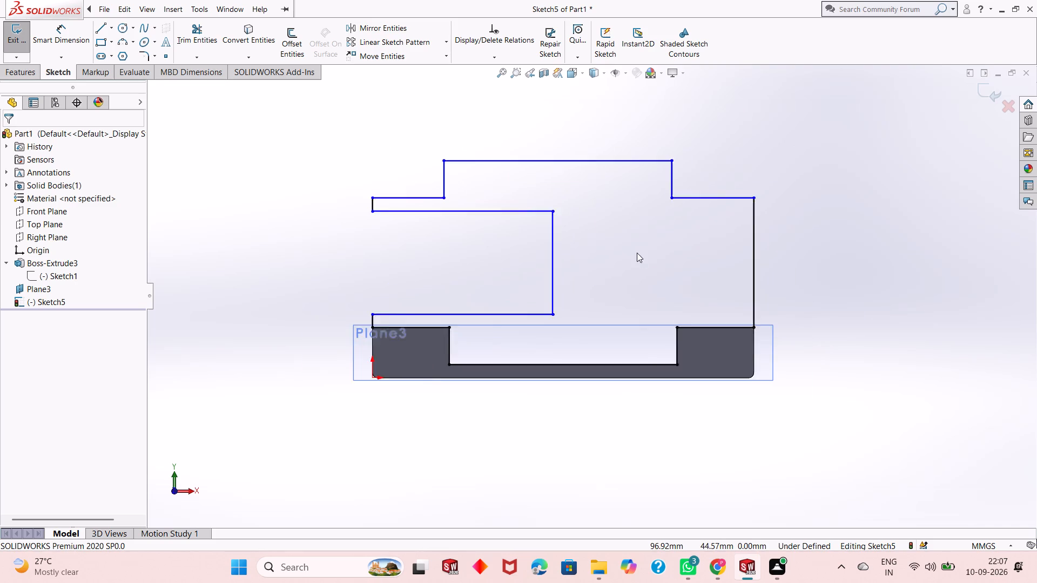
{"action": "scroll", "coordinate": [637, 253], "scroll_direction": "up", "scroll_amount": 2}
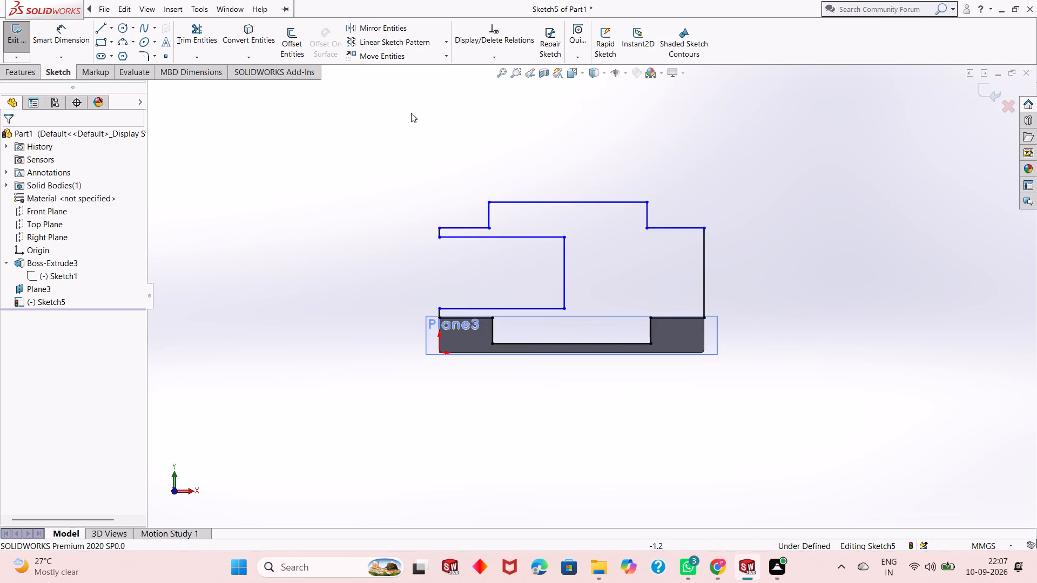
{"action": "left_click", "coordinate": [66, 36]}
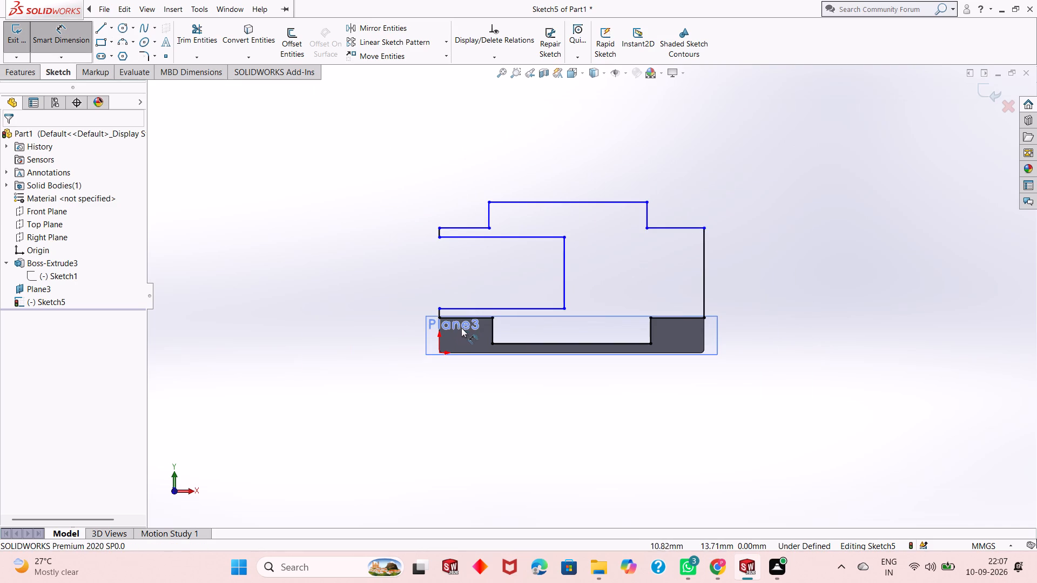
{"action": "scroll", "coordinate": [463, 328], "scroll_direction": "down", "scroll_amount": 9}
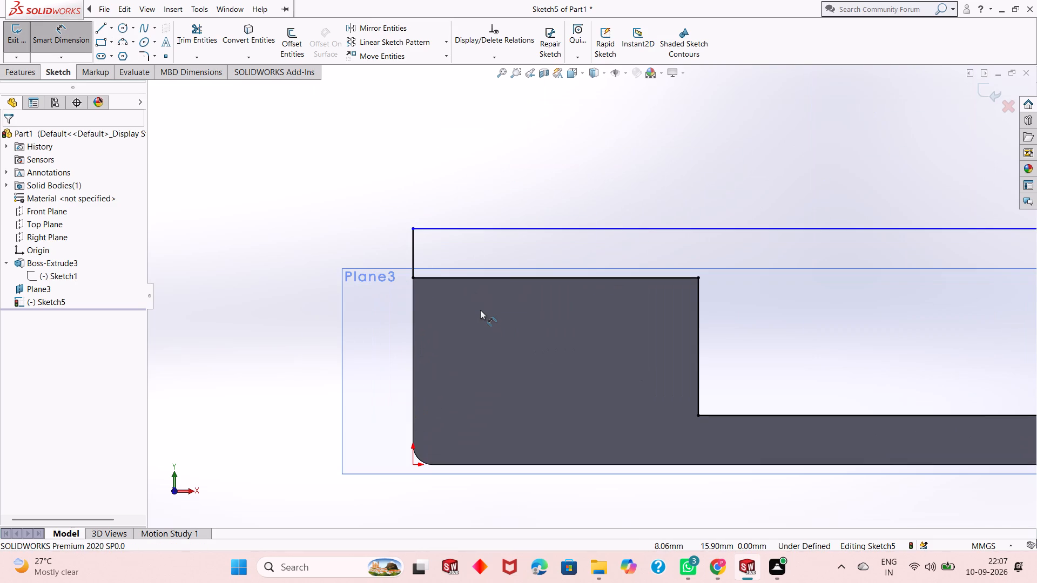
{"action": "left_click", "coordinate": [413, 252]}
{"action": "left_click", "coordinate": [295, 254]}
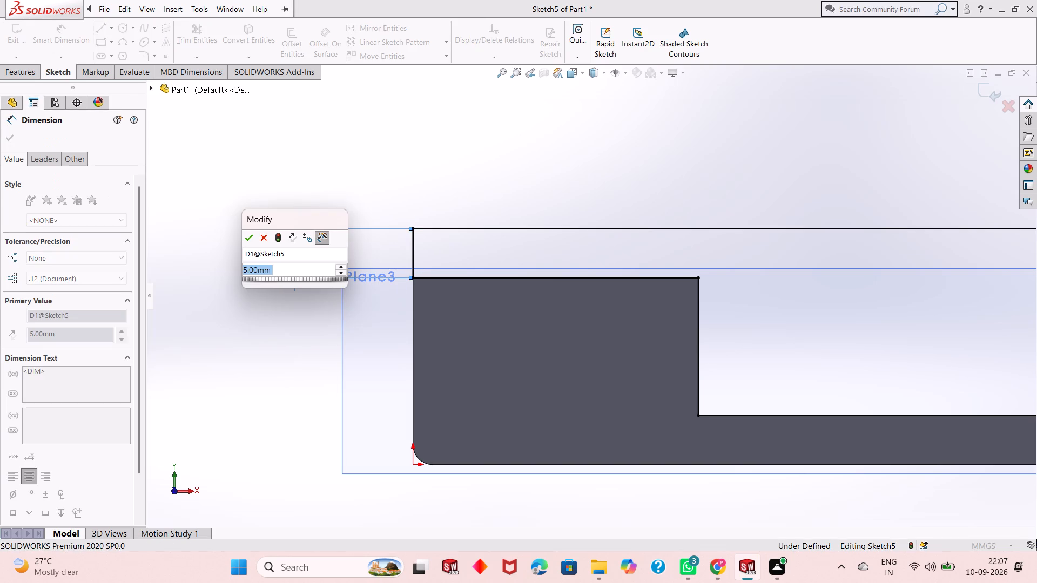
{"action": "left_click", "coordinate": [245, 236]}
Dimension the side slot's horizontal length along its lower line and its vertical height at the closed end.
{"action": "scroll", "coordinate": [471, 275], "scroll_direction": "up", "scroll_amount": 6}
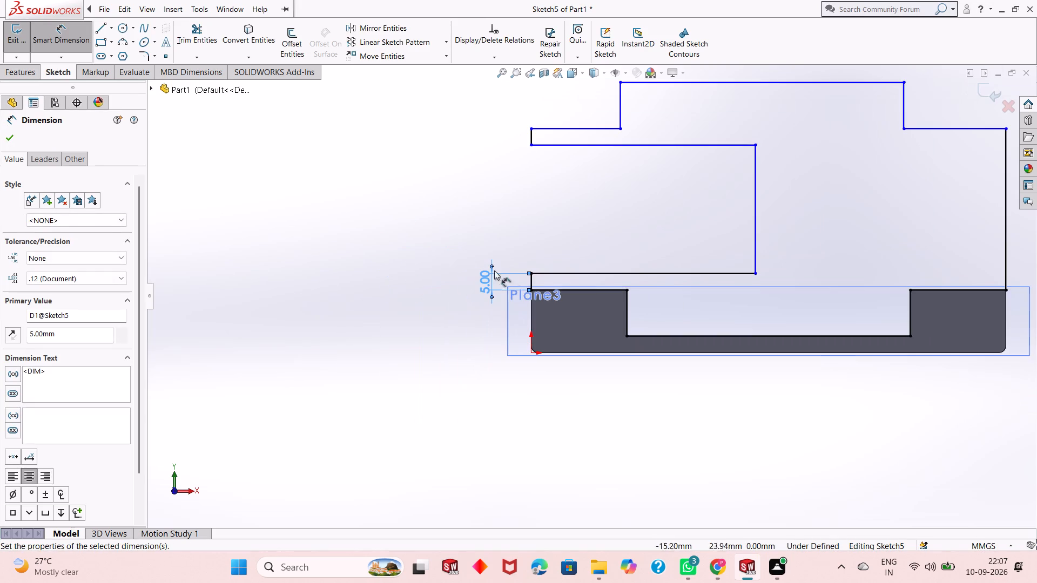
{"action": "left_click", "coordinate": [624, 270]}
{"action": "left_click", "coordinate": [626, 272]}
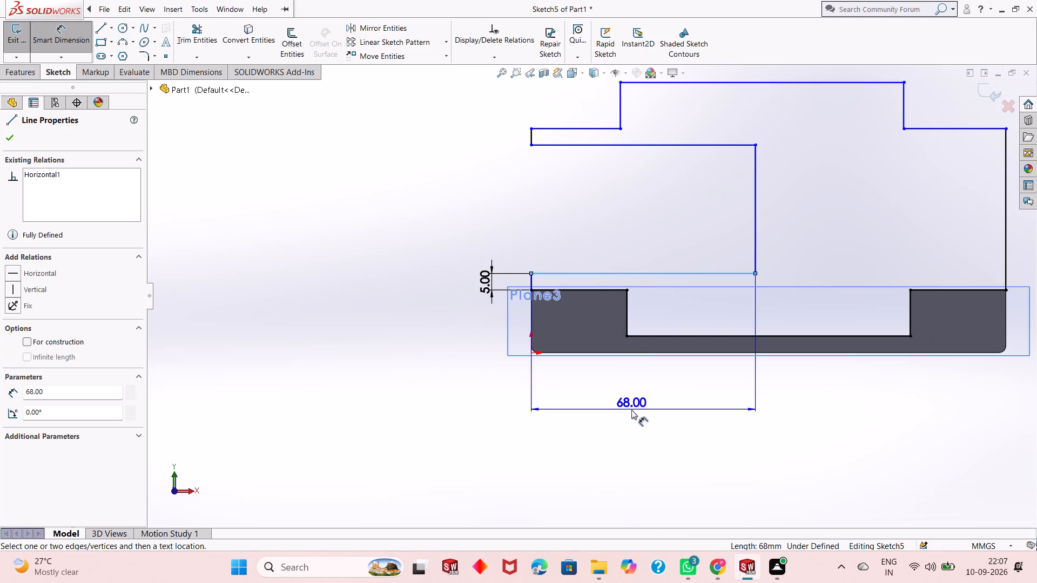
{"action": "left_click", "coordinate": [631, 410]}
{"action": "left_click", "coordinate": [585, 394]}
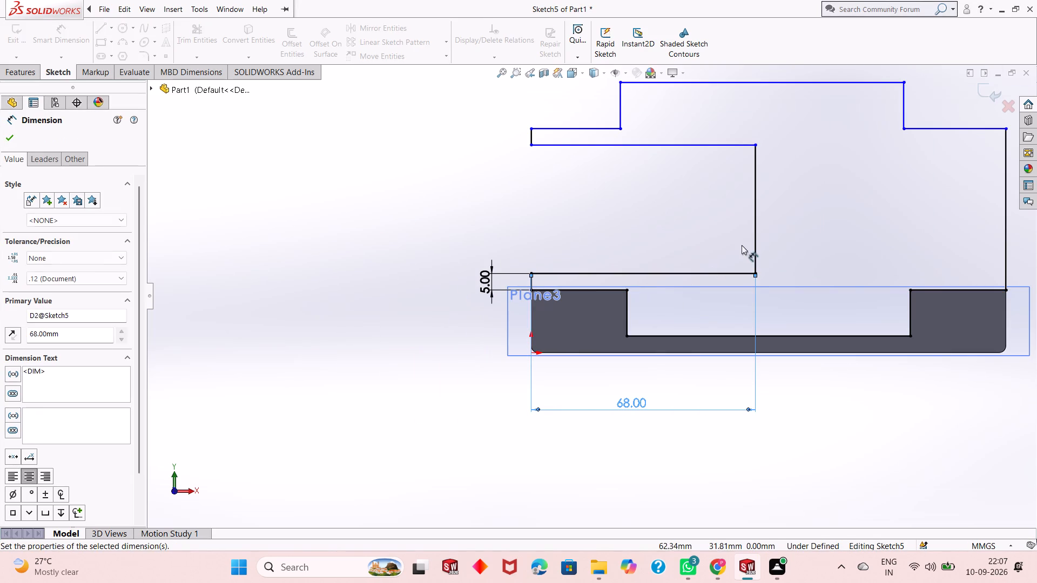
{"action": "left_click", "coordinate": [752, 235]}
{"action": "left_click", "coordinate": [377, 239]}
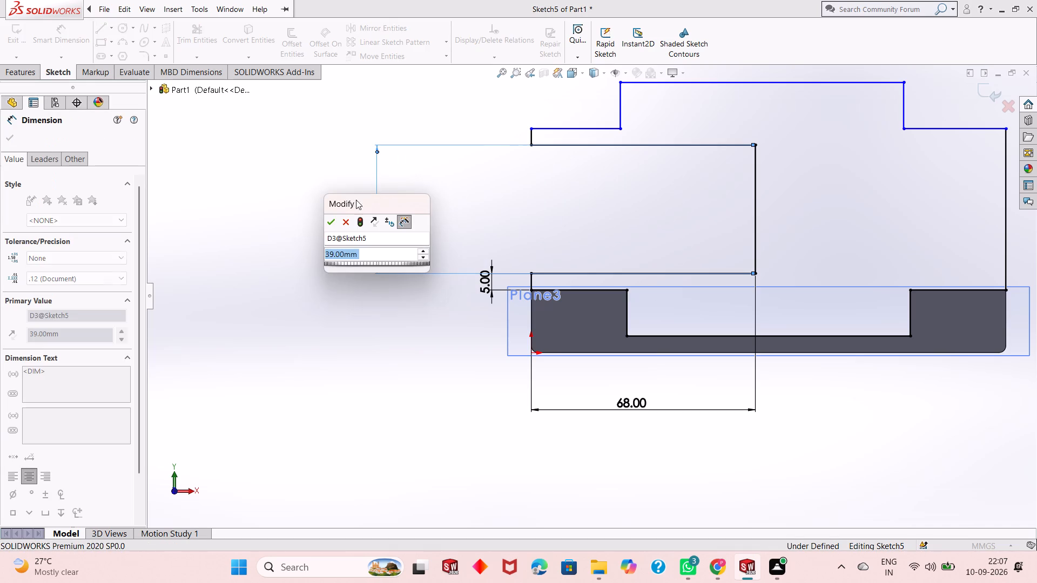
{"action": "left_click", "coordinate": [330, 218]}
Dimension the short vertical edge above the slot, and dimension the left shoulder's length as 29 mm.
{"action": "scroll", "coordinate": [557, 174], "scroll_direction": "up", "scroll_amount": 3}
{"action": "scroll", "coordinate": [596, 196], "scroll_direction": "down", "scroll_amount": 1}
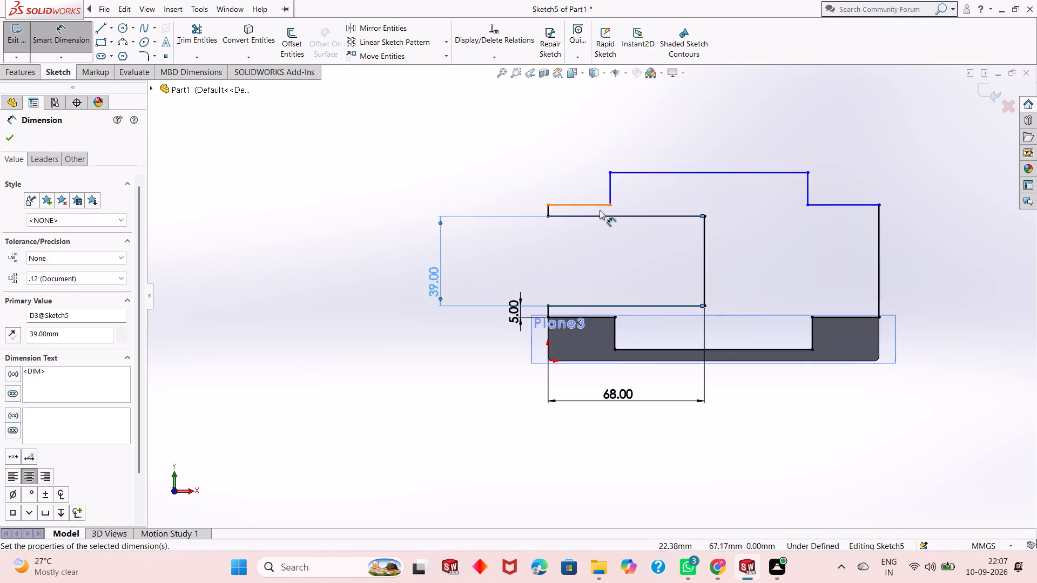
{"action": "scroll", "coordinate": [590, 218], "scroll_direction": "down", "scroll_amount": 3}
{"action": "left_click", "coordinate": [517, 220]}
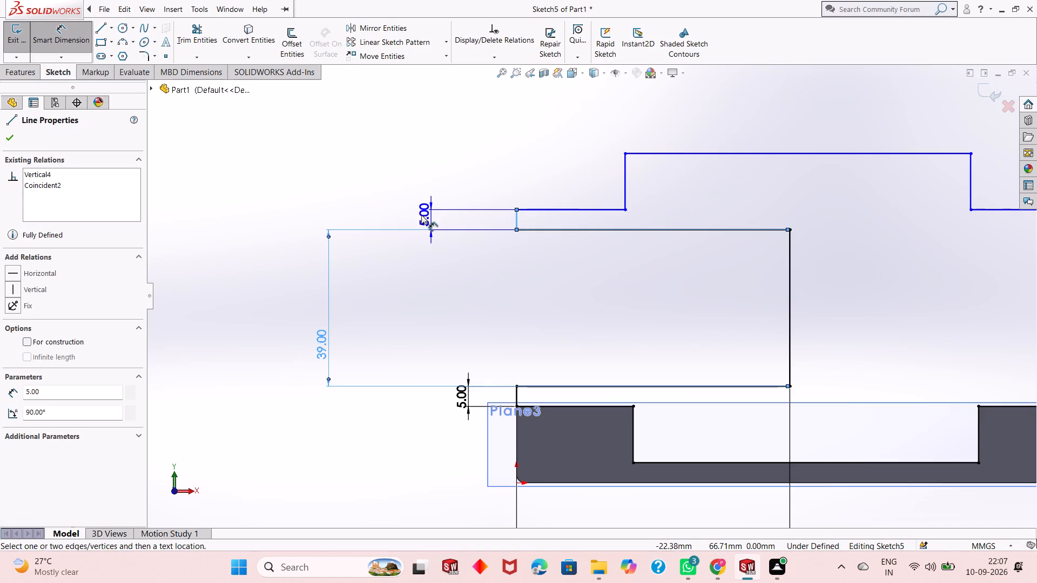
{"action": "left_click", "coordinate": [411, 215]}
{"action": "left_click", "coordinate": [362, 197]}
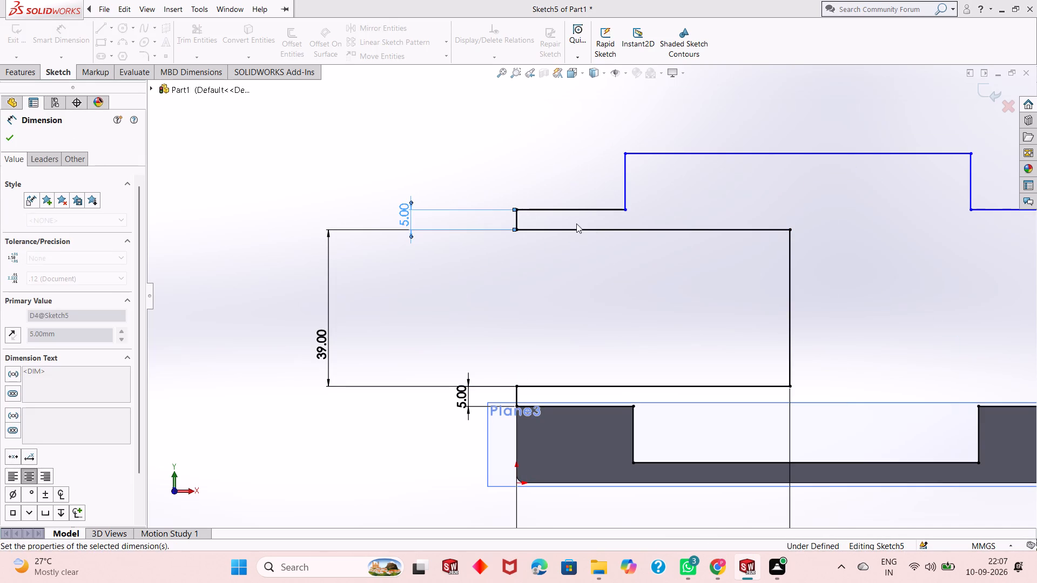
{"action": "left_click", "coordinate": [590, 211]}
{"action": "left_click", "coordinate": [576, 273]}
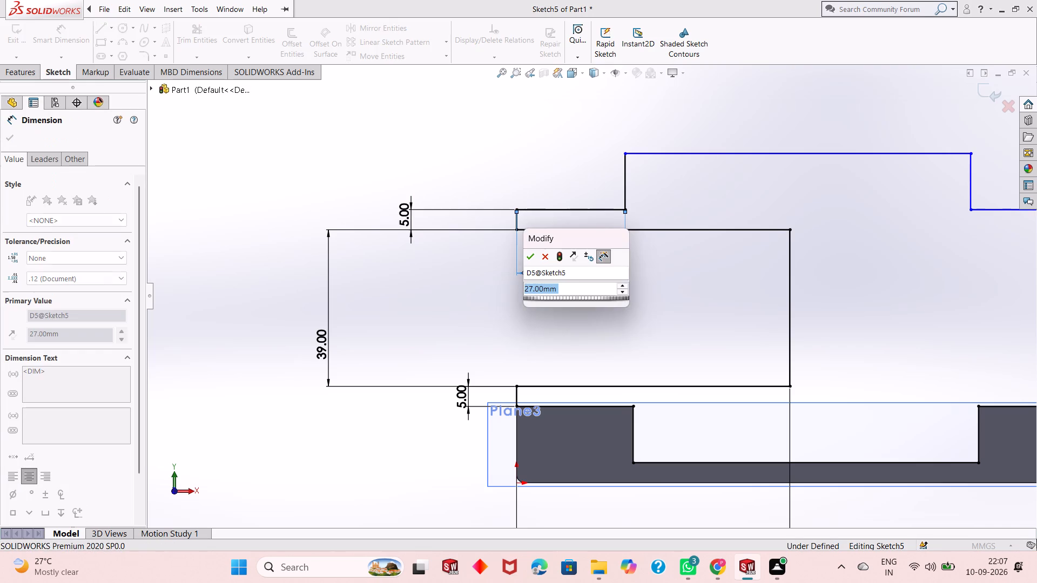
{"action": "type", "text": "29"}
{"action": "key", "text": "Return"}
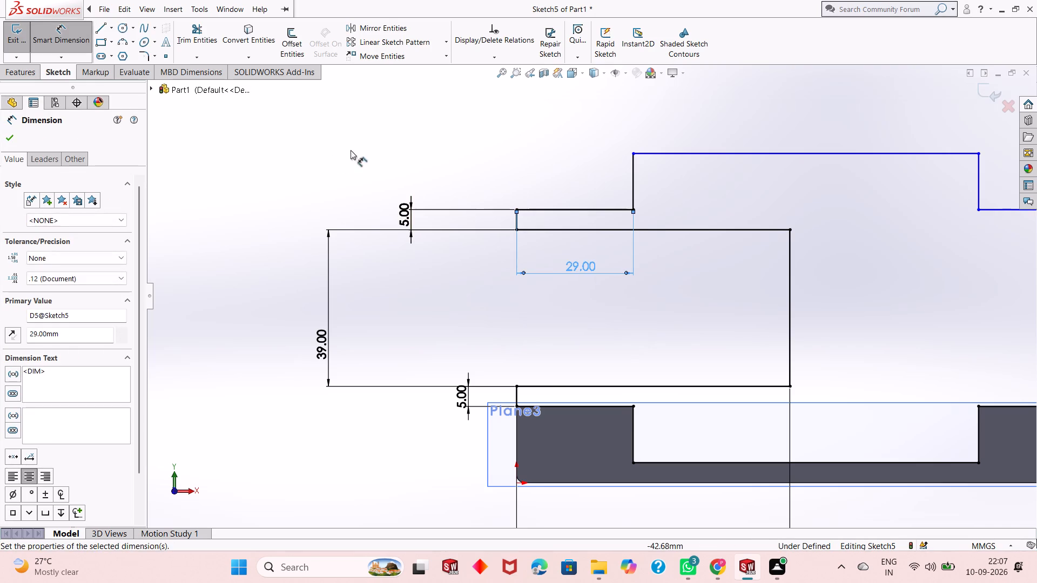
Dimension the raised top step's left height, its width across the top and its right height.
{"action": "scroll", "coordinate": [463, 294], "scroll_direction": "up", "scroll_amount": 1}
{"action": "left_click", "coordinate": [625, 206]}
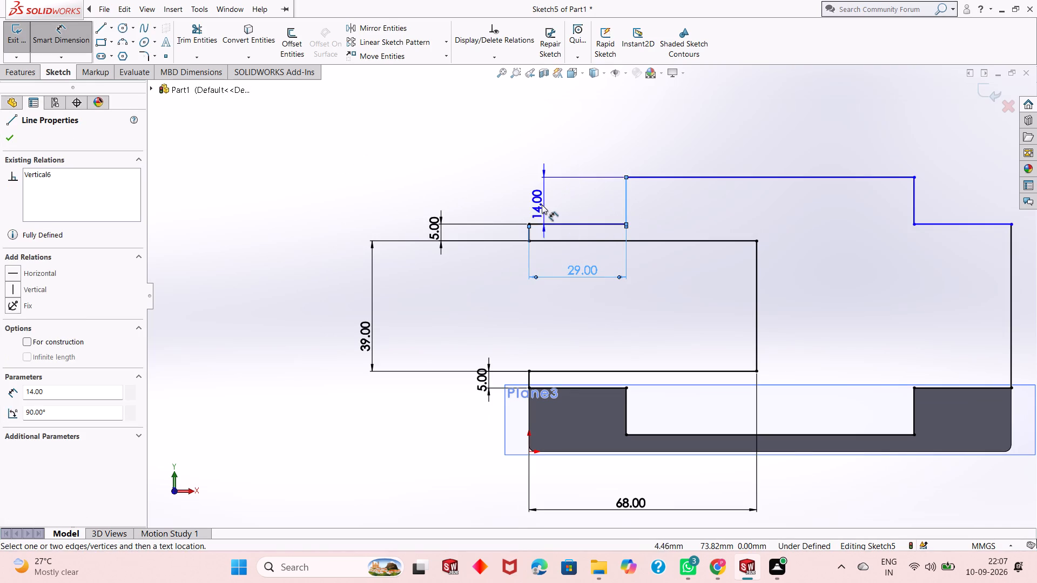
{"action": "left_click", "coordinate": [511, 205]}
{"action": "left_click", "coordinate": [464, 186]}
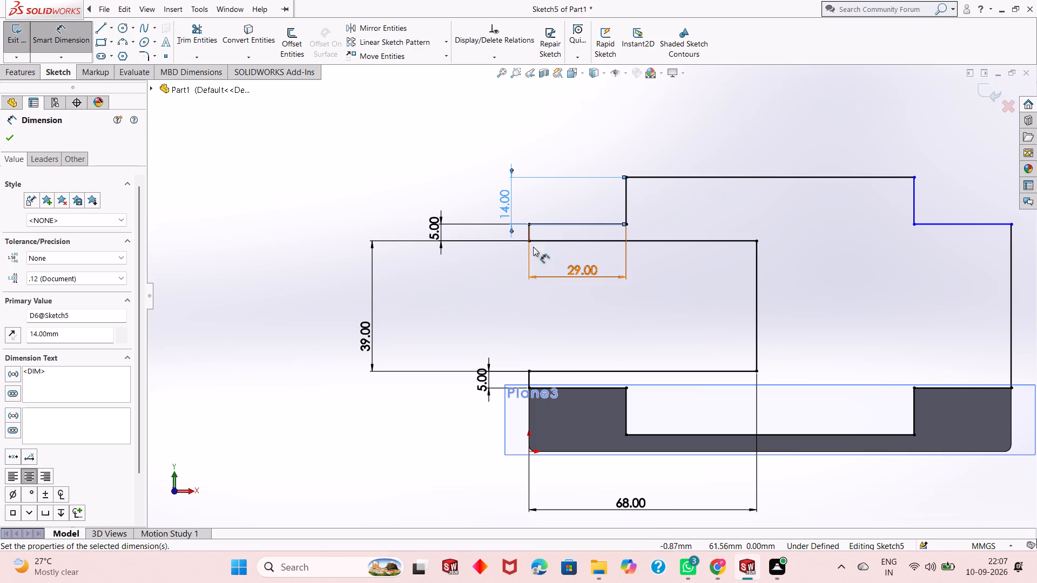
{"action": "left_click", "coordinate": [711, 177]}
{"action": "left_click", "coordinate": [718, 140]}
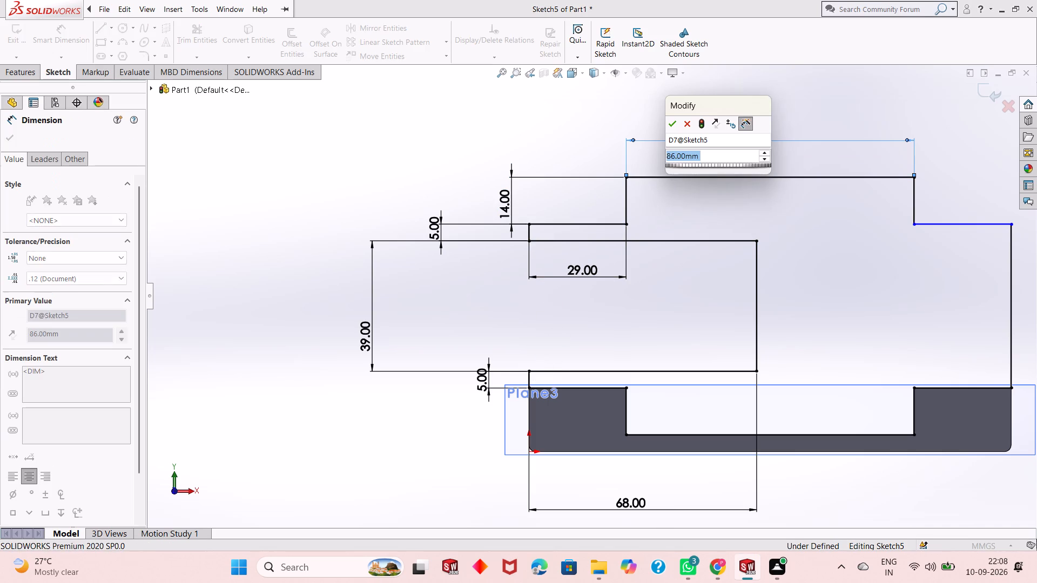
{"action": "left_click", "coordinate": [667, 123]}
{"action": "scroll", "coordinate": [574, 267], "scroll_direction": "up", "scroll_amount": 2}
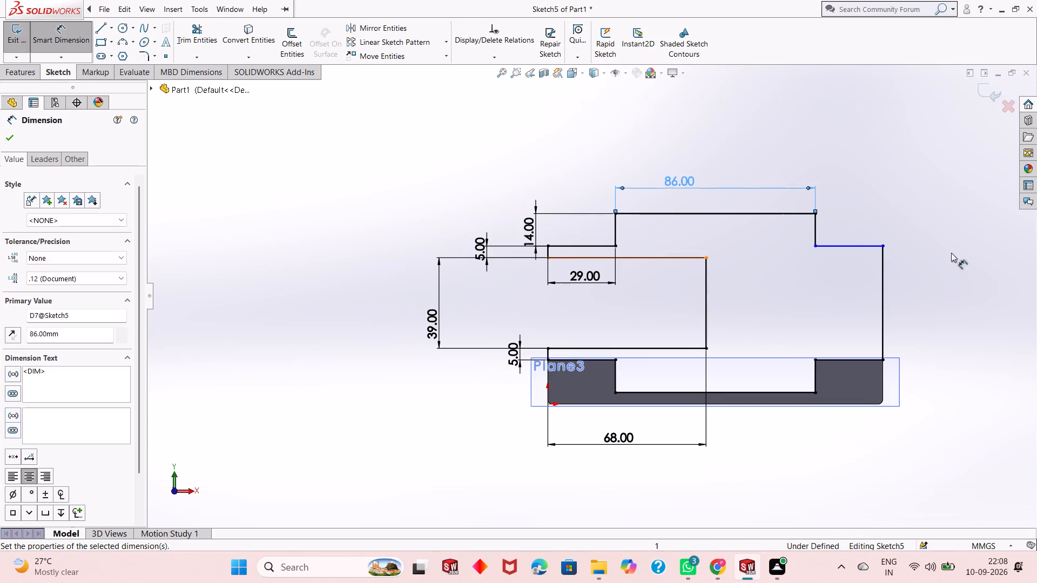
{"action": "scroll", "coordinate": [915, 243], "scroll_direction": "down", "scroll_amount": 2}
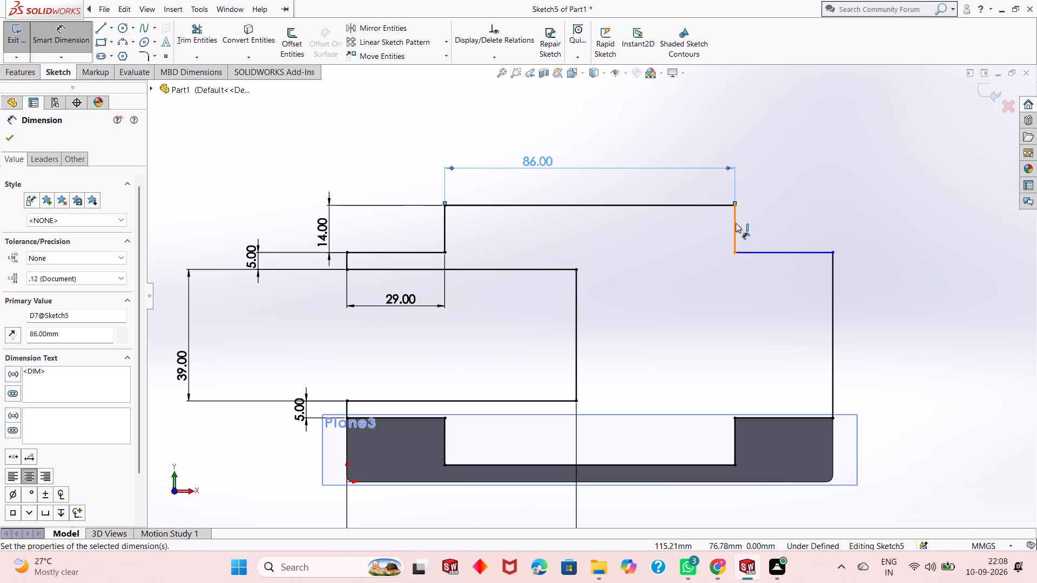
{"action": "left_click", "coordinate": [736, 223]}
{"action": "left_click", "coordinate": [907, 207]}
{"action": "left_click", "coordinate": [864, 191]}
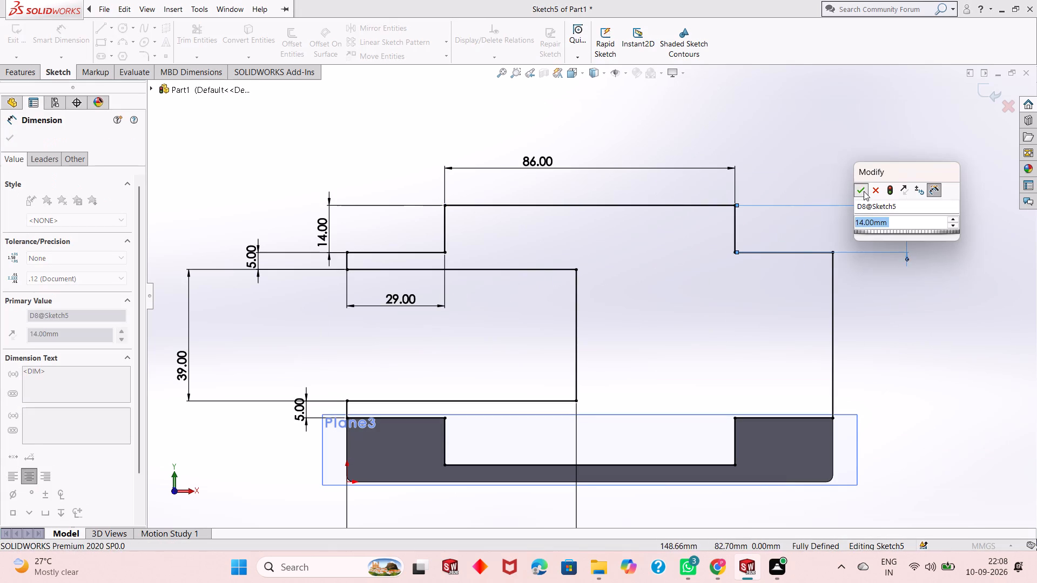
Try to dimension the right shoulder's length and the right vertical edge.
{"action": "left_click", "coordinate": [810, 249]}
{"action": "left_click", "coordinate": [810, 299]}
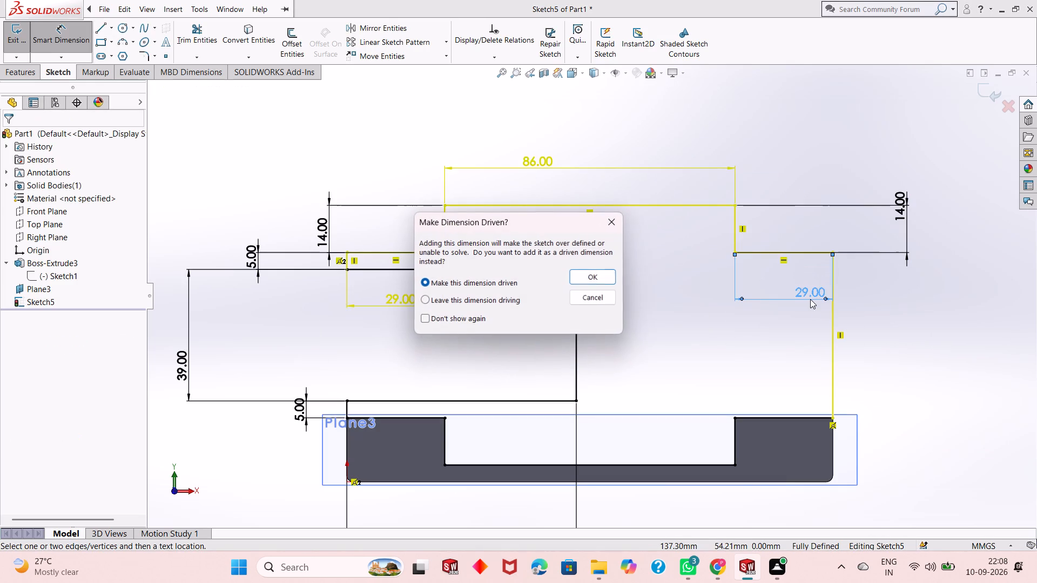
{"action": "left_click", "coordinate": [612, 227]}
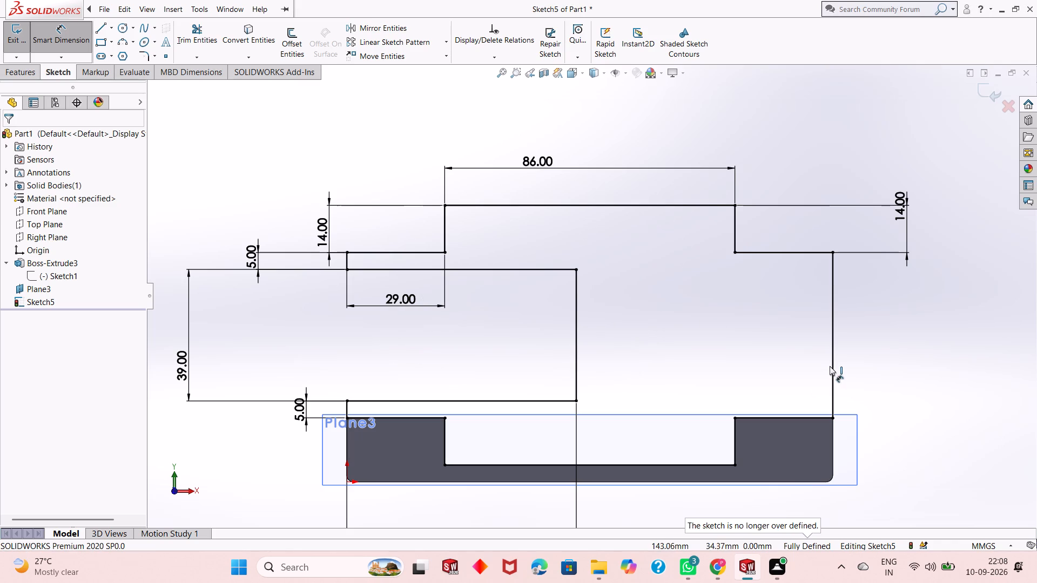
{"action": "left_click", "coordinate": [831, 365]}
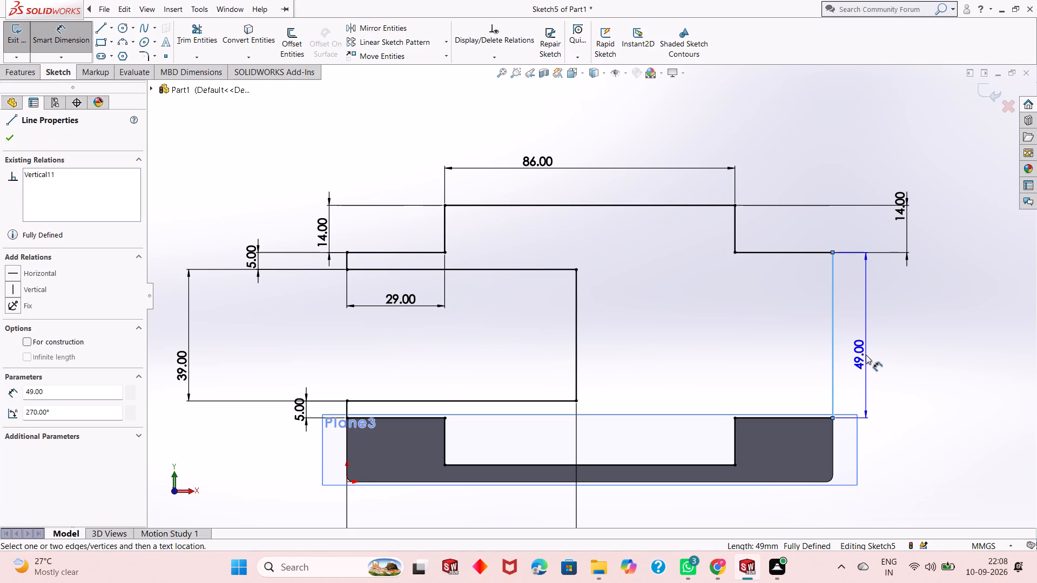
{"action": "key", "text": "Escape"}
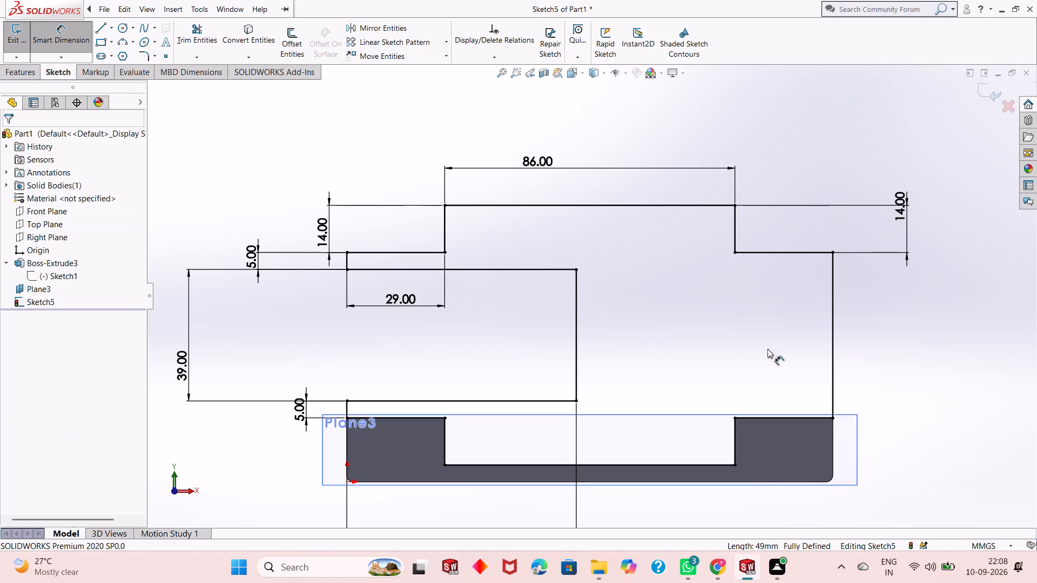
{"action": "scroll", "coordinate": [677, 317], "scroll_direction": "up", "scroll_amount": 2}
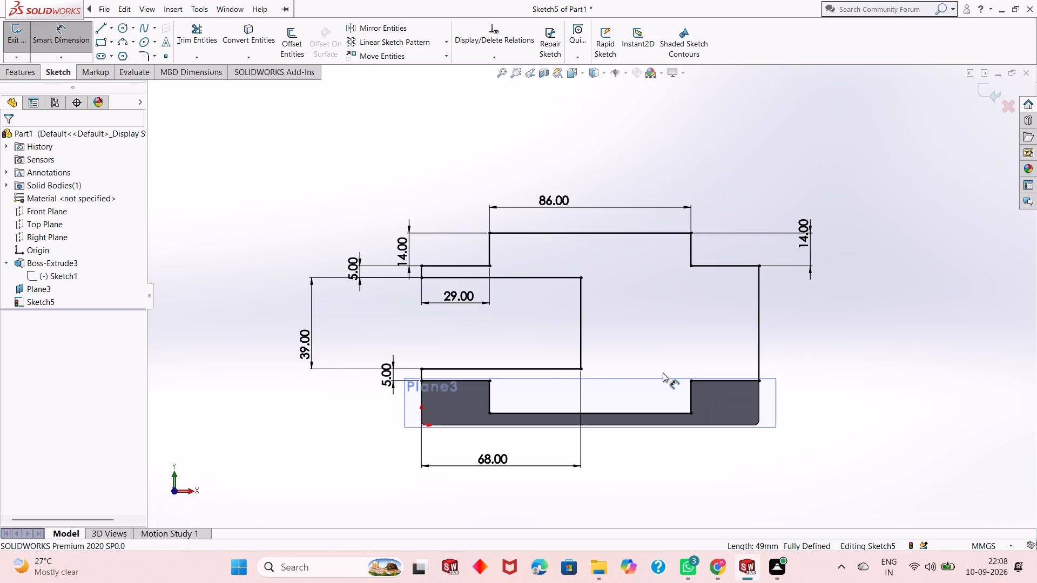
Extrude the closed stepped profile 25 mm blind in the reversed direction, back across the base, with the result merged.
{"action": "scroll", "coordinate": [663, 372], "scroll_direction": "down", "scroll_amount": 2}
{"action": "scroll", "coordinate": [523, 399], "scroll_direction": "up", "scroll_amount": 1}
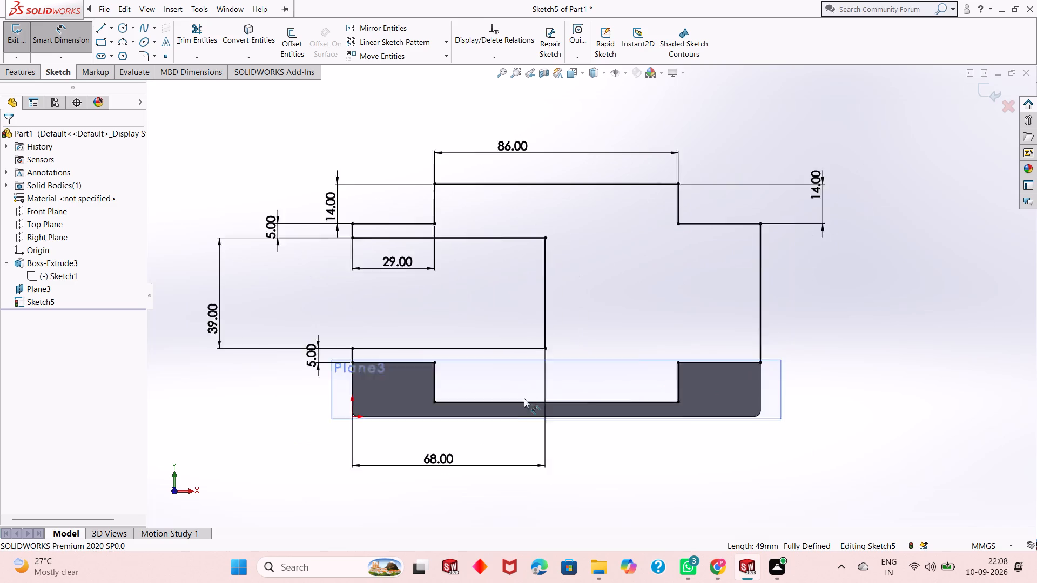
{"action": "scroll", "coordinate": [524, 398], "scroll_direction": "up", "scroll_amount": 2}
{"action": "scroll", "coordinate": [387, 297], "scroll_direction": "up", "scroll_amount": 1}
{"action": "scroll", "coordinate": [479, 276], "scroll_direction": "down", "scroll_amount": 1}
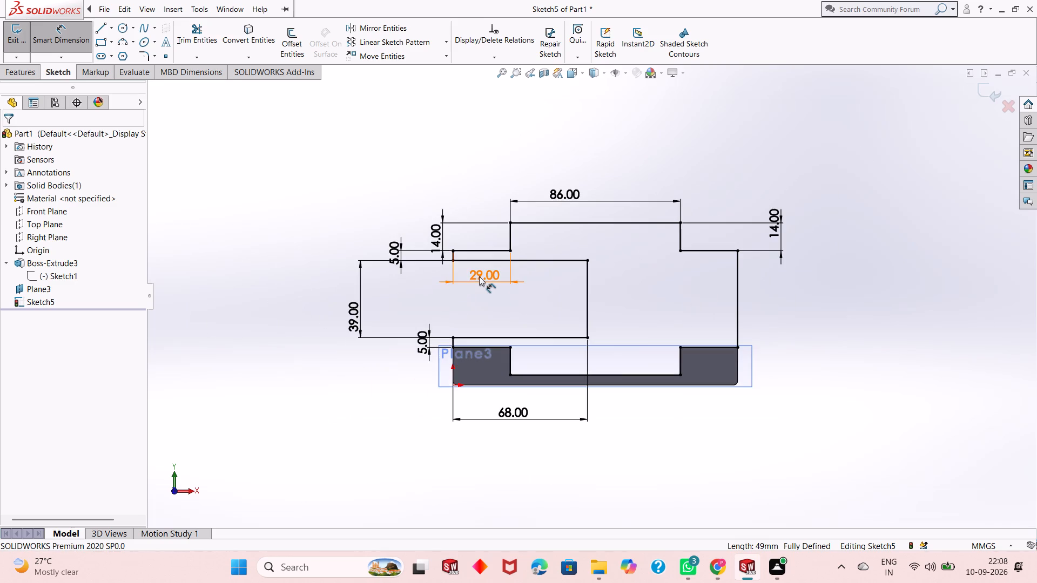
{"action": "key", "text": "Escape"}
{"action": "key", "text": "Escape"}
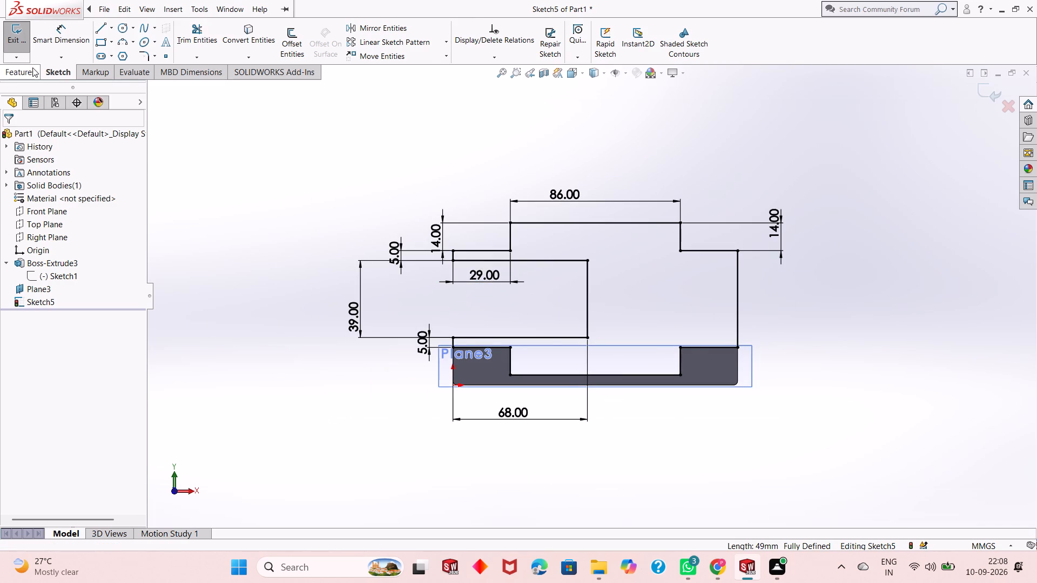
{"action": "left_click", "coordinate": [32, 71]}
{"action": "left_click", "coordinate": [32, 53]}
{"action": "middle_click_drag", "start_coordinate": [440, 263], "coordinate": [474, 255]}
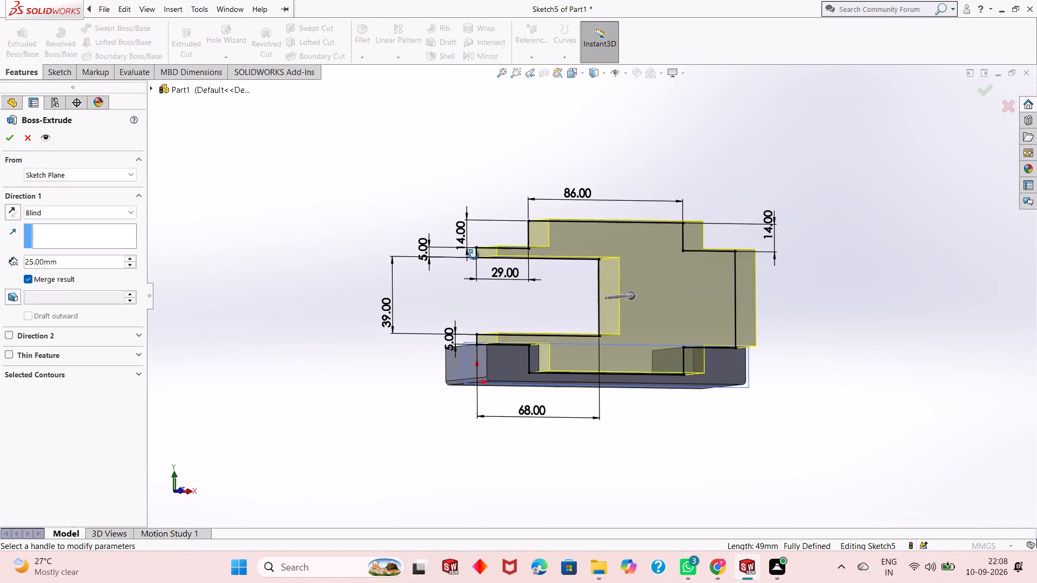
{"action": "middle_click_drag", "start_coordinate": [474, 255], "coordinate": [512, 289]}
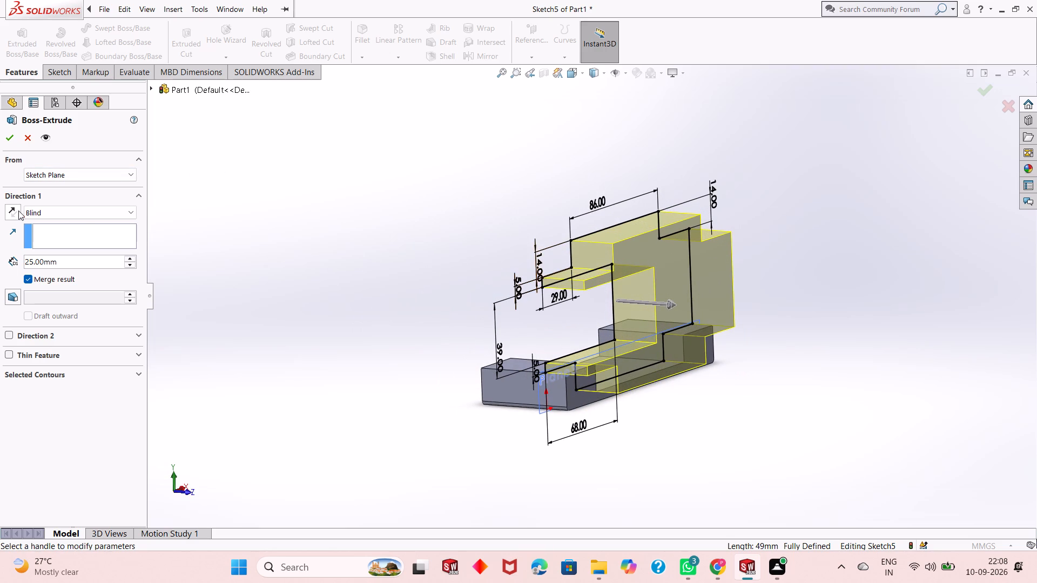
{"action": "left_click", "coordinate": [18, 211]}
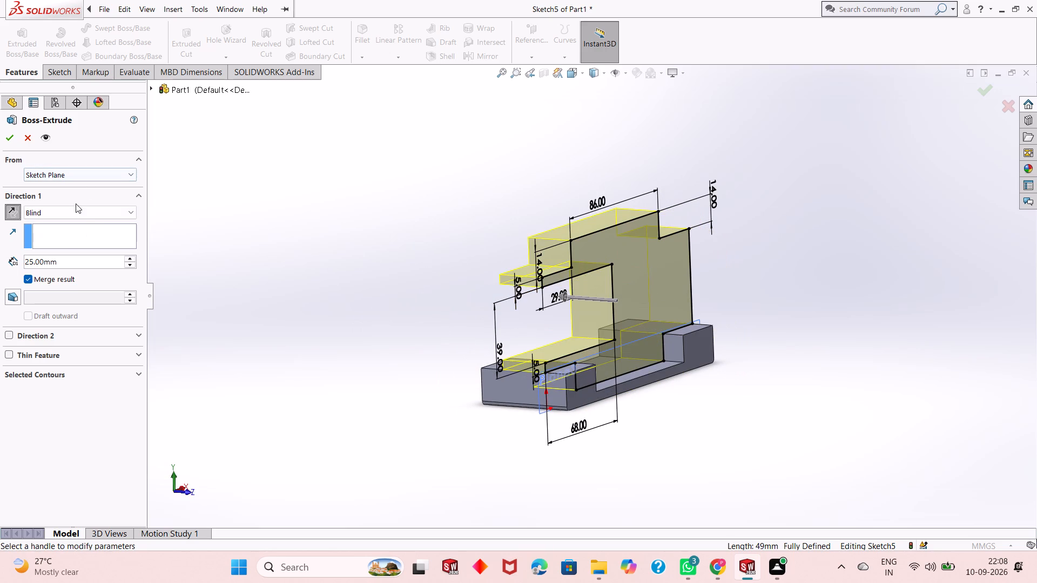
{"action": "left_click", "coordinate": [8, 143]}
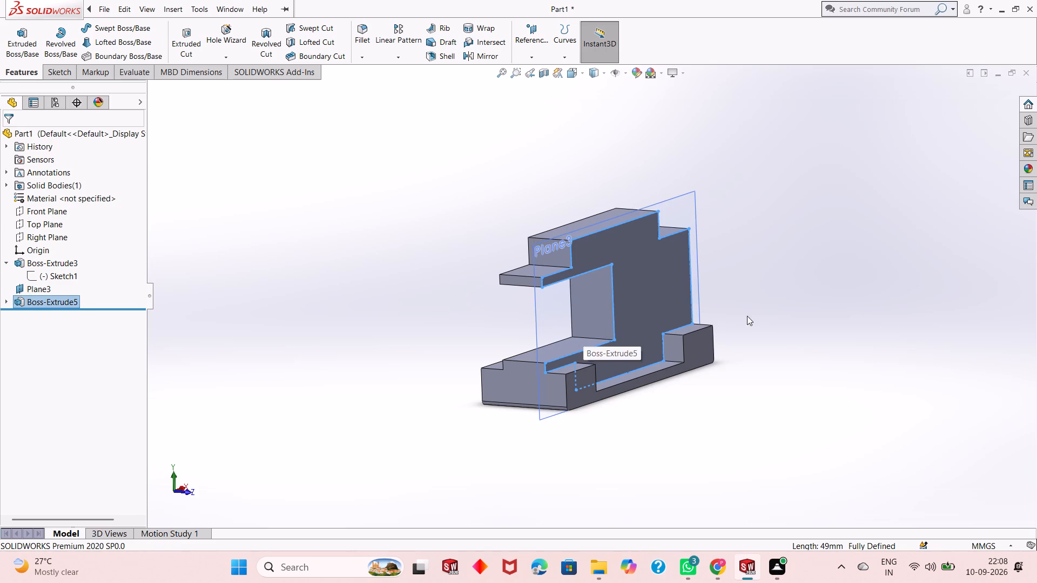
{"action": "key", "text": "Escape"}
{"action": "key", "text": "Escape"}
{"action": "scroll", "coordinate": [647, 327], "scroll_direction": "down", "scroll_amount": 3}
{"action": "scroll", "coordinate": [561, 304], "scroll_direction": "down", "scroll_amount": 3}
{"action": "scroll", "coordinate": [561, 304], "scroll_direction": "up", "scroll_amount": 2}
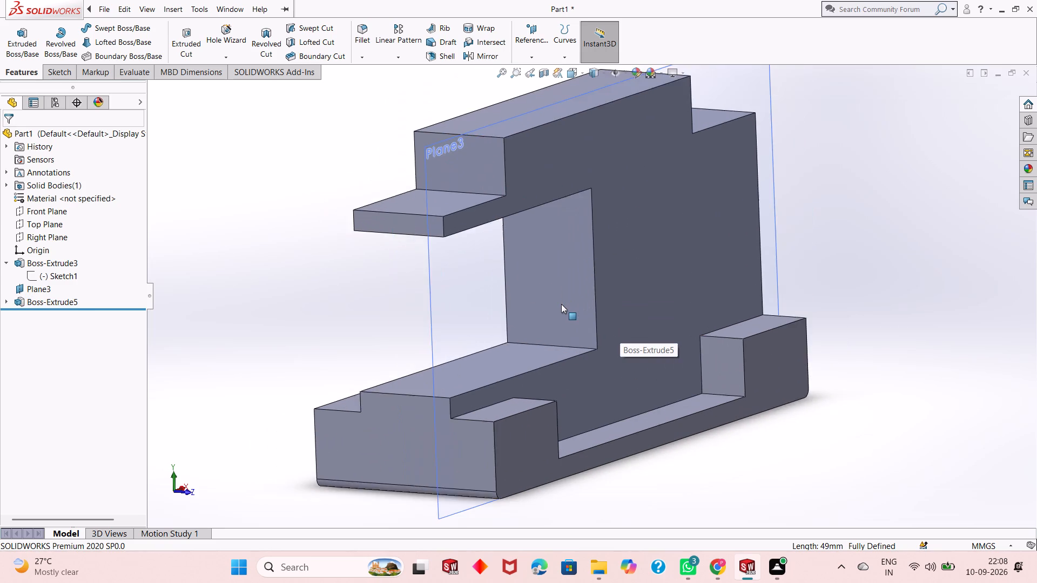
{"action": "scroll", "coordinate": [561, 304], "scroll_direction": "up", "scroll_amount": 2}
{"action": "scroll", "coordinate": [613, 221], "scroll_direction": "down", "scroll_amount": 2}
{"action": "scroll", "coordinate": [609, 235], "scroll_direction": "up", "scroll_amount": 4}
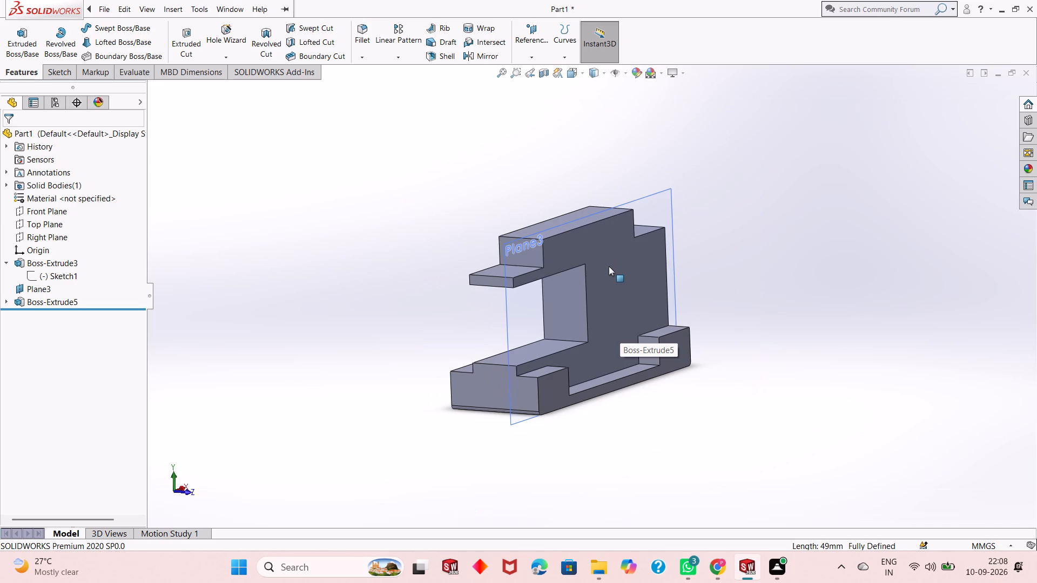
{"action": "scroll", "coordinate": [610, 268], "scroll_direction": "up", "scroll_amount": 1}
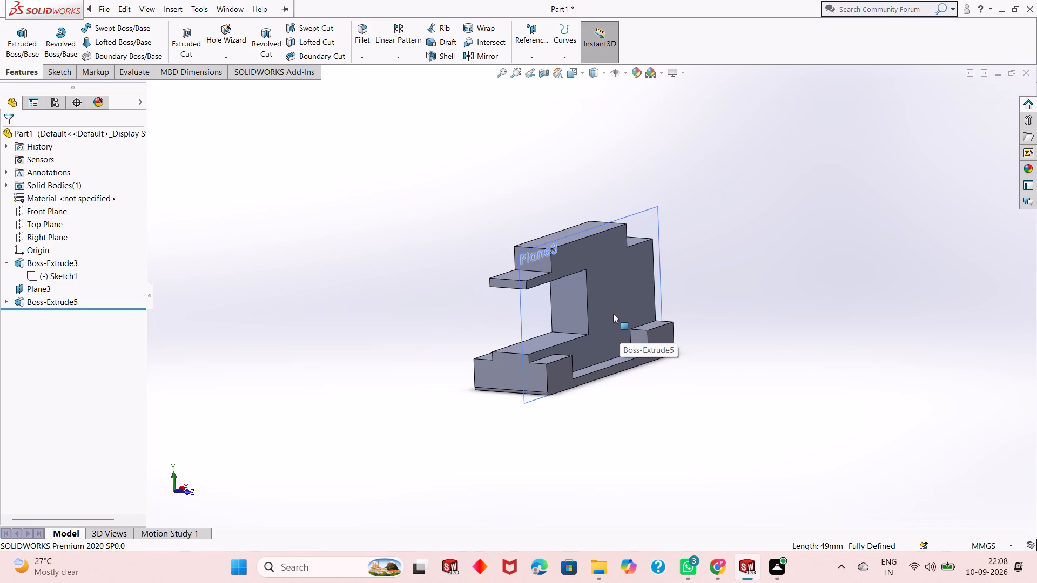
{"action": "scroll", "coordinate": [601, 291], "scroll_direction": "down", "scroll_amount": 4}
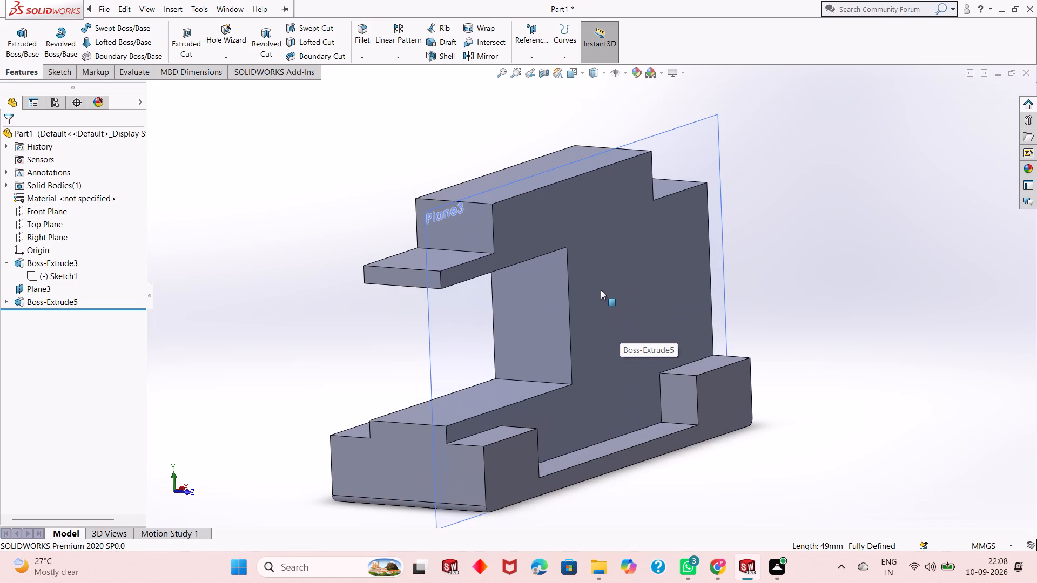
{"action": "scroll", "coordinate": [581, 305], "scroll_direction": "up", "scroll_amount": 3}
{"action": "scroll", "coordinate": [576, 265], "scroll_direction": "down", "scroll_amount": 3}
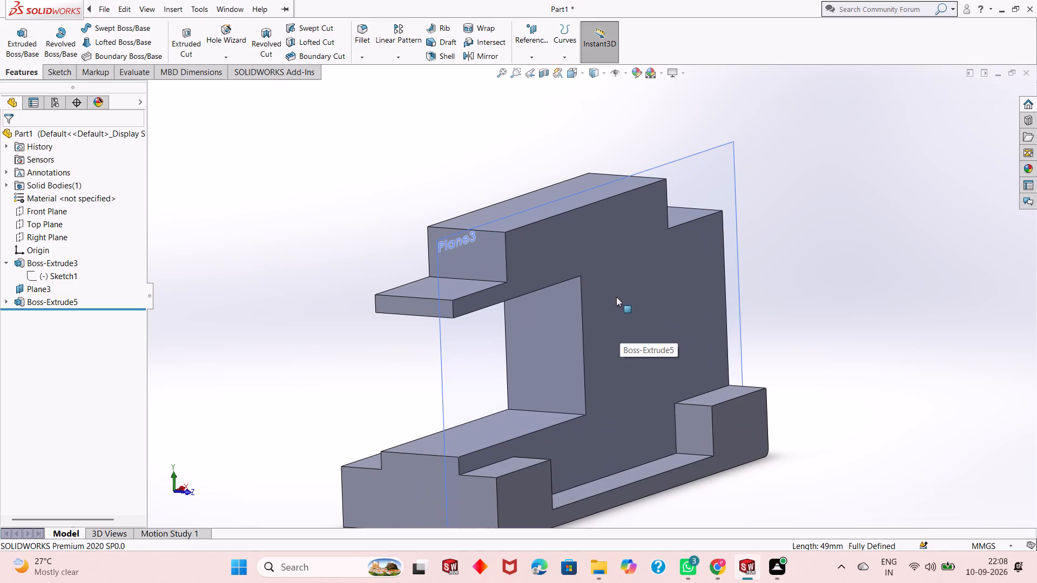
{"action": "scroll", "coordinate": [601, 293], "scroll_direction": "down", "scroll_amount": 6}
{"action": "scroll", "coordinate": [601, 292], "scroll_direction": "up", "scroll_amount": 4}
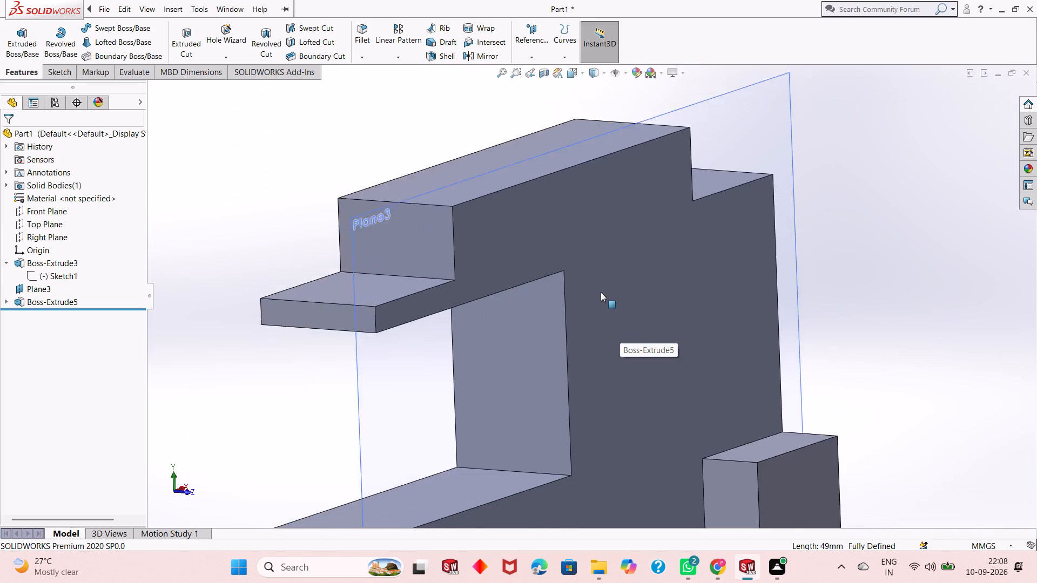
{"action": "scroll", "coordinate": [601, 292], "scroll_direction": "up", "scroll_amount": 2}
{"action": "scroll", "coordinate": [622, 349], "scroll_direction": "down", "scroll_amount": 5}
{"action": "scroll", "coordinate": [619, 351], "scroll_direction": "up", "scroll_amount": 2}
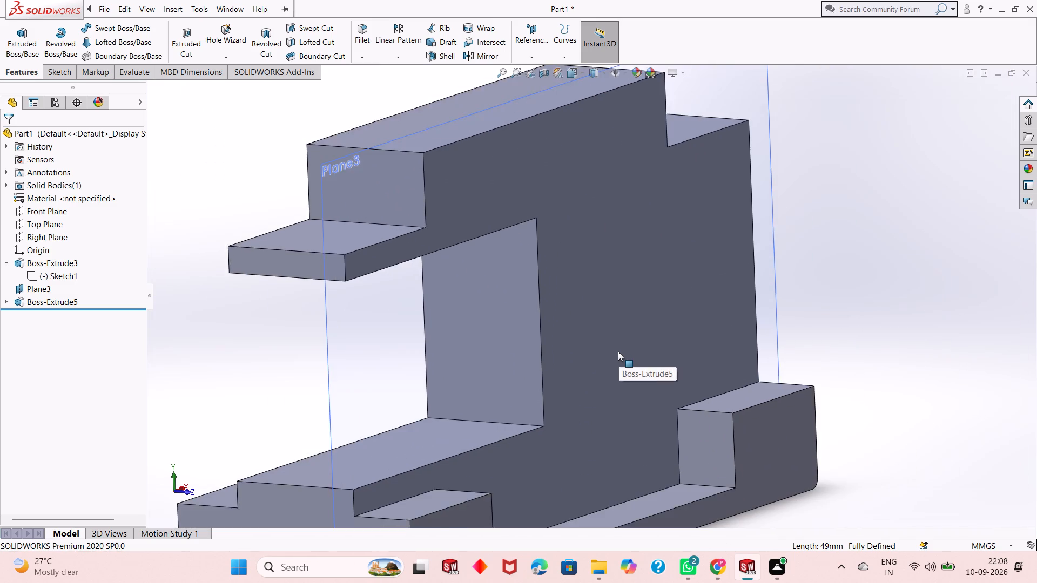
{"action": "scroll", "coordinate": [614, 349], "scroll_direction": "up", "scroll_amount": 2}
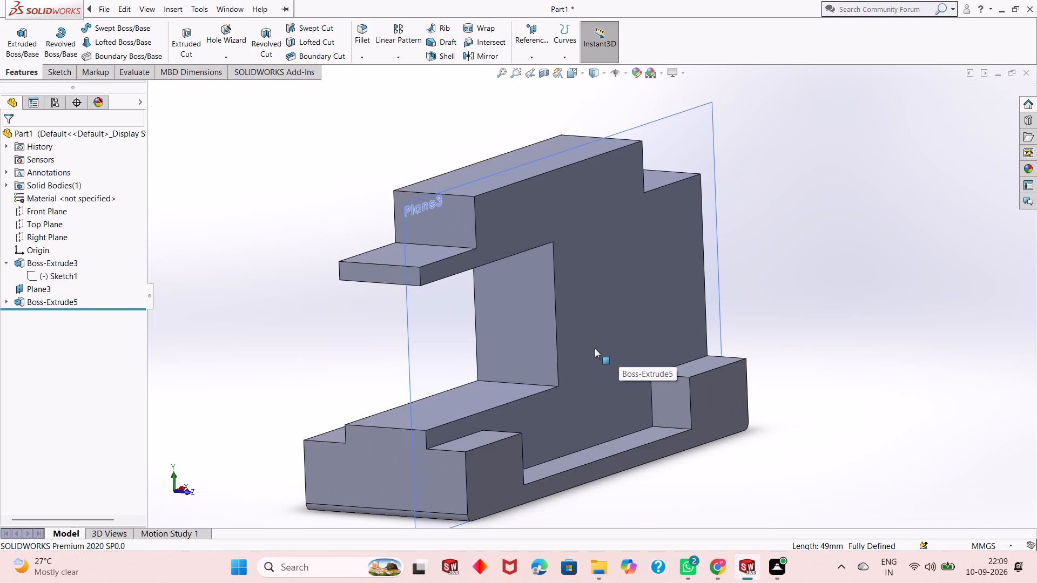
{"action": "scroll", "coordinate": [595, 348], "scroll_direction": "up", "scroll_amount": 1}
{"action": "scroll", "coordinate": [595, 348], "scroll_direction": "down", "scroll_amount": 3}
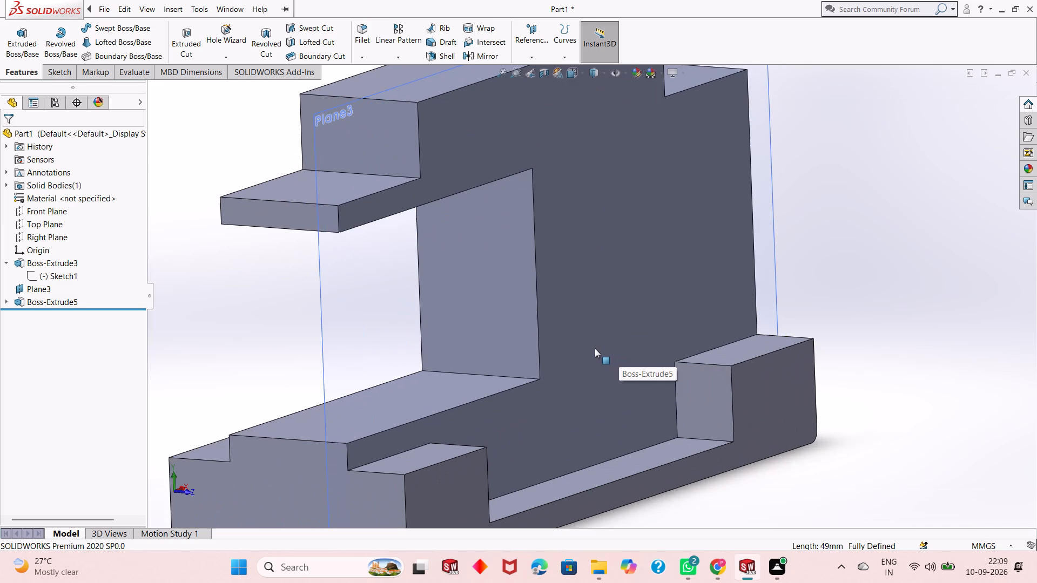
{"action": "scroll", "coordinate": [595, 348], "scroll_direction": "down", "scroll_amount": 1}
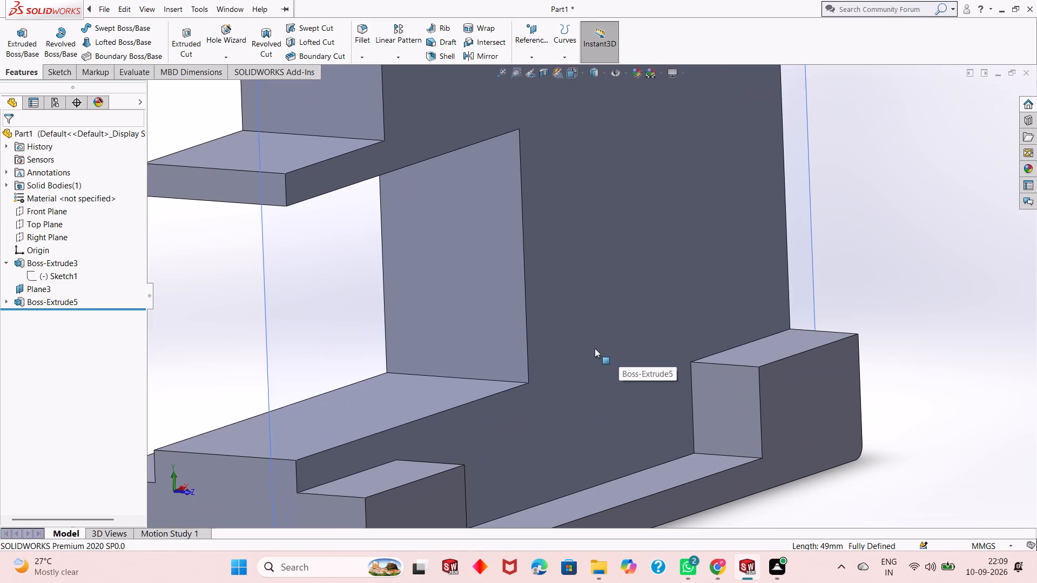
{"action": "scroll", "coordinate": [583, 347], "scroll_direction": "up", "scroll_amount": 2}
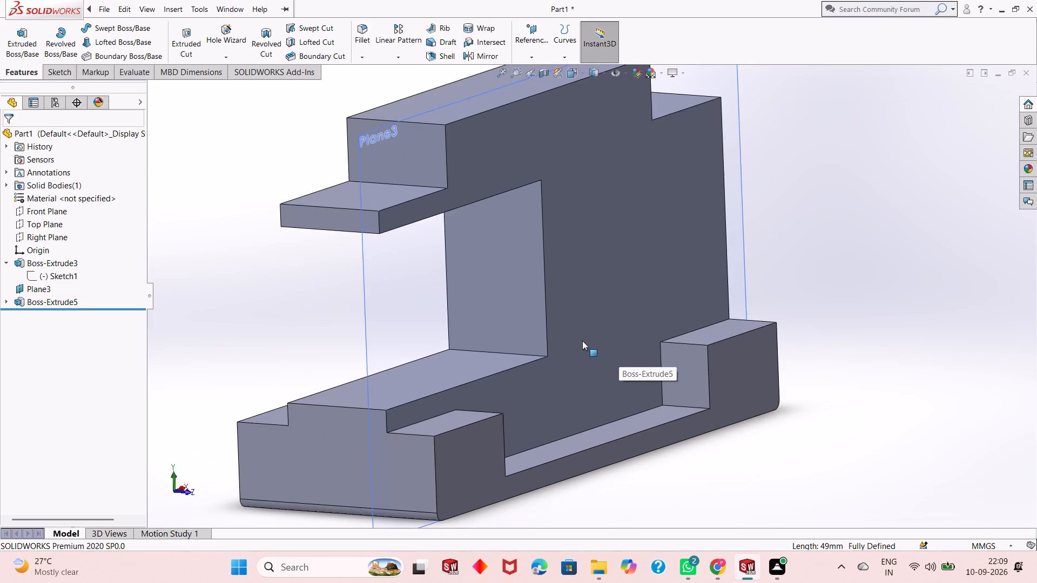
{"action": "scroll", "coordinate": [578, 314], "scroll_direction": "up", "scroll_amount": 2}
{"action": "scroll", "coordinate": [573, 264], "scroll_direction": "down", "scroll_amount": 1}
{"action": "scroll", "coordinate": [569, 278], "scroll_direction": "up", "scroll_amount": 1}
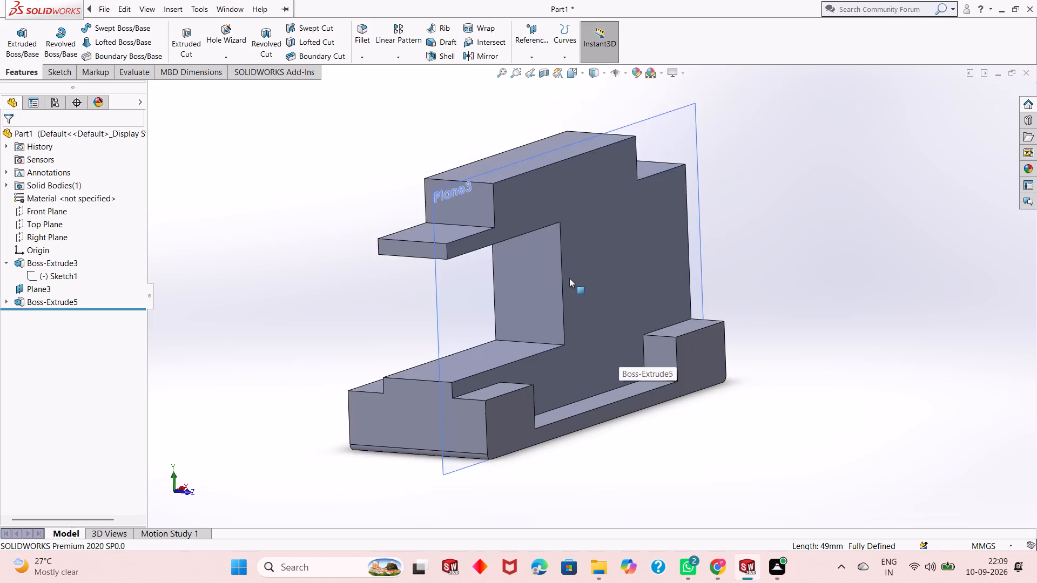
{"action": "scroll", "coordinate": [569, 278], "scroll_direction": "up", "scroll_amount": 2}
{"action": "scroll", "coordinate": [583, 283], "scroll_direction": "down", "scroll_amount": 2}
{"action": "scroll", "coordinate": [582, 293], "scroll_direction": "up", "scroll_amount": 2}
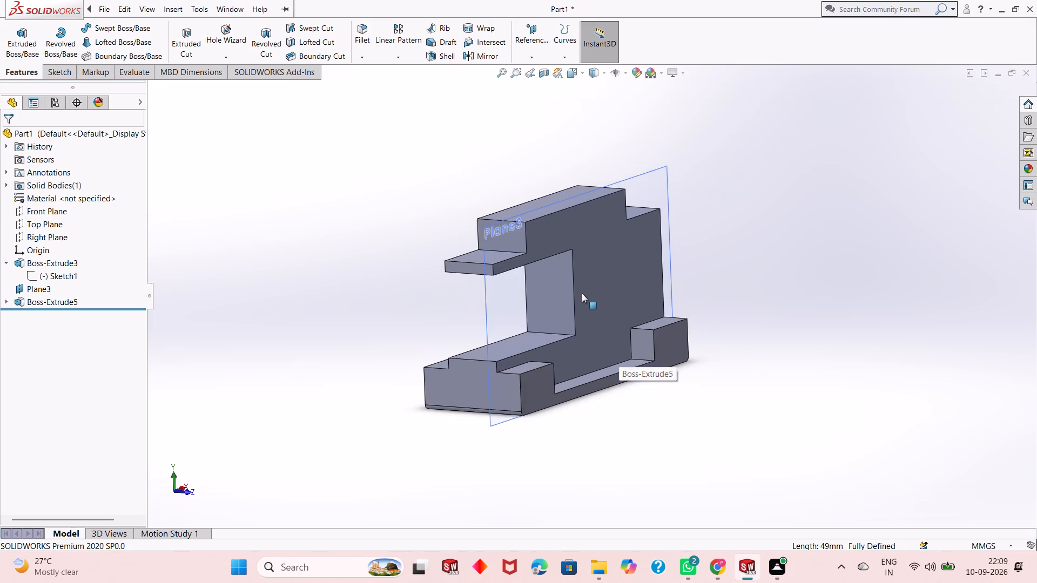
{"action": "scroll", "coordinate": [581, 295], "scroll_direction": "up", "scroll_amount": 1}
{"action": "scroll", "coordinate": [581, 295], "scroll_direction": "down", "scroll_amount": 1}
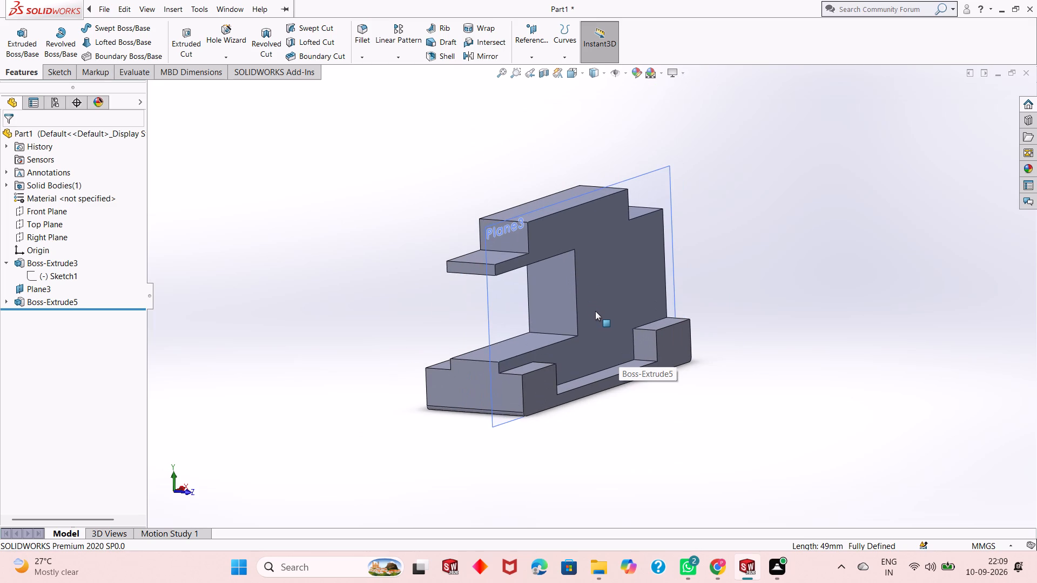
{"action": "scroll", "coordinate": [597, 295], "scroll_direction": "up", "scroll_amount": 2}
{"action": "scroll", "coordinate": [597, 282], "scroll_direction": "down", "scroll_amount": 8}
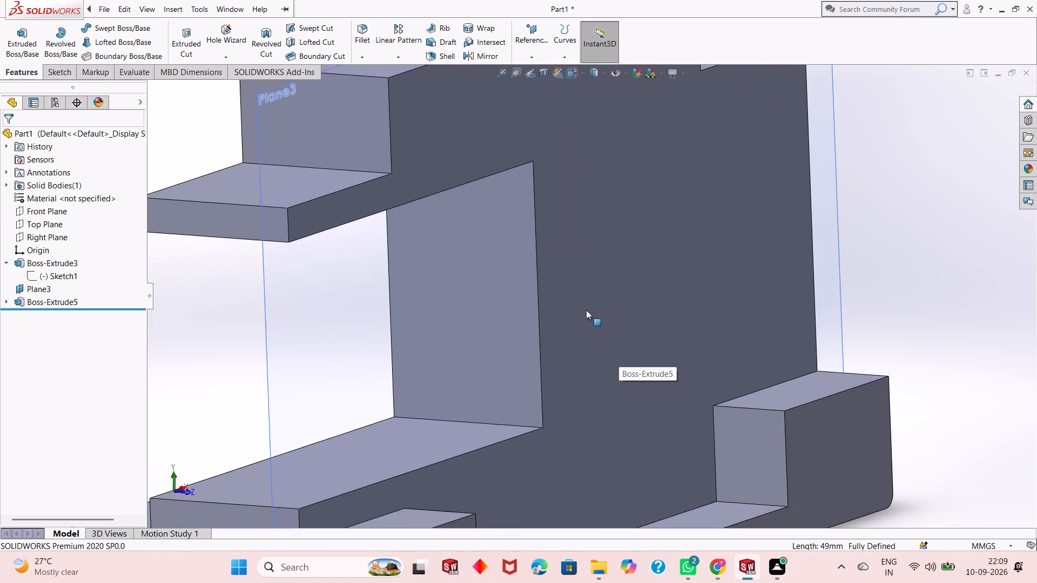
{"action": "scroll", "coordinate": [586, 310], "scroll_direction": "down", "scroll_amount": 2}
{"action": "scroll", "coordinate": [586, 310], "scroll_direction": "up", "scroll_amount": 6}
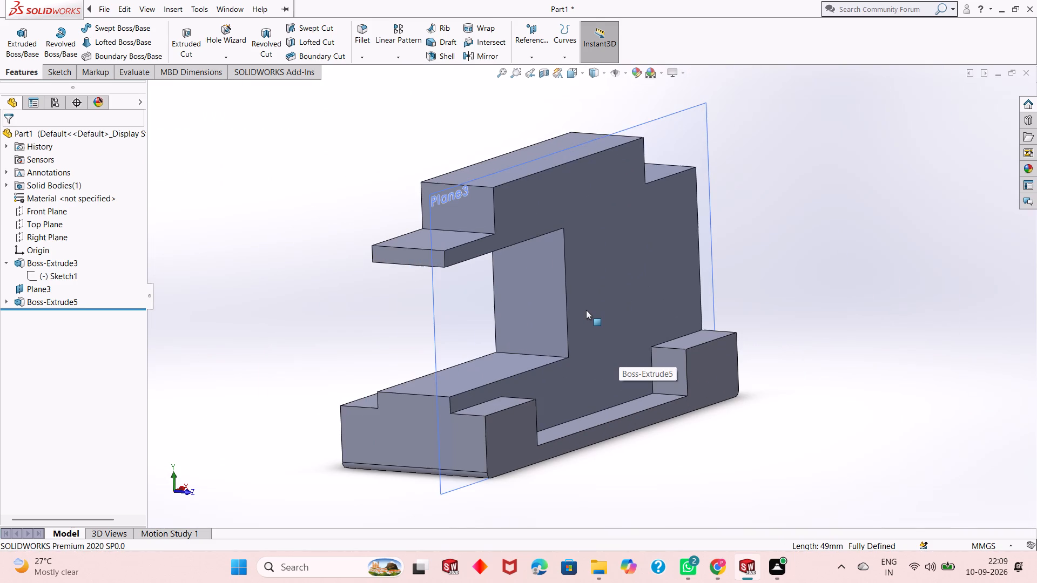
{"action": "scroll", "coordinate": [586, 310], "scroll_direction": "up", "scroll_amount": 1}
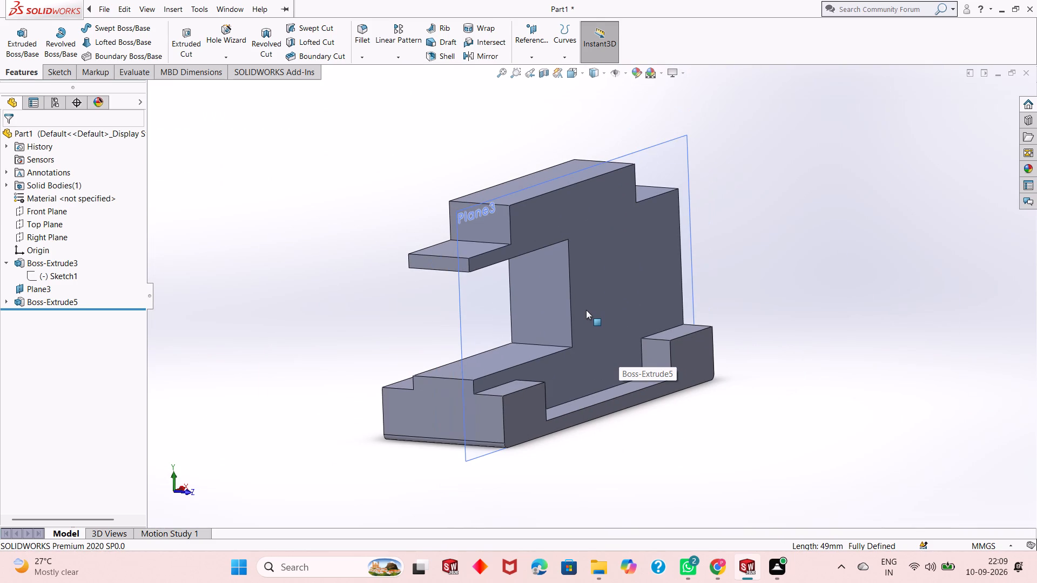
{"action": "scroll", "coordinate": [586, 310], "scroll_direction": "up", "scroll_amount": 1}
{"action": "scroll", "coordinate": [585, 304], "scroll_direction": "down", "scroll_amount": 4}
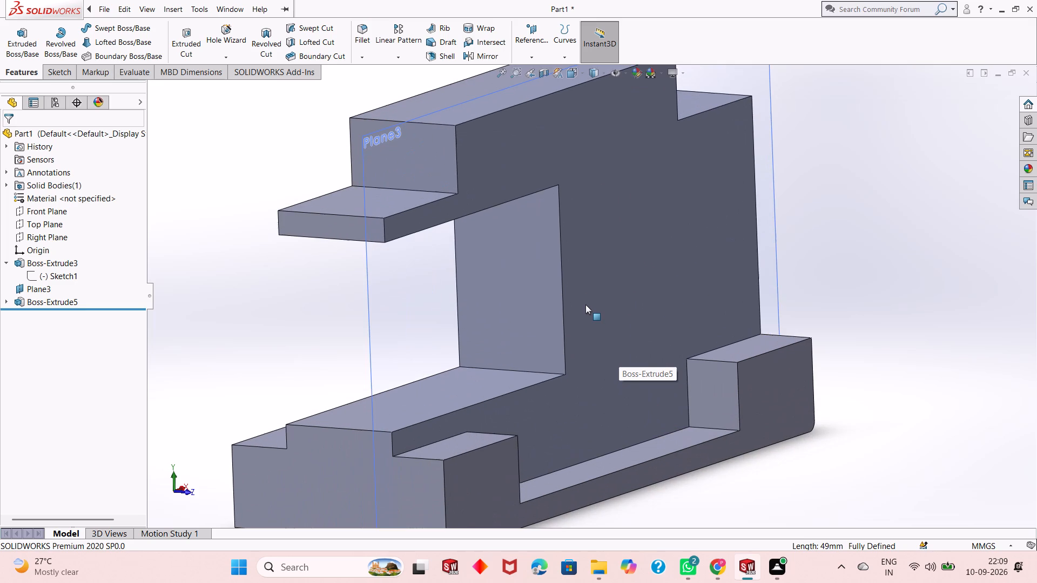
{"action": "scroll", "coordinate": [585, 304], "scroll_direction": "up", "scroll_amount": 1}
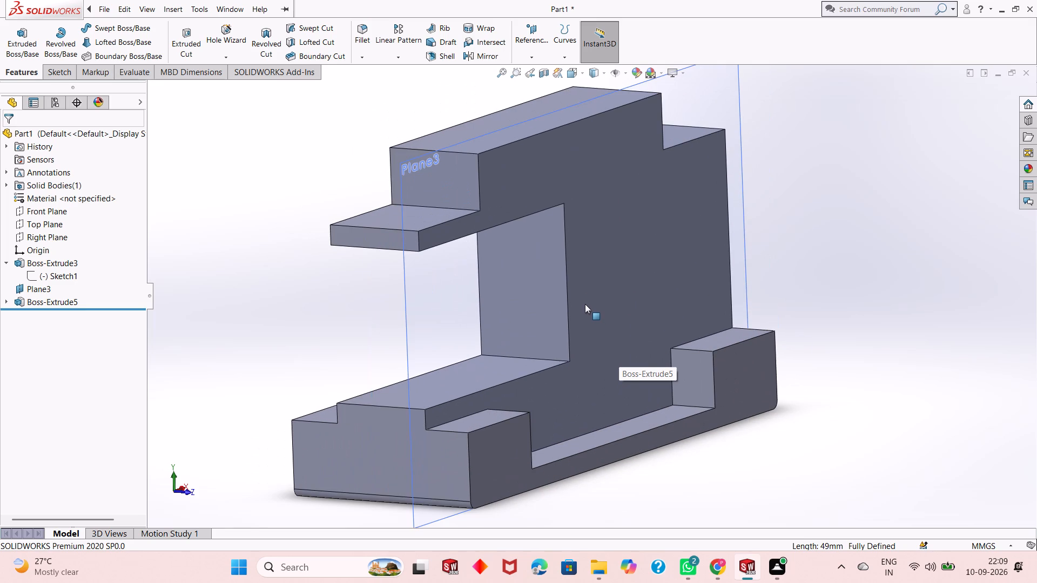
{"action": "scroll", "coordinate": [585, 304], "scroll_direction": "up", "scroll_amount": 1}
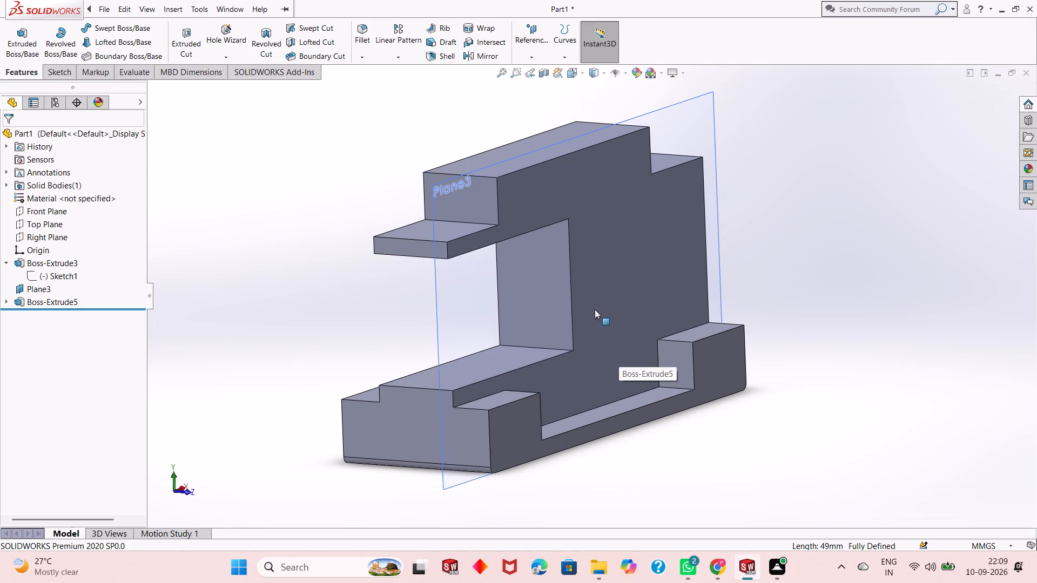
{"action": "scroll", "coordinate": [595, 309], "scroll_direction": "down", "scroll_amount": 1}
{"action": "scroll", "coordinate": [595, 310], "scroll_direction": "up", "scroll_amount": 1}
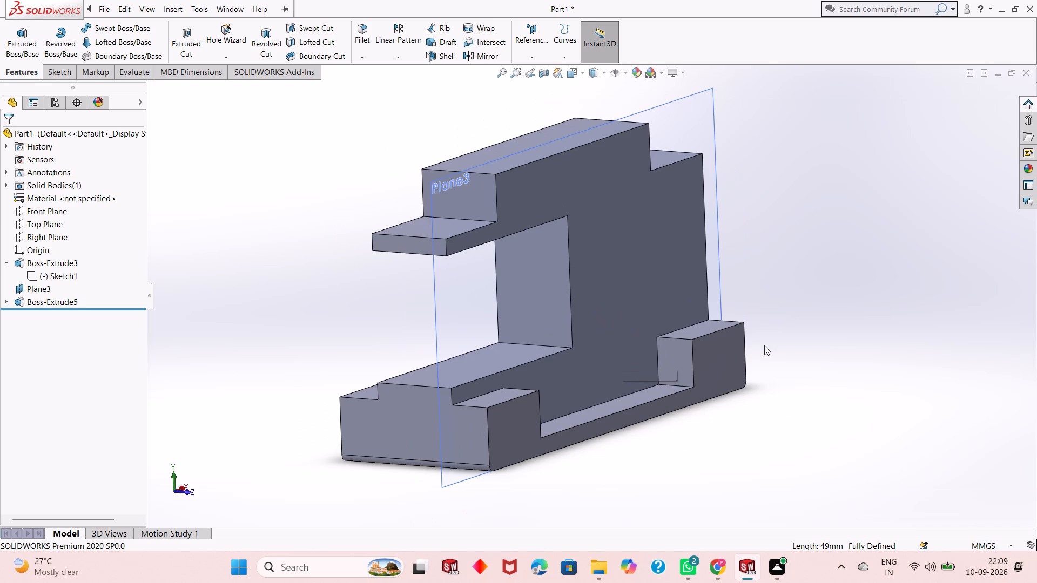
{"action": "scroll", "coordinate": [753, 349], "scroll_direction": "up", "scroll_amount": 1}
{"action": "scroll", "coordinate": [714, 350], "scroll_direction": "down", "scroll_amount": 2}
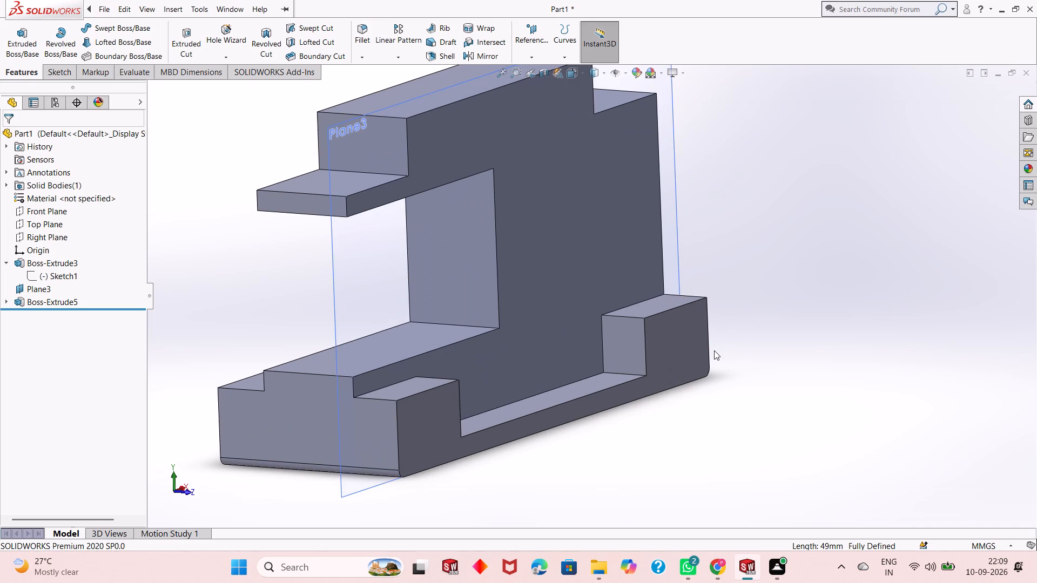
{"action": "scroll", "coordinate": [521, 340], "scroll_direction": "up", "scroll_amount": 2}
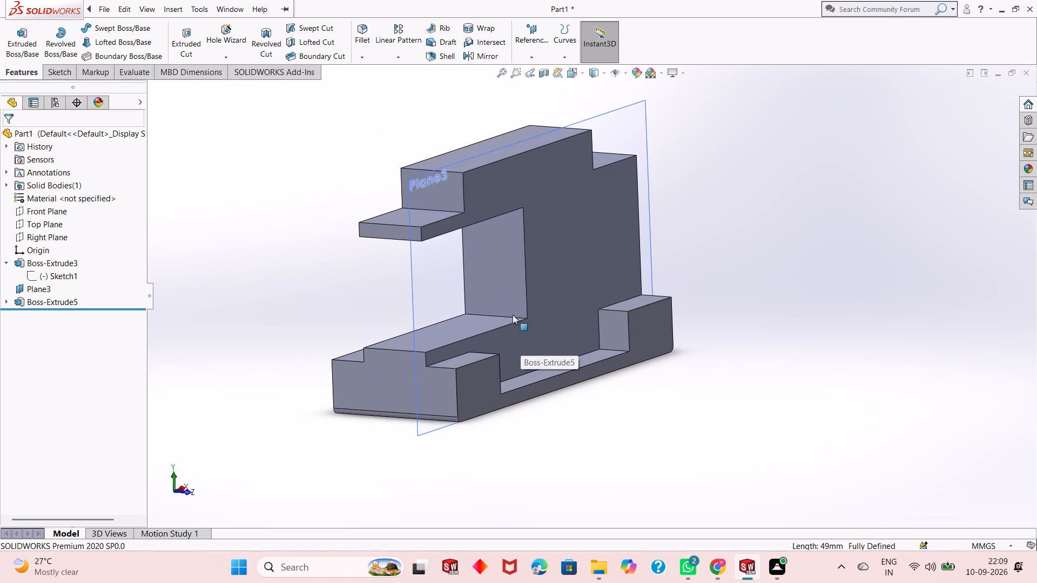
Examine the merged part from the front, underside and ends to check how the slotted upper body sits on the base.
{"action": "middle_click_drag", "start_coordinate": [583, 317], "coordinate": [562, 266]}
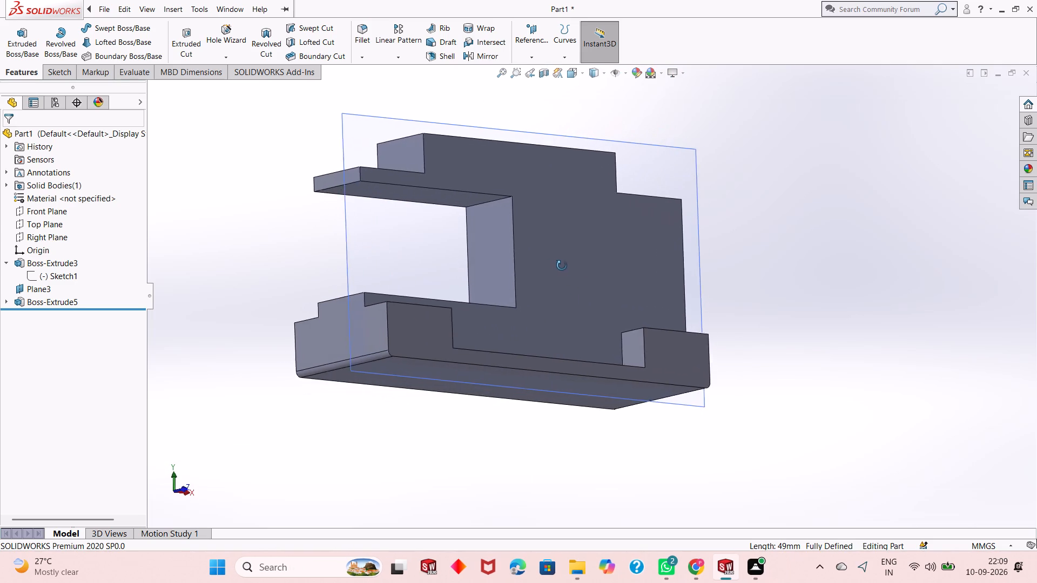
{"action": "middle_click_drag", "start_coordinate": [562, 266], "coordinate": [473, 280]}
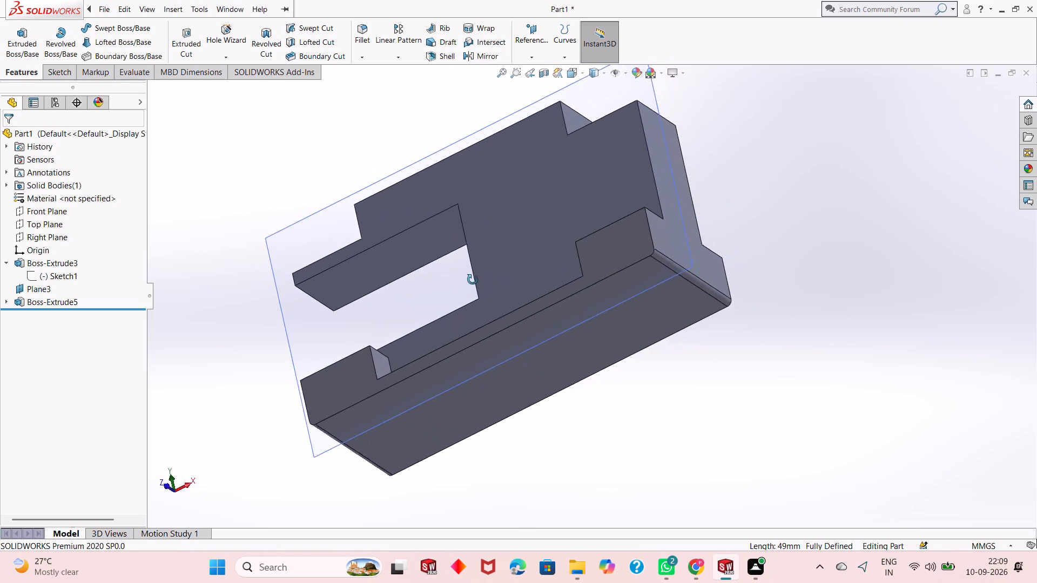
{"action": "middle_click_drag", "start_coordinate": [473, 280], "coordinate": [513, 424]}
{"action": "middle_click_drag", "start_coordinate": [514, 278], "coordinate": [598, 221]}
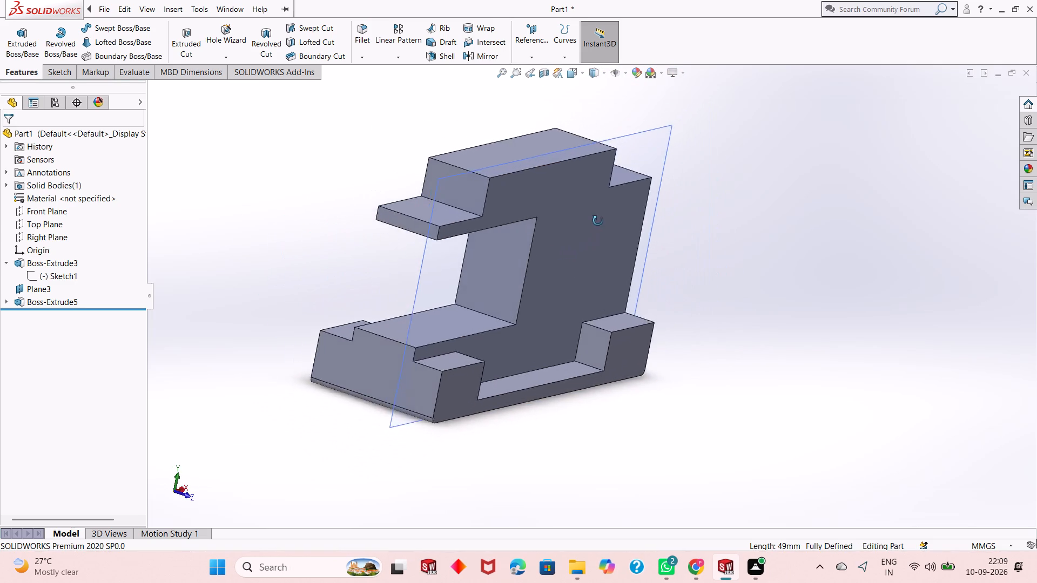
{"action": "middle_click_drag", "start_coordinate": [598, 221], "coordinate": [565, 224]}
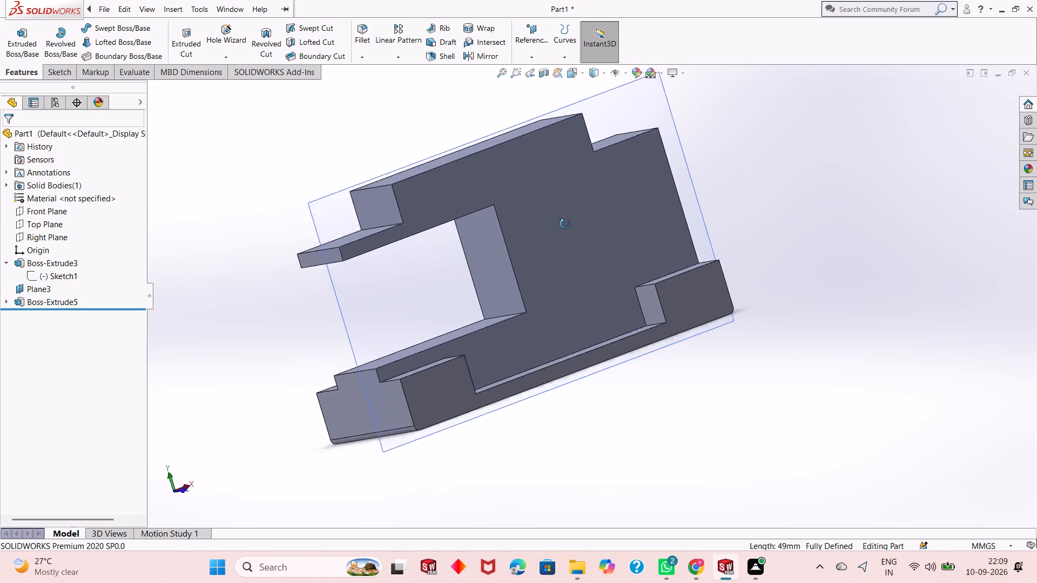
{"action": "middle_click_drag", "start_coordinate": [565, 224], "coordinate": [638, 174]}
{"action": "middle_click_drag", "start_coordinate": [577, 387], "coordinate": [533, 364]}
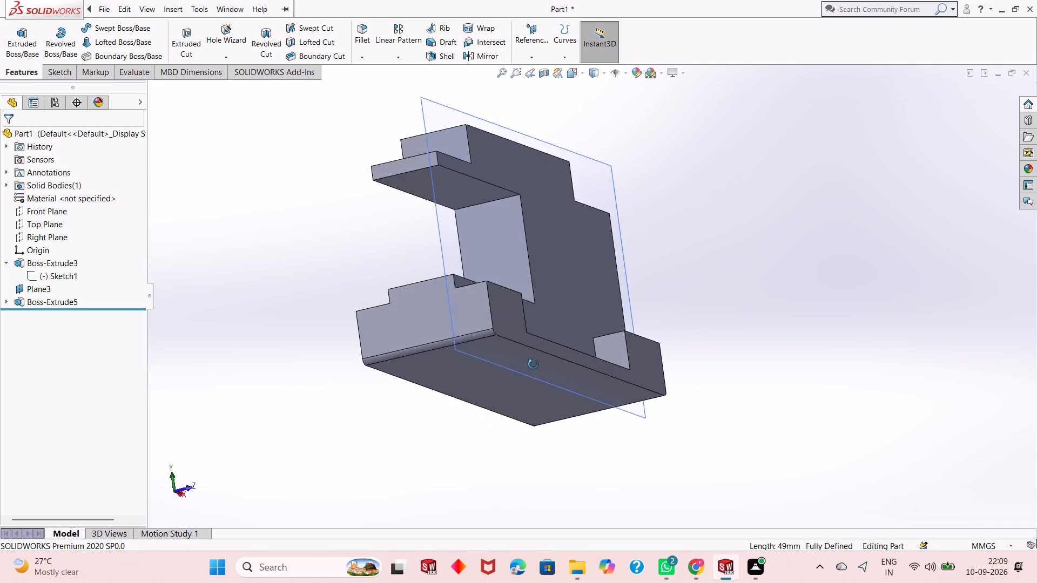
Hide the reference plane offset 12 mm from Front so only the solid part is displayed.
{"action": "middle_click_drag", "start_coordinate": [533, 364], "coordinate": [509, 446]}
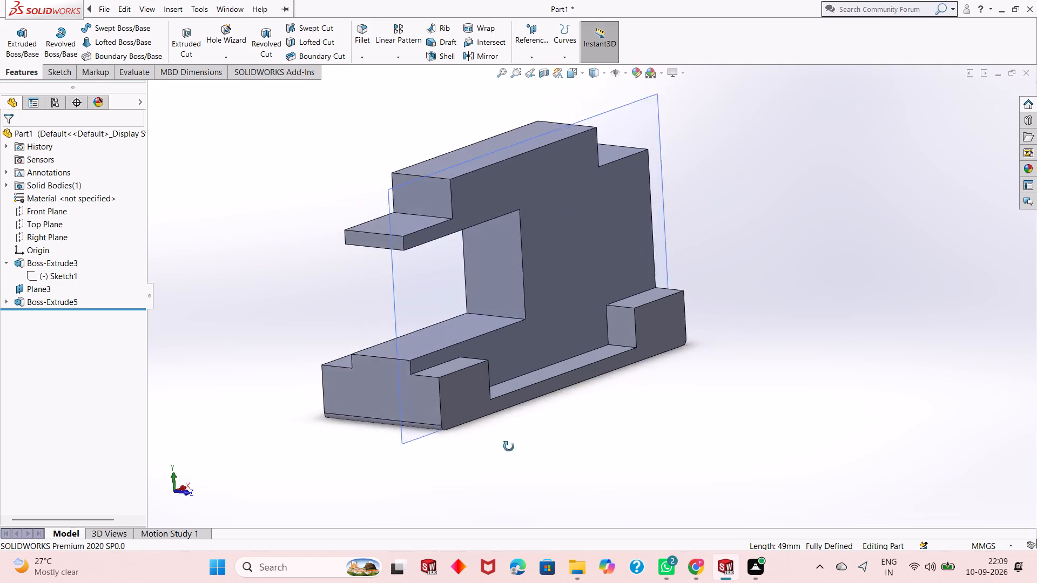
{"action": "middle_click_drag", "start_coordinate": [509, 446], "coordinate": [476, 449]}
{"action": "scroll", "coordinate": [490, 273], "scroll_direction": "down", "scroll_amount": 3}
{"action": "scroll", "coordinate": [493, 343], "scroll_direction": "up", "scroll_amount": 2}
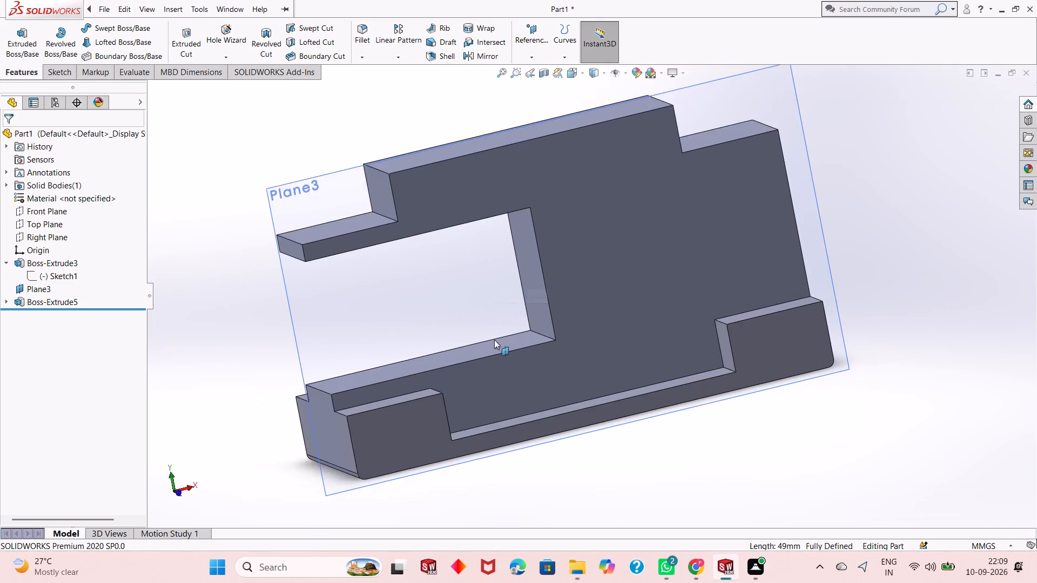
{"action": "scroll", "coordinate": [494, 340], "scroll_direction": "up", "scroll_amount": 1}
{"action": "middle_click_drag", "start_coordinate": [505, 334], "coordinate": [705, 278]}
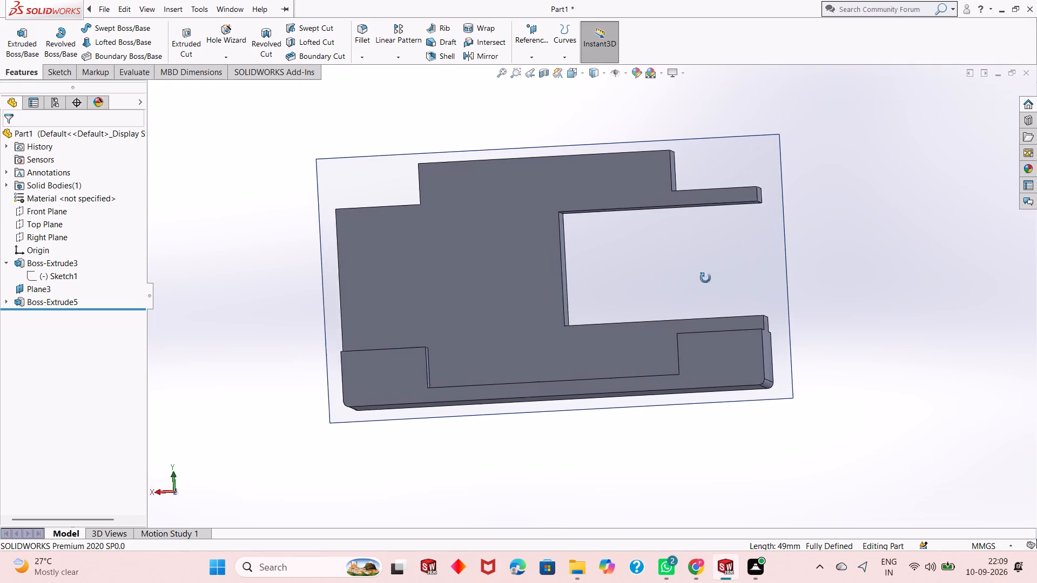
{"action": "middle_click_drag", "start_coordinate": [705, 278], "coordinate": [515, 360]}
{"action": "right_click", "coordinate": [729, 132]}
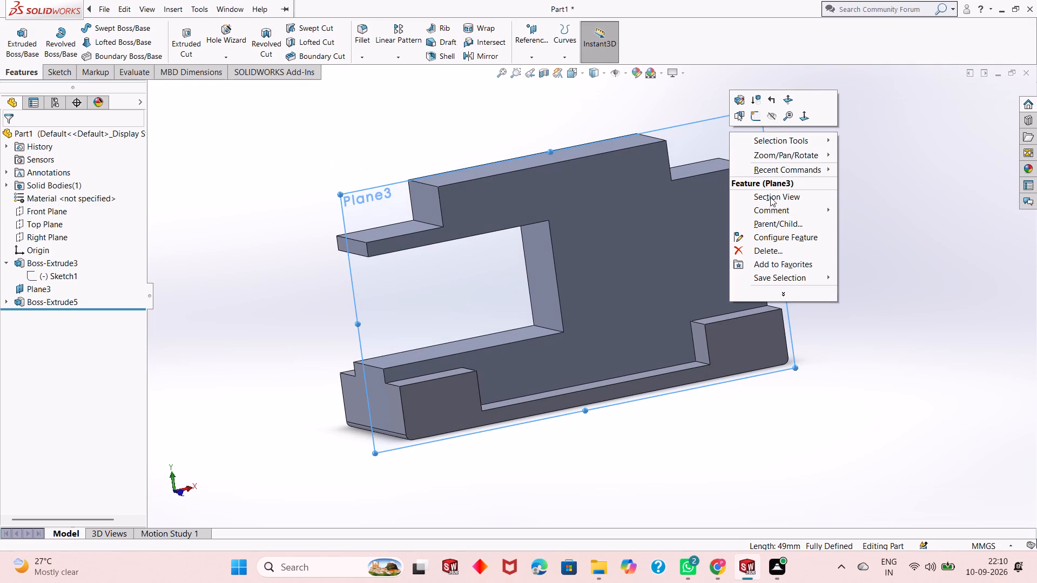
{"action": "left_click", "coordinate": [768, 117]}
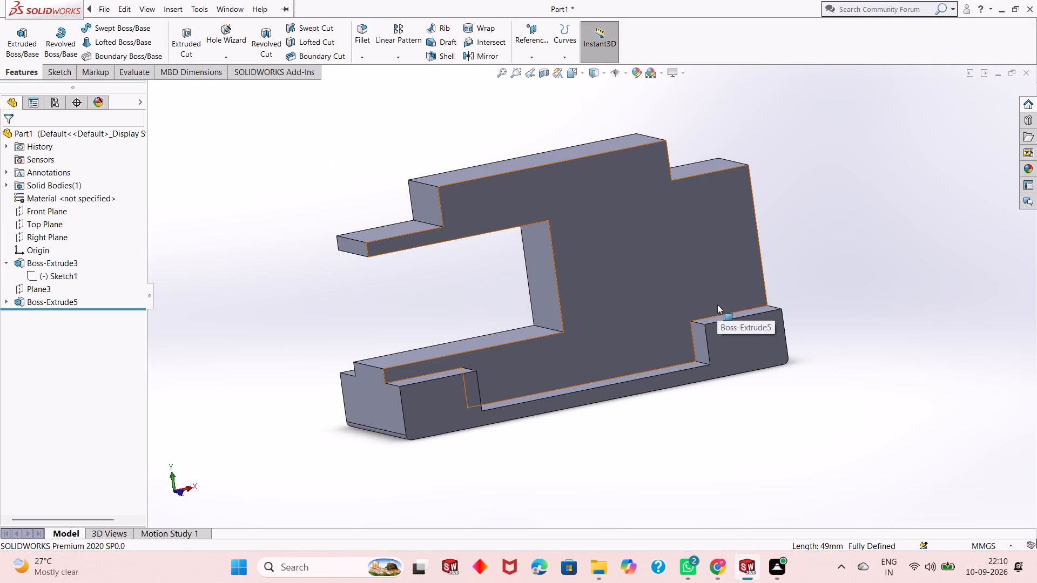
Examine the part from both ends and close up at the inner corner of the slot in the upper body.
{"action": "scroll", "coordinate": [684, 322], "scroll_direction": "up", "scroll_amount": 2}
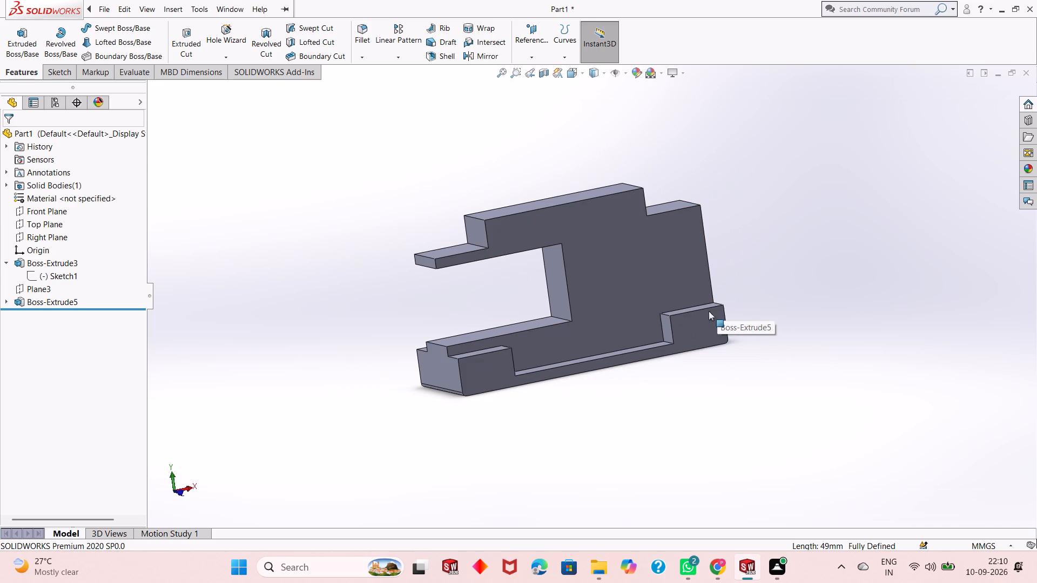
{"action": "scroll", "coordinate": [544, 261], "scroll_direction": "down", "scroll_amount": 1}
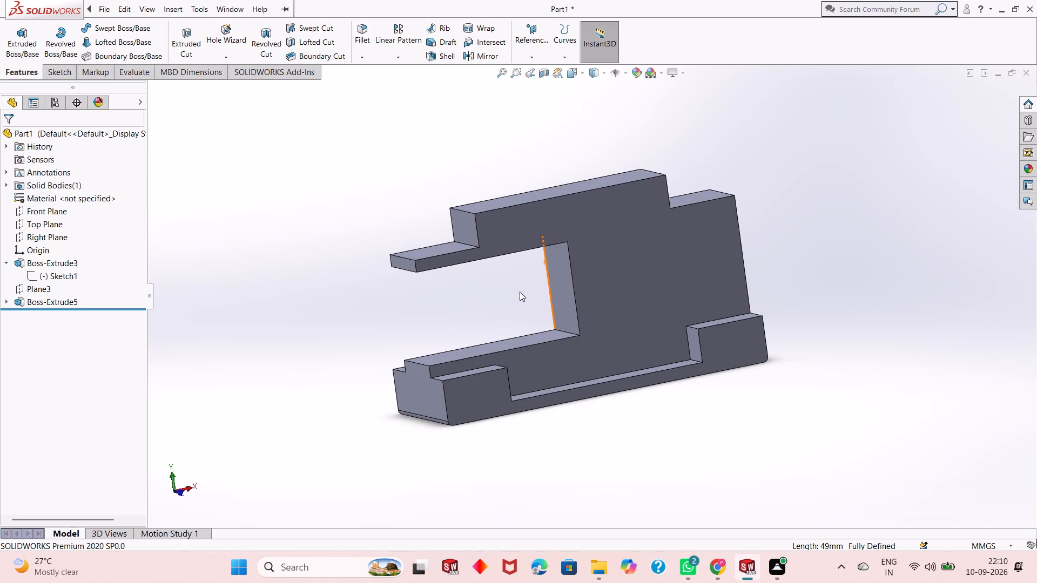
{"action": "scroll", "coordinate": [519, 293], "scroll_direction": "up", "scroll_amount": 1}
{"action": "scroll", "coordinate": [598, 297], "scroll_direction": "down", "scroll_amount": 2}
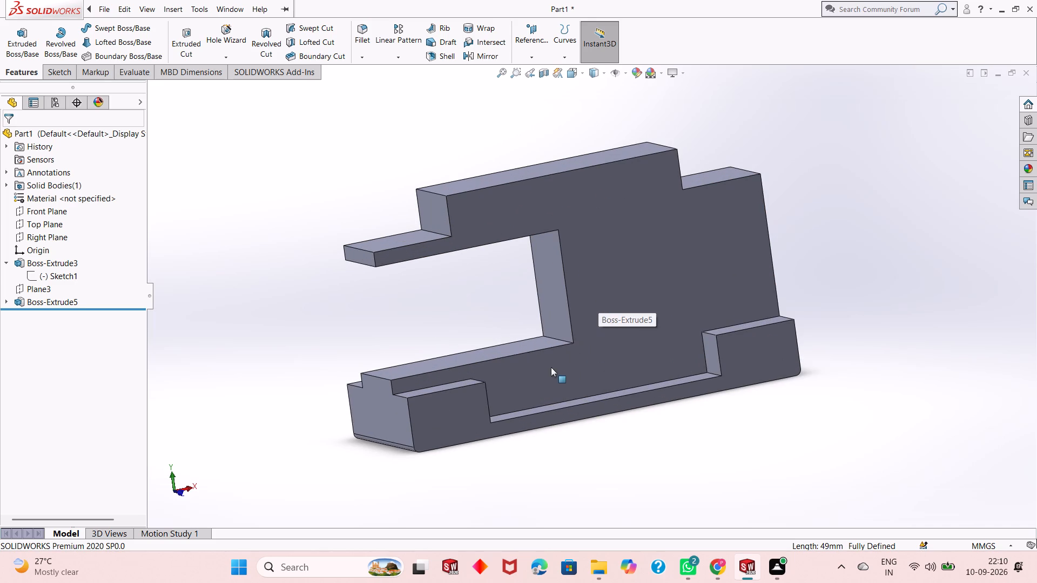
{"action": "middle_click_drag", "start_coordinate": [454, 309], "coordinate": [607, 267]}
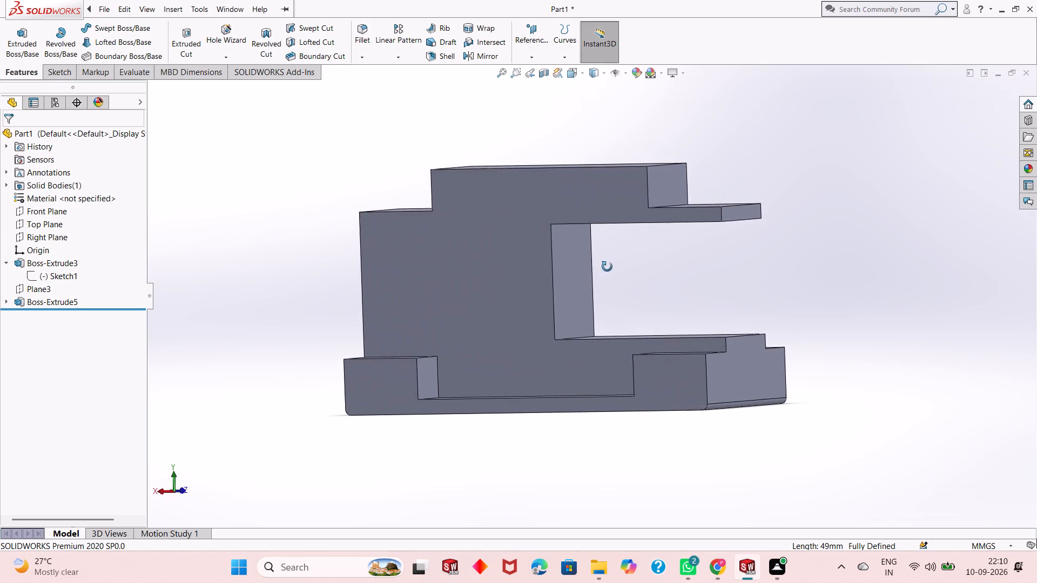
{"action": "middle_click_drag", "start_coordinate": [607, 267], "coordinate": [686, 274]}
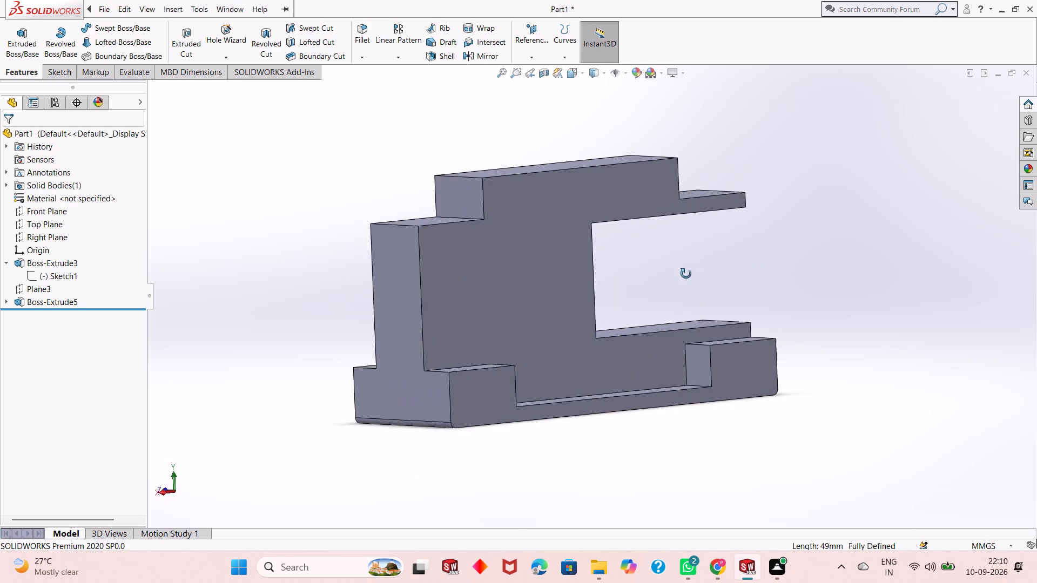
{"action": "middle_click_drag", "start_coordinate": [686, 274], "coordinate": [468, 350]}
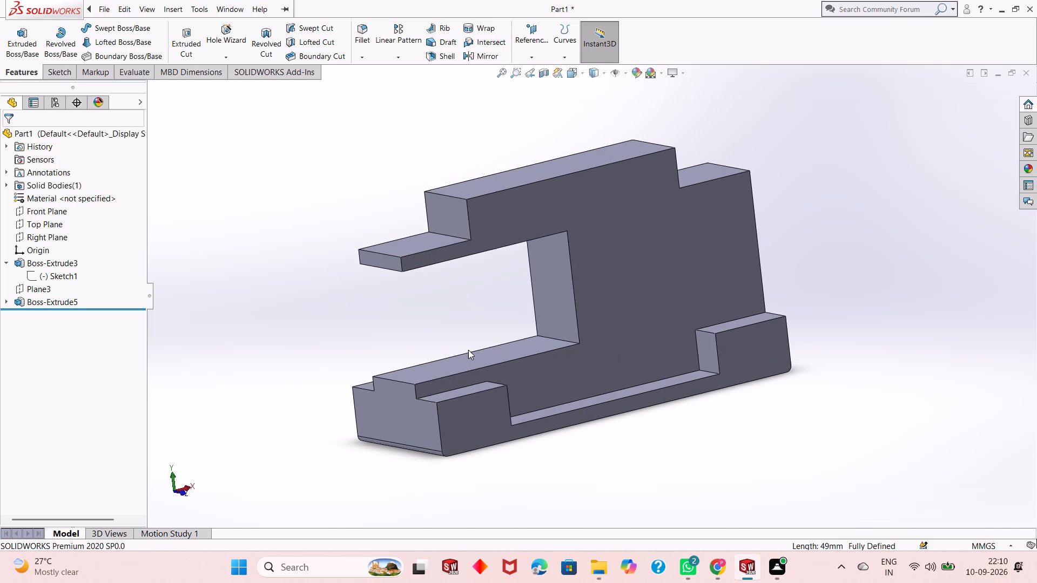
{"action": "scroll", "coordinate": [468, 350], "scroll_direction": "up", "scroll_amount": 2}
{"action": "scroll", "coordinate": [494, 320], "scroll_direction": "down", "scroll_amount": 2}
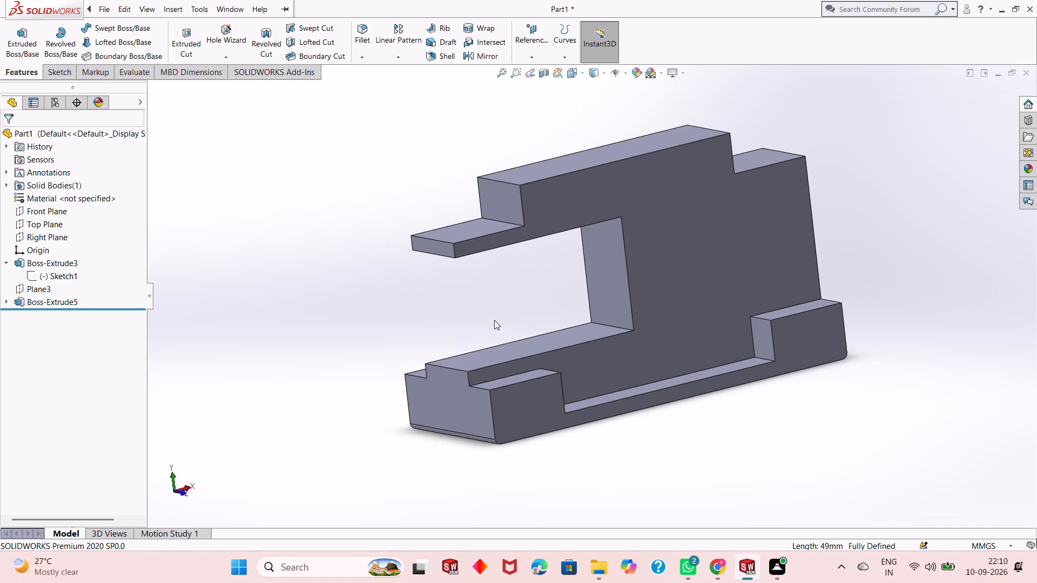
{"action": "scroll", "coordinate": [469, 298], "scroll_direction": "up", "scroll_amount": 2}
{"action": "scroll", "coordinate": [675, 258], "scroll_direction": "down", "scroll_amount": 1}
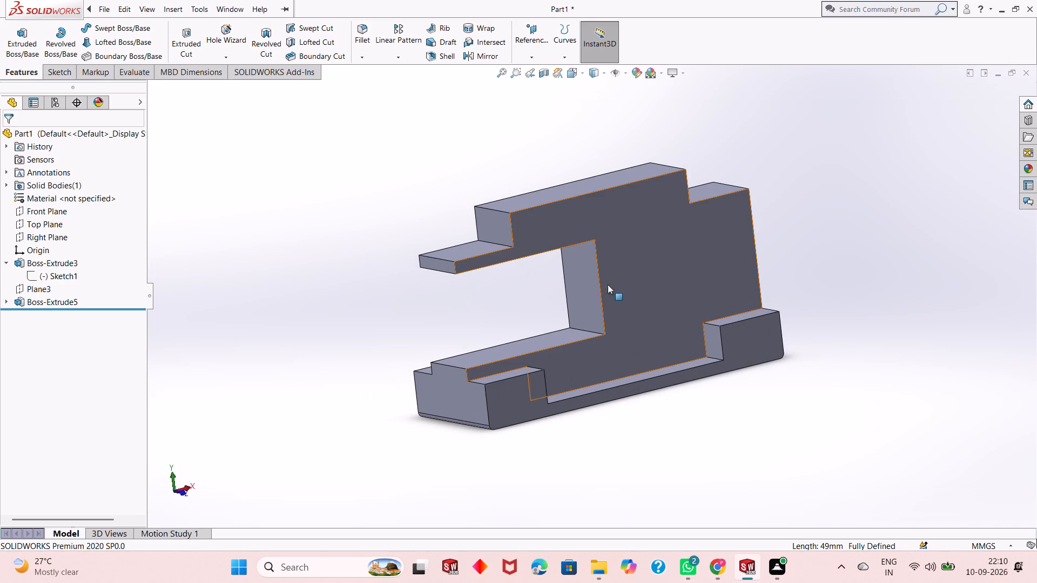
{"action": "scroll", "coordinate": [587, 294], "scroll_direction": "down", "scroll_amount": 3}
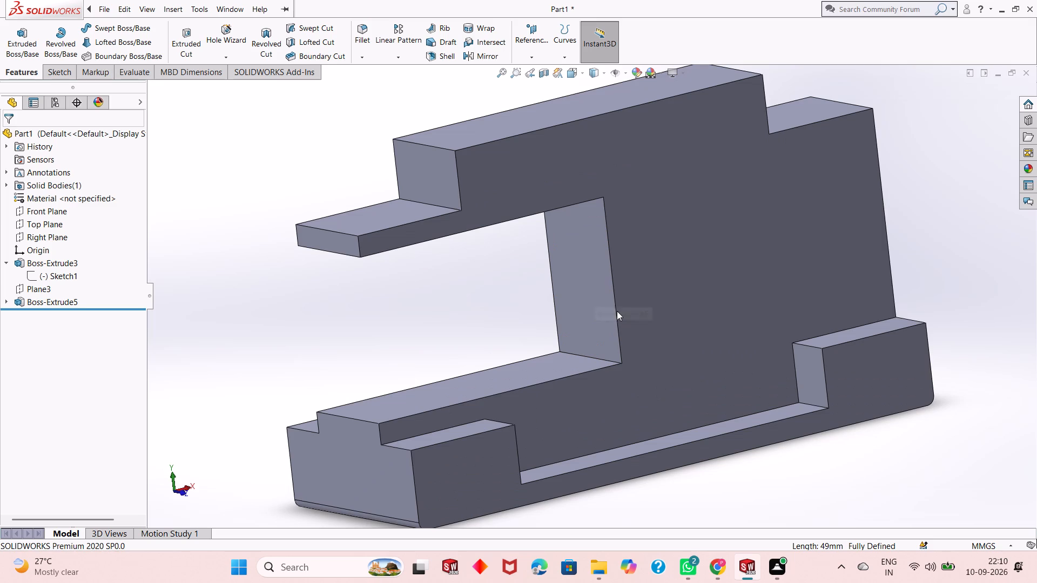
{"action": "scroll", "coordinate": [605, 329], "scroll_direction": "down", "scroll_amount": 2}
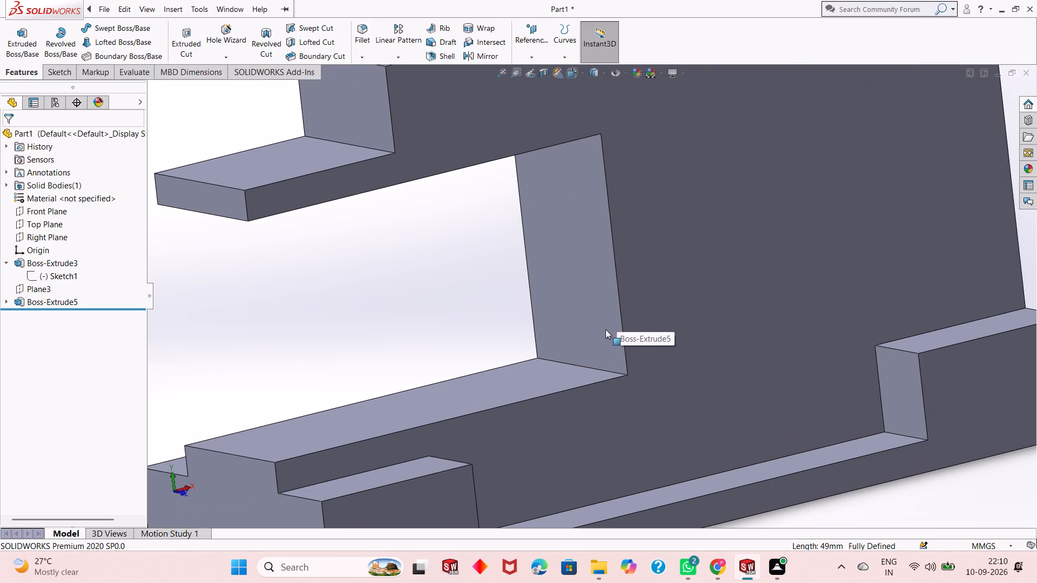
{"action": "scroll", "coordinate": [600, 331], "scroll_direction": "down", "scroll_amount": 1}
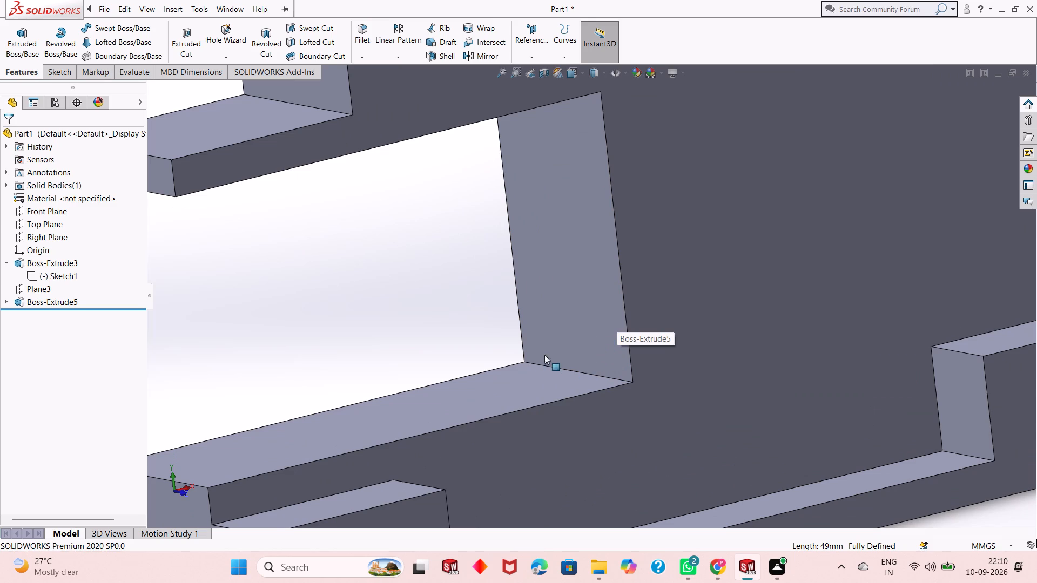
{"action": "scroll", "coordinate": [502, 354], "scroll_direction": "down", "scroll_amount": 2}
{"action": "scroll", "coordinate": [497, 355], "scroll_direction": "up", "scroll_amount": 8}
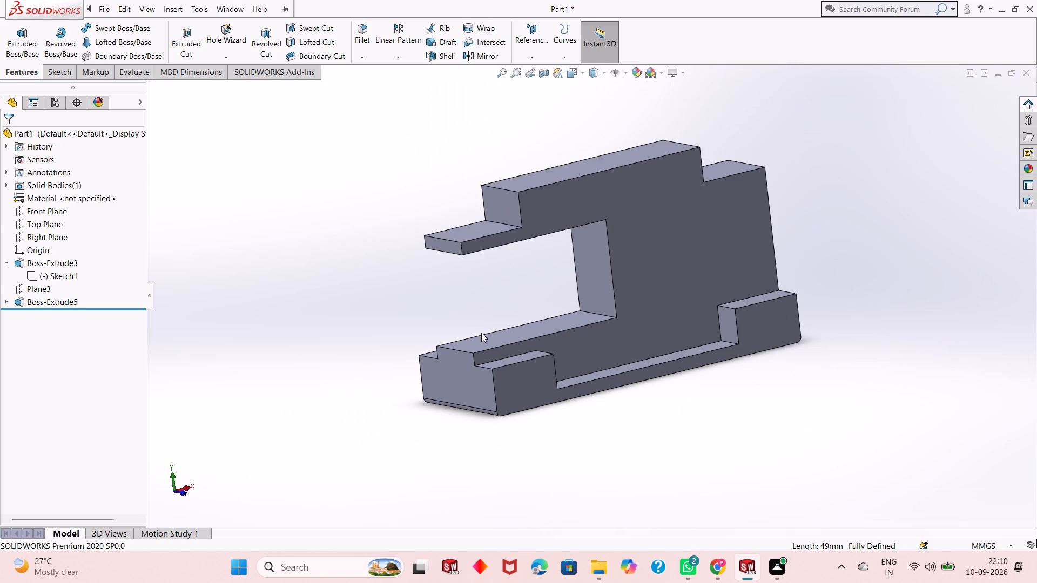
Inspect the part from above, below and the front, checking the stepped top, the slot and the recessed base.
{"action": "middle_click_drag", "start_coordinate": [529, 265], "coordinate": [551, 253]}
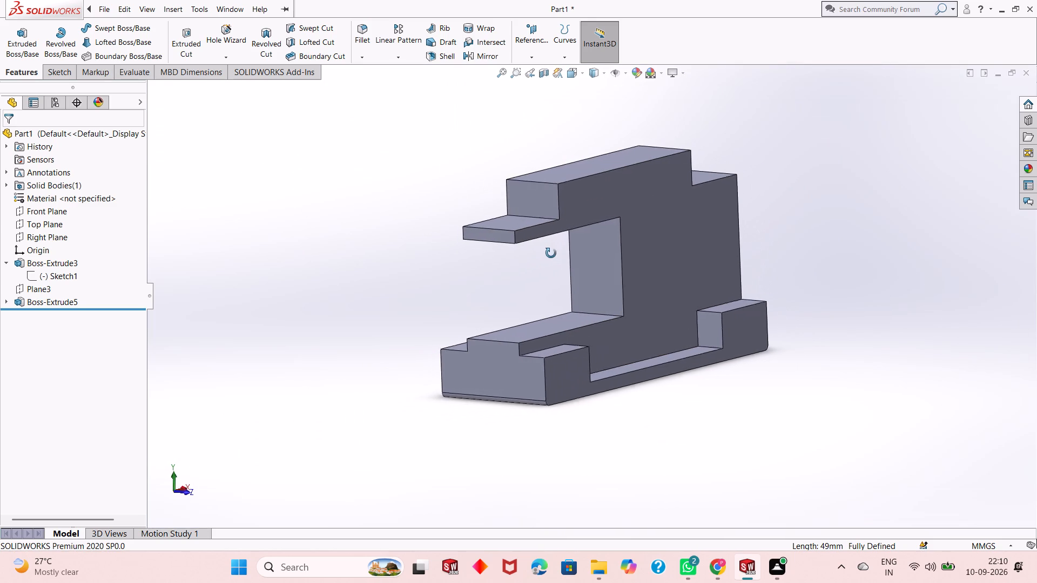
{"action": "middle_click_drag", "start_coordinate": [551, 253], "coordinate": [470, 396]}
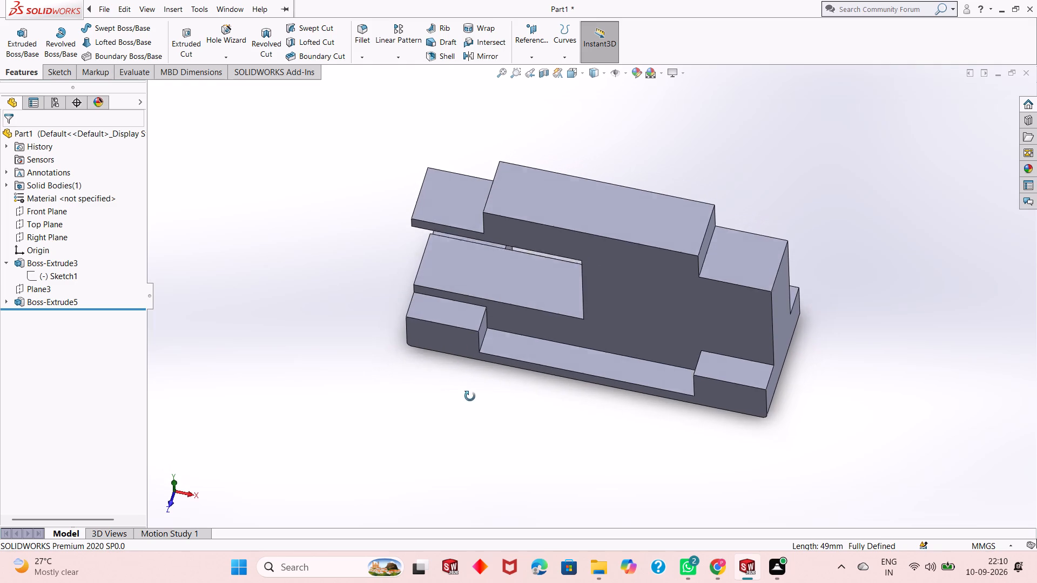
{"action": "middle_click_drag", "start_coordinate": [470, 396], "coordinate": [470, 415]}
{"action": "middle_click_drag", "start_coordinate": [549, 265], "coordinate": [573, 137]}
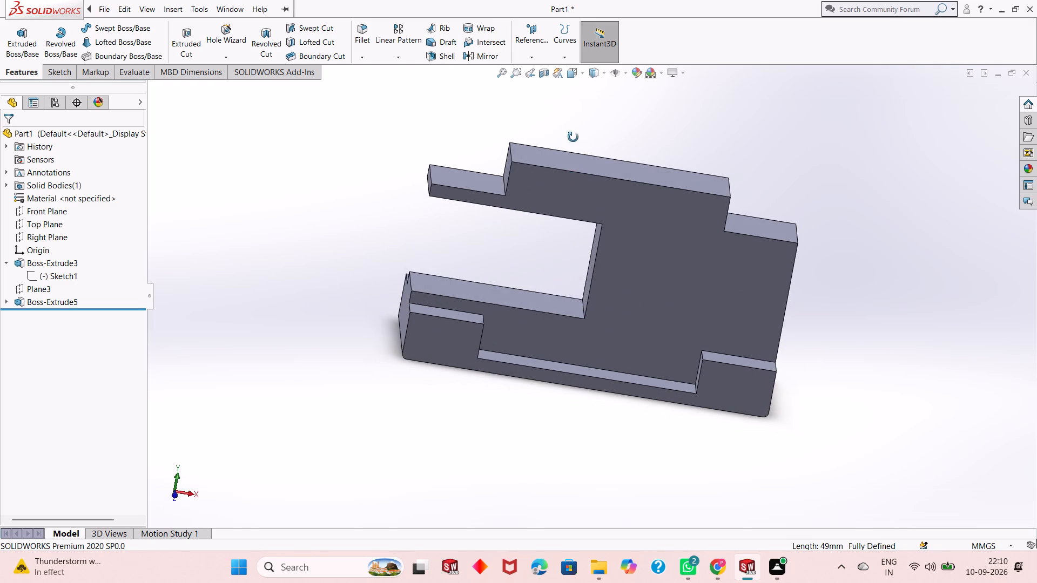
{"action": "middle_click_drag", "start_coordinate": [573, 137], "coordinate": [573, 136]}
{"action": "middle_click_drag", "start_coordinate": [726, 209], "coordinate": [767, 150]}
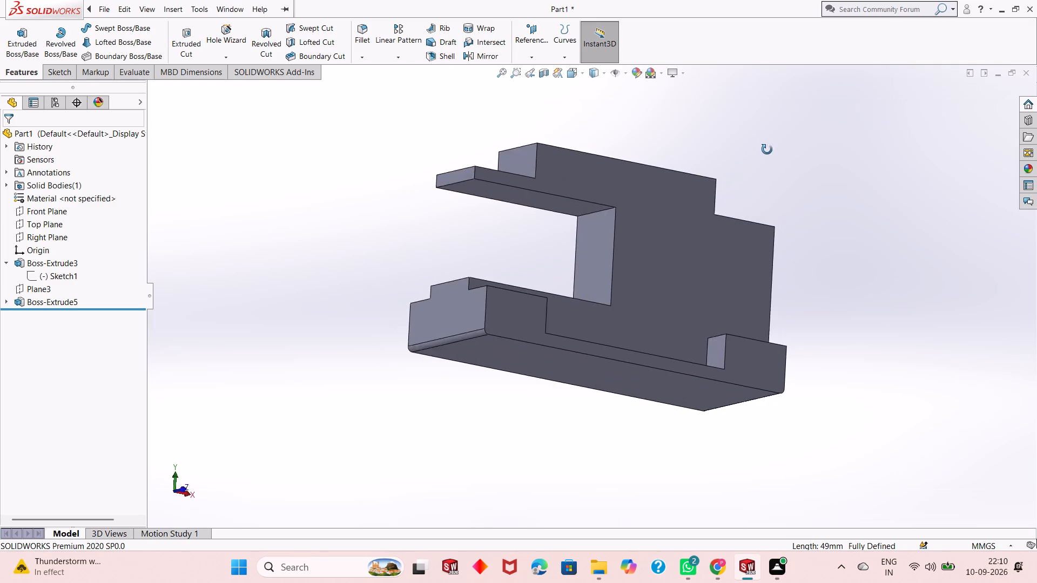
{"action": "middle_click_drag", "start_coordinate": [767, 150], "coordinate": [771, 173]}
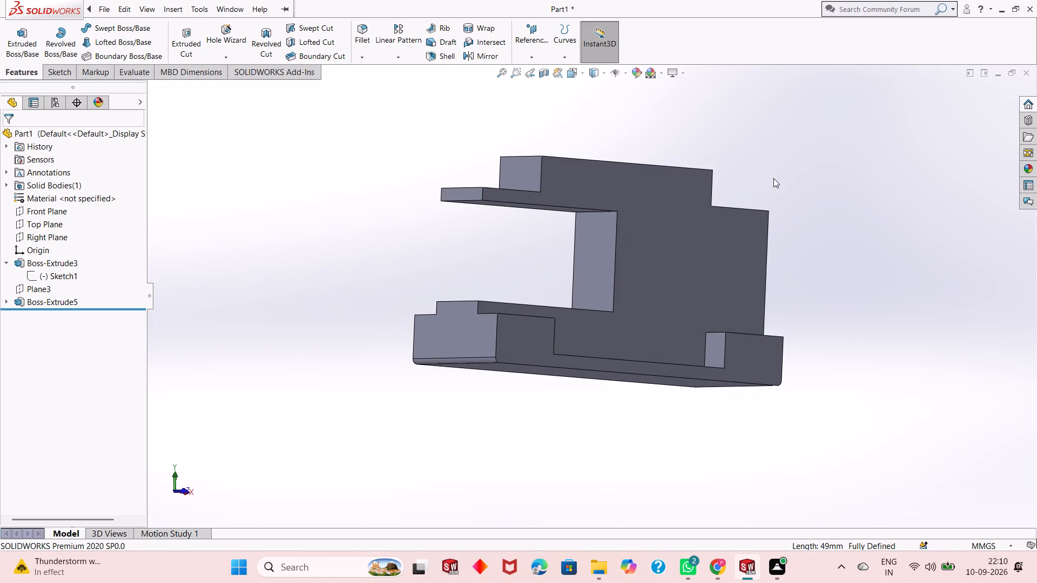
{"action": "middle_click_drag", "start_coordinate": [687, 299], "coordinate": [677, 307]}
{"action": "middle_click_drag", "start_coordinate": [692, 250], "coordinate": [677, 269]}
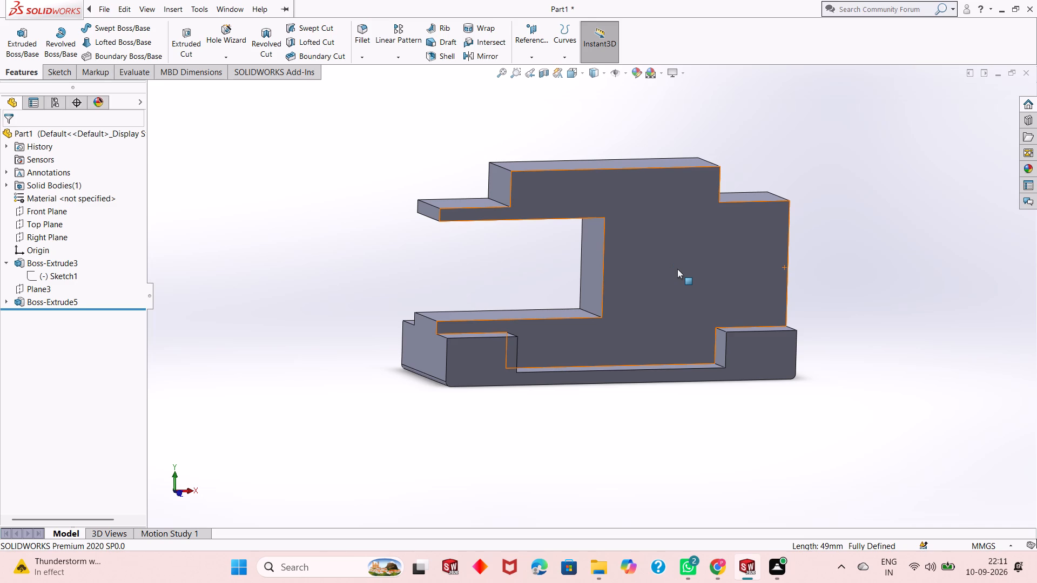
{"action": "scroll", "coordinate": [677, 269], "scroll_direction": "down", "scroll_amount": 3}
{"action": "scroll", "coordinate": [677, 269], "scroll_direction": "up", "scroll_amount": 4}
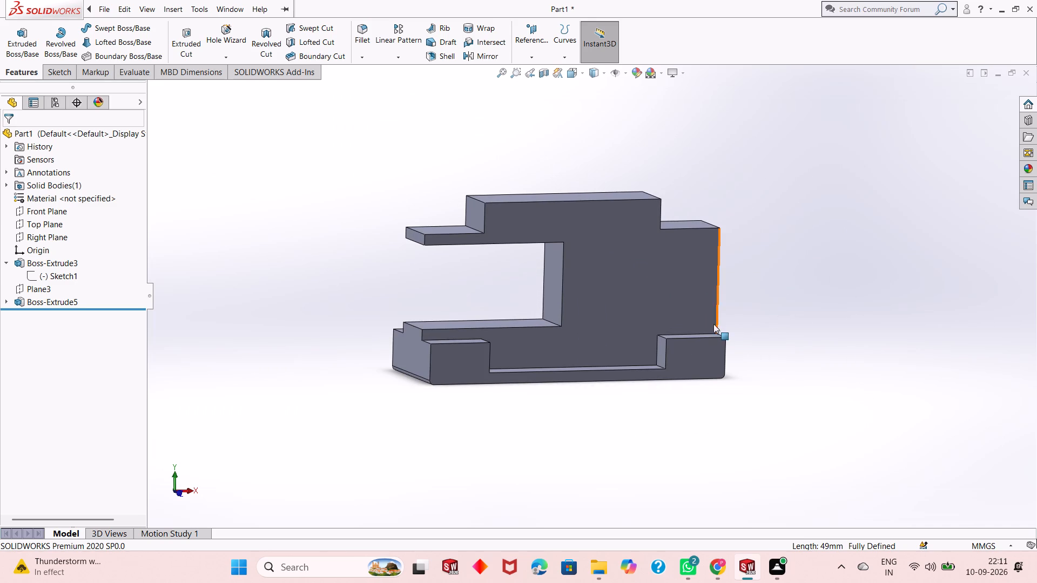
{"action": "middle_click_drag", "start_coordinate": [550, 358], "coordinate": [576, 368]}
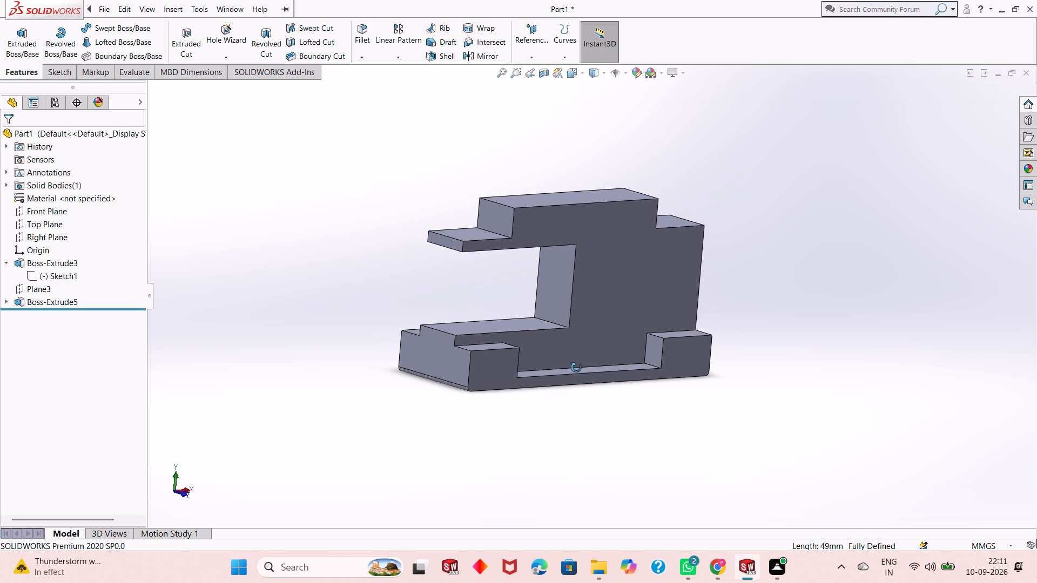
{"action": "middle_click_drag", "start_coordinate": [576, 368], "coordinate": [563, 338]}
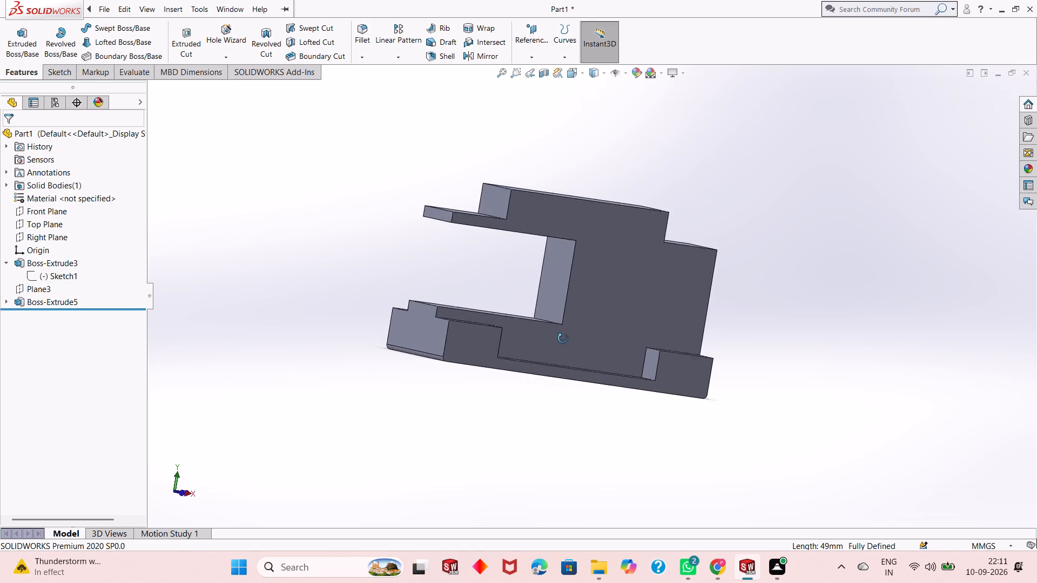
{"action": "middle_click_drag", "start_coordinate": [563, 338], "coordinate": [530, 348]}
{"action": "middle_click_drag", "start_coordinate": [775, 261], "coordinate": [771, 243]}
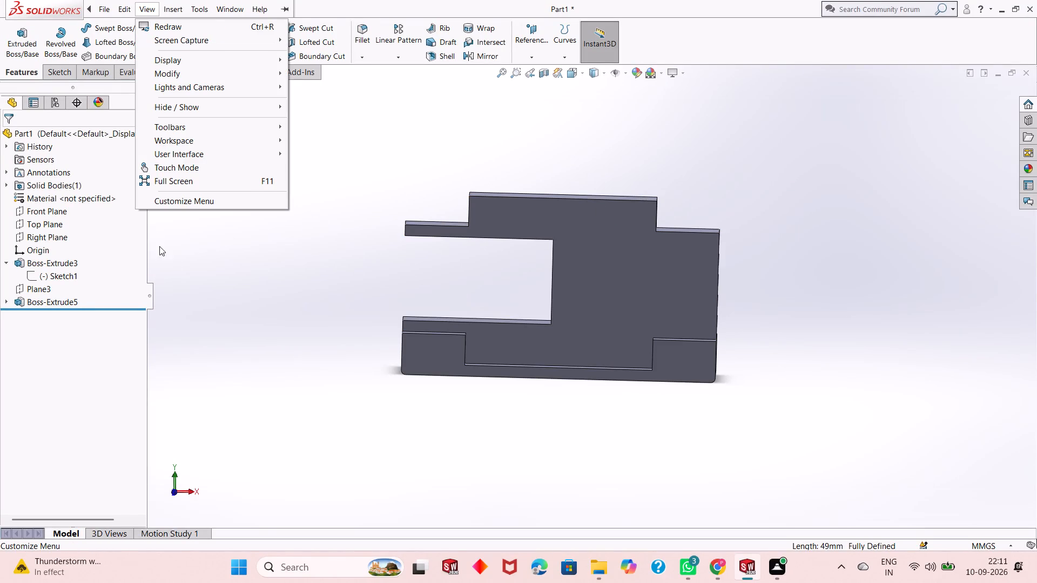
Create a reference plane from the Front Plane with a 0 mm offset.
{"action": "left_click", "coordinate": [190, 266]}
{"action": "left_click", "coordinate": [69, 76]}
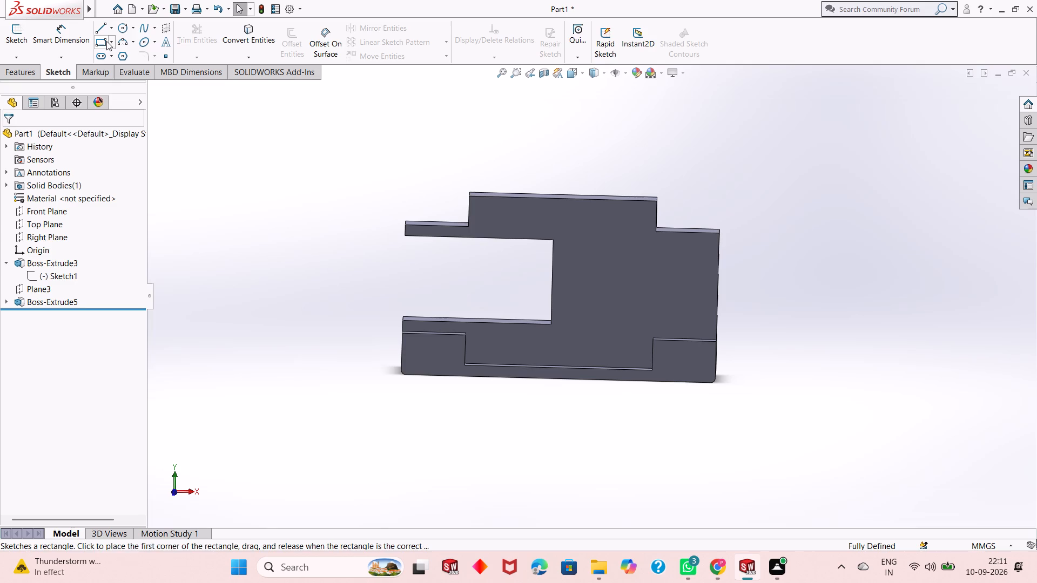
{"action": "left_click", "coordinate": [11, 70]}
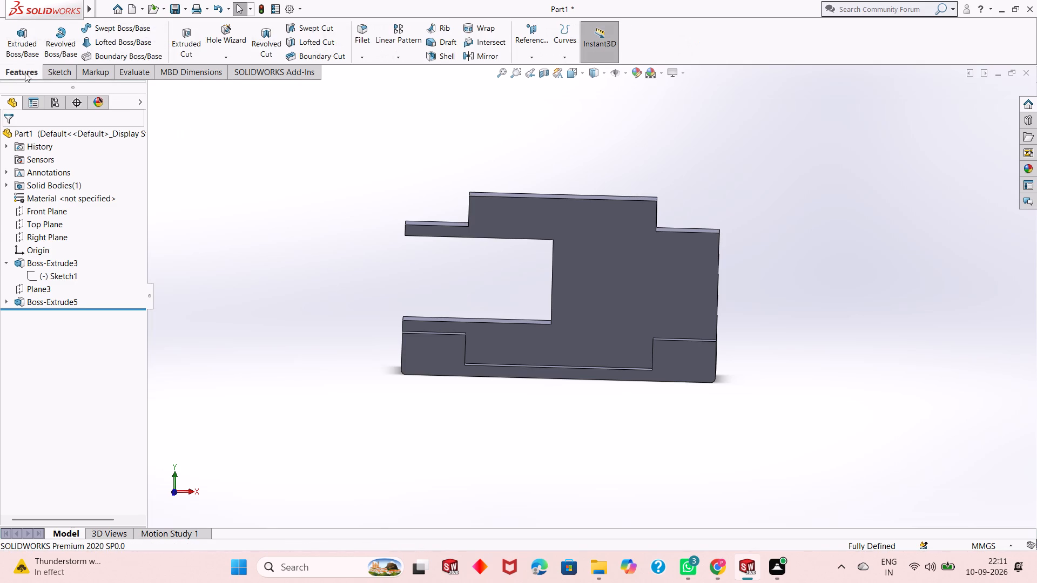
{"action": "left_click", "coordinate": [527, 50]}
{"action": "left_click", "coordinate": [536, 74]}
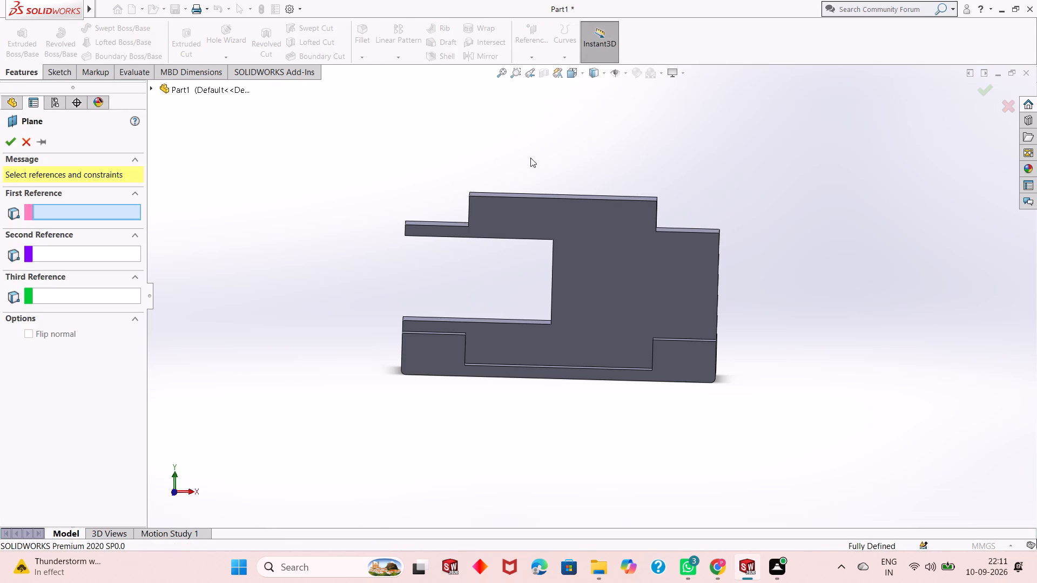
{"action": "left_click", "coordinate": [178, 92]}
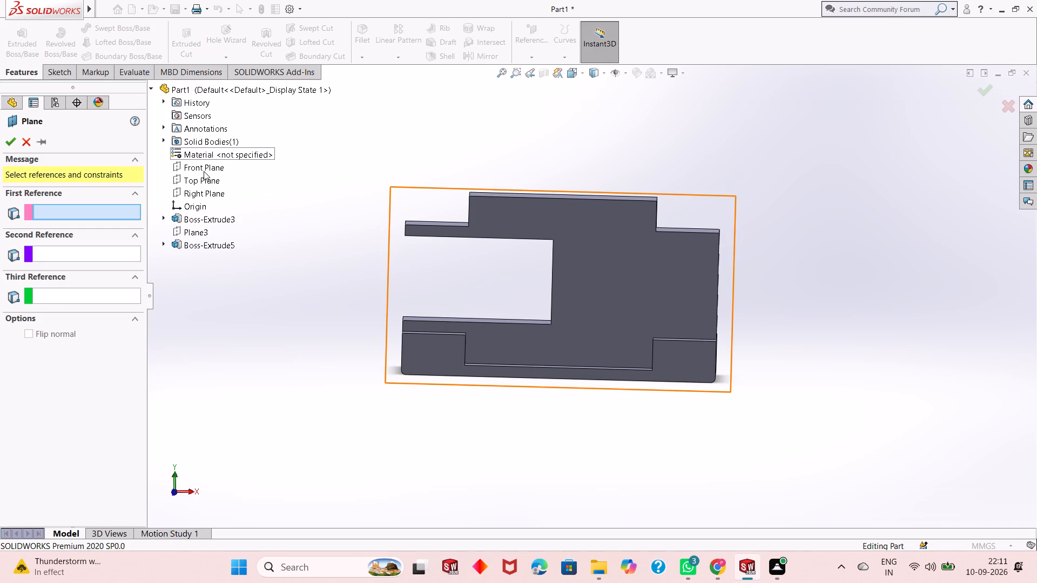
{"action": "left_click", "coordinate": [204, 171]}
{"action": "middle_click_drag", "start_coordinate": [343, 231], "coordinate": [376, 212]}
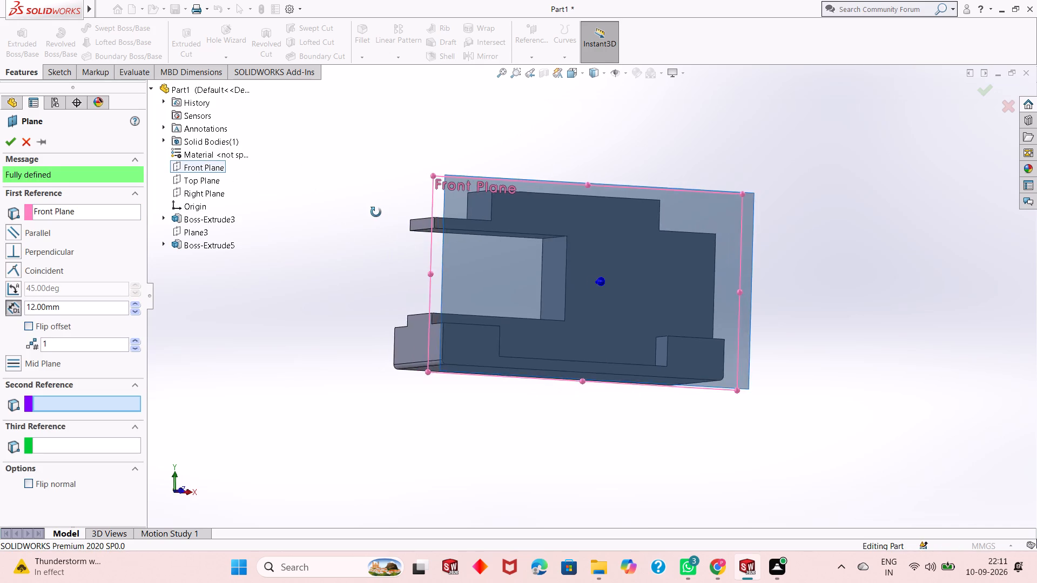
{"action": "middle_click_drag", "start_coordinate": [376, 212], "coordinate": [440, 280]}
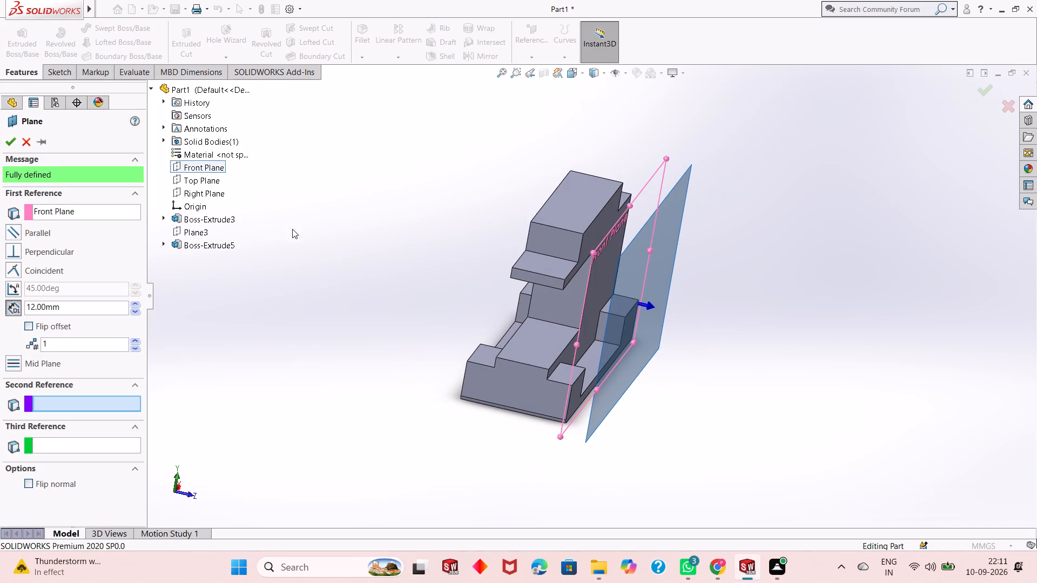
{"action": "double_click", "coordinate": [93, 303]}
{"action": "key", "text": "0"}
{"action": "key", "text": "Return"}
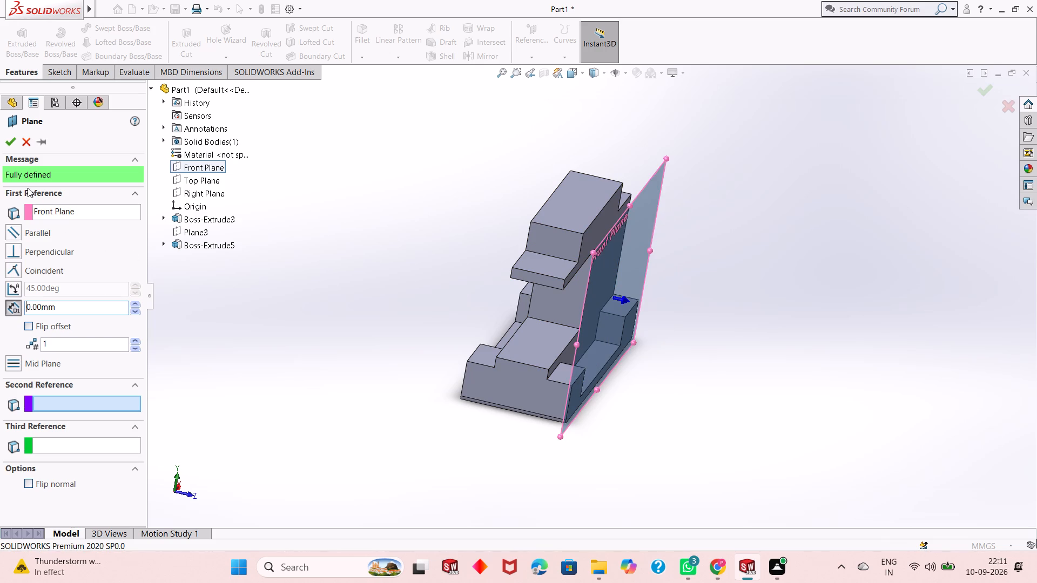
{"action": "left_click", "coordinate": [9, 147]}
Start a new sketch on the new zero-offset plane and view it face-on.
{"action": "middle_click_drag", "start_coordinate": [374, 288], "coordinate": [275, 255]}
{"action": "left_click", "coordinate": [724, 213]}
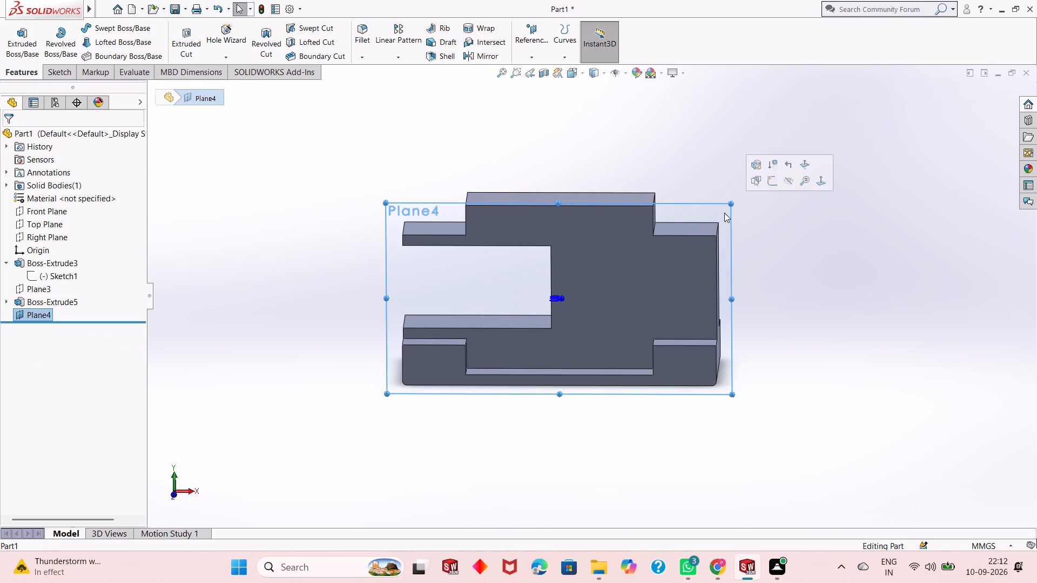
{"action": "left_click", "coordinate": [769, 181]}
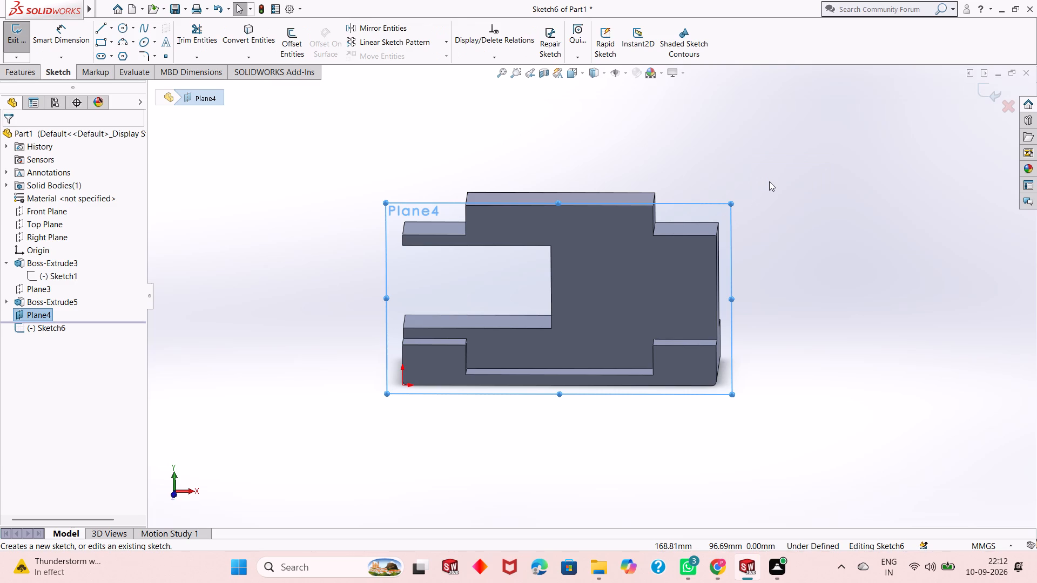
{"action": "key", "text": "ctrl+8"}
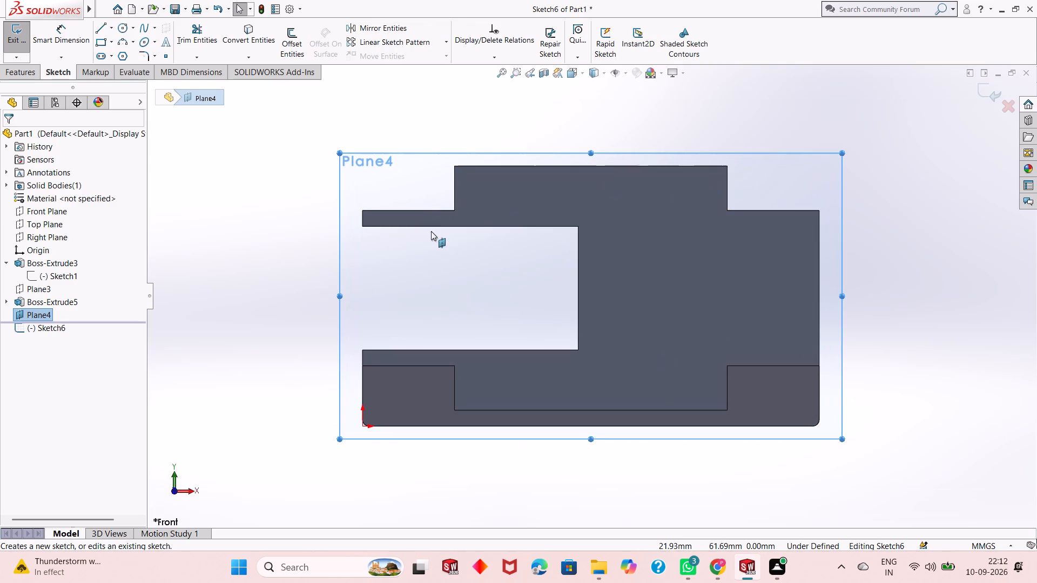
Examine the slot opening and stepped outline of the part face-on against the new sketch plane.
{"action": "scroll", "coordinate": [380, 299], "scroll_direction": "down", "scroll_amount": 2}
{"action": "scroll", "coordinate": [386, 299], "scroll_direction": "up", "scroll_amount": 2}
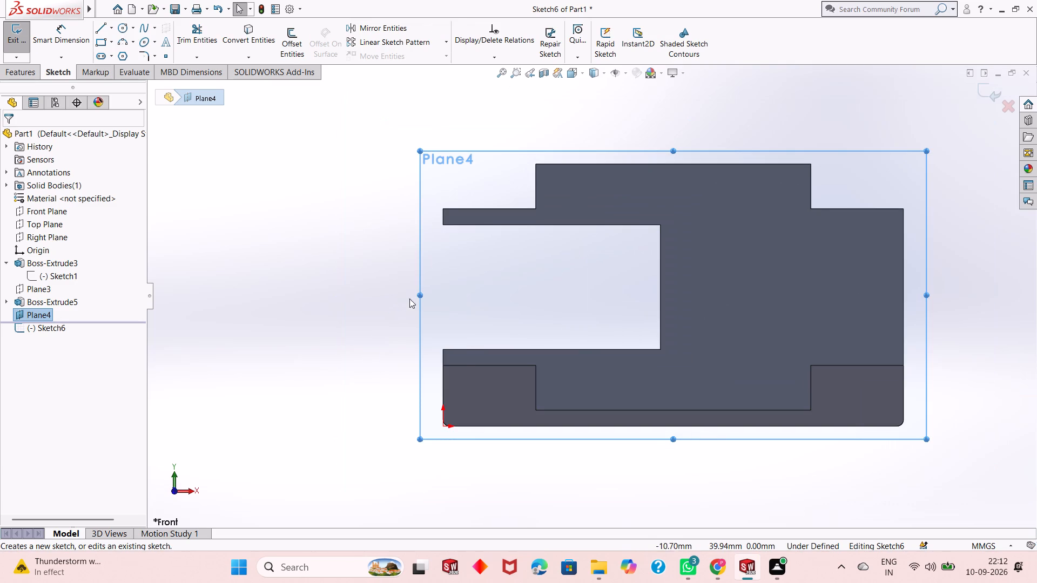
{"action": "scroll", "coordinate": [443, 307], "scroll_direction": "up", "scroll_amount": 3}
{"action": "scroll", "coordinate": [679, 246], "scroll_direction": "down", "scroll_amount": 1}
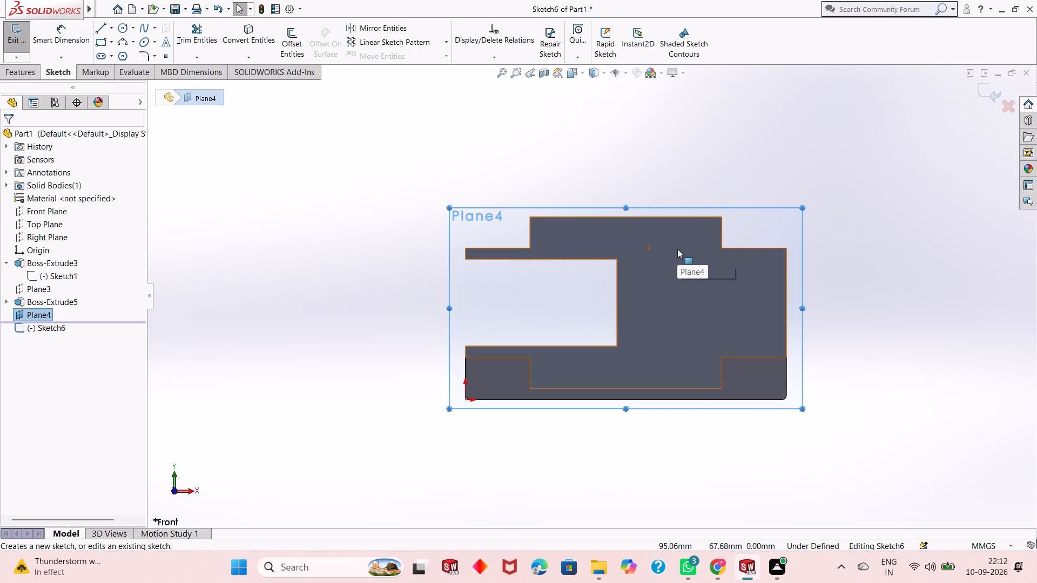
{"action": "scroll", "coordinate": [575, 327], "scroll_direction": "down", "scroll_amount": 1}
{"action": "scroll", "coordinate": [575, 328], "scroll_direction": "up", "scroll_amount": 1}
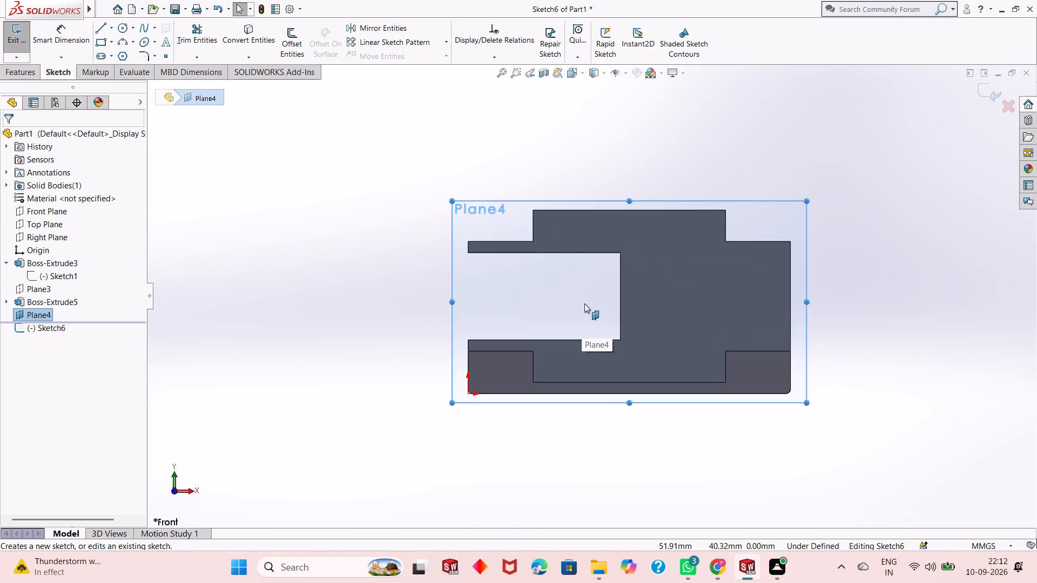
{"action": "scroll", "coordinate": [584, 303], "scroll_direction": "down", "scroll_amount": 1}
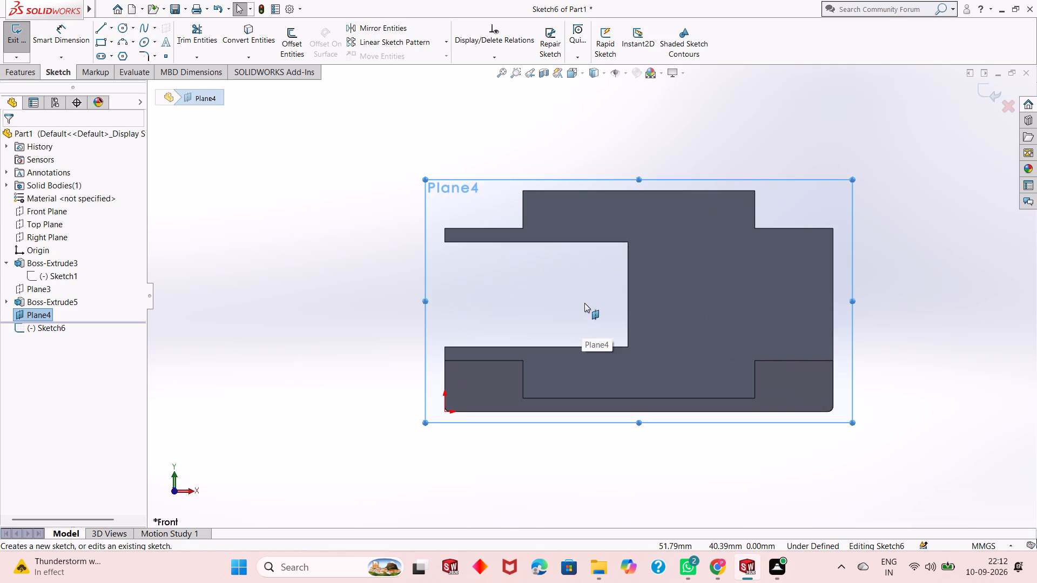
{"action": "scroll", "coordinate": [493, 294], "scroll_direction": "up", "scroll_amount": 1}
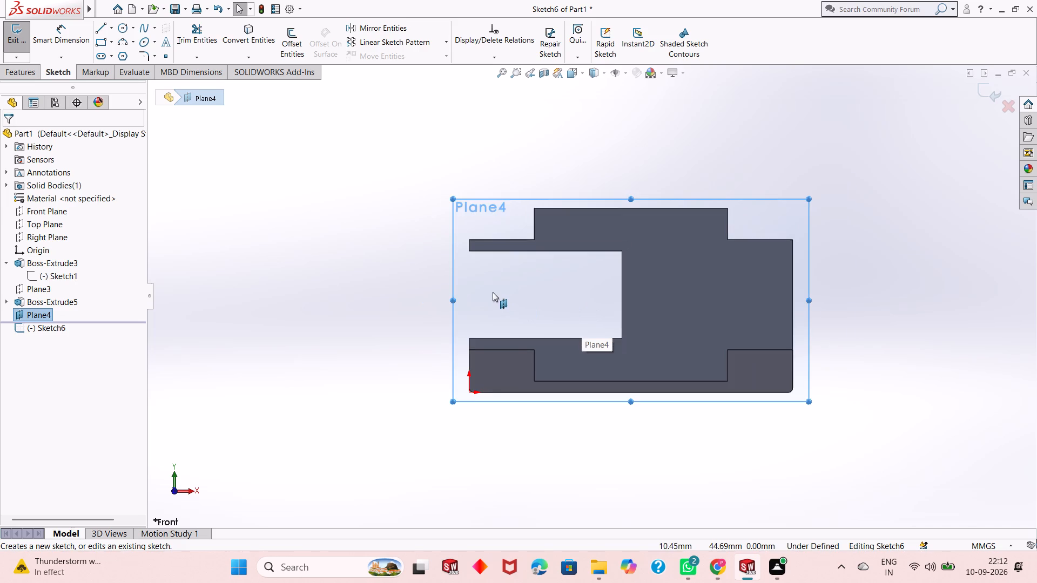
{"action": "scroll", "coordinate": [730, 261], "scroll_direction": "up", "scroll_amount": 1}
Inspect how the sketch plane sits relative to the upper body and base from the ends and at an angle.
{"action": "middle_click_drag", "start_coordinate": [730, 261], "coordinate": [615, 386]}
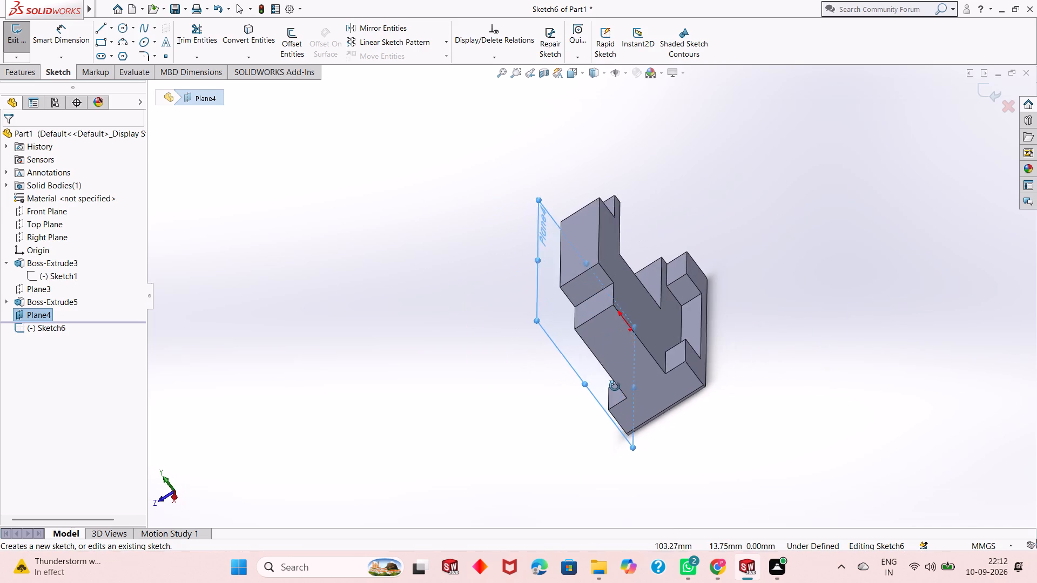
{"action": "middle_click_drag", "start_coordinate": [615, 386], "coordinate": [843, 279]}
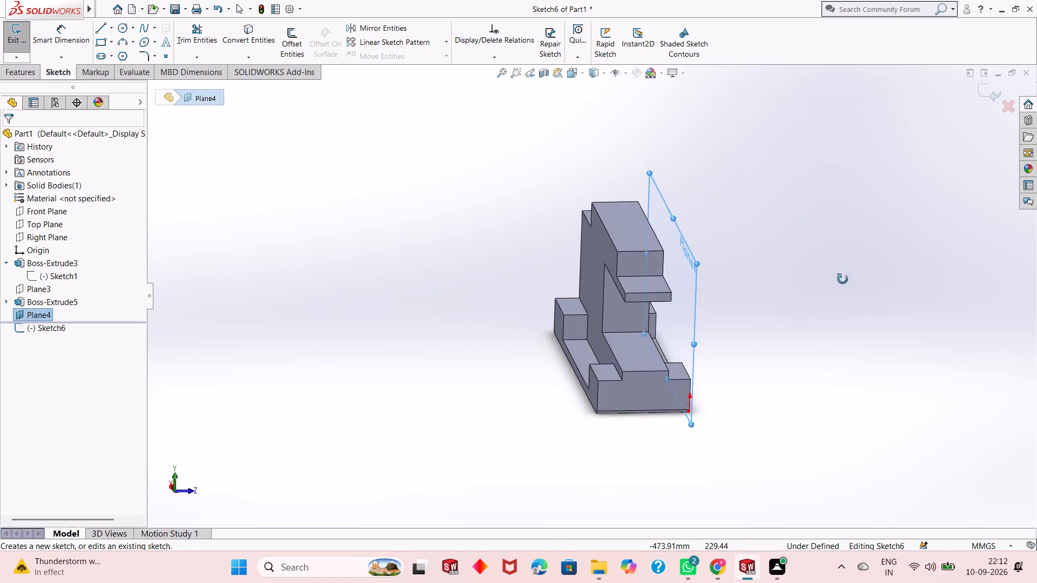
{"action": "middle_click_drag", "start_coordinate": [843, 279], "coordinate": [695, 334]}
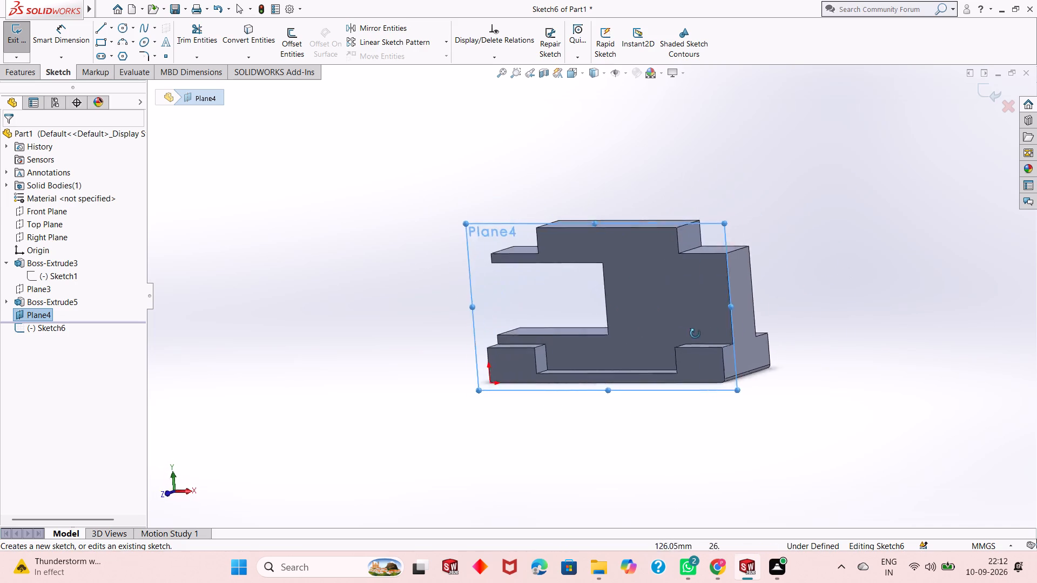
{"action": "middle_click_drag", "start_coordinate": [695, 334], "coordinate": [827, 314]}
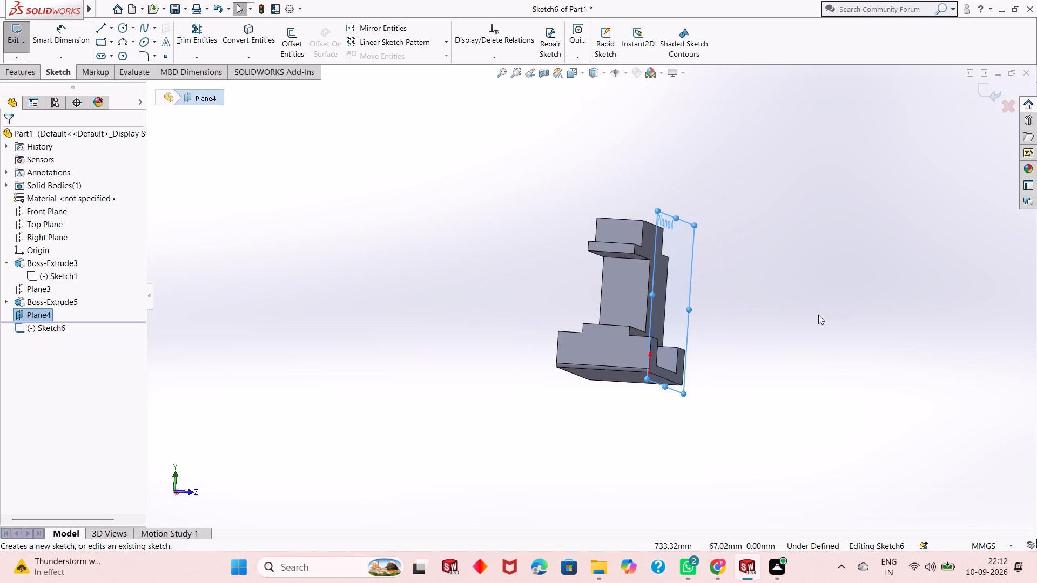
{"action": "scroll", "coordinate": [669, 303], "scroll_direction": "up", "scroll_amount": 1}
{"action": "scroll", "coordinate": [671, 273], "scroll_direction": "down", "scroll_amount": 3}
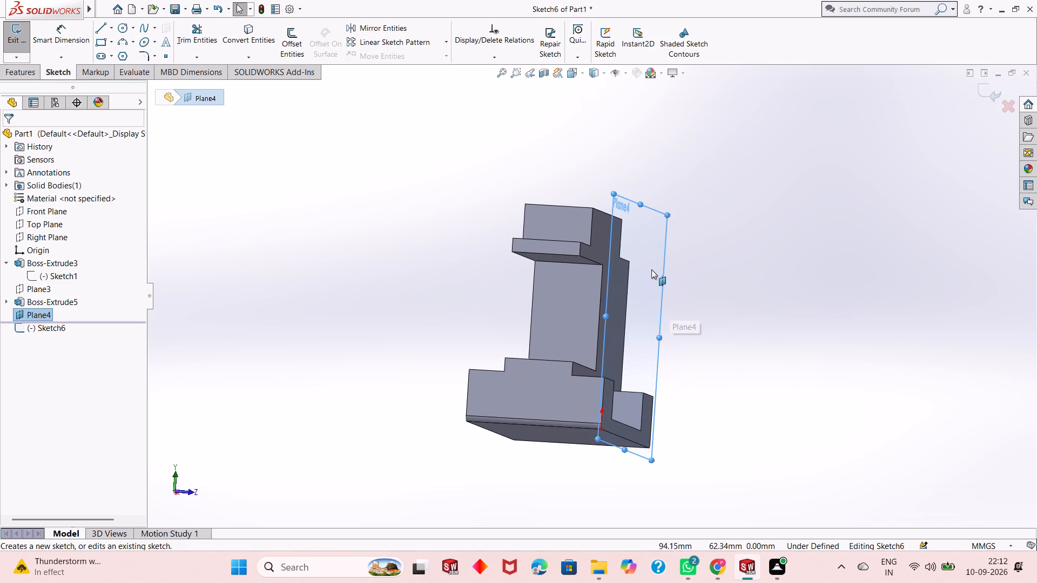
{"action": "middle_click_drag", "start_coordinate": [652, 269], "coordinate": [631, 300]}
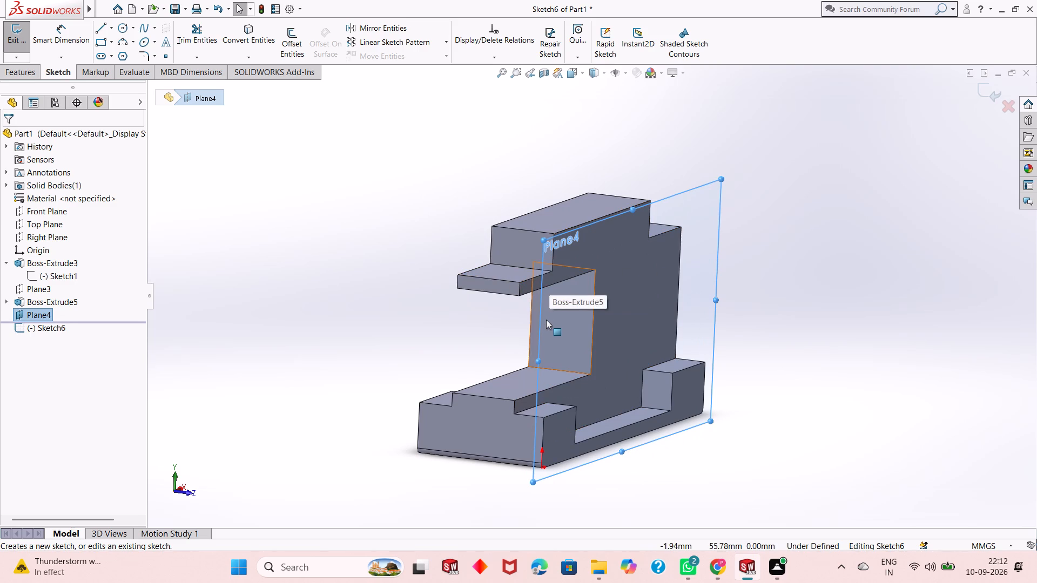
{"action": "scroll", "coordinate": [546, 320], "scroll_direction": "down", "scroll_amount": 3}
{"action": "scroll", "coordinate": [546, 320], "scroll_direction": "up", "scroll_amount": 4}
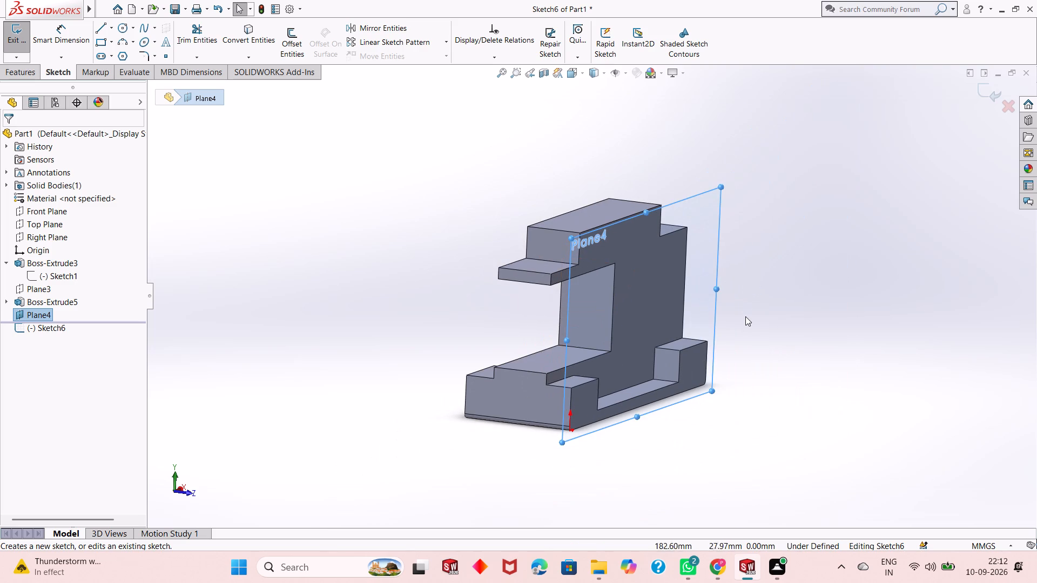
Examine the part from the back, the underside and the slotted front to compare the upper body's faces with the sketch plane.
{"action": "middle_click_drag", "start_coordinate": [746, 323], "coordinate": [509, 329]}
{"action": "scroll", "coordinate": [517, 314], "scroll_direction": "down", "scroll_amount": 4}
{"action": "scroll", "coordinate": [547, 323], "scroll_direction": "up", "scroll_amount": 2}
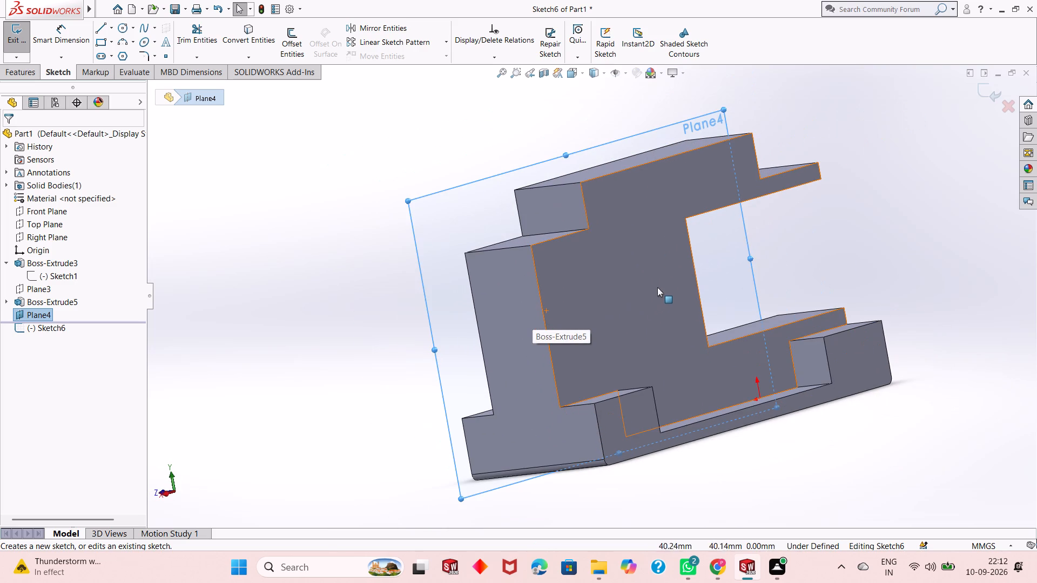
{"action": "scroll", "coordinate": [657, 287], "scroll_direction": "down", "scroll_amount": 2}
{"action": "scroll", "coordinate": [615, 284], "scroll_direction": "up", "scroll_amount": 4}
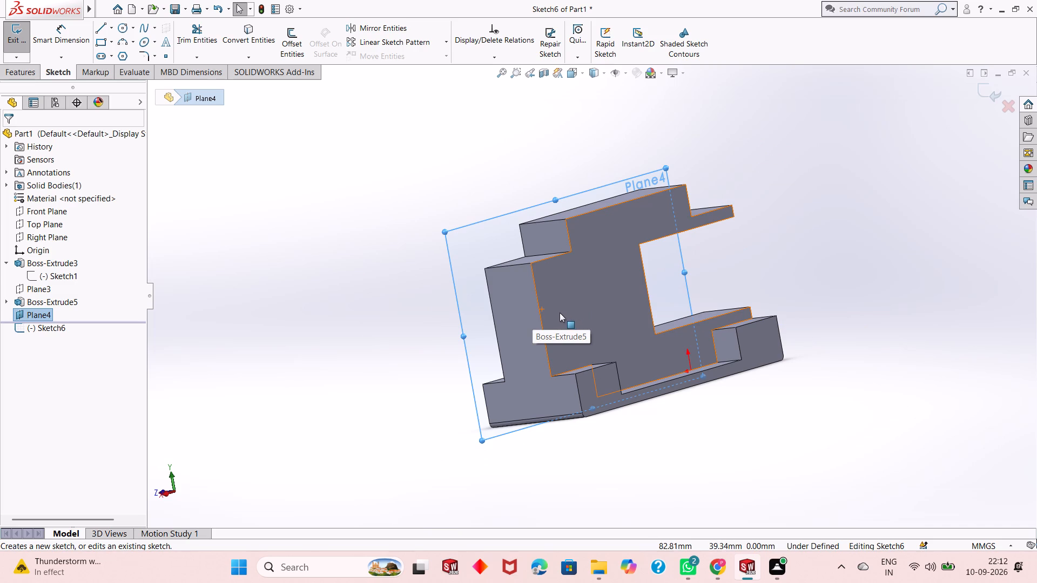
{"action": "scroll", "coordinate": [560, 313], "scroll_direction": "up", "scroll_amount": 1}
{"action": "middle_click_drag", "start_coordinate": [777, 268], "coordinate": [743, 299]}
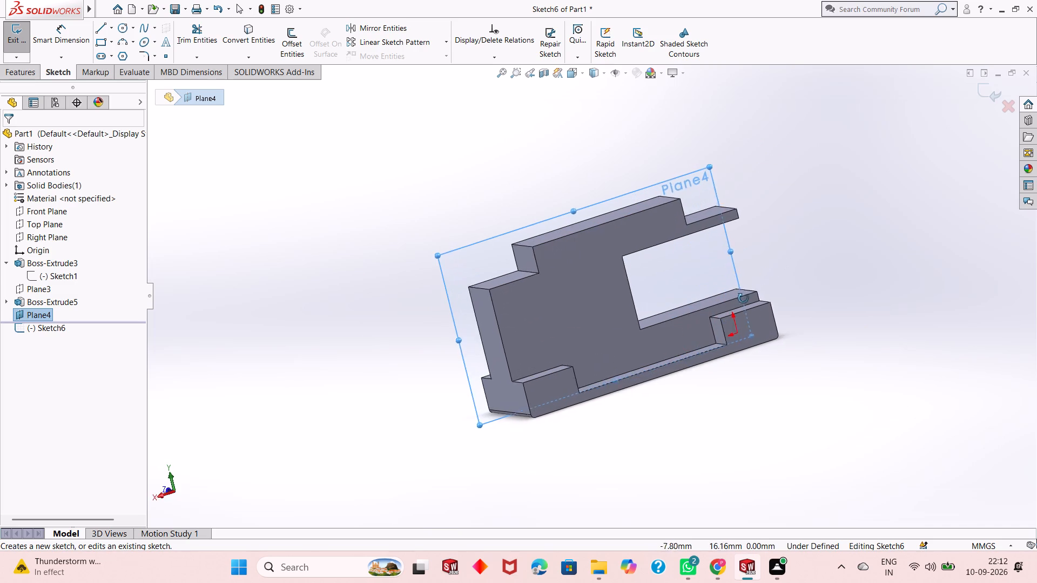
{"action": "middle_click_drag", "start_coordinate": [743, 299], "coordinate": [581, 340]}
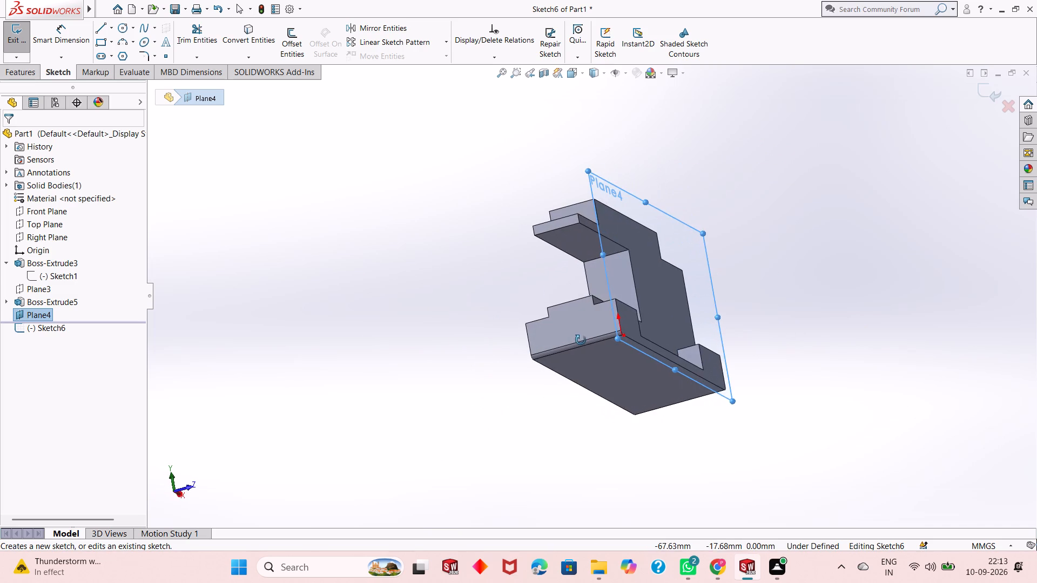
{"action": "middle_click_drag", "start_coordinate": [581, 340], "coordinate": [569, 384]}
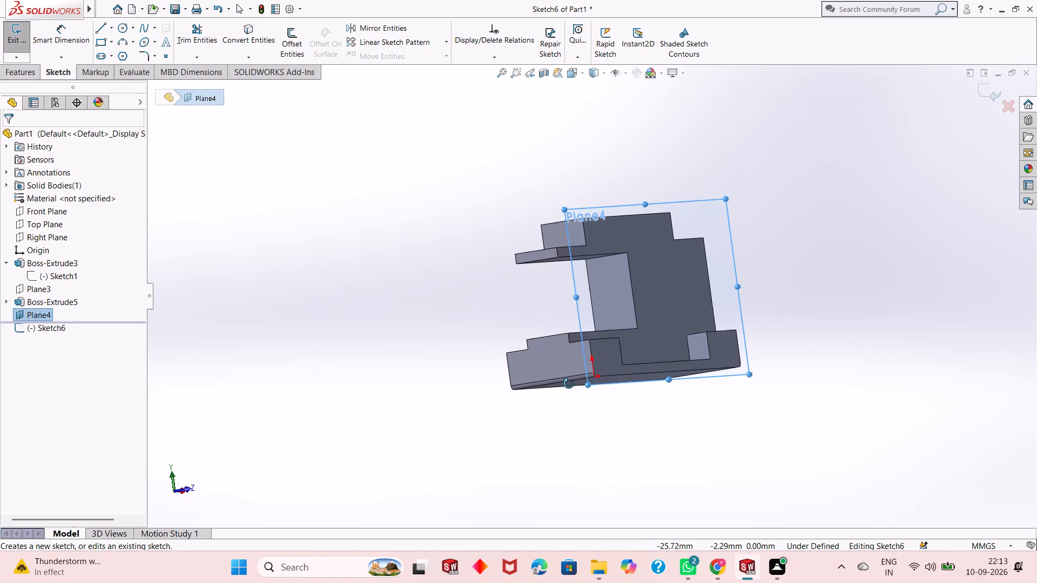
{"action": "middle_click_drag", "start_coordinate": [569, 384], "coordinate": [548, 418]}
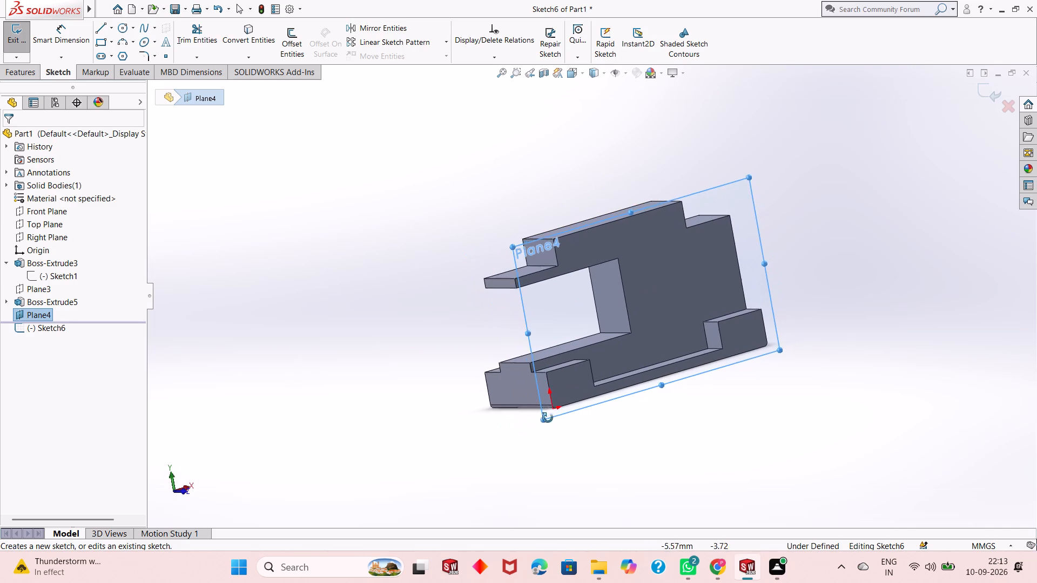
{"action": "middle_click_drag", "start_coordinate": [548, 418], "coordinate": [549, 418]}
{"action": "scroll", "coordinate": [696, 242], "scroll_direction": "down", "scroll_amount": 2}
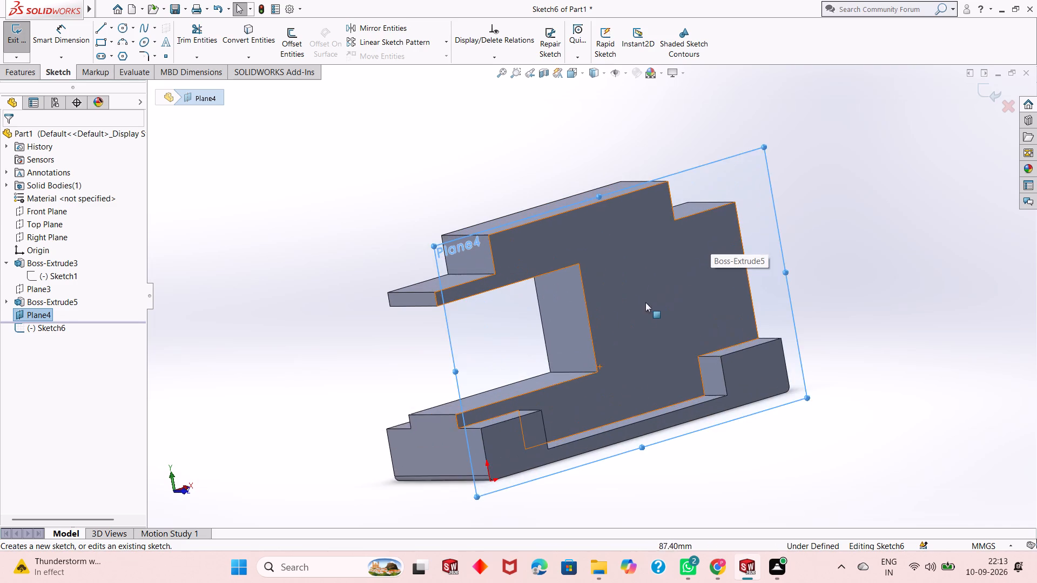
{"action": "scroll", "coordinate": [632, 310], "scroll_direction": "up", "scroll_amount": 1}
Check the open slot end of the part for the gap between the upper body and the sketch plane.
{"action": "middle_click_drag", "start_coordinate": [649, 311], "coordinate": [697, 298]}
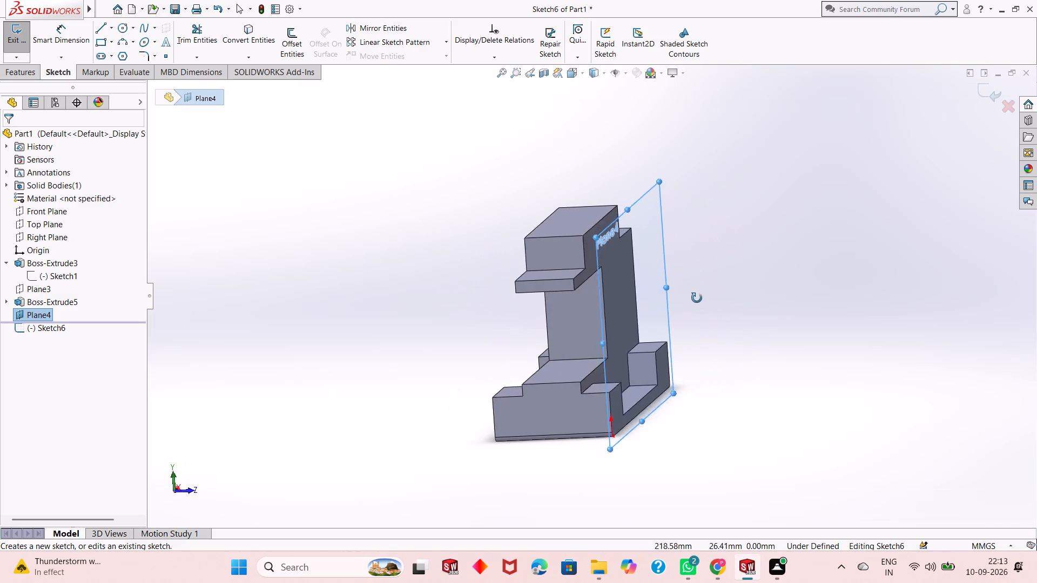
{"action": "middle_click_drag", "start_coordinate": [697, 298], "coordinate": [710, 294]}
{"action": "scroll", "coordinate": [661, 296], "scroll_direction": "down", "scroll_amount": 2}
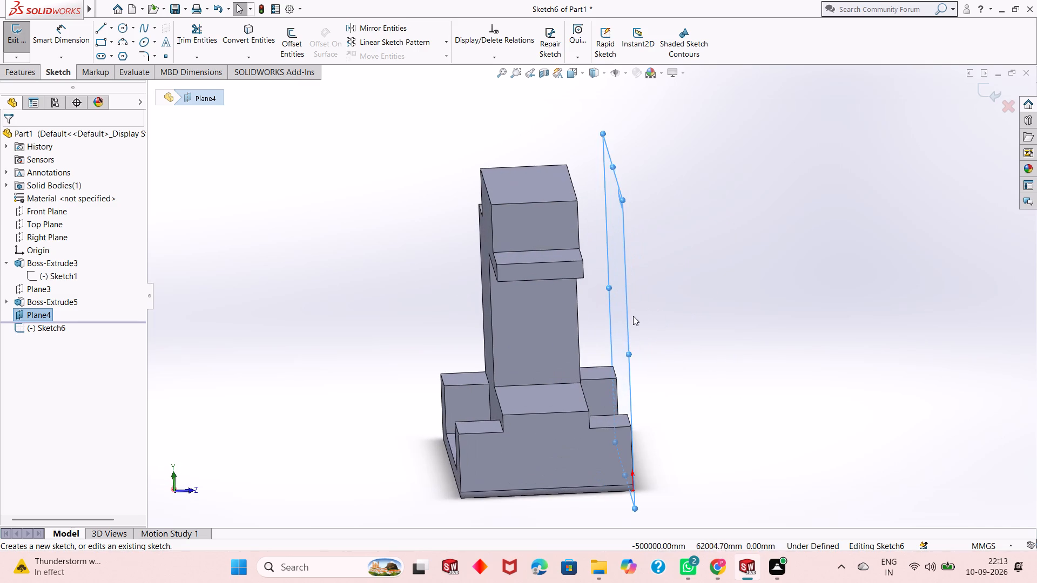
{"action": "scroll", "coordinate": [625, 317], "scroll_direction": "up", "scroll_amount": 2}
{"action": "scroll", "coordinate": [628, 312], "scroll_direction": "down", "scroll_amount": 3}
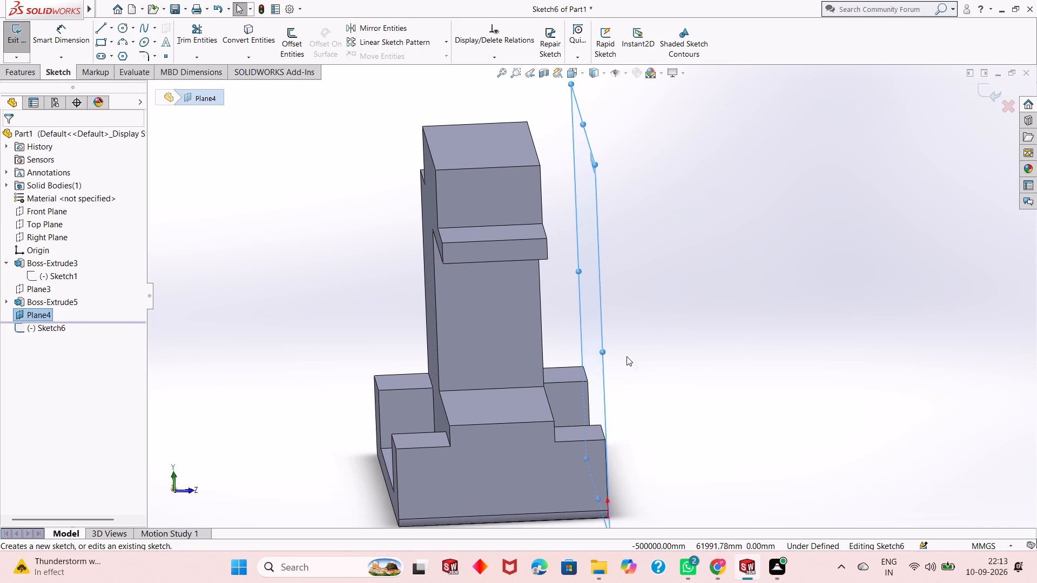
{"action": "scroll", "coordinate": [554, 349], "scroll_direction": "up", "scroll_amount": 5}
{"action": "middle_click_drag", "start_coordinate": [640, 361], "coordinate": [636, 354]}
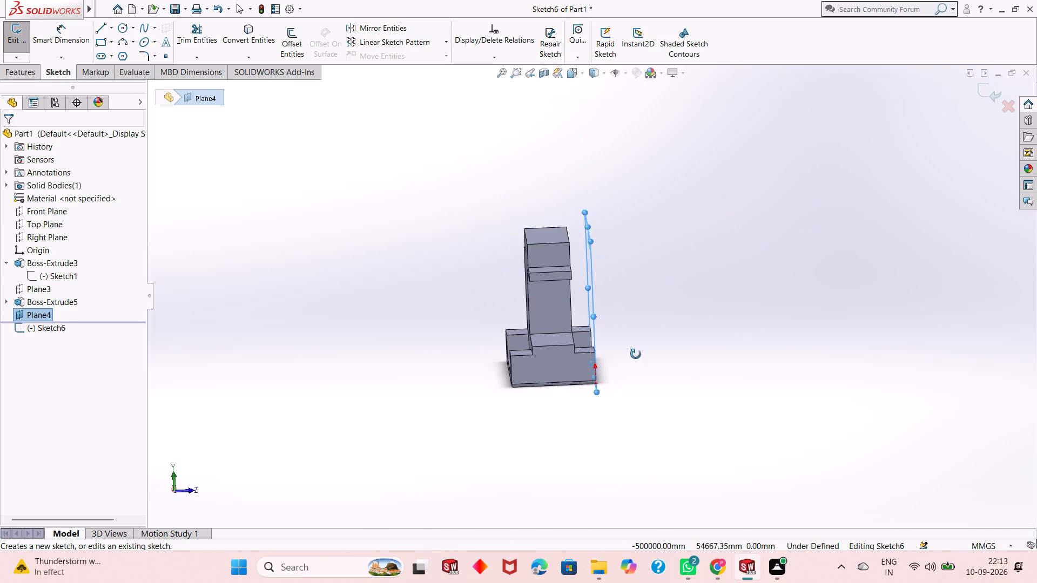
{"action": "middle_click_drag", "start_coordinate": [636, 354], "coordinate": [600, 343]}
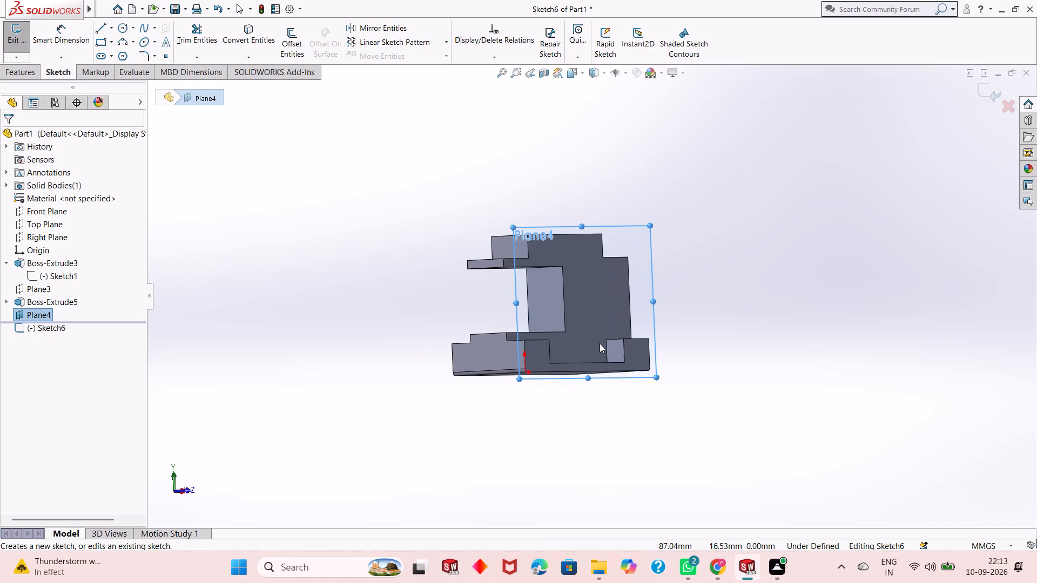
Examine the slotted body and notched base against the sketch plane from both ends and face-on.
{"action": "scroll", "coordinate": [600, 343], "scroll_direction": "up", "scroll_amount": 2}
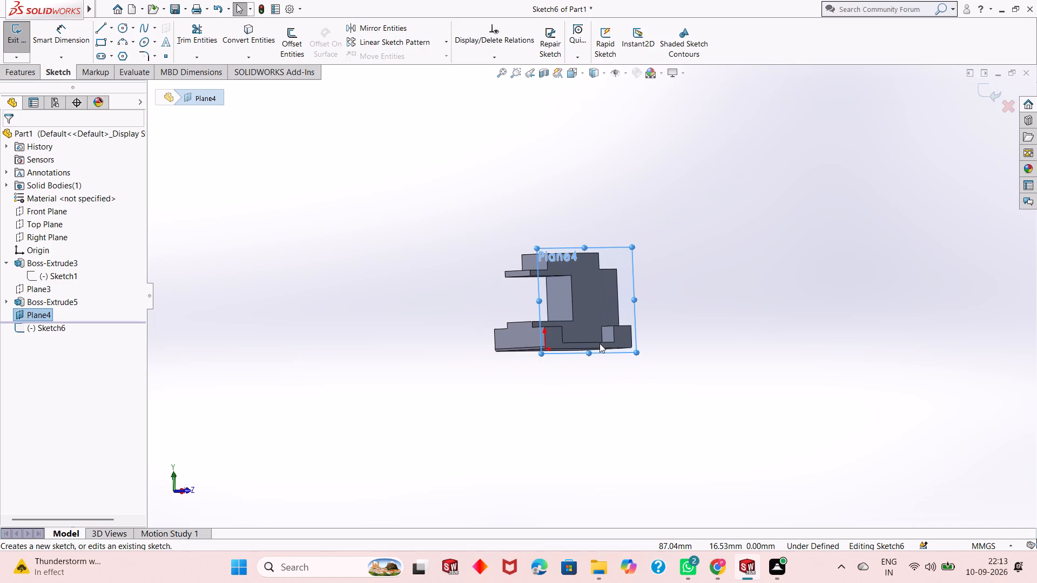
{"action": "scroll", "coordinate": [596, 277], "scroll_direction": "down", "scroll_amount": 2}
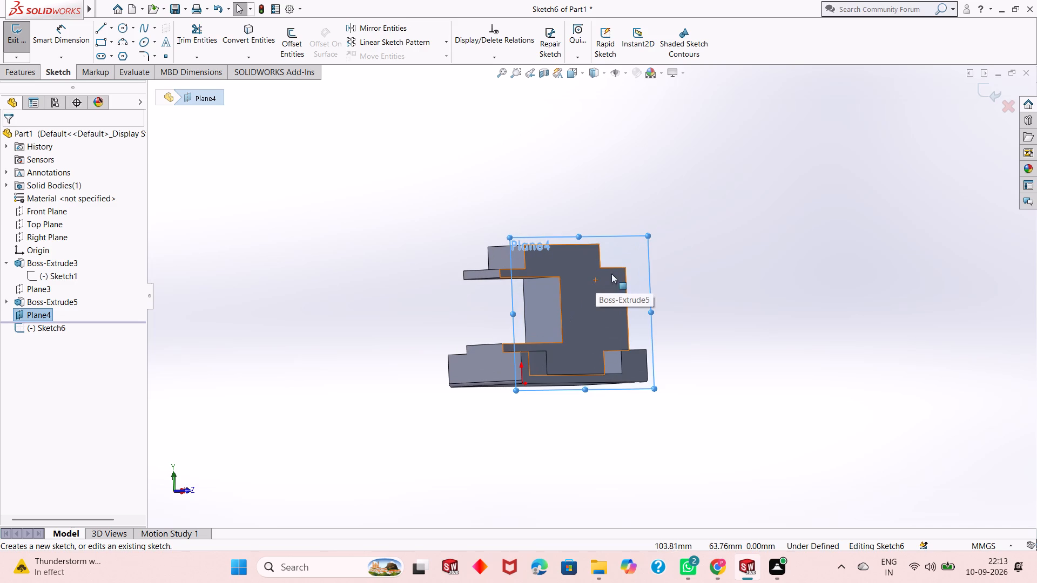
{"action": "scroll", "coordinate": [580, 289], "scroll_direction": "down", "scroll_amount": 2}
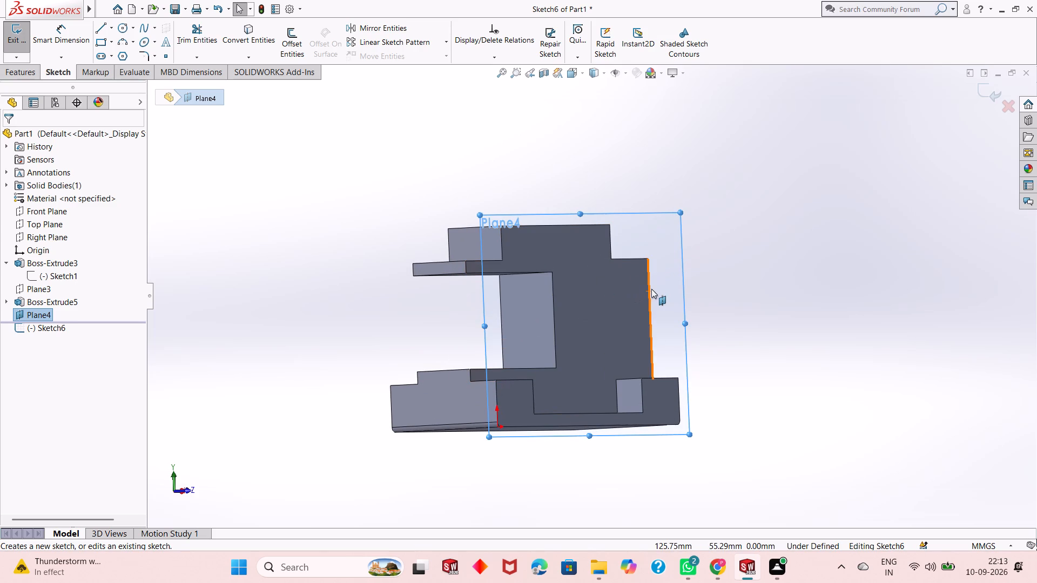
{"action": "middle_click_drag", "start_coordinate": [651, 289], "coordinate": [672, 317]}
{"action": "scroll", "coordinate": [670, 313], "scroll_direction": "down", "scroll_amount": 1}
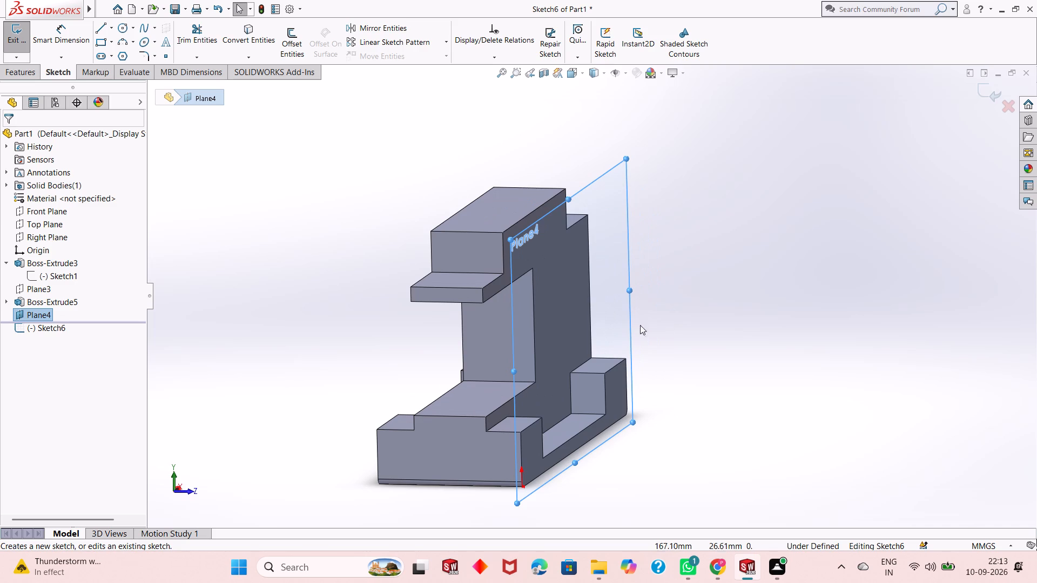
{"action": "middle_click_drag", "start_coordinate": [618, 306], "coordinate": [740, 277]}
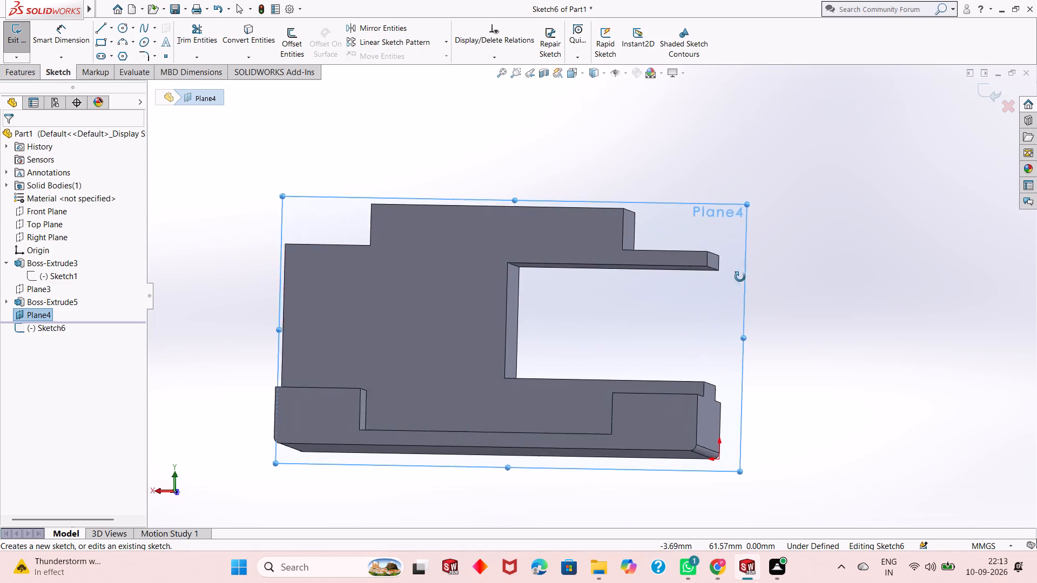
{"action": "middle_click_drag", "start_coordinate": [740, 277], "coordinate": [602, 283]}
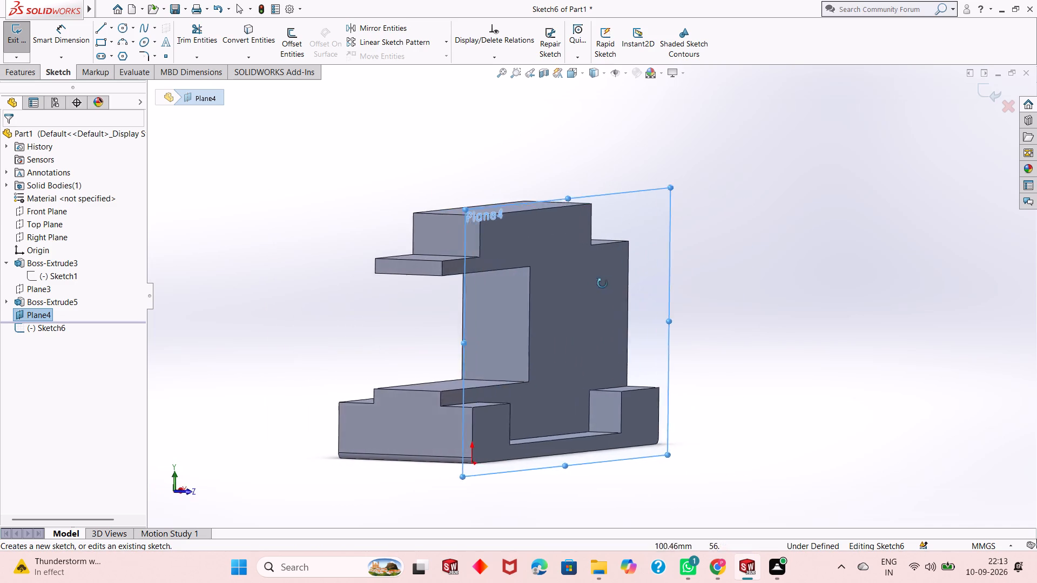
{"action": "middle_click_drag", "start_coordinate": [602, 283], "coordinate": [563, 280]}
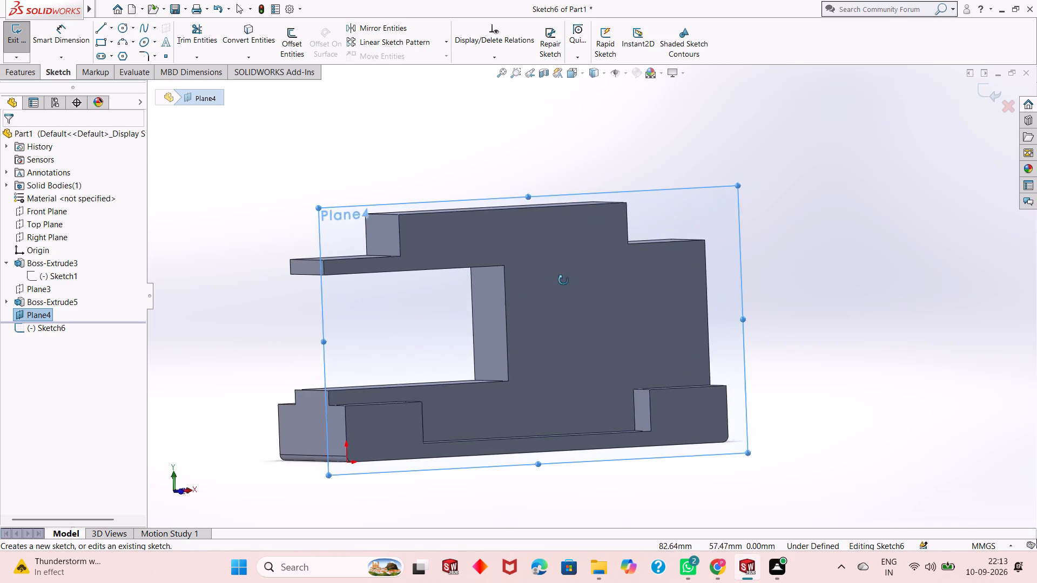
{"action": "middle_click_drag", "start_coordinate": [563, 280], "coordinate": [682, 280]}
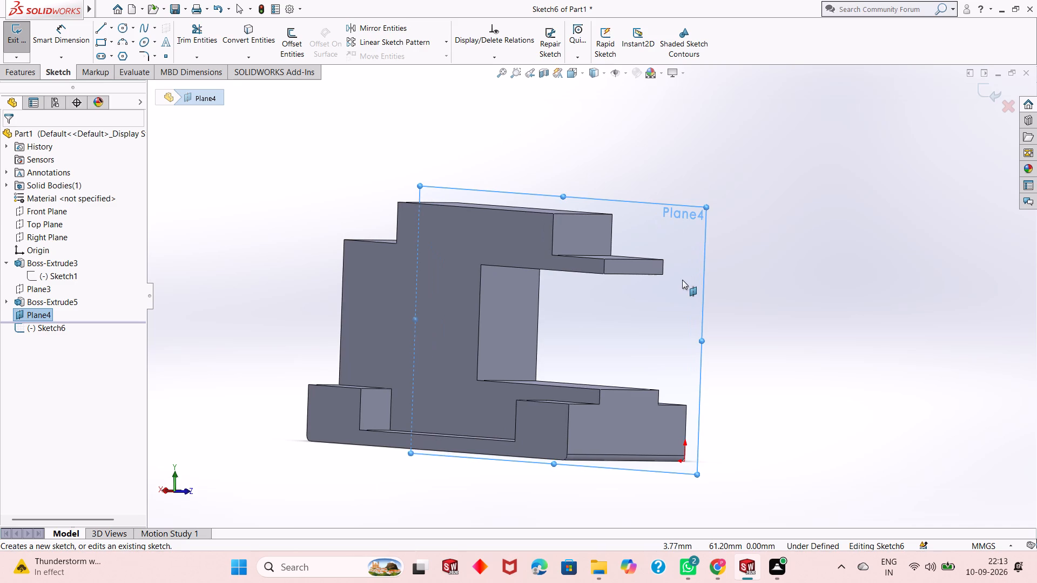
{"action": "middle_click_drag", "start_coordinate": [682, 280], "coordinate": [605, 289]}
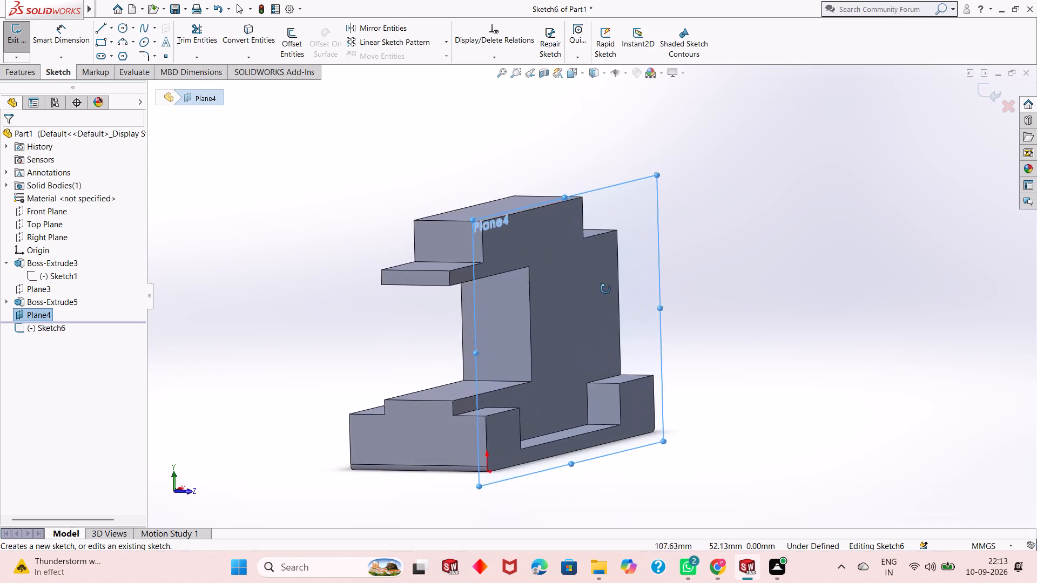
{"action": "middle_click_drag", "start_coordinate": [605, 289], "coordinate": [440, 314]}
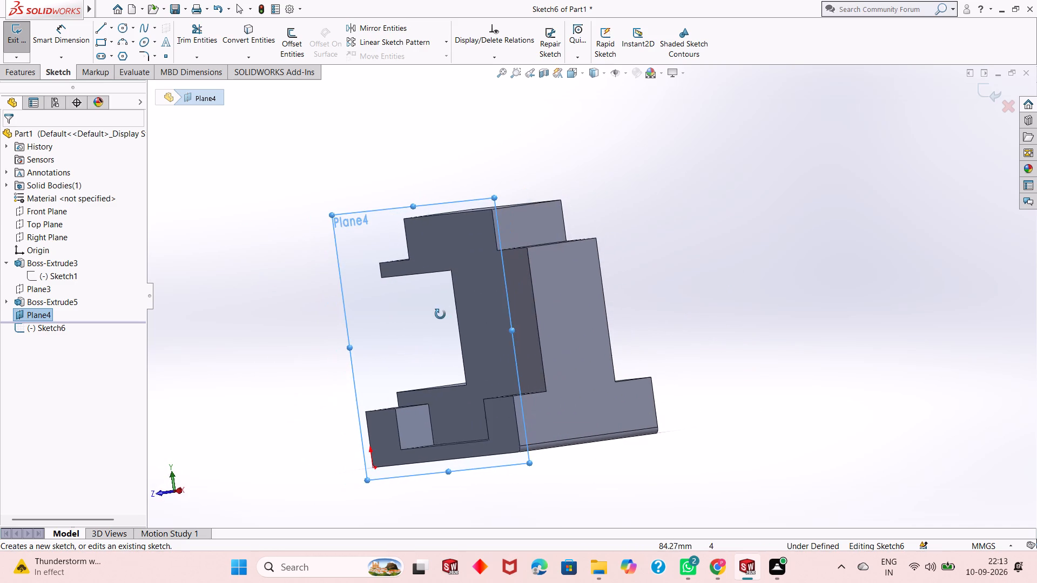
{"action": "middle_click_drag", "start_coordinate": [440, 314], "coordinate": [622, 290]}
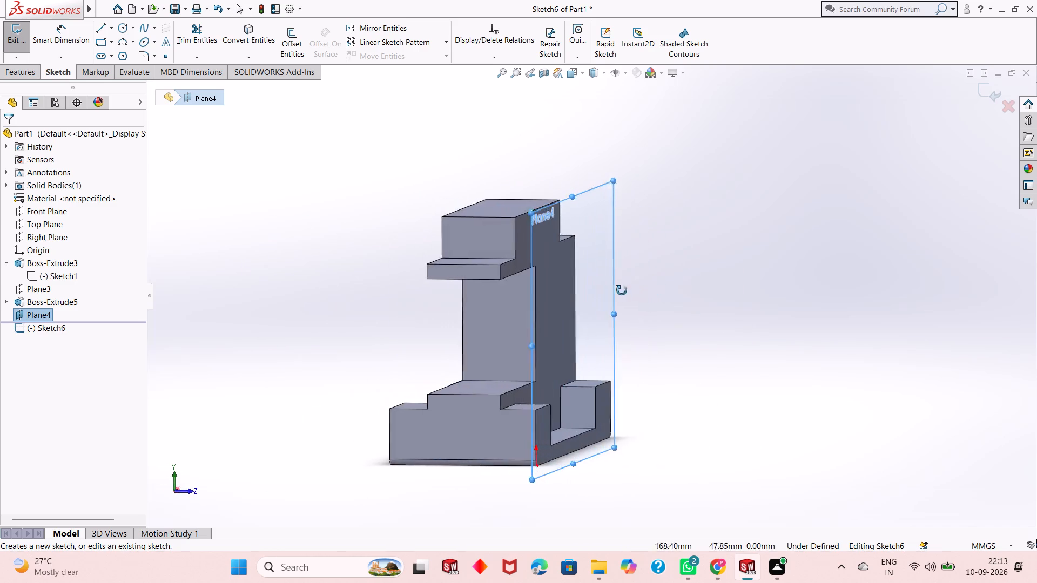
{"action": "middle_click_drag", "start_coordinate": [622, 290], "coordinate": [537, 290]}
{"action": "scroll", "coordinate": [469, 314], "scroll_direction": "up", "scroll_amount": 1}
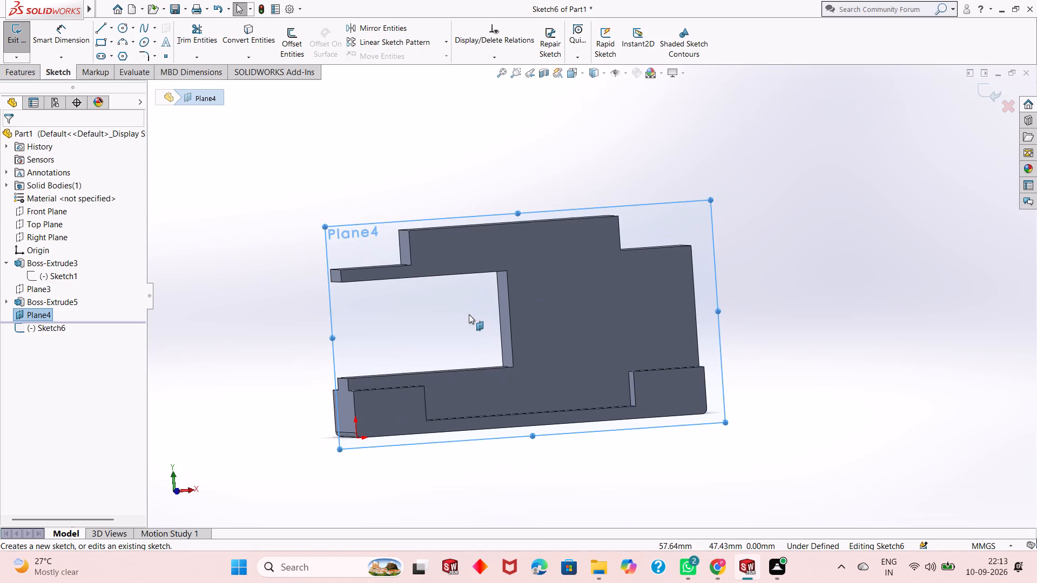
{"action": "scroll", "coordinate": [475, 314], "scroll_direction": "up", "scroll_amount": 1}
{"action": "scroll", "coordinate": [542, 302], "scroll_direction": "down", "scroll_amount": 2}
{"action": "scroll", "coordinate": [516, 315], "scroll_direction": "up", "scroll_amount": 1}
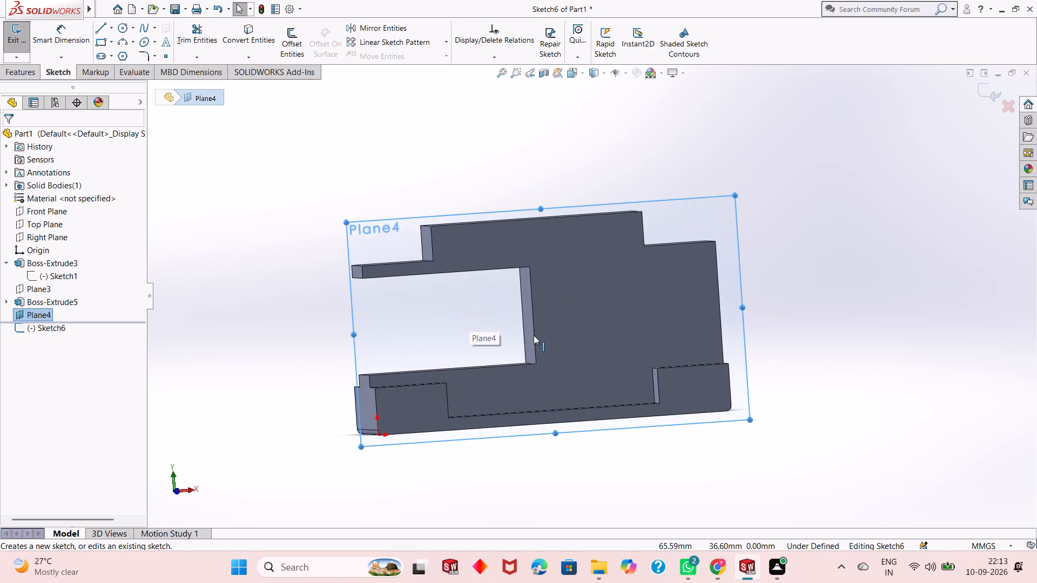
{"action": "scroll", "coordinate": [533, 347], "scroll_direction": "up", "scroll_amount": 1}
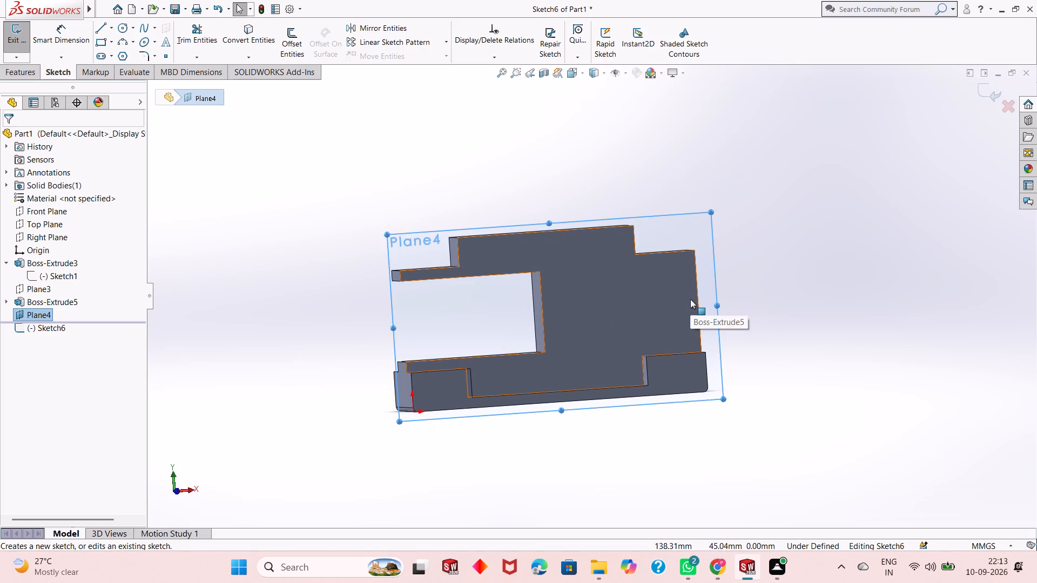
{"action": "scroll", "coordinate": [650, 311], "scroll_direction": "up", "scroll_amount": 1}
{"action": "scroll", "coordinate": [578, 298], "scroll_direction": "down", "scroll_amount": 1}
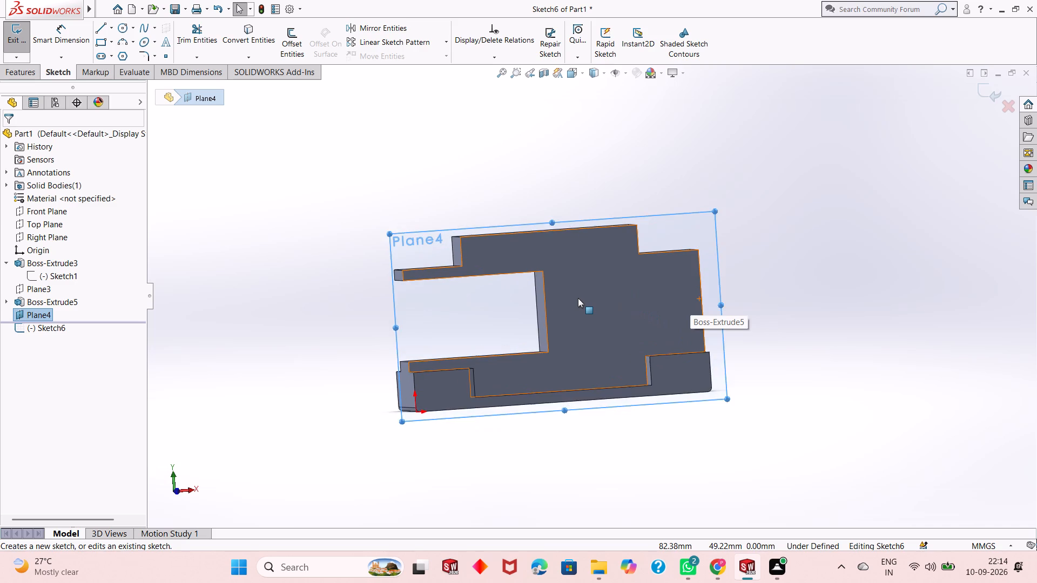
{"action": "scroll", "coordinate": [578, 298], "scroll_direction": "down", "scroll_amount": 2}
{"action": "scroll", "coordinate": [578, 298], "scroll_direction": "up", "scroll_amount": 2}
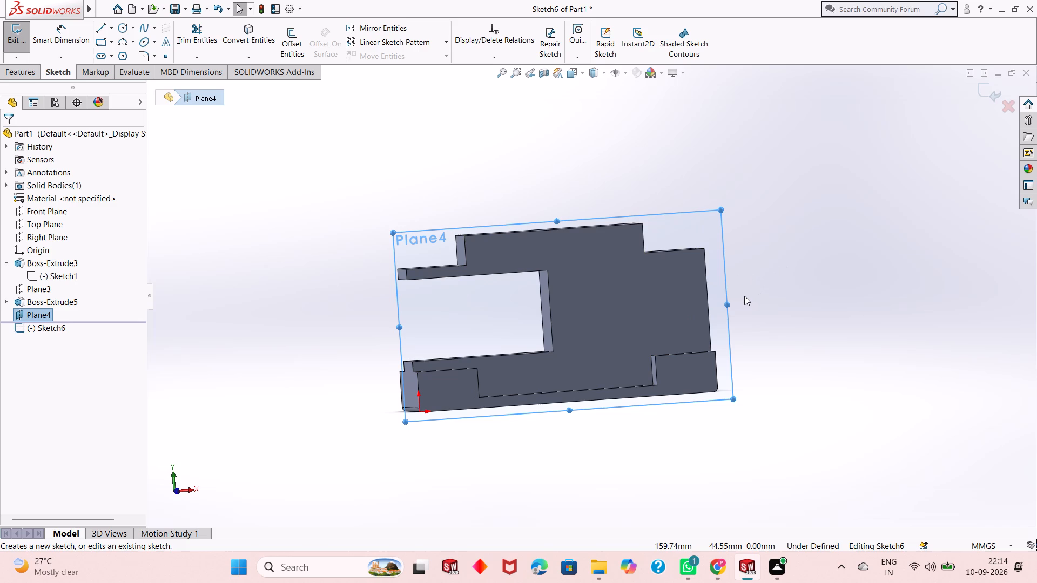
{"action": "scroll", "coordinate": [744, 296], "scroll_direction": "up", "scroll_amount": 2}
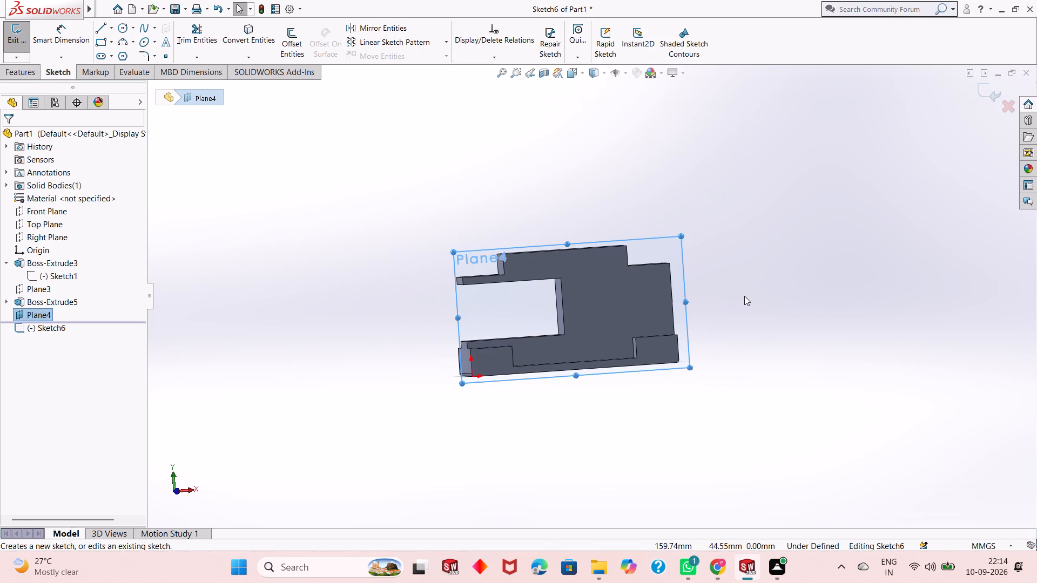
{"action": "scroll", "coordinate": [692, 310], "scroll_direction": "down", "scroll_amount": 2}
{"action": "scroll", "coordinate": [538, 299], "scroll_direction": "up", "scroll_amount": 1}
Inspect the part's open slot end, underside and top steps relative to the sketch plane.
{"action": "middle_click_drag", "start_coordinate": [538, 299], "coordinate": [544, 301]}
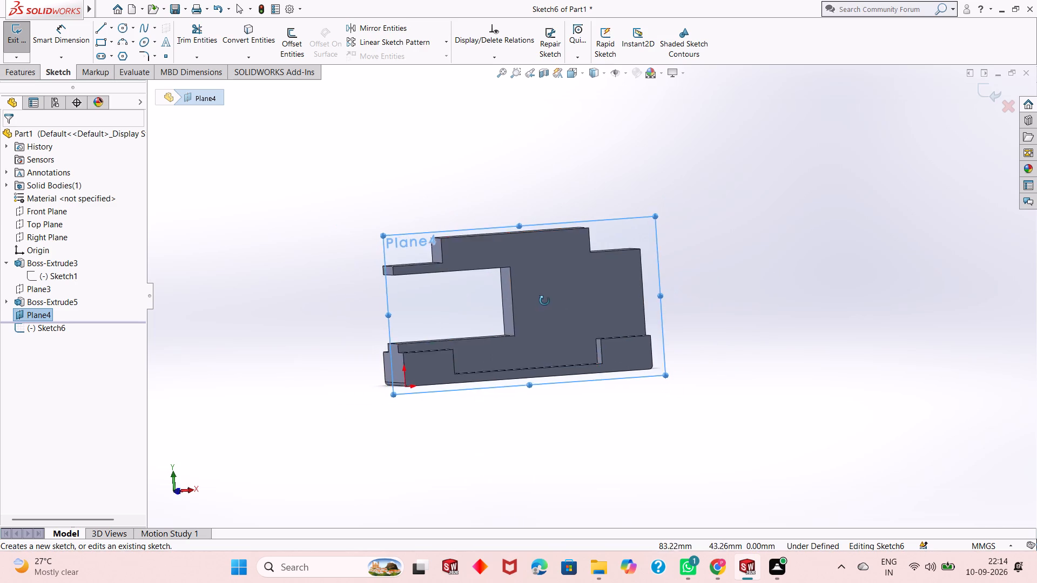
{"action": "middle_click_drag", "start_coordinate": [544, 301], "coordinate": [657, 302]}
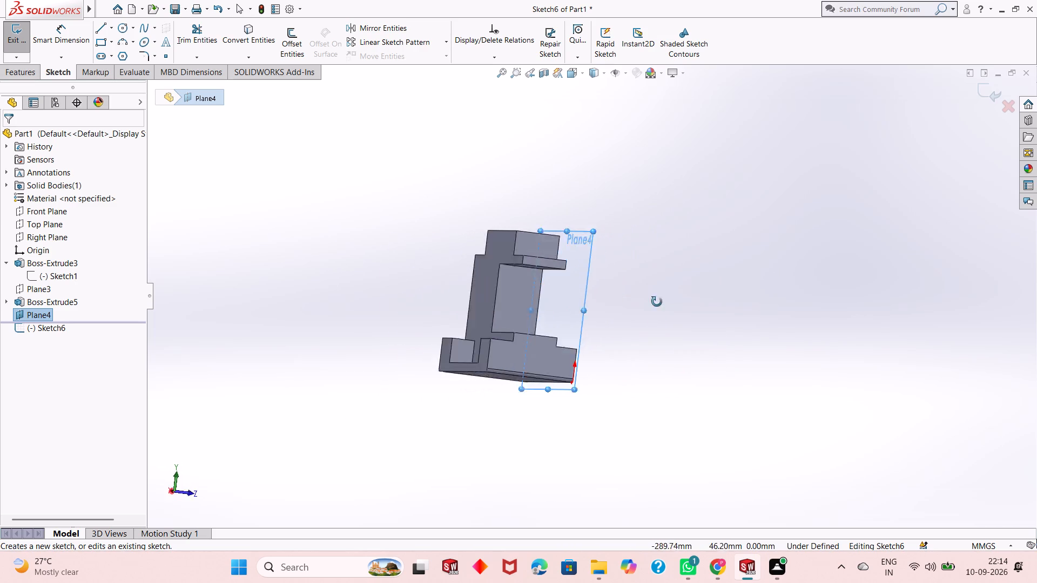
{"action": "middle_click_drag", "start_coordinate": [657, 302], "coordinate": [566, 154]}
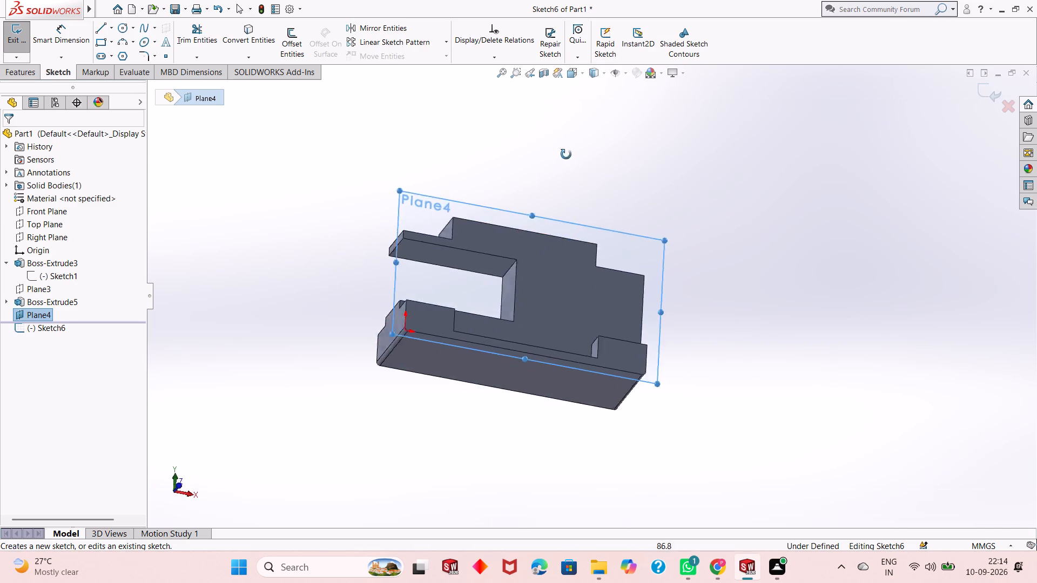
{"action": "middle_click_drag", "start_coordinate": [566, 154], "coordinate": [662, 220]}
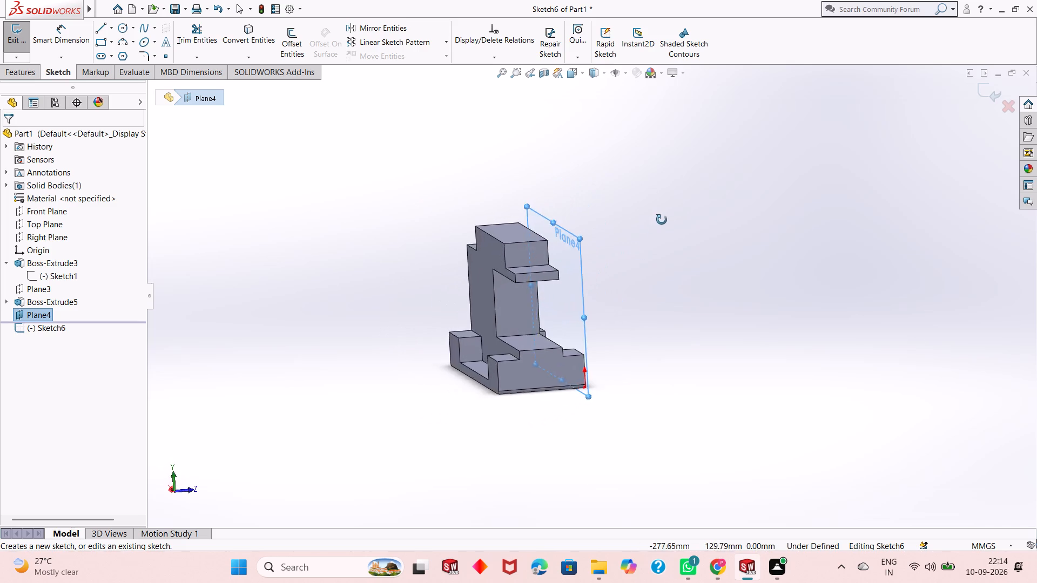
{"action": "middle_click_drag", "start_coordinate": [662, 220], "coordinate": [595, 282]}
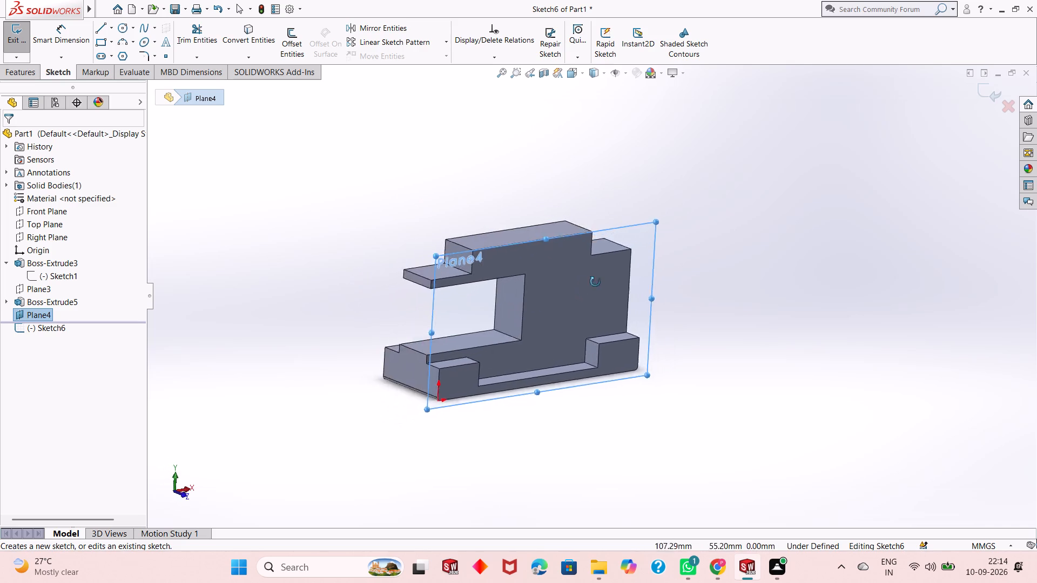
{"action": "middle_click_drag", "start_coordinate": [595, 282], "coordinate": [544, 246]}
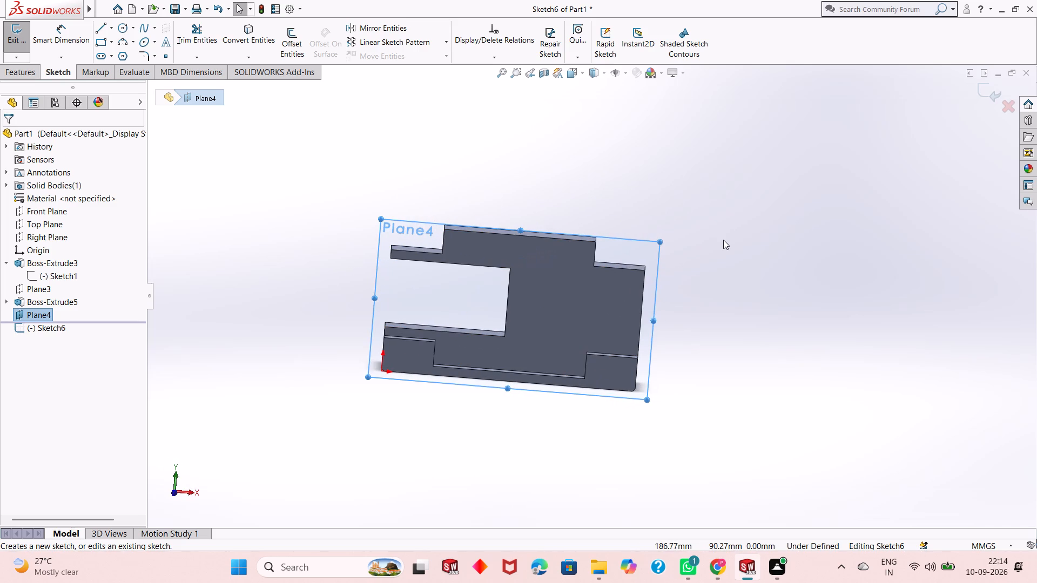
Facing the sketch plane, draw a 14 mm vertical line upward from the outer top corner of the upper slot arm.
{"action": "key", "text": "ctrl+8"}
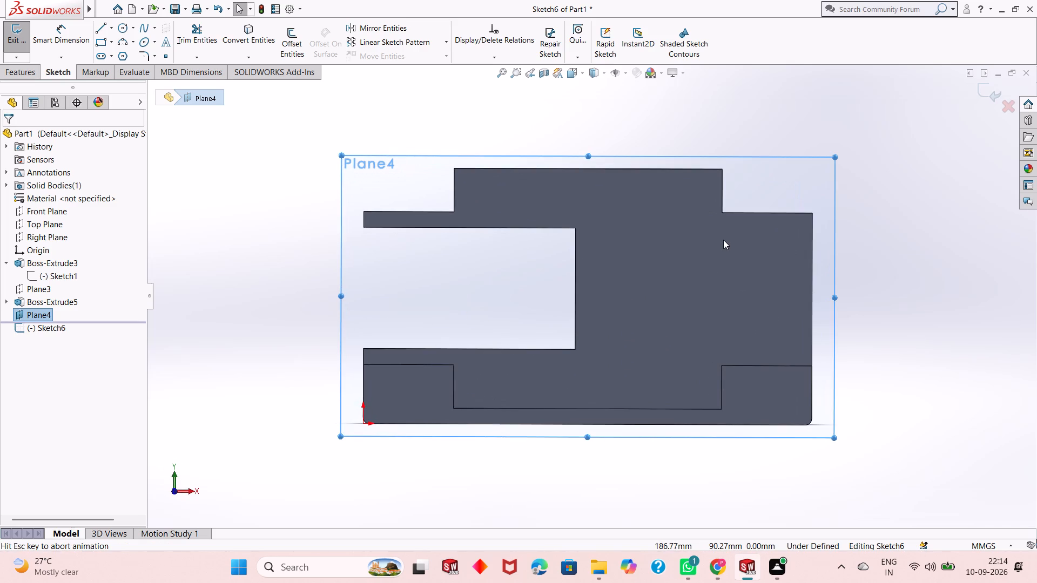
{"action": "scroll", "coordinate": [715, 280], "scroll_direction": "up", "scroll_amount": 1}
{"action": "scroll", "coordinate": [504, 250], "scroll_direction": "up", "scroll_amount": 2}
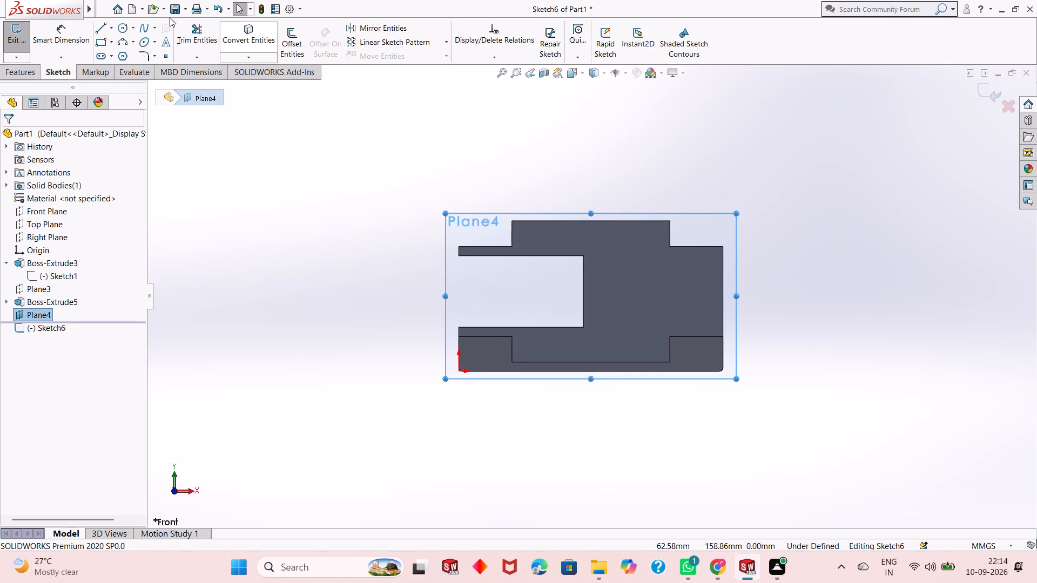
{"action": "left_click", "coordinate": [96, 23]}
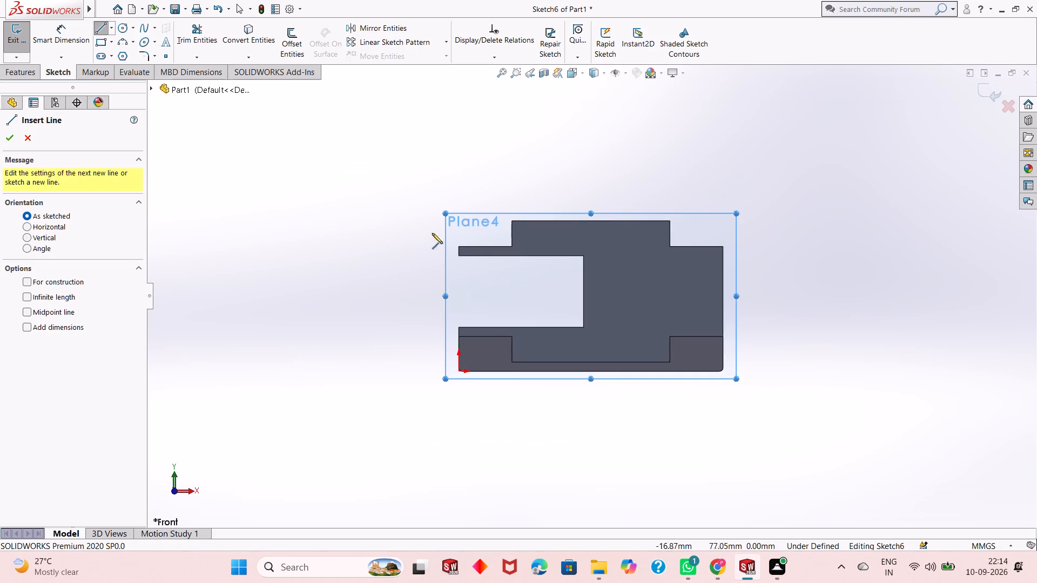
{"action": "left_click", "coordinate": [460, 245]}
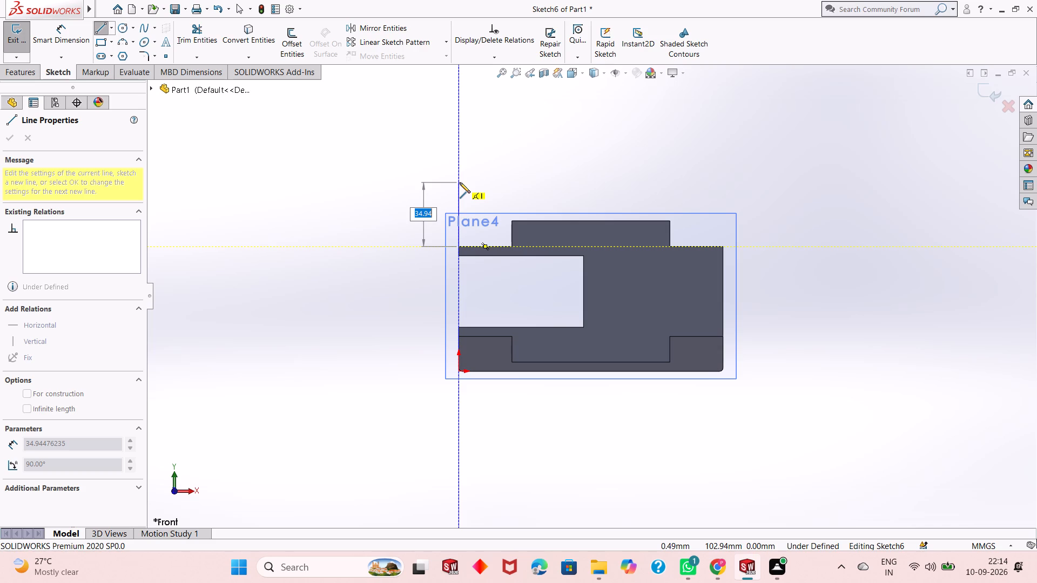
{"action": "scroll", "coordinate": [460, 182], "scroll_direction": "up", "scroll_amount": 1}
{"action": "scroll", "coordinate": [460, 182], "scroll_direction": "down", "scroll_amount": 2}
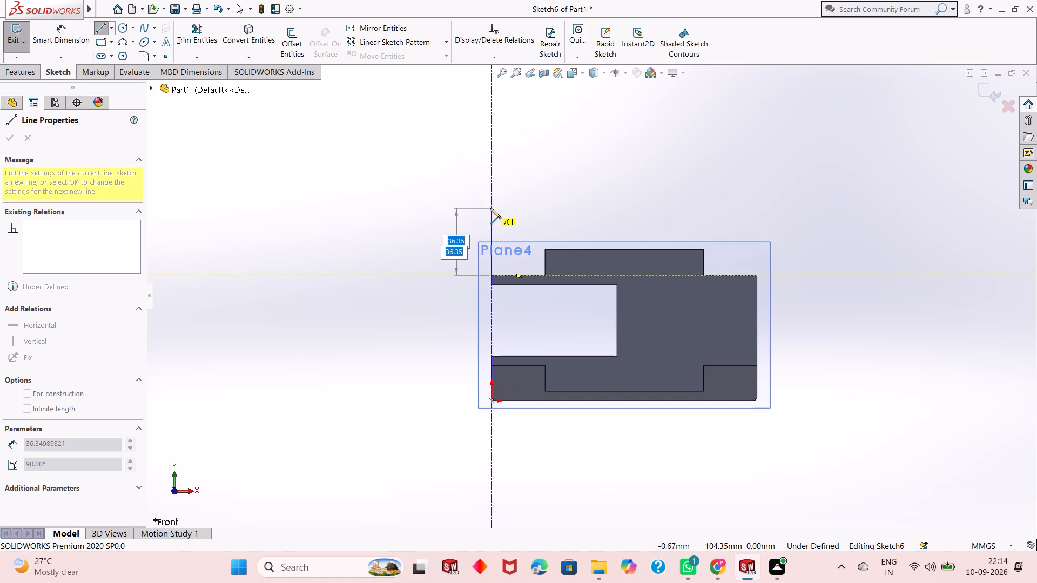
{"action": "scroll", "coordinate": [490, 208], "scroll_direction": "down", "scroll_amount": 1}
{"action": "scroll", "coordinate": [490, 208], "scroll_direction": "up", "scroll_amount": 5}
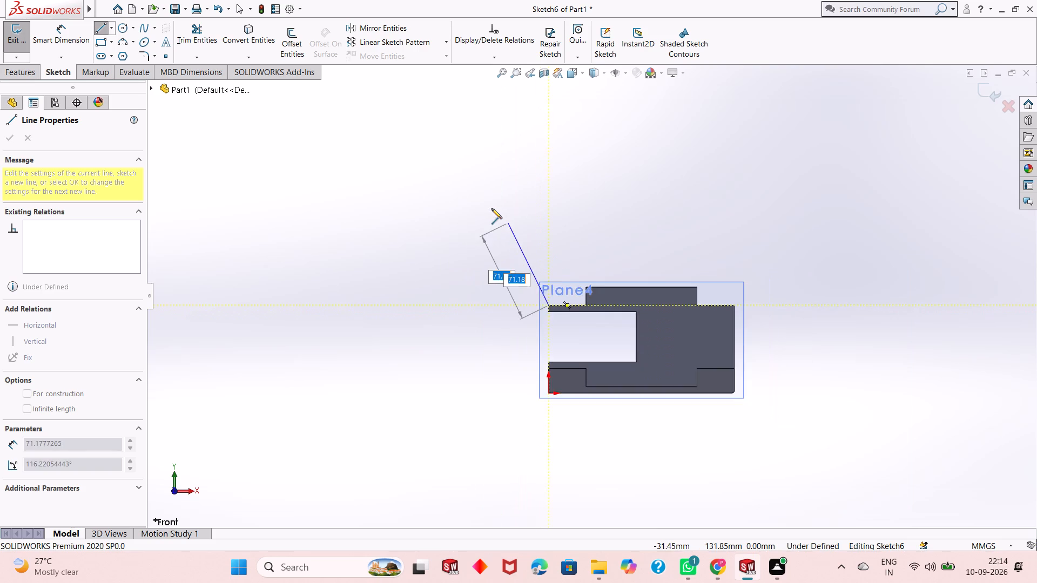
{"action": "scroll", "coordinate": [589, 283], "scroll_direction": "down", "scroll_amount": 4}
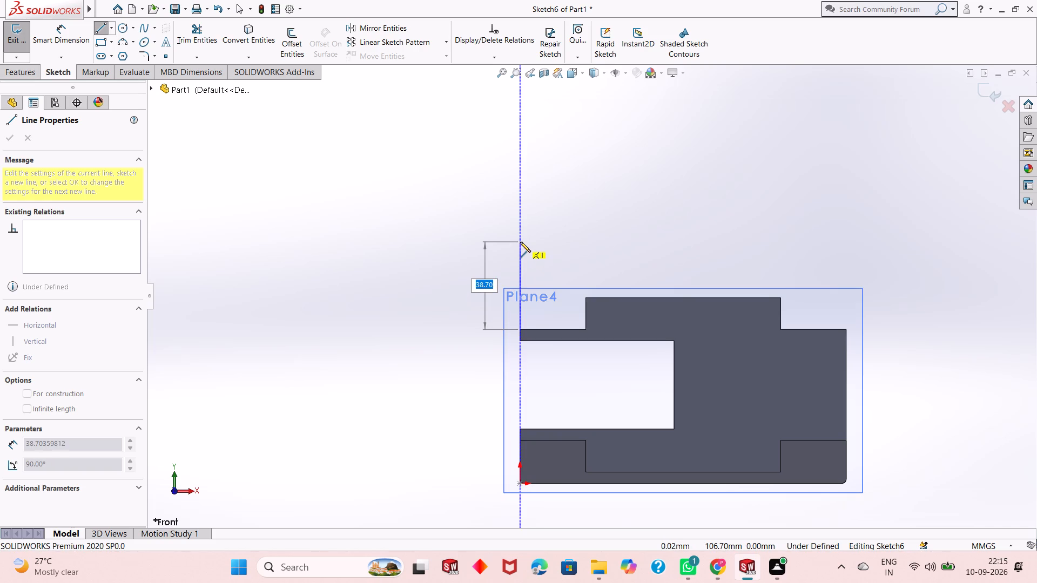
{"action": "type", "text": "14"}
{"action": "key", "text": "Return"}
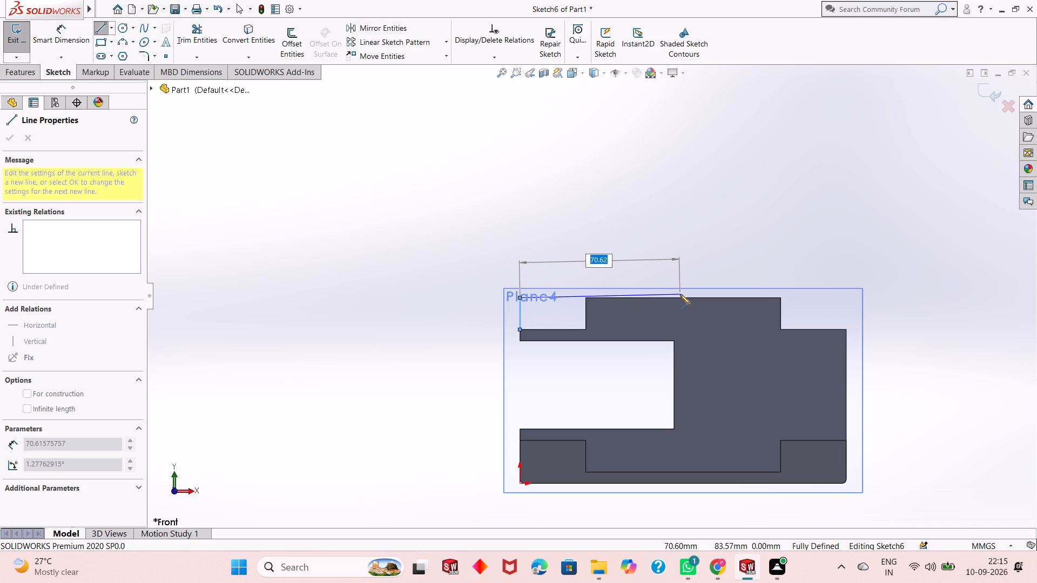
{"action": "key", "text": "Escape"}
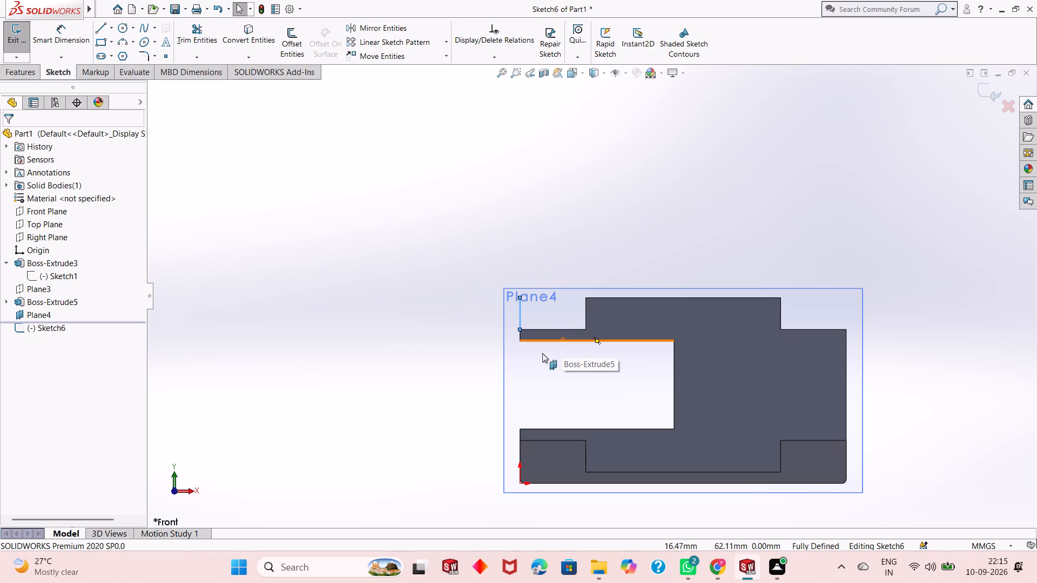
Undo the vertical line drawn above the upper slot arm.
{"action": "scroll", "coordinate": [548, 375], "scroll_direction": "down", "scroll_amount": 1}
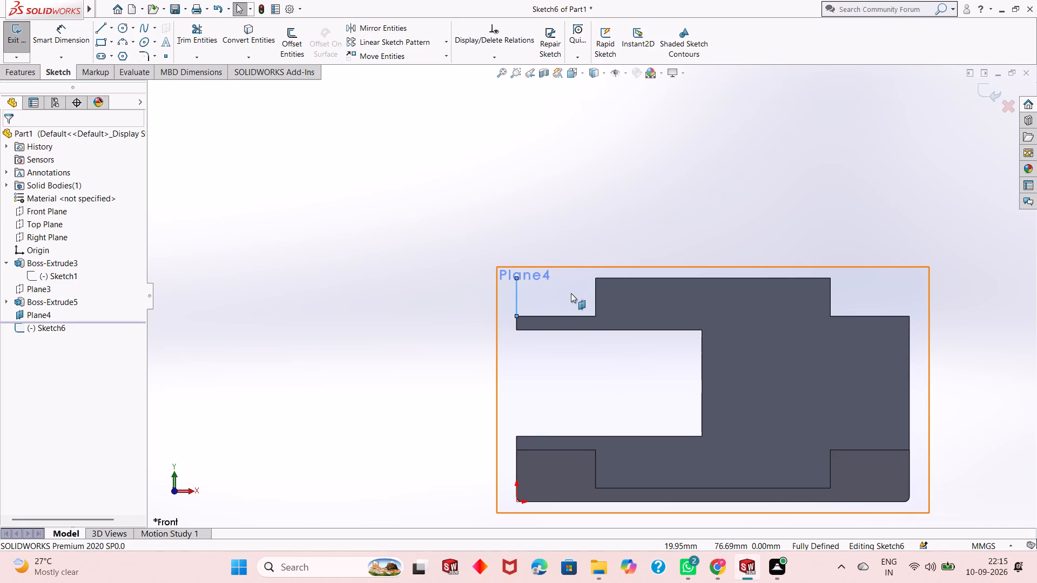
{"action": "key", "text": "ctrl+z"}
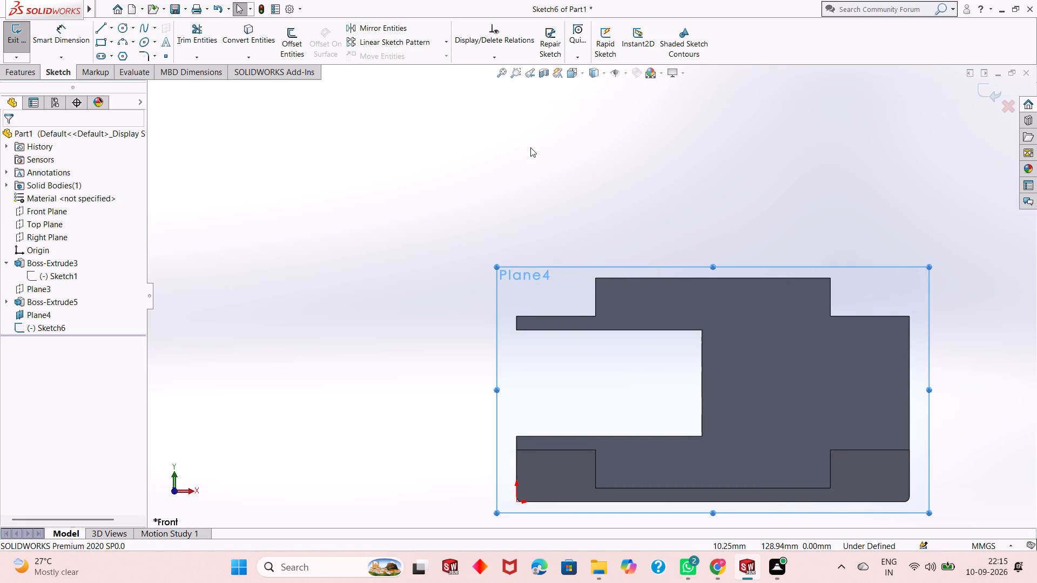
Draw a 19 mm vertical line up from the upper slot arm's outer top corner, continued by a 144 mm horizontal line across the body.
{"action": "left_click", "coordinate": [97, 31]}
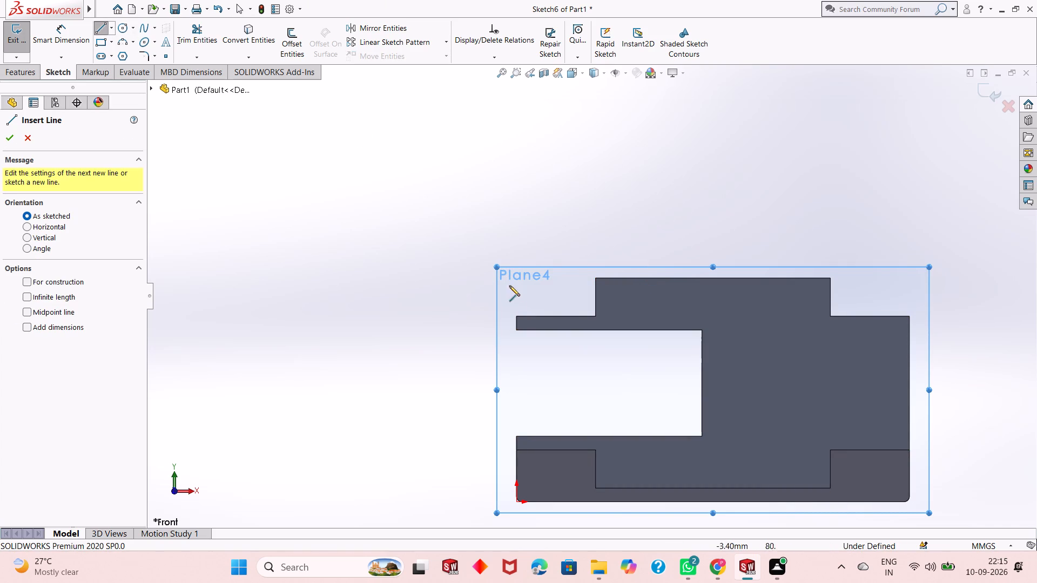
{"action": "left_click", "coordinate": [517, 316]}
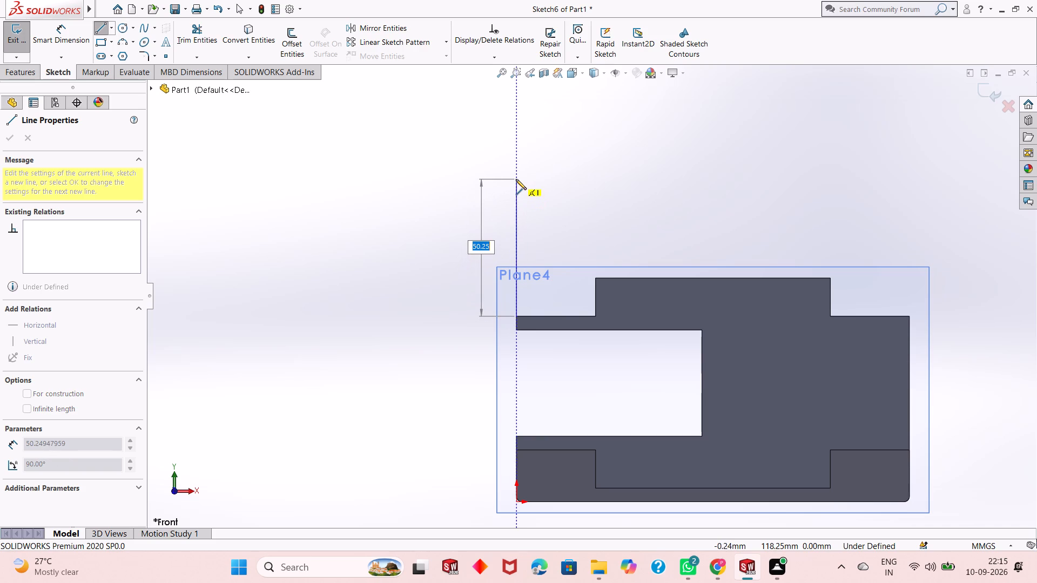
{"action": "type", "text": "19"}
{"action": "key", "text": "Return"}
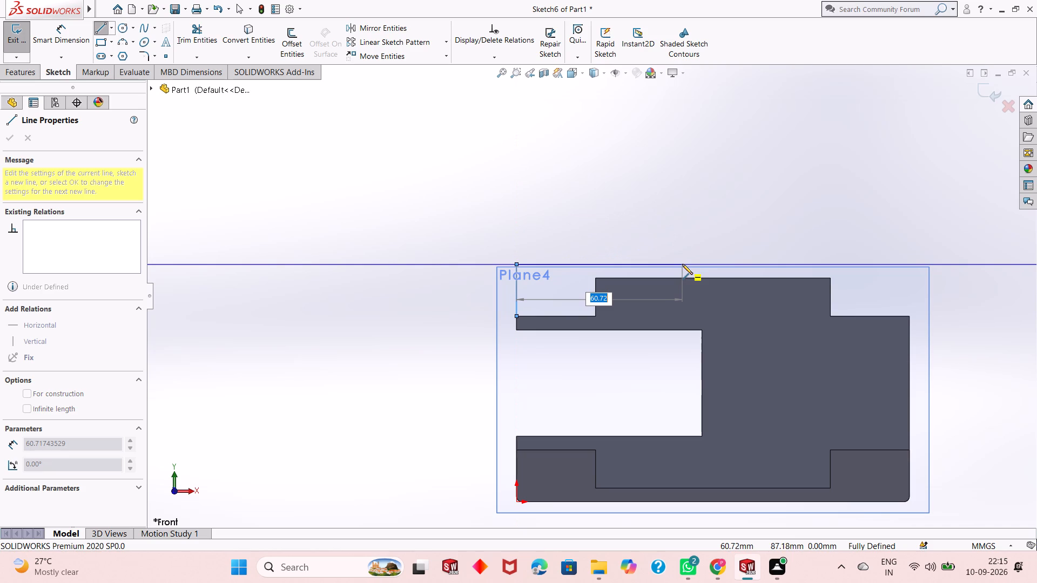
{"action": "type", "text": "14"}
{"action": "key", "text": "4"}
{"action": "key", "text": "Return"}
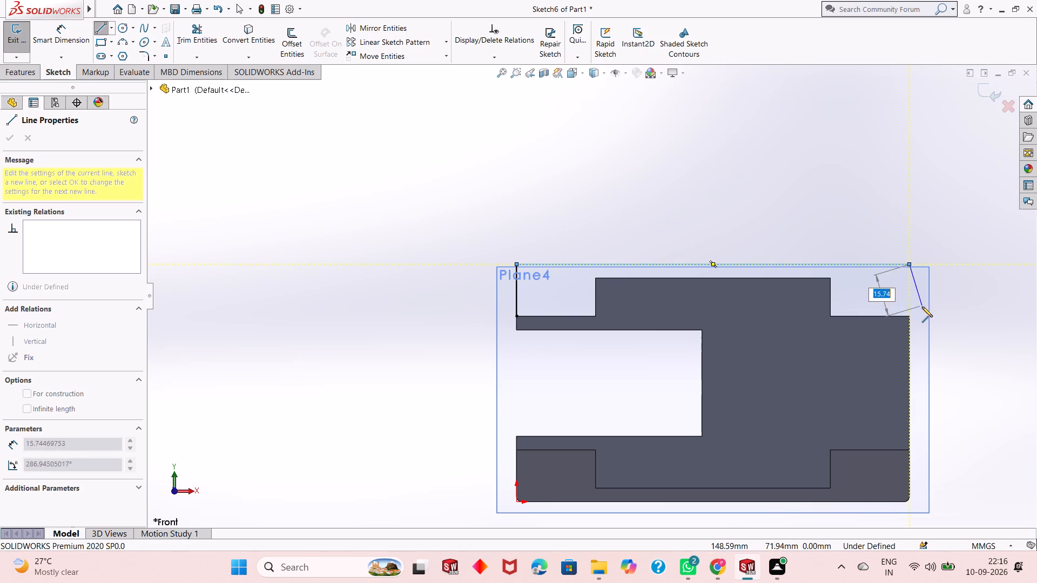
Close the profile with lines down to the body's opposite top corner and back along its stepped top edges to the starting point.
{"action": "left_click", "coordinate": [911, 315]}
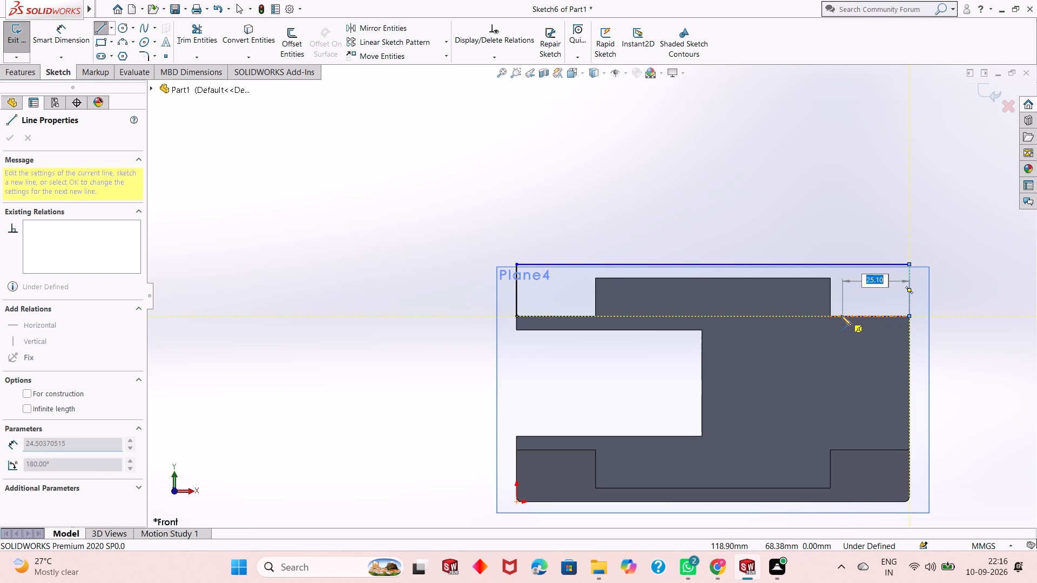
{"action": "left_click", "coordinate": [832, 315]}
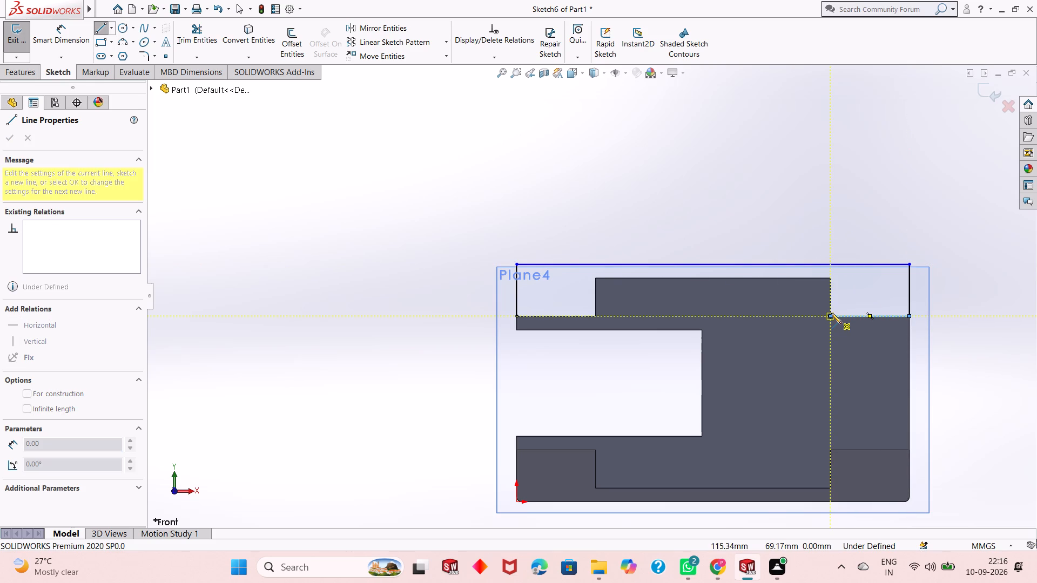
{"action": "left_click", "coordinate": [830, 276]}
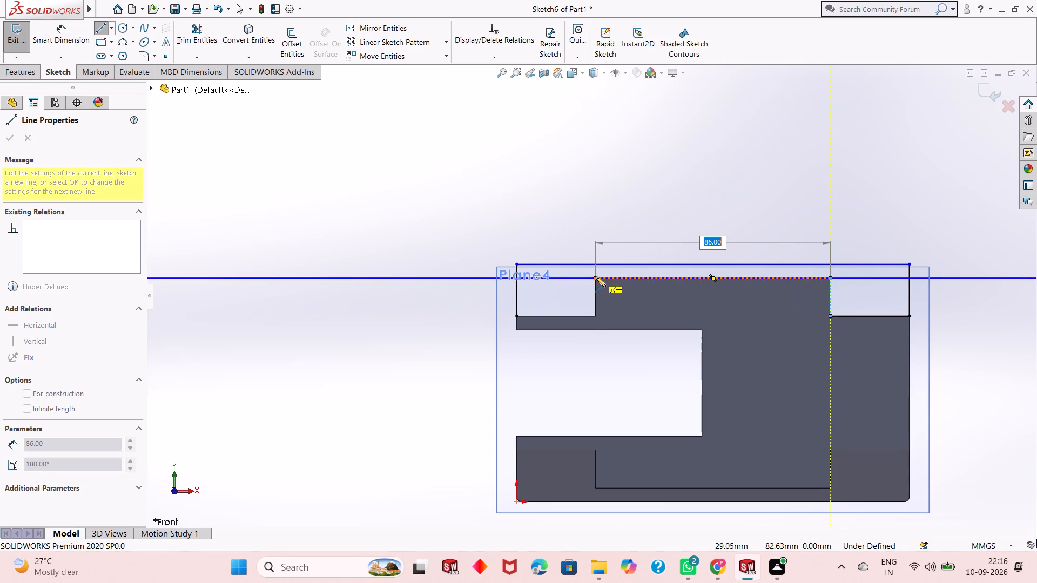
{"action": "left_click", "coordinate": [594, 276]}
{"action": "left_click", "coordinate": [594, 317]}
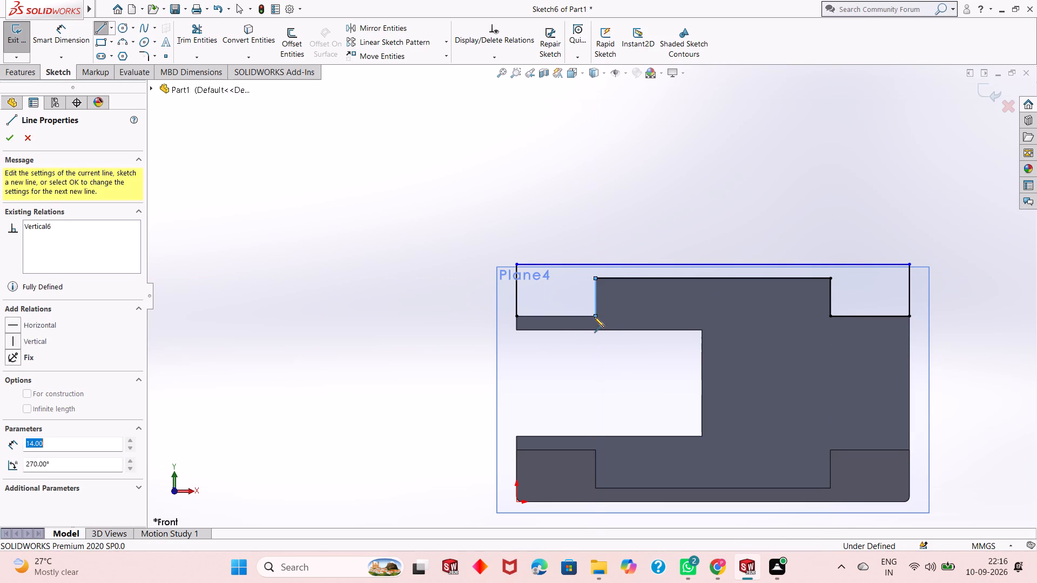
{"action": "left_click", "coordinate": [515, 317]}
{"action": "right_click", "coordinate": [515, 317]}
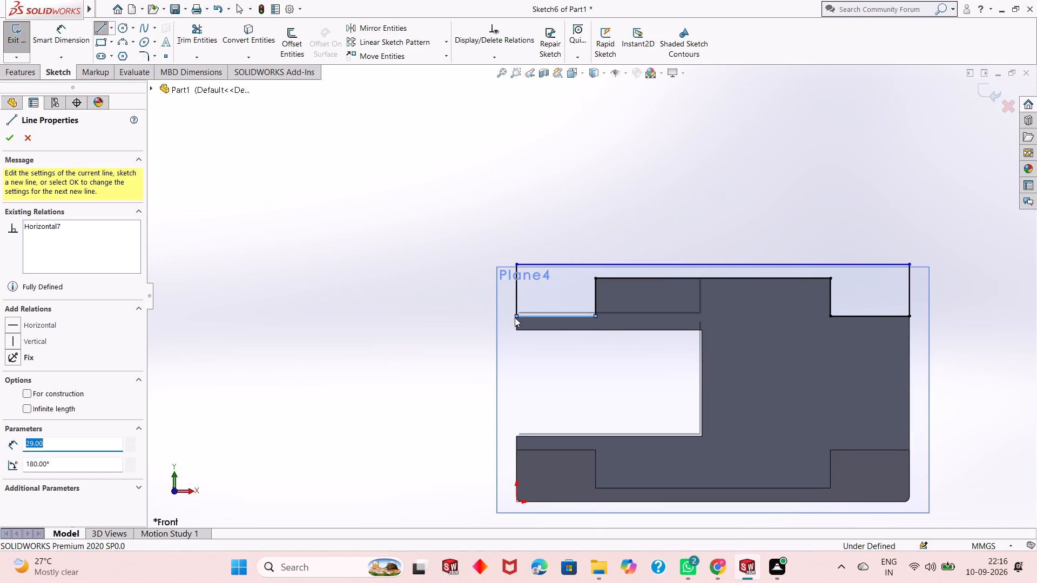
{"action": "left_click", "coordinate": [571, 323]}
Dimension the height of the profile's outer vertical edge above the slot arm.
{"action": "scroll", "coordinate": [495, 318], "scroll_direction": "up", "scroll_amount": 2}
{"action": "scroll", "coordinate": [711, 319], "scroll_direction": "down", "scroll_amount": 1}
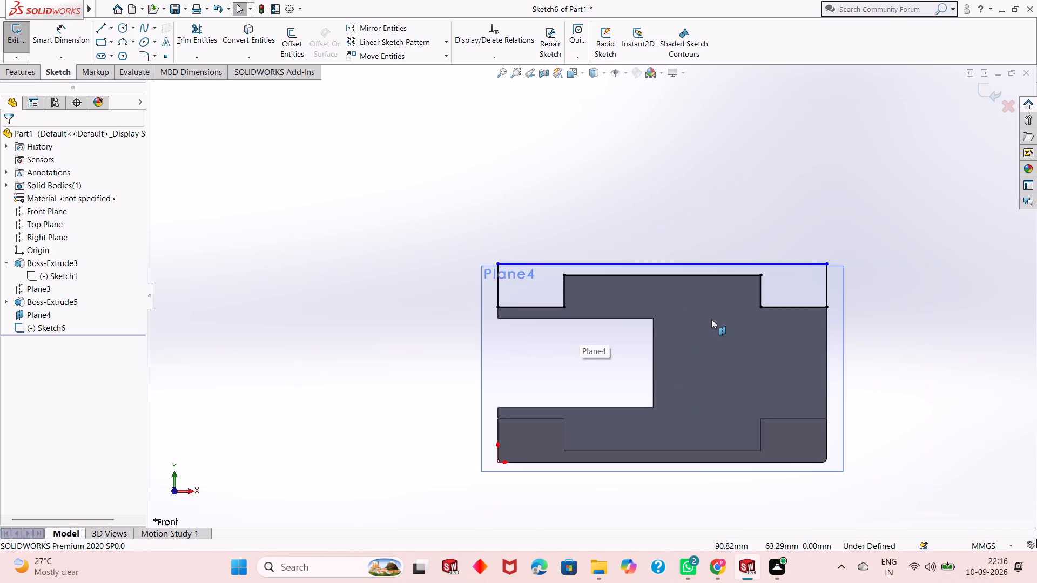
{"action": "scroll", "coordinate": [711, 319], "scroll_direction": "down", "scroll_amount": 1}
{"action": "scroll", "coordinate": [653, 300], "scroll_direction": "down", "scroll_amount": 1}
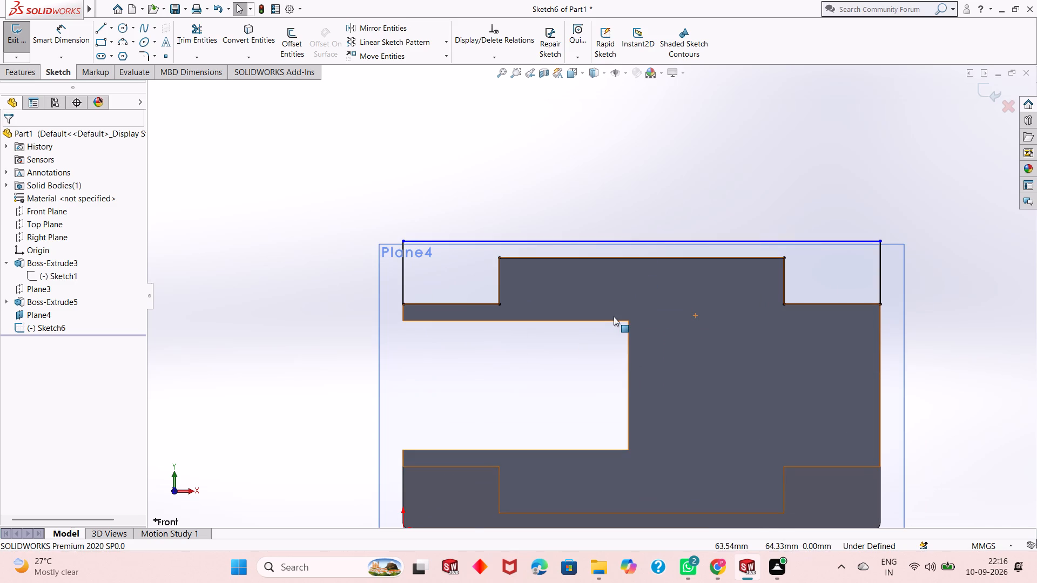
{"action": "scroll", "coordinate": [614, 317], "scroll_direction": "down", "scroll_amount": 2}
{"action": "scroll", "coordinate": [633, 319], "scroll_direction": "up", "scroll_amount": 3}
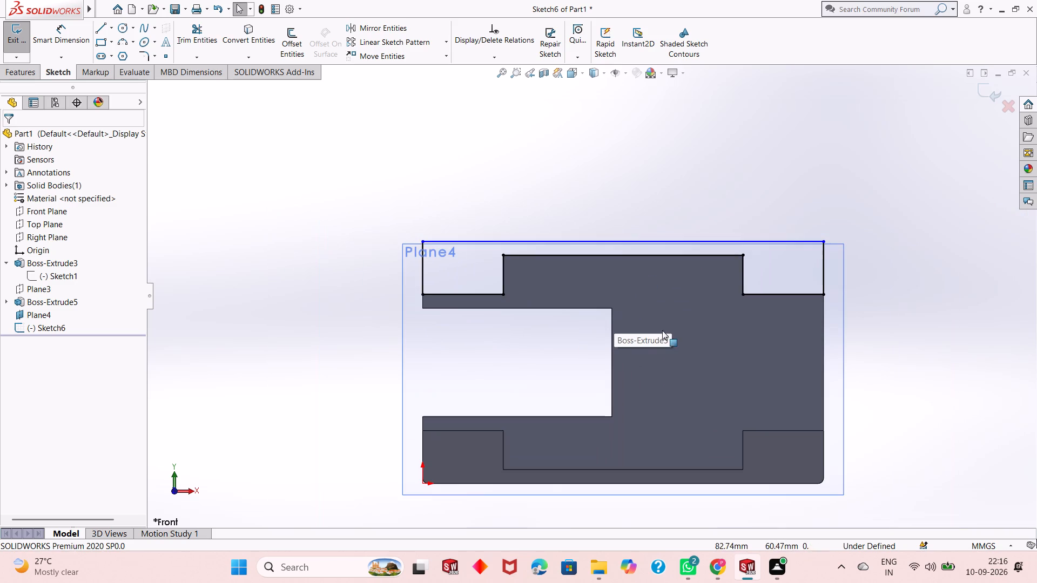
{"action": "left_click", "coordinate": [71, 37]}
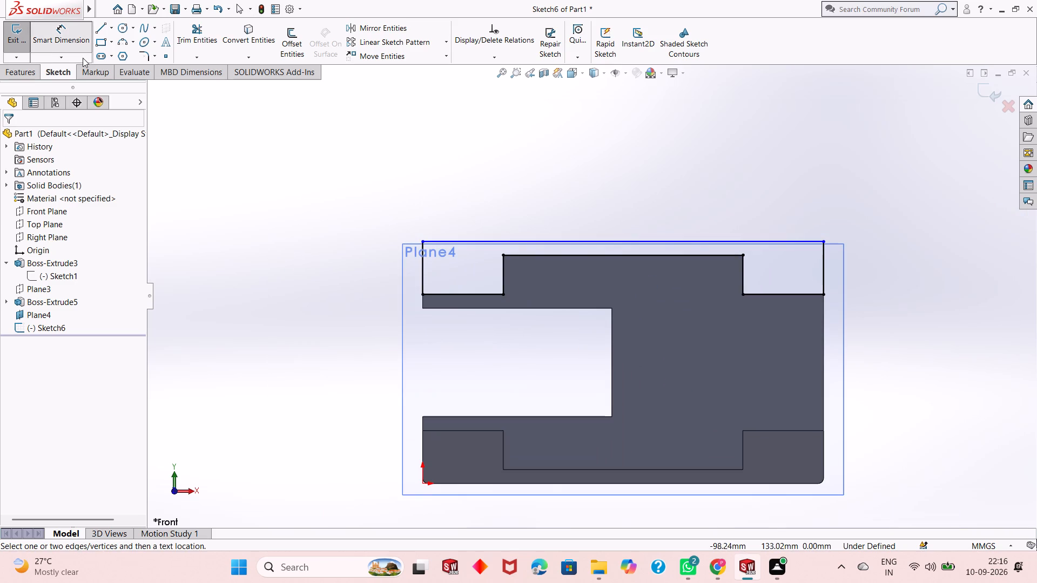
{"action": "left_click", "coordinate": [422, 263]}
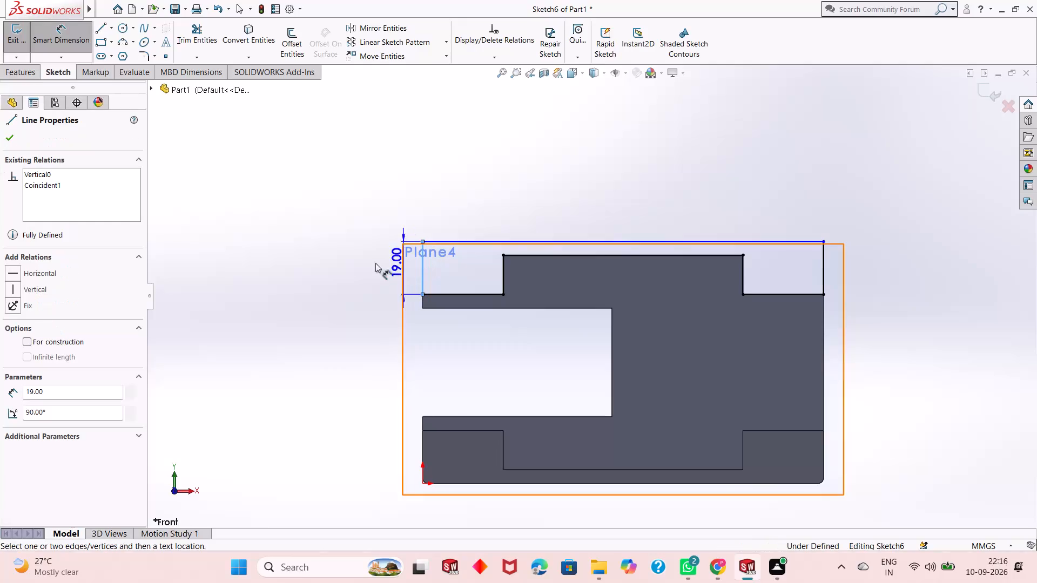
{"action": "left_click", "coordinate": [299, 268]}
{"action": "left_click", "coordinate": [250, 247]}
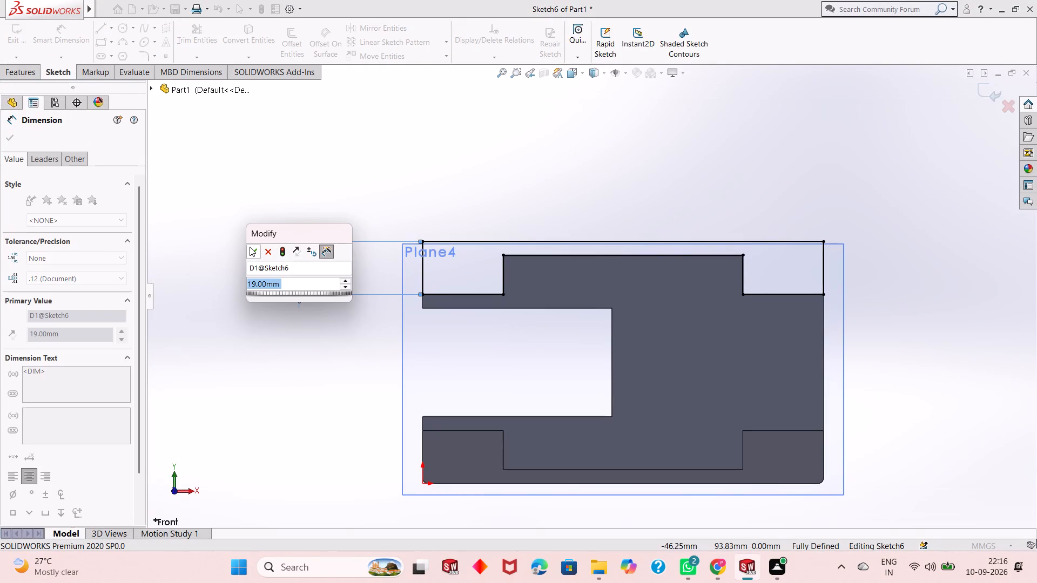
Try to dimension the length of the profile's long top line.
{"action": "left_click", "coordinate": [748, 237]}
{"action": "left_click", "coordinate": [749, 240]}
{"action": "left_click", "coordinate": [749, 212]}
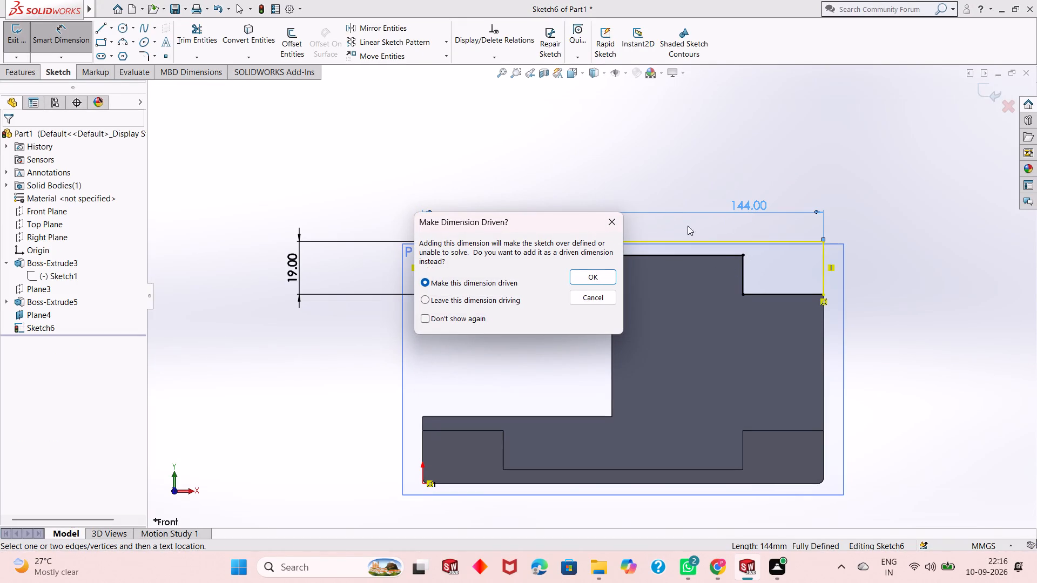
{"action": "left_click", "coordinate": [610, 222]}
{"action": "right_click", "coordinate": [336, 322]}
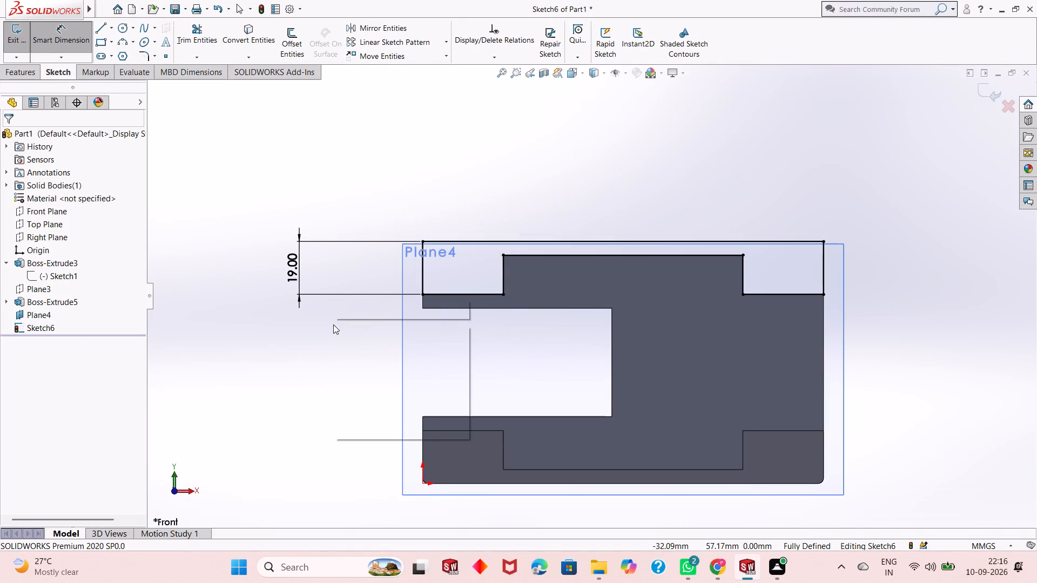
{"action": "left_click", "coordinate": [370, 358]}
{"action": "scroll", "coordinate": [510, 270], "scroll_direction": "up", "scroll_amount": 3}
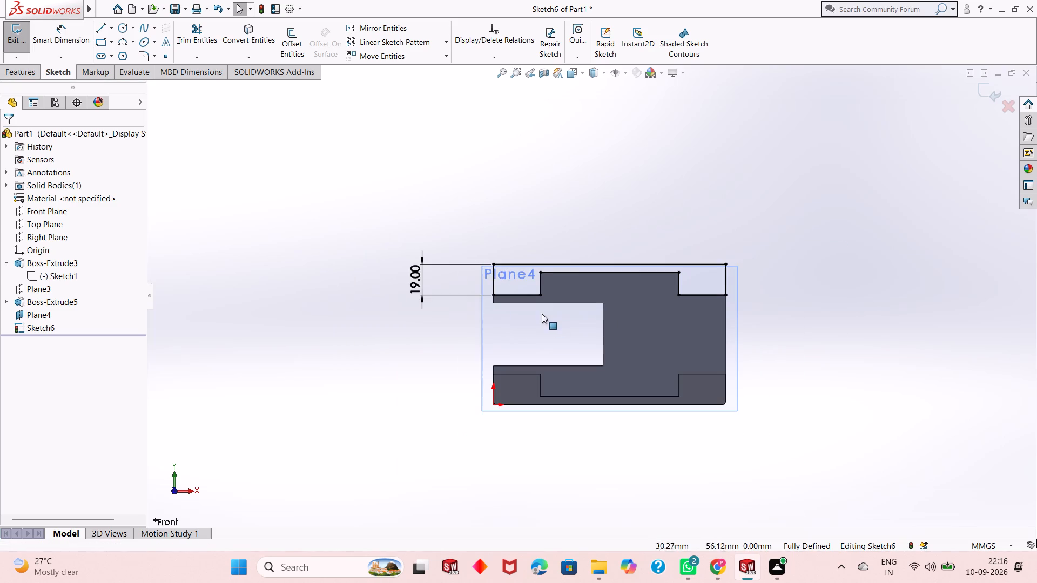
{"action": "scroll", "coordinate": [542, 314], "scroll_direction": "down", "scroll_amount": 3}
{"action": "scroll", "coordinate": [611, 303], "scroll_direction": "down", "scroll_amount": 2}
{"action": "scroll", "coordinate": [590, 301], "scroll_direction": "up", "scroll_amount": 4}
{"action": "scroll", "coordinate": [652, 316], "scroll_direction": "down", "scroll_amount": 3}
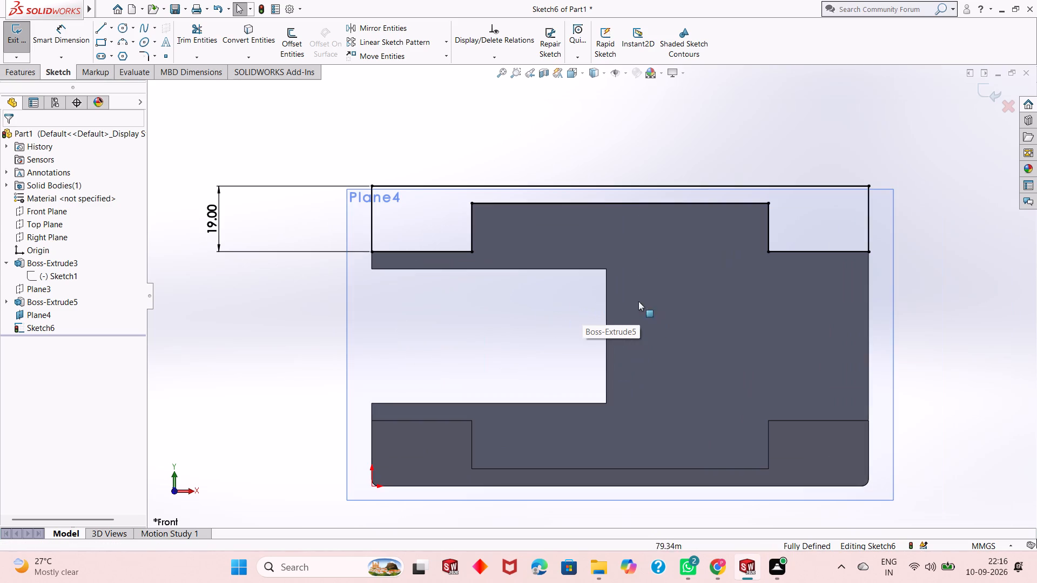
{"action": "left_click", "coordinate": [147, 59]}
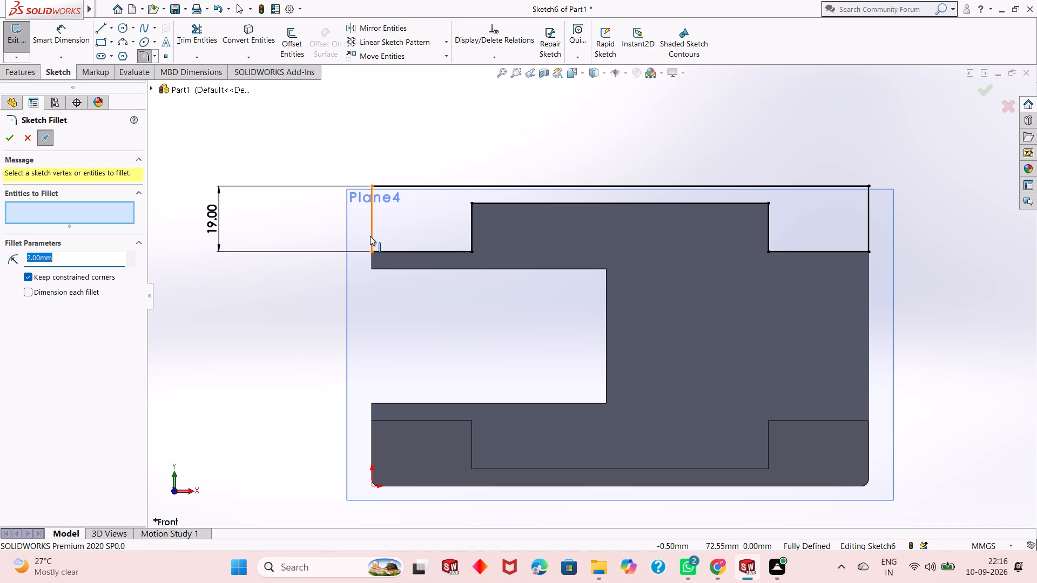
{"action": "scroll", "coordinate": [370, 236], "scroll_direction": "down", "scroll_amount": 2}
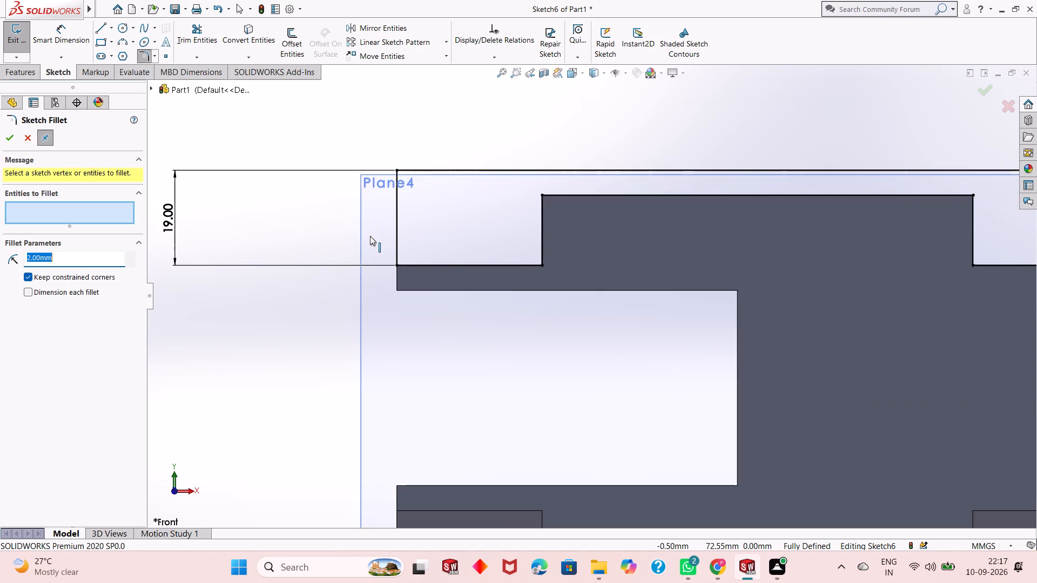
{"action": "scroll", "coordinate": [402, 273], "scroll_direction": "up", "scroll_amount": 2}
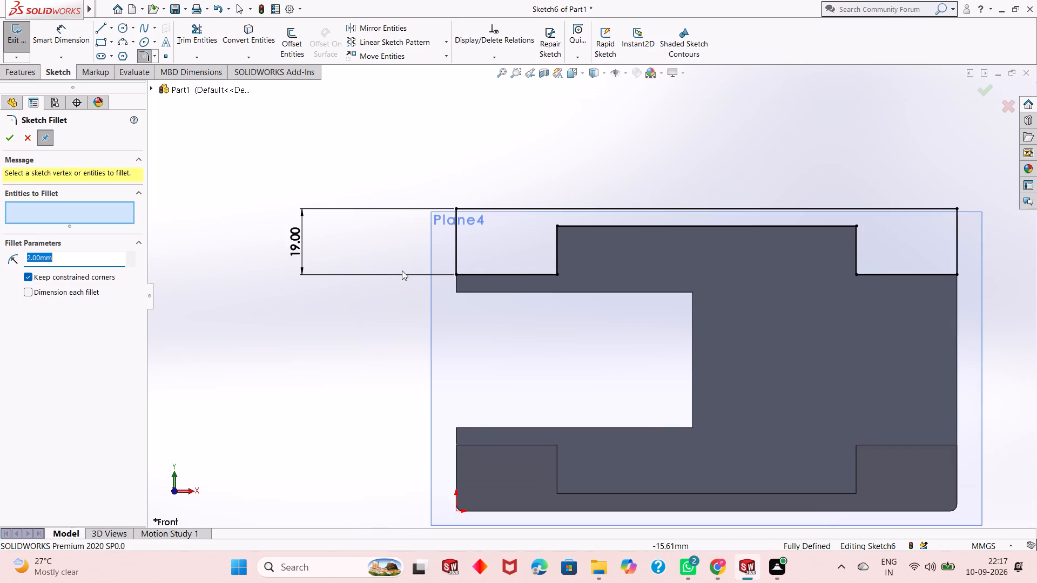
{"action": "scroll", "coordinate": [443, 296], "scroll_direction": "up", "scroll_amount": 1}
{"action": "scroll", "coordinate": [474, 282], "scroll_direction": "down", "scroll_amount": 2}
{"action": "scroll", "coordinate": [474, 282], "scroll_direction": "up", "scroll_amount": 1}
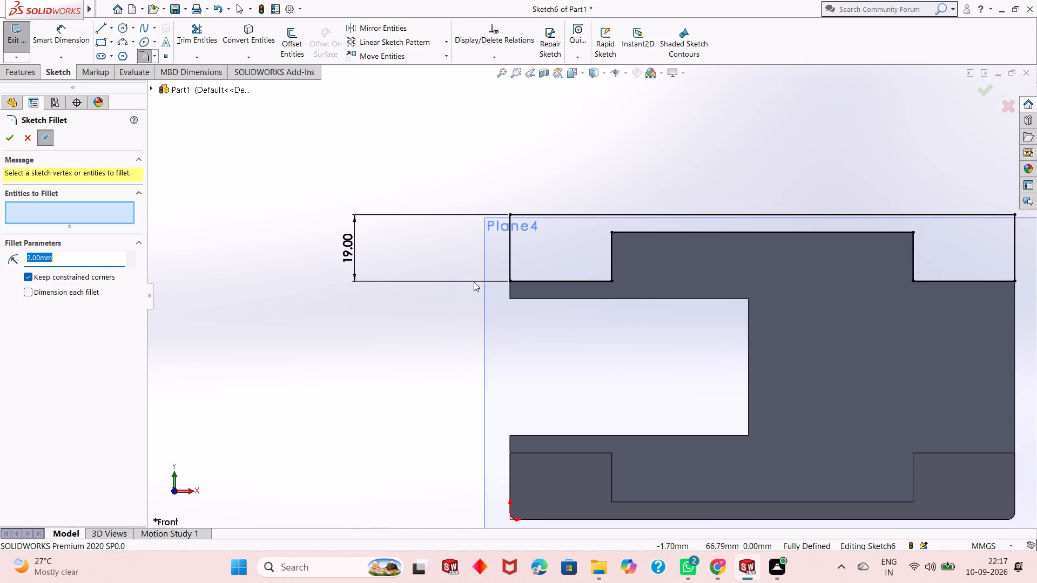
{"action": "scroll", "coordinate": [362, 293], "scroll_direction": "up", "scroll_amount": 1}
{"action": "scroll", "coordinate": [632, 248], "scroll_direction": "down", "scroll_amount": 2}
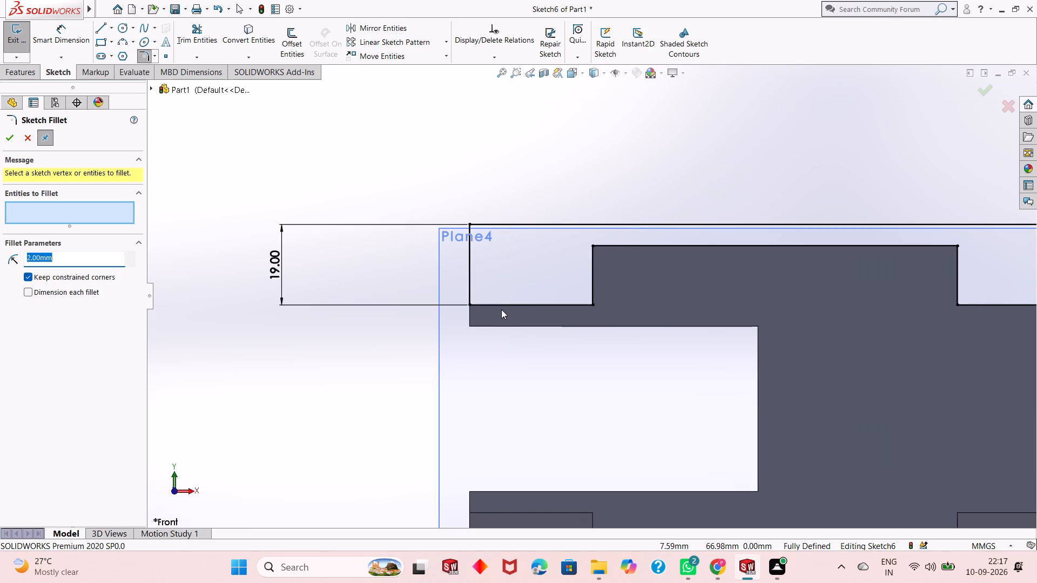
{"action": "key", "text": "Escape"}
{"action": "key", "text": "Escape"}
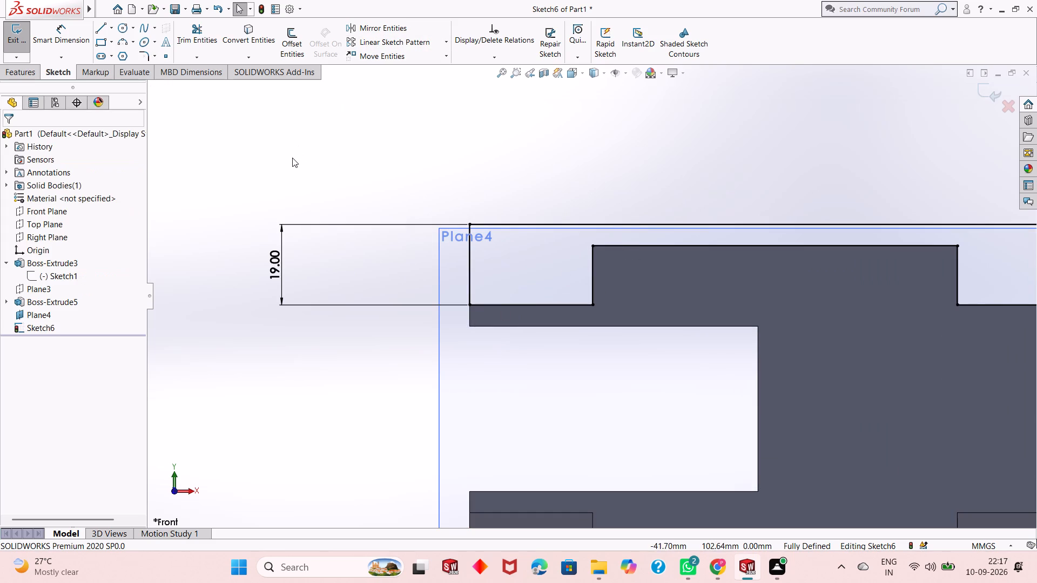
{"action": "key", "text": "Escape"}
Extrude the stepped cap profile as a blind boss in the reversed direction, over the body, with a depth of 44.5 mm.
{"action": "scroll", "coordinate": [340, 266], "scroll_direction": "up", "scroll_amount": 3}
{"action": "middle_click_drag", "start_coordinate": [544, 408], "coordinate": [576, 374]}
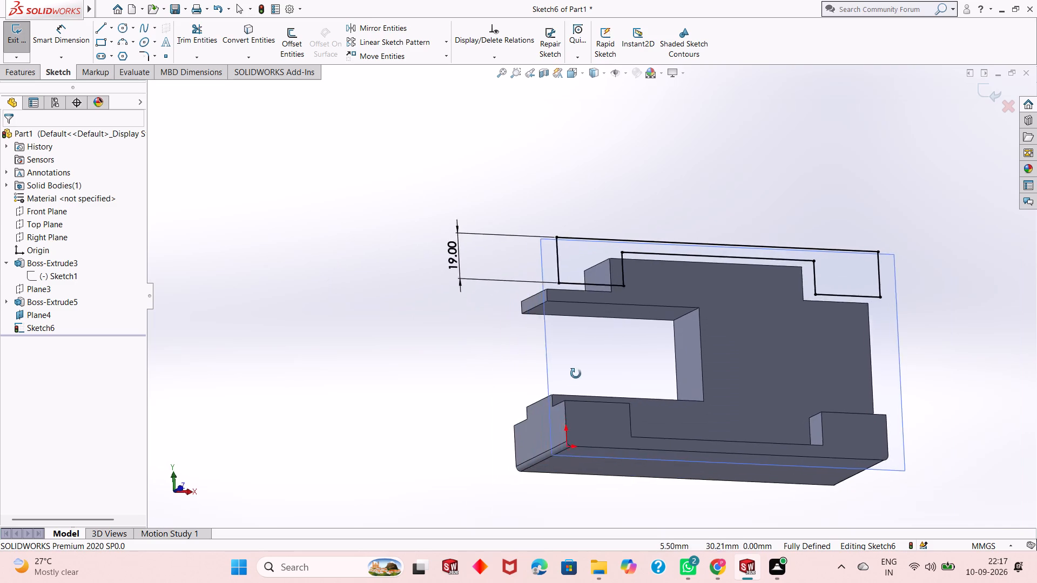
{"action": "middle_click_drag", "start_coordinate": [576, 374], "coordinate": [546, 423]}
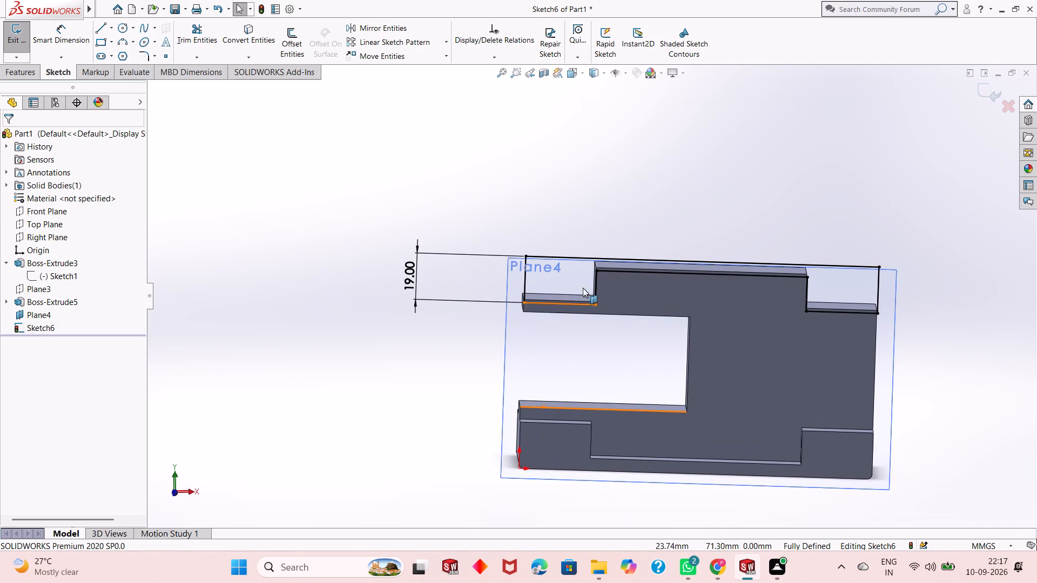
{"action": "left_click", "coordinate": [33, 76]}
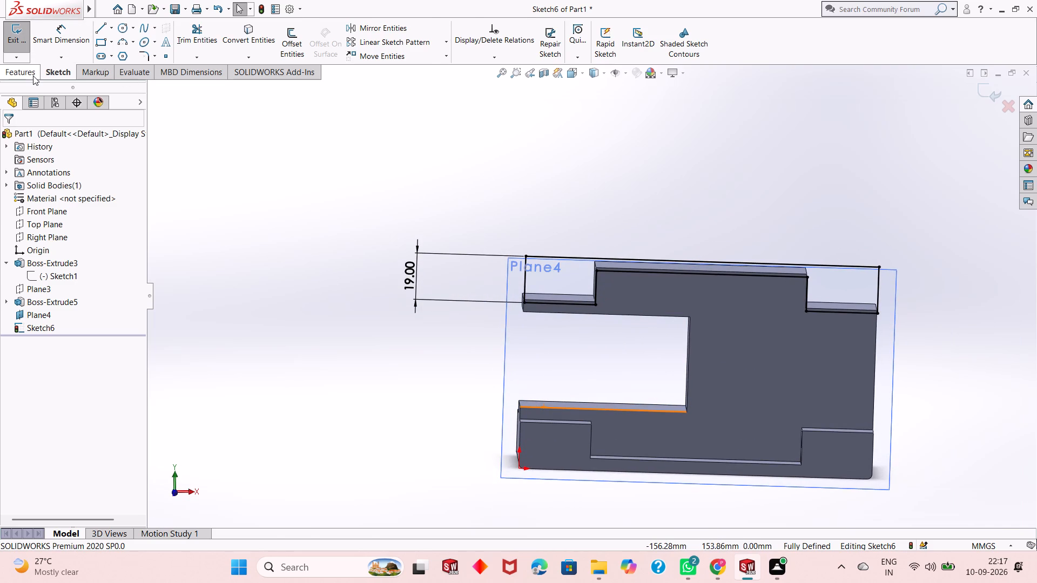
{"action": "left_click", "coordinate": [26, 43]}
{"action": "middle_click_drag", "start_coordinate": [603, 328], "coordinate": [695, 323]}
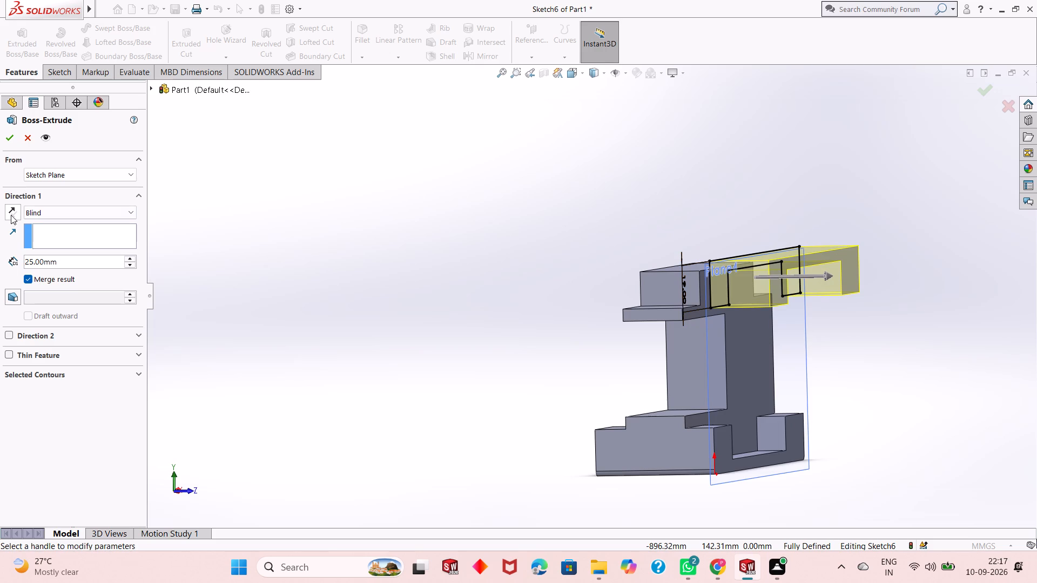
{"action": "left_click", "coordinate": [11, 218]}
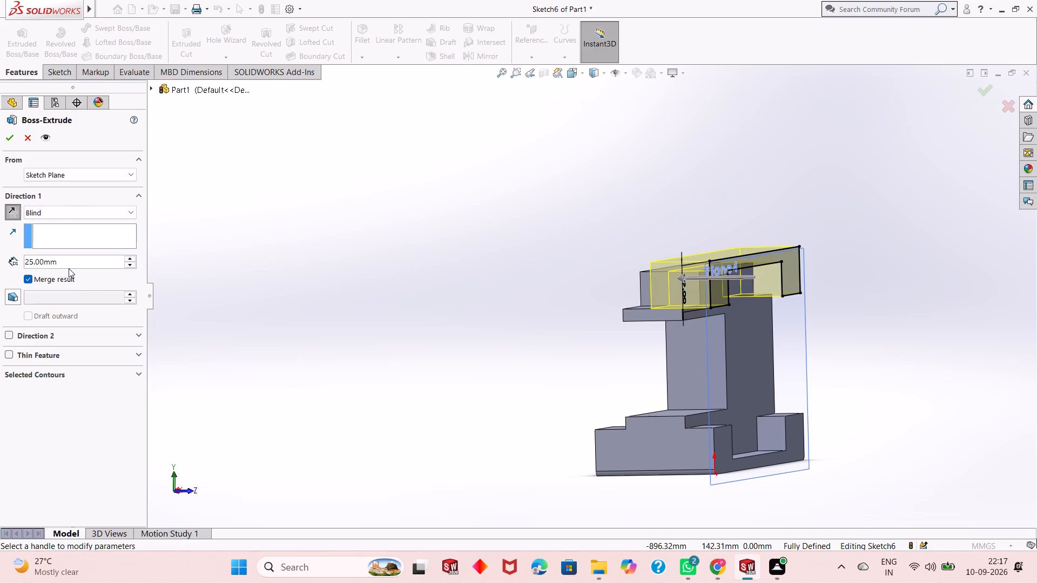
{"action": "double_click", "coordinate": [68, 266]}
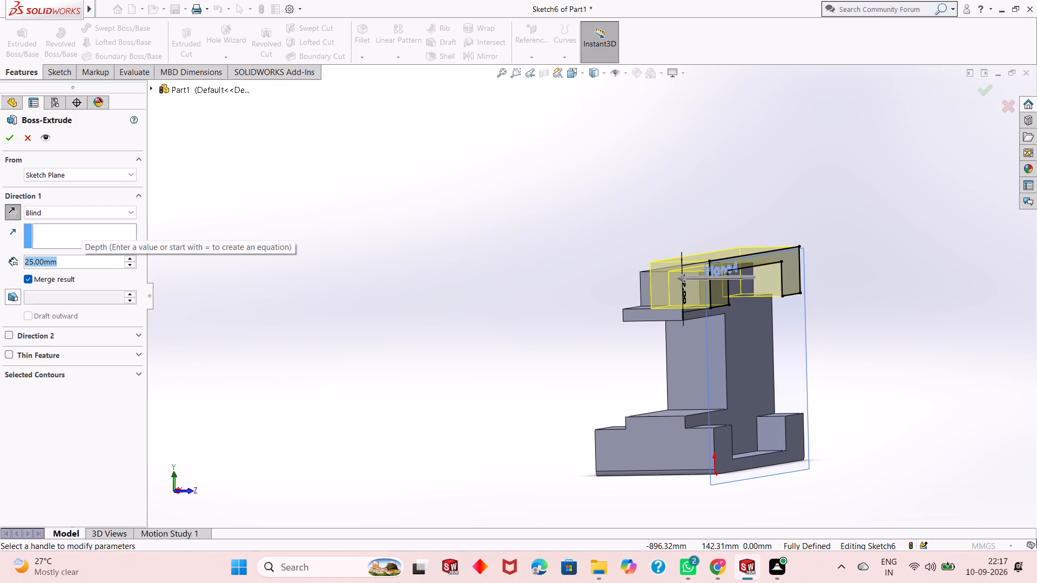
{"action": "type", "text": "44.5"}
{"action": "key", "text": "Return"}
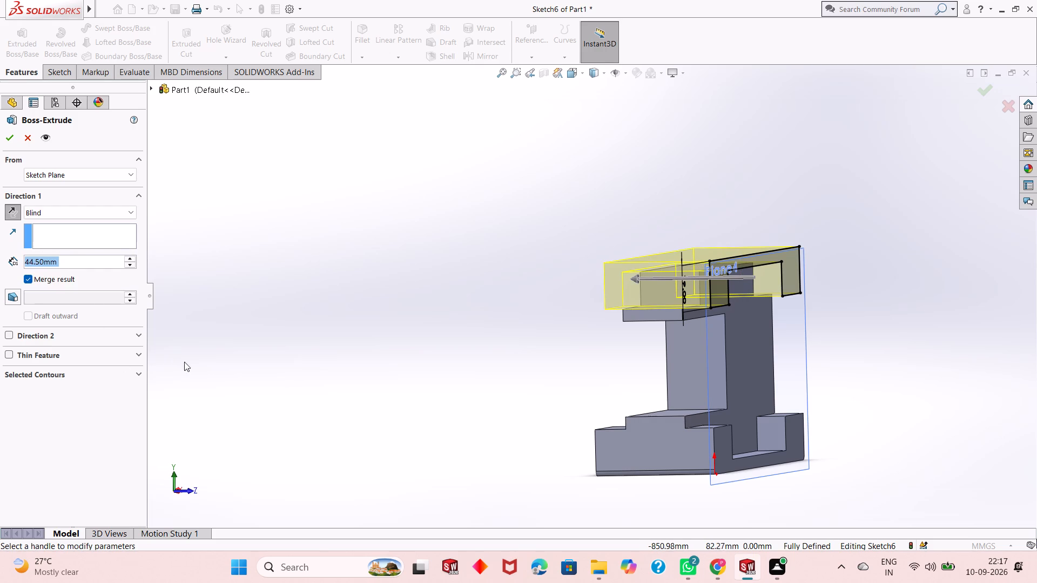
{"action": "middle_click_drag", "start_coordinate": [246, 388], "coordinate": [262, 375]}
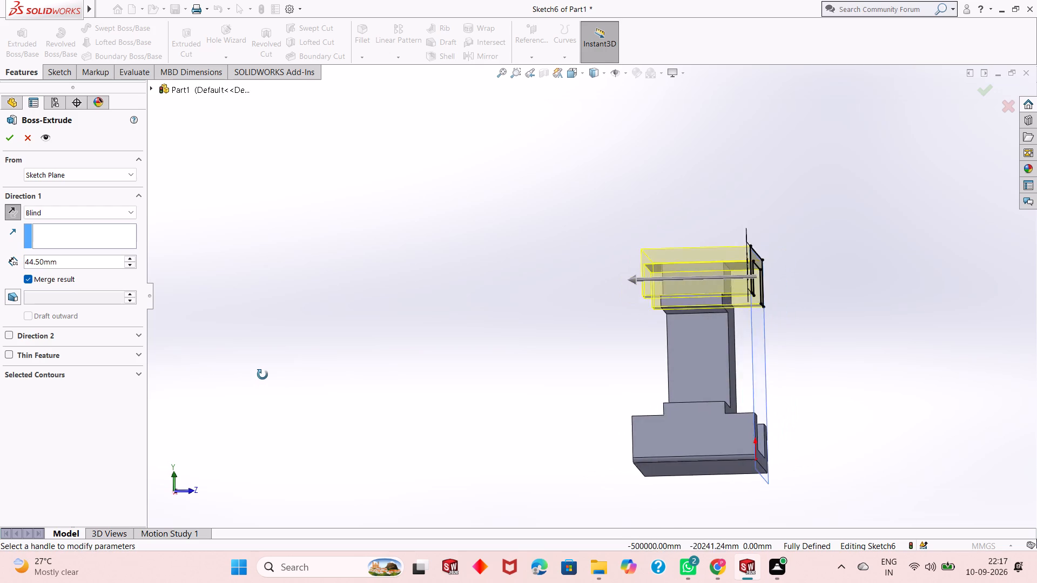
{"action": "middle_click_drag", "start_coordinate": [262, 375], "coordinate": [264, 390]}
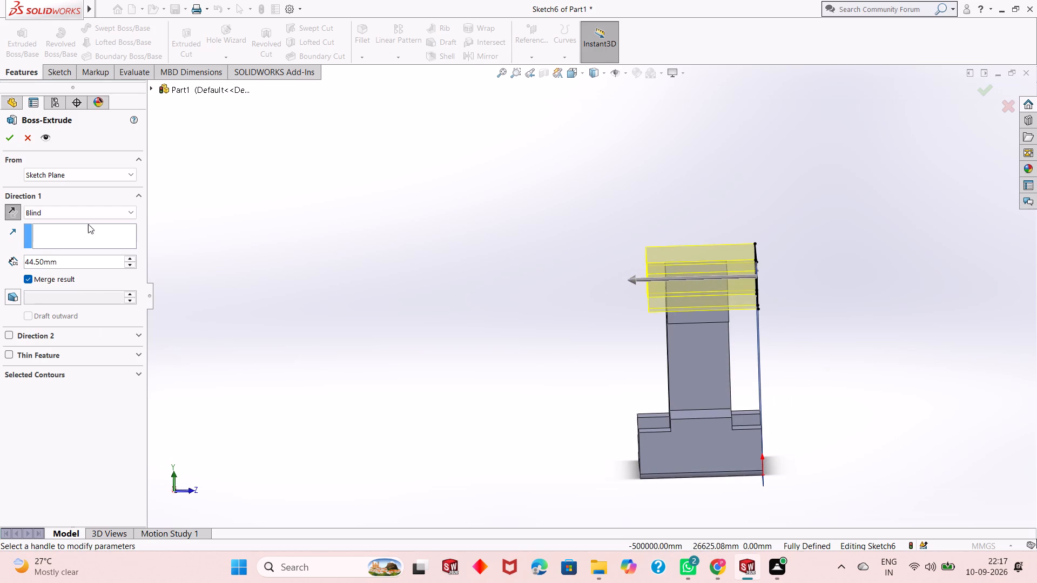
Set the cap extrusion's depth to 50 mm and complete the boss.
{"action": "double_click", "coordinate": [54, 256]}
{"action": "double_click", "coordinate": [60, 264]}
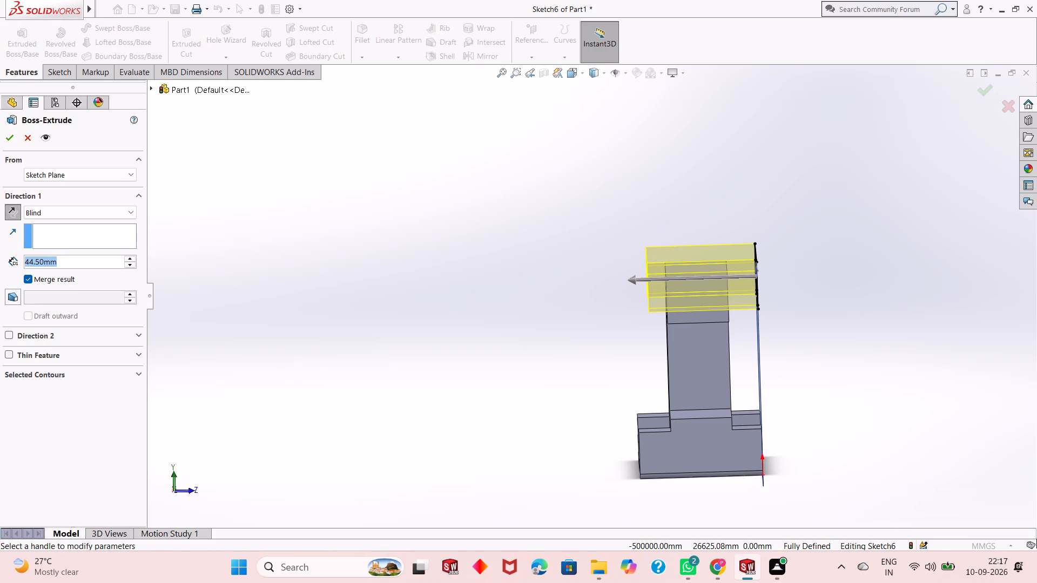
{"action": "type", "text": "50"}
{"action": "key", "text": "Return"}
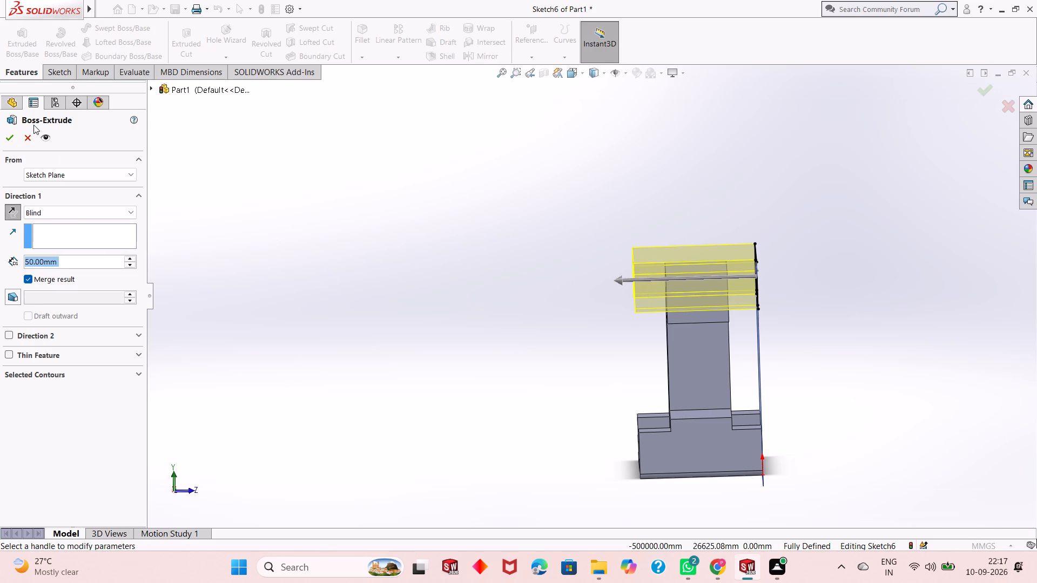
{"action": "left_click", "coordinate": [11, 139]}
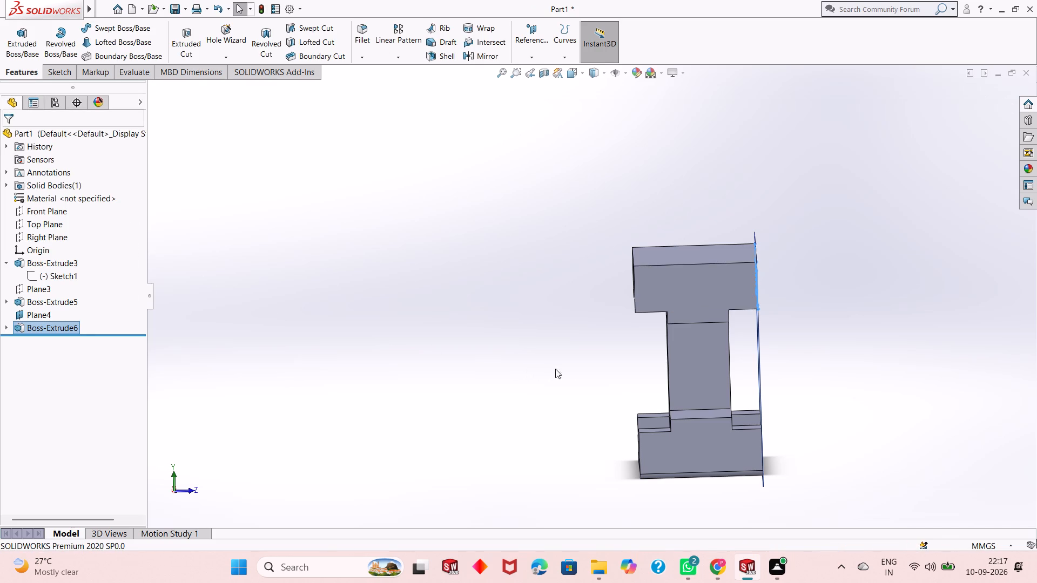
{"action": "key", "text": "Escape"}
{"action": "key", "text": "Escape"}
Examine the part from its front, ends and underside, comparing the new stepped cap with the base and slotted body.
{"action": "middle_click_drag", "start_coordinate": [608, 401], "coordinate": [480, 399]}
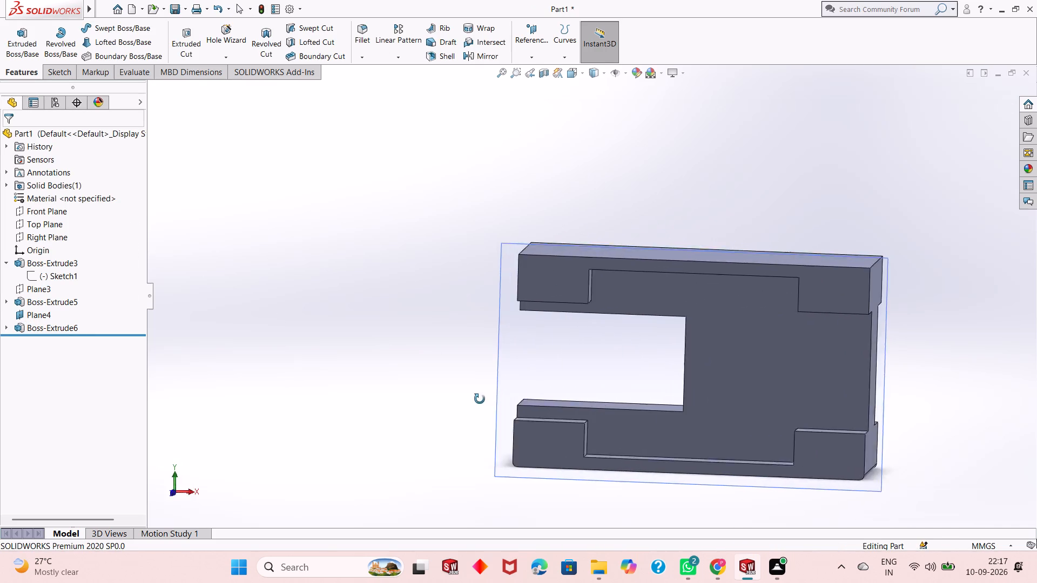
{"action": "middle_click_drag", "start_coordinate": [480, 399], "coordinate": [522, 337]}
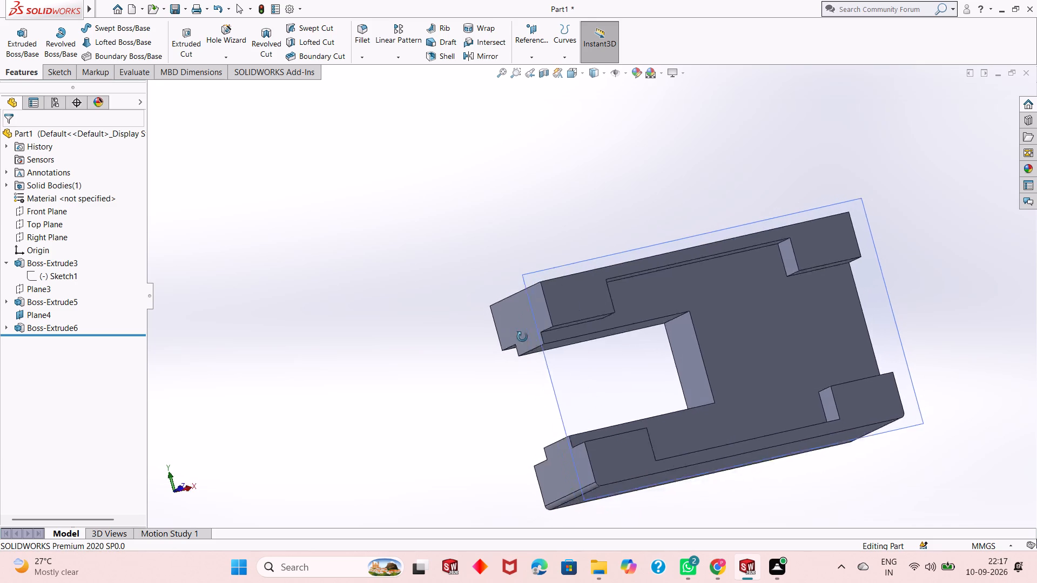
{"action": "middle_click_drag", "start_coordinate": [522, 337], "coordinate": [465, 385]}
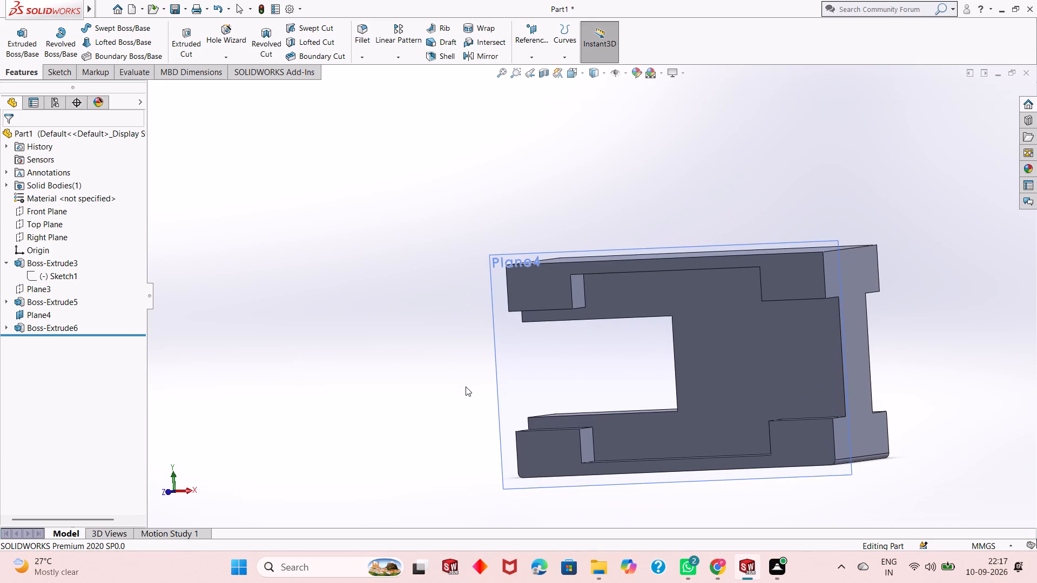
{"action": "middle_click_drag", "start_coordinate": [466, 387], "coordinate": [486, 376]}
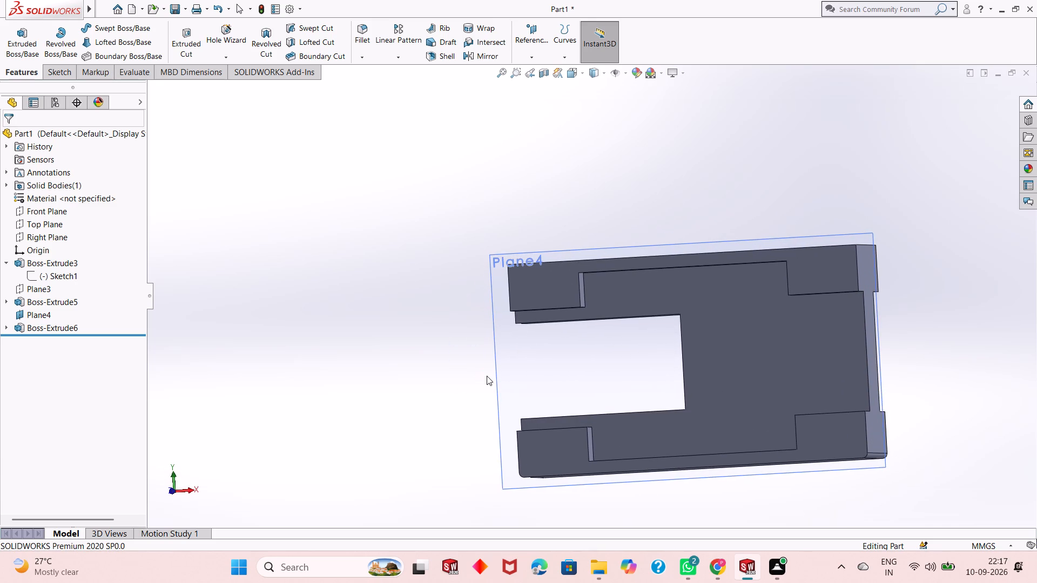
{"action": "middle_click_drag", "start_coordinate": [623, 331], "coordinate": [657, 332]}
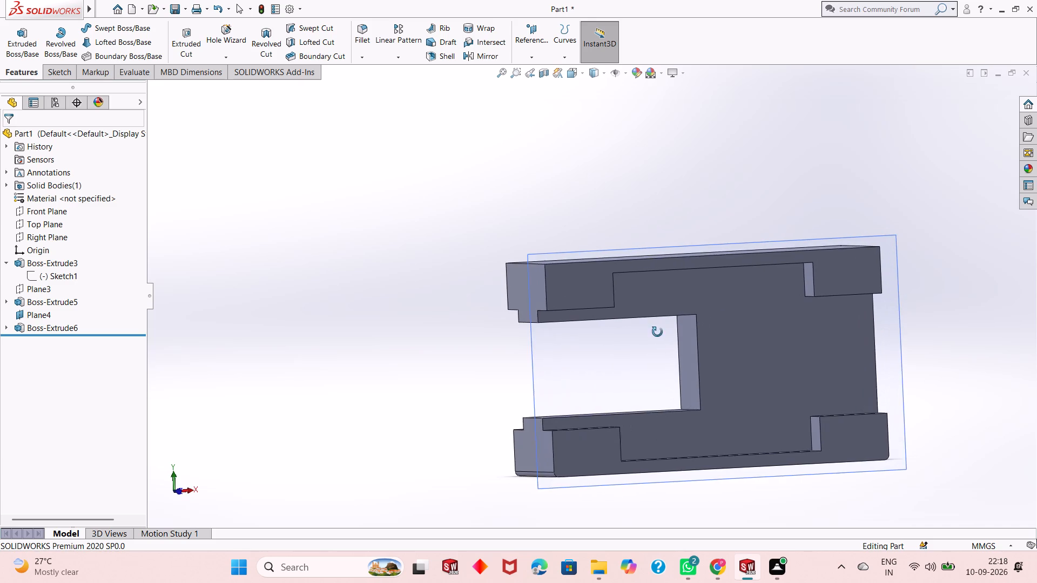
{"action": "middle_click_drag", "start_coordinate": [657, 332], "coordinate": [655, 333]}
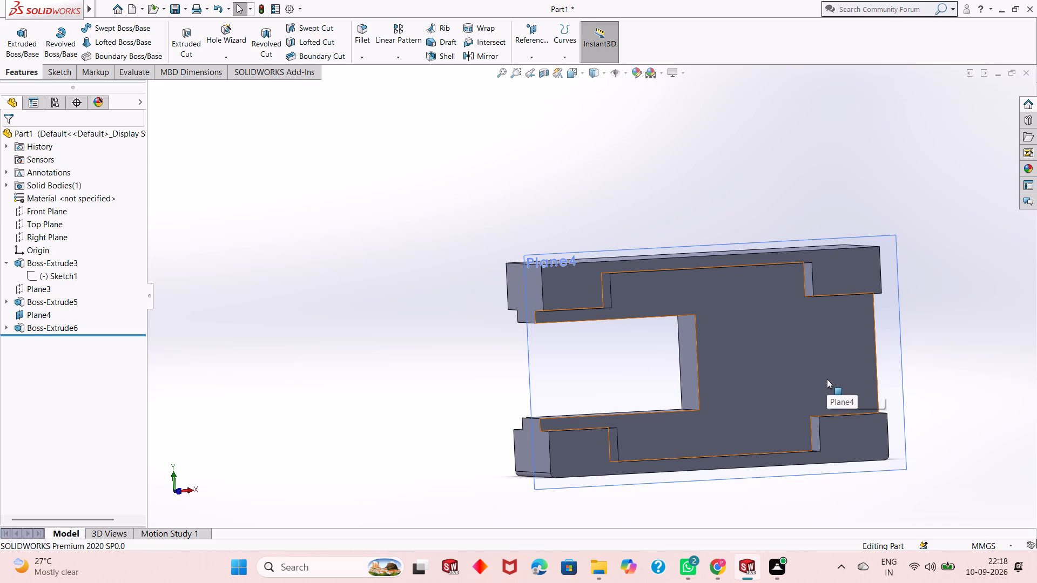
{"action": "scroll", "coordinate": [520, 334], "scroll_direction": "down", "scroll_amount": 1}
{"action": "scroll", "coordinate": [526, 342], "scroll_direction": "up", "scroll_amount": 3}
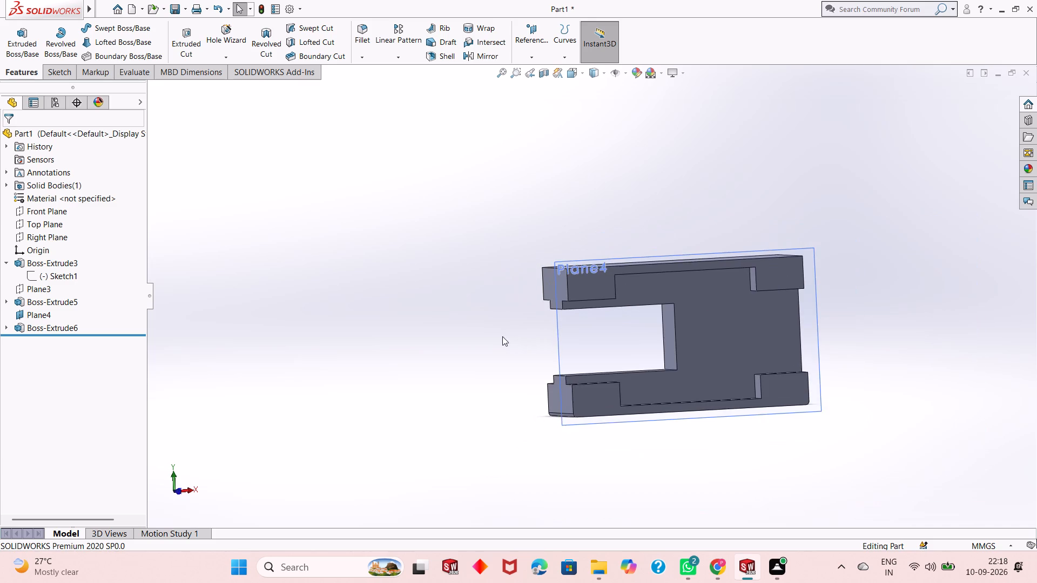
{"action": "scroll", "coordinate": [495, 333], "scroll_direction": "up", "scroll_amount": 1}
{"action": "scroll", "coordinate": [726, 324], "scroll_direction": "down", "scroll_amount": 4}
{"action": "scroll", "coordinate": [564, 345], "scroll_direction": "up", "scroll_amount": 1}
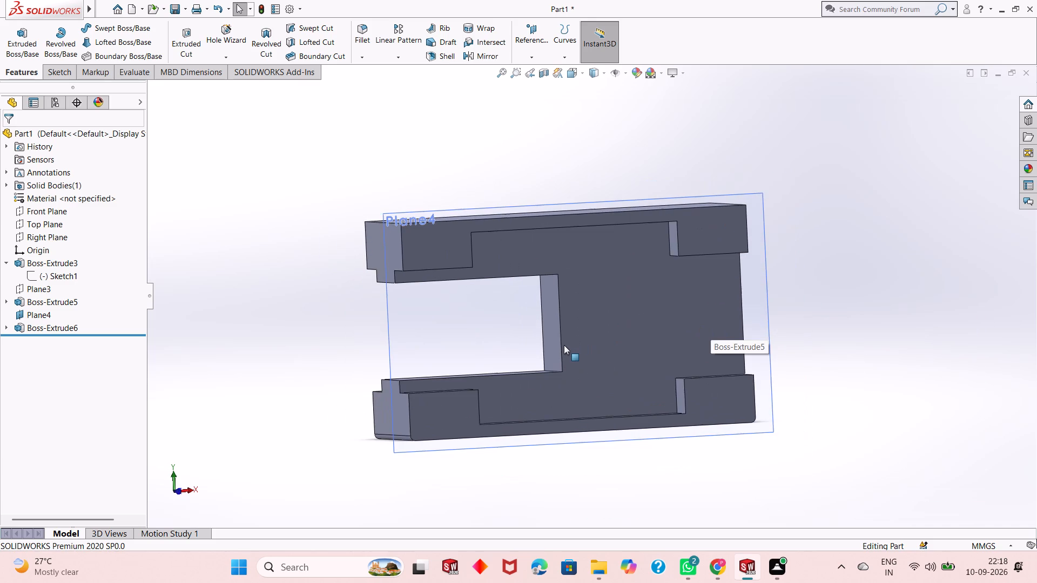
{"action": "scroll", "coordinate": [564, 345], "scroll_direction": "up", "scroll_amount": 1}
{"action": "scroll", "coordinate": [523, 331], "scroll_direction": "down", "scroll_amount": 2}
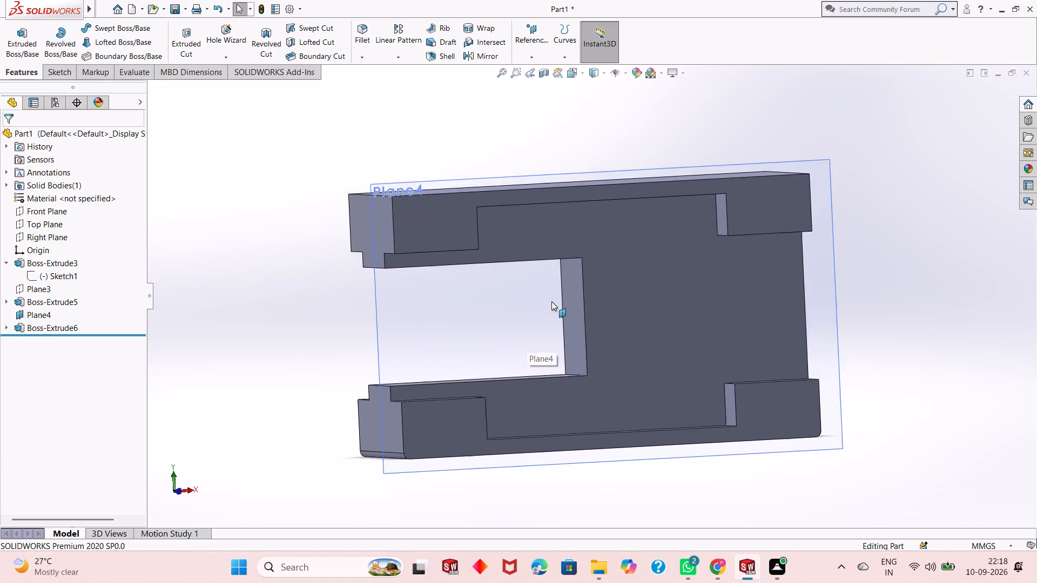
{"action": "scroll", "coordinate": [551, 301], "scroll_direction": "down", "scroll_amount": 1}
{"action": "scroll", "coordinate": [551, 301], "scroll_direction": "up", "scroll_amount": 1}
{"action": "scroll", "coordinate": [595, 280], "scroll_direction": "down", "scroll_amount": 1}
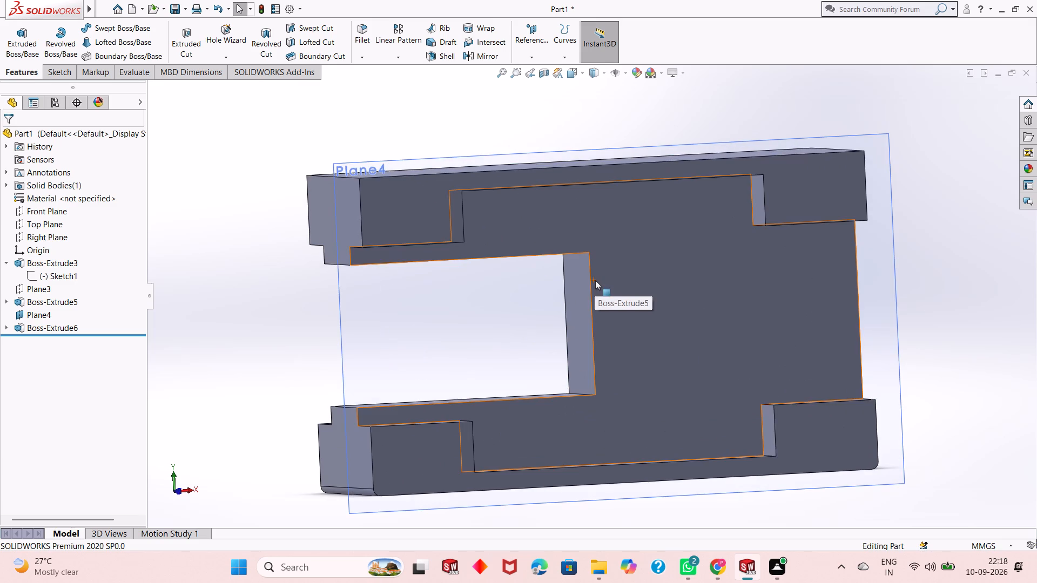
{"action": "scroll", "coordinate": [595, 280], "scroll_direction": "up", "scroll_amount": 1}
{"action": "middle_click_drag", "start_coordinate": [595, 280], "coordinate": [710, 267]}
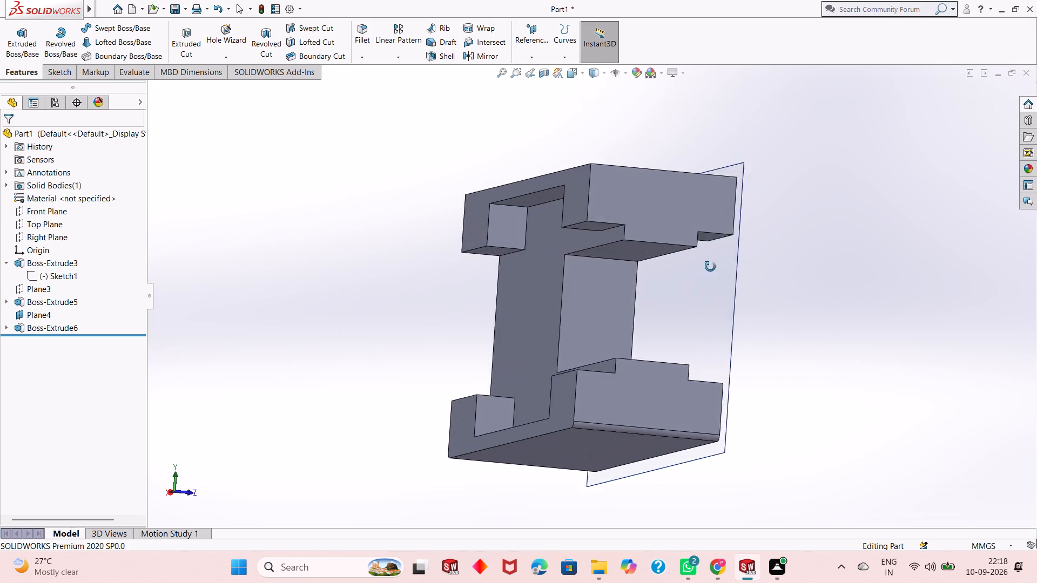
{"action": "middle_click_drag", "start_coordinate": [710, 267], "coordinate": [656, 303]}
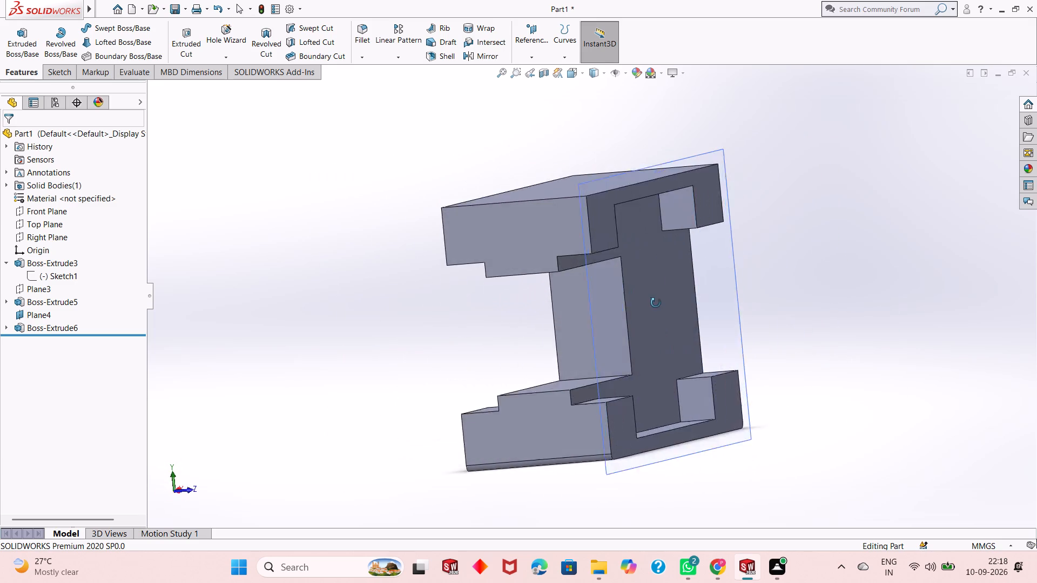
{"action": "middle_click_drag", "start_coordinate": [656, 303], "coordinate": [464, 349]}
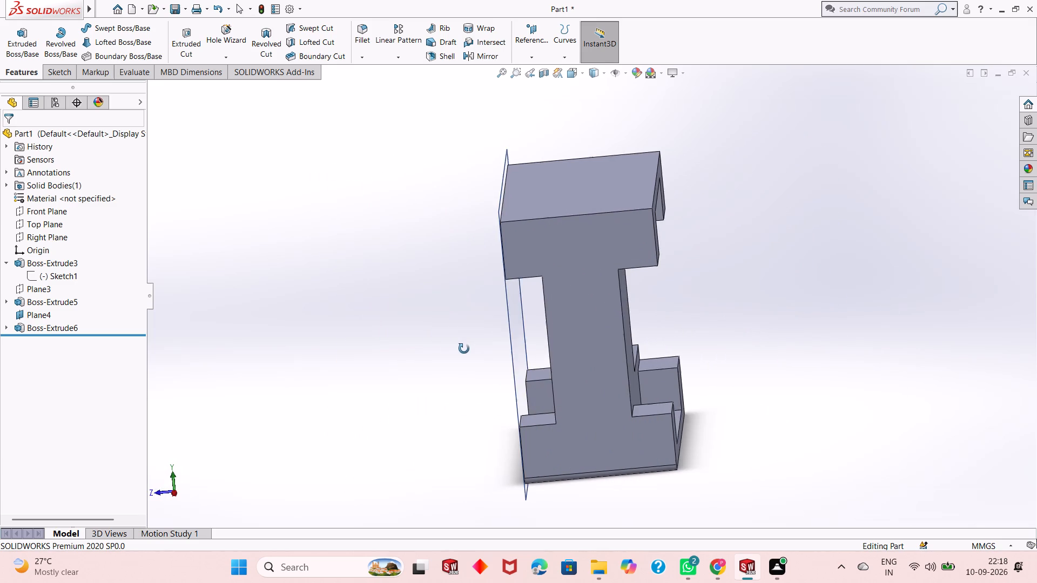
{"action": "middle_click_drag", "start_coordinate": [464, 349], "coordinate": [664, 309]}
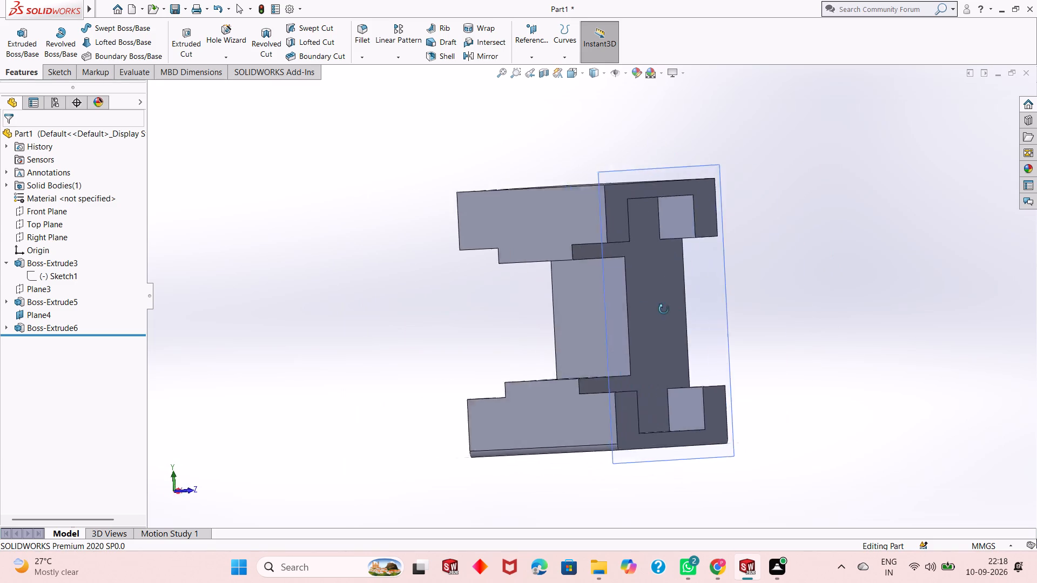
{"action": "middle_click_drag", "start_coordinate": [664, 309], "coordinate": [580, 334]}
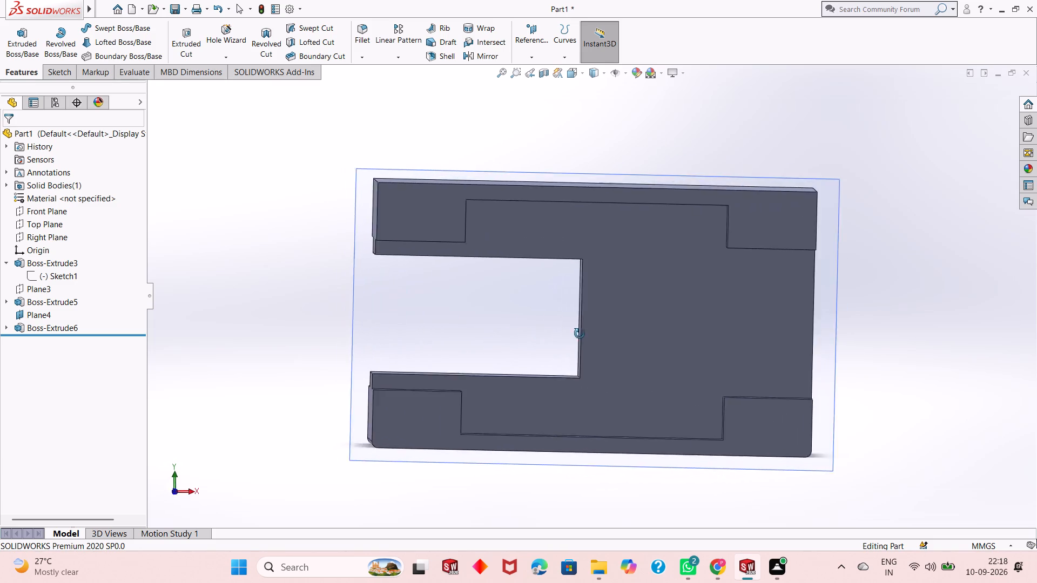
{"action": "middle_click_drag", "start_coordinate": [580, 334], "coordinate": [667, 345]}
{"action": "scroll", "coordinate": [650, 338], "scroll_direction": "down", "scroll_amount": 3}
{"action": "scroll", "coordinate": [648, 336], "scroll_direction": "up", "scroll_amount": 2}
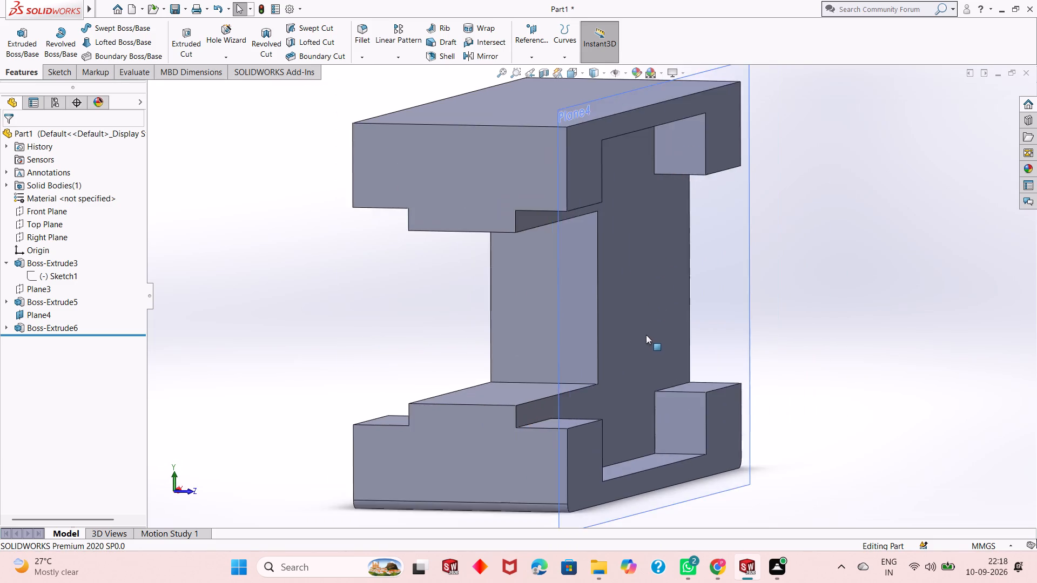
{"action": "scroll", "coordinate": [646, 335], "scroll_direction": "up", "scroll_amount": 2}
{"action": "scroll", "coordinate": [630, 234], "scroll_direction": "down", "scroll_amount": 2}
{"action": "scroll", "coordinate": [606, 316], "scroll_direction": "up", "scroll_amount": 1}
{"action": "scroll", "coordinate": [606, 316], "scroll_direction": "down", "scroll_amount": 1}
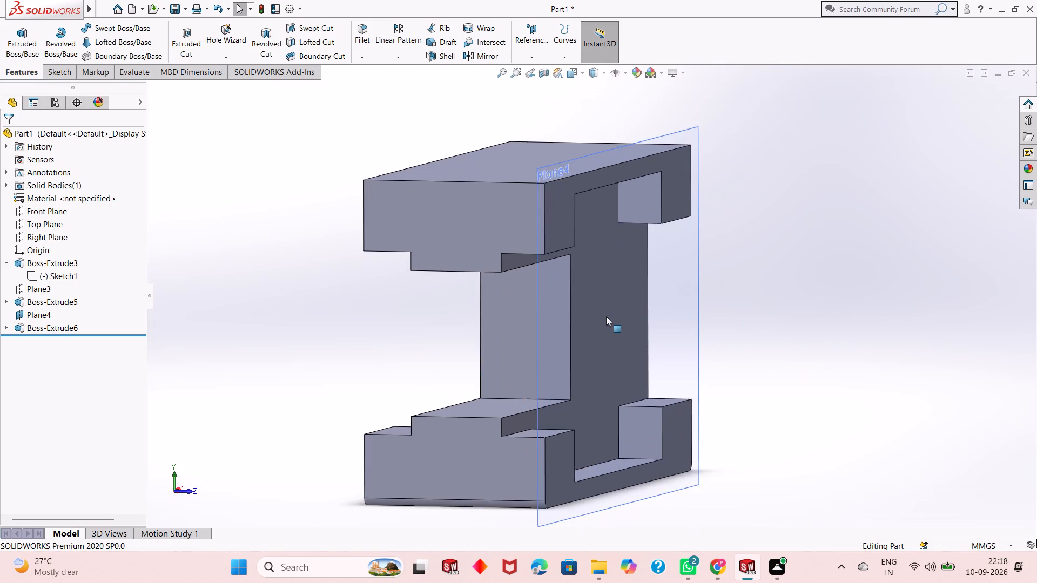
{"action": "scroll", "coordinate": [606, 316], "scroll_direction": "up", "scroll_amount": 2}
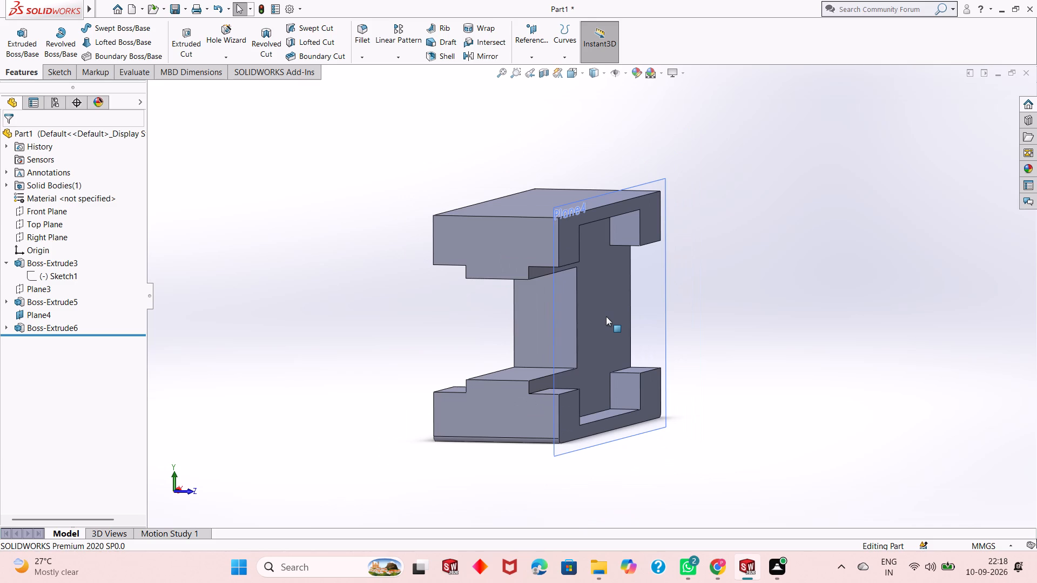
{"action": "scroll", "coordinate": [614, 316], "scroll_direction": "up", "scroll_amount": 1}
{"action": "scroll", "coordinate": [596, 261], "scroll_direction": "down", "scroll_amount": 3}
{"action": "scroll", "coordinate": [605, 364], "scroll_direction": "up", "scroll_amount": 1}
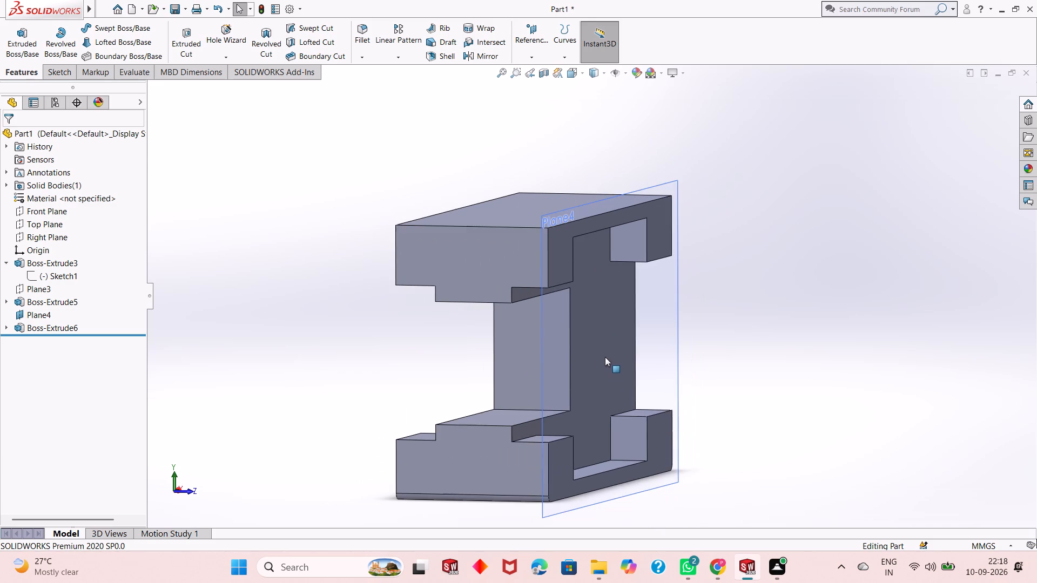
{"action": "middle_click_drag", "start_coordinate": [607, 351], "coordinate": [516, 352]}
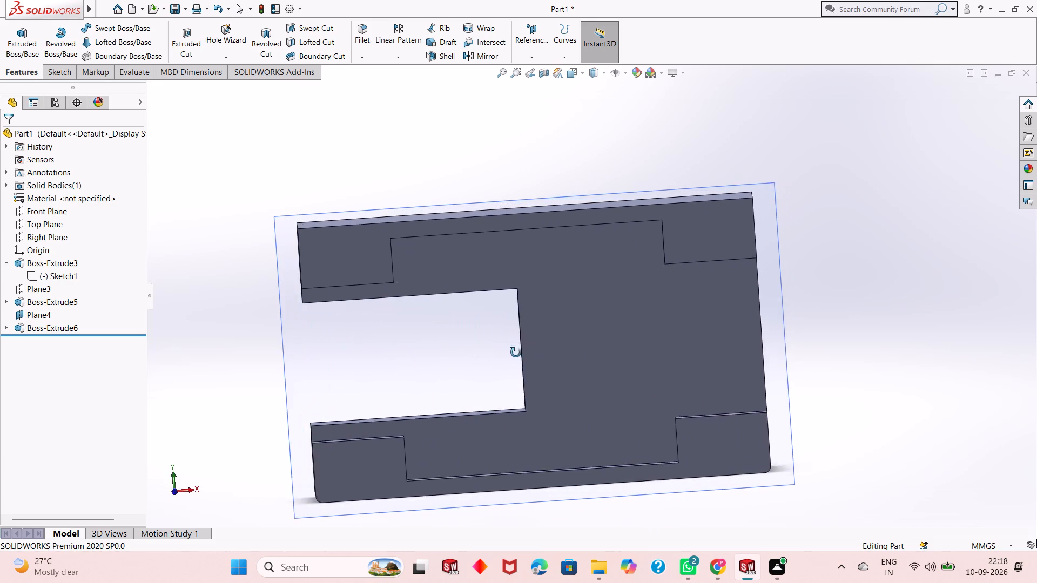
{"action": "middle_click_drag", "start_coordinate": [516, 352], "coordinate": [584, 356]}
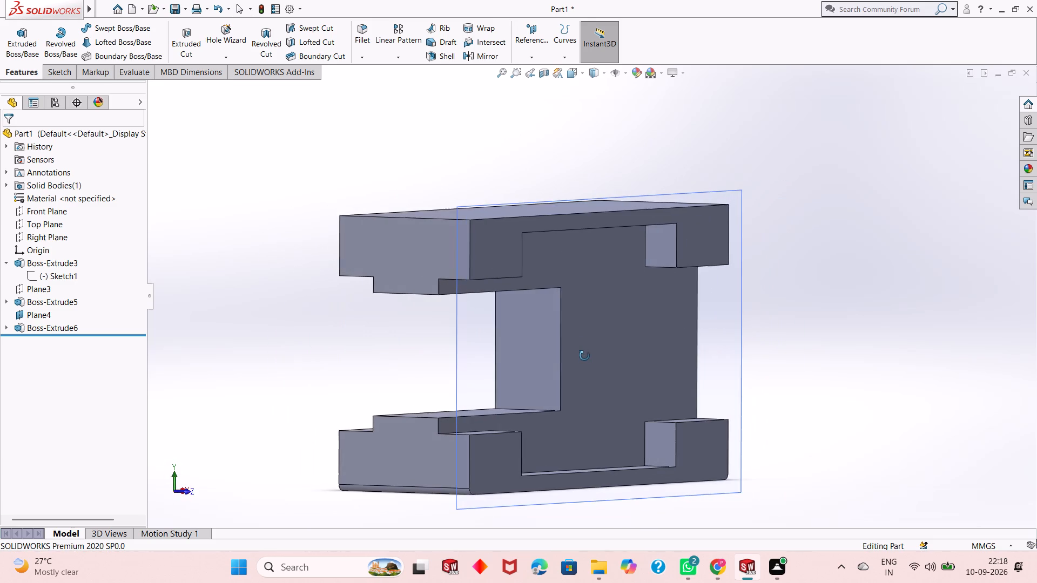
{"action": "middle_click_drag", "start_coordinate": [584, 356], "coordinate": [558, 351]}
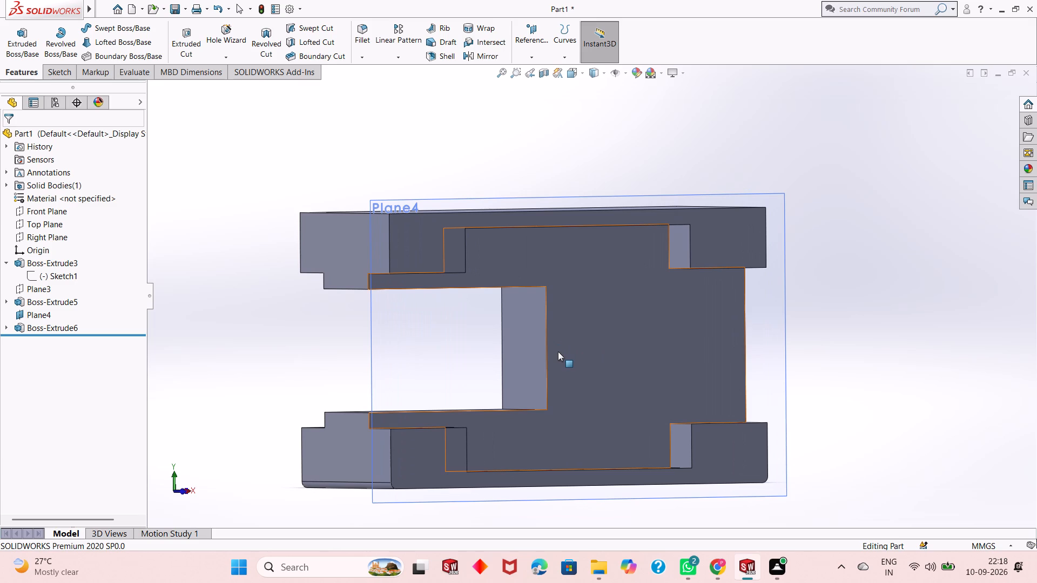
{"action": "scroll", "coordinate": [558, 351], "scroll_direction": "up", "scroll_amount": 1}
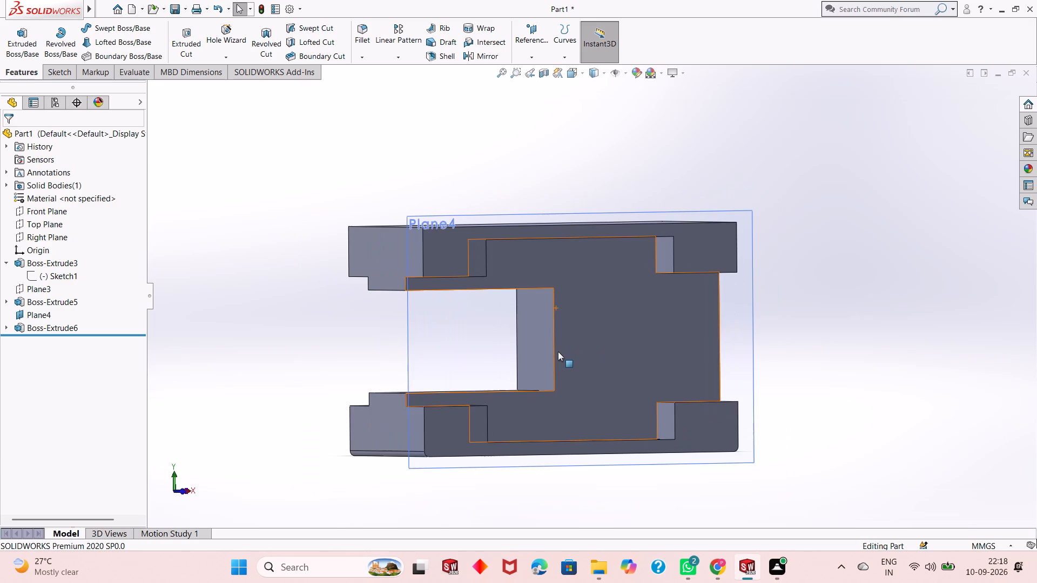
Start a sketch on Plane4 and draw a circle of about 29.8 mm radius over the solid area beyond the slot's closed end.
{"action": "scroll", "coordinate": [569, 338], "scroll_direction": "down", "scroll_amount": 1}
{"action": "scroll", "coordinate": [565, 337], "scroll_direction": "up", "scroll_amount": 1}
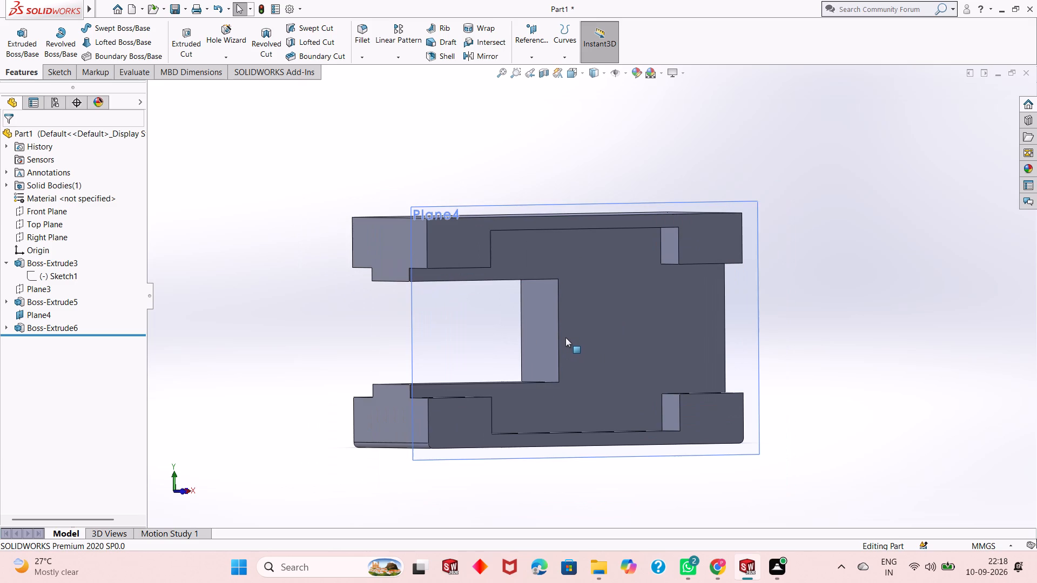
{"action": "key", "text": "ctrl+8"}
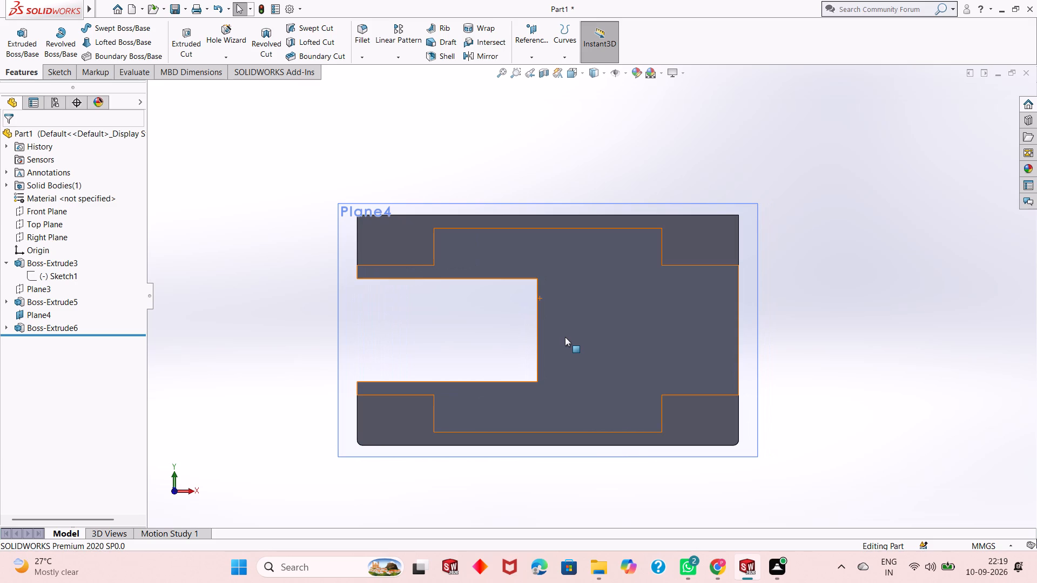
{"action": "scroll", "coordinate": [475, 355], "scroll_direction": "up", "scroll_amount": 2}
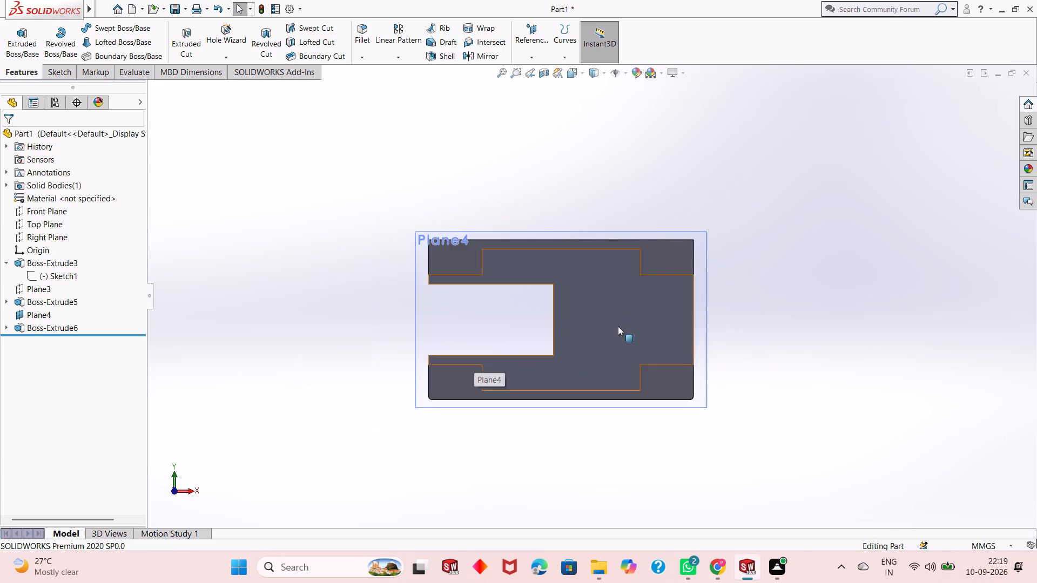
{"action": "scroll", "coordinate": [618, 326], "scroll_direction": "down", "scroll_amount": 2}
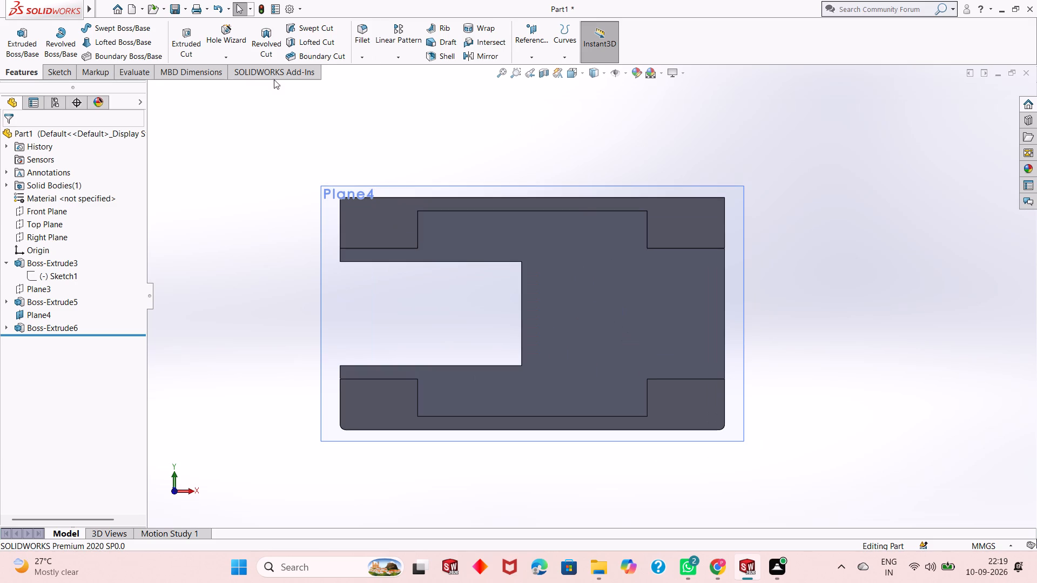
{"action": "left_click", "coordinate": [58, 68]}
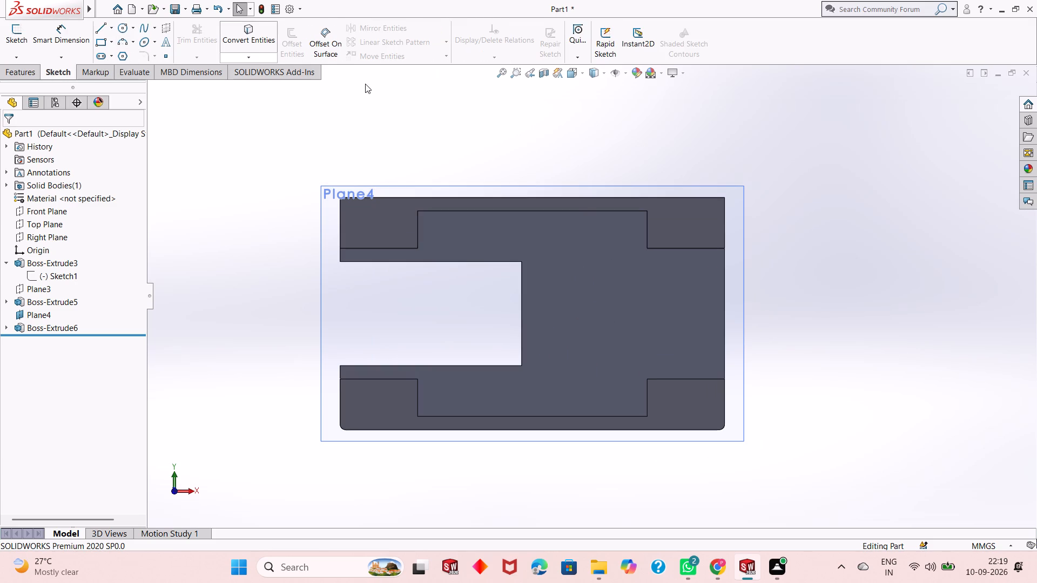
{"action": "left_click", "coordinate": [738, 247]}
{"action": "left_click", "coordinate": [783, 217]}
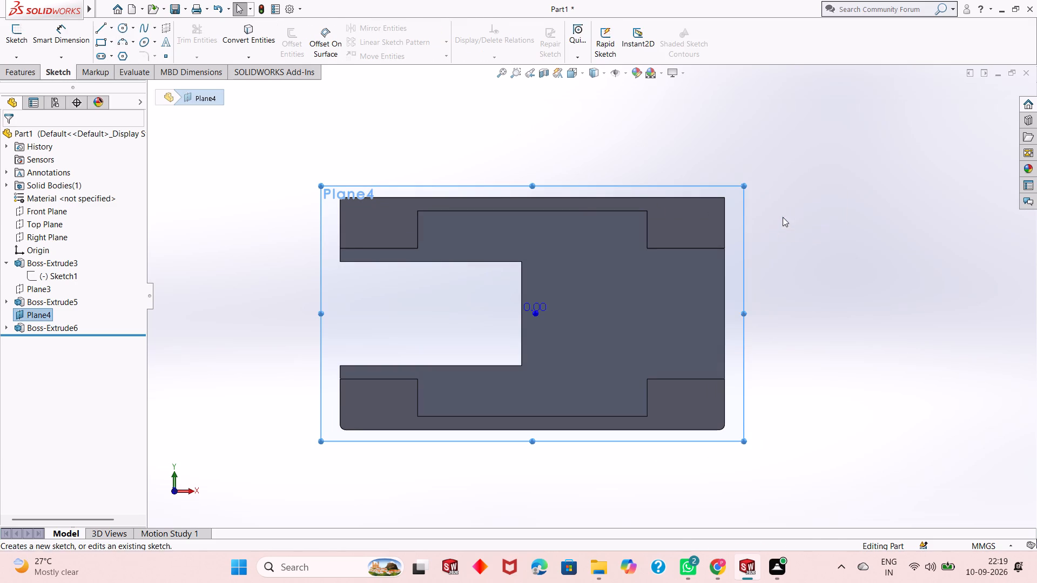
{"action": "left_click", "coordinate": [127, 30]}
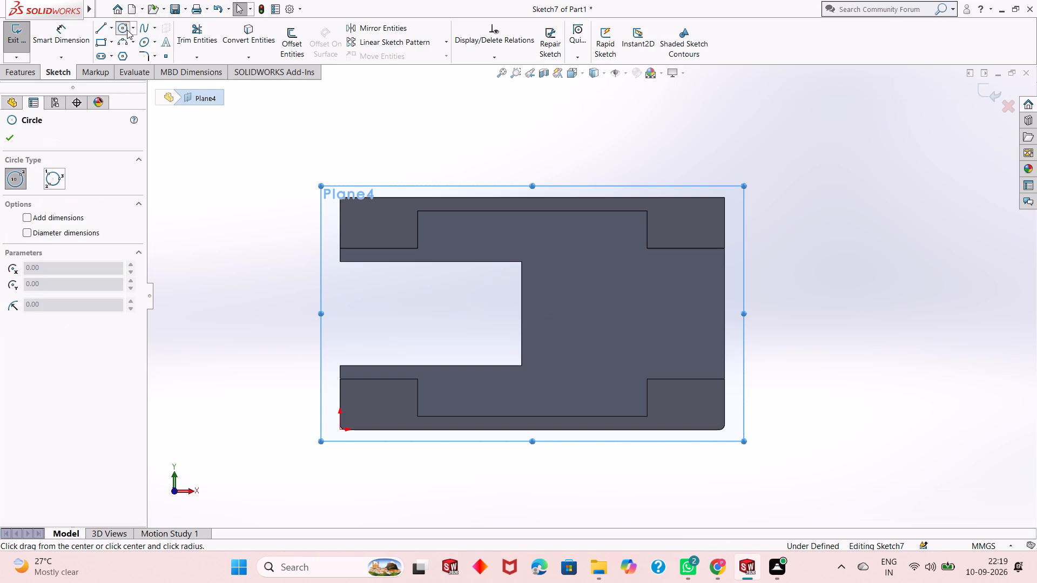
{"action": "left_click", "coordinate": [639, 307]}
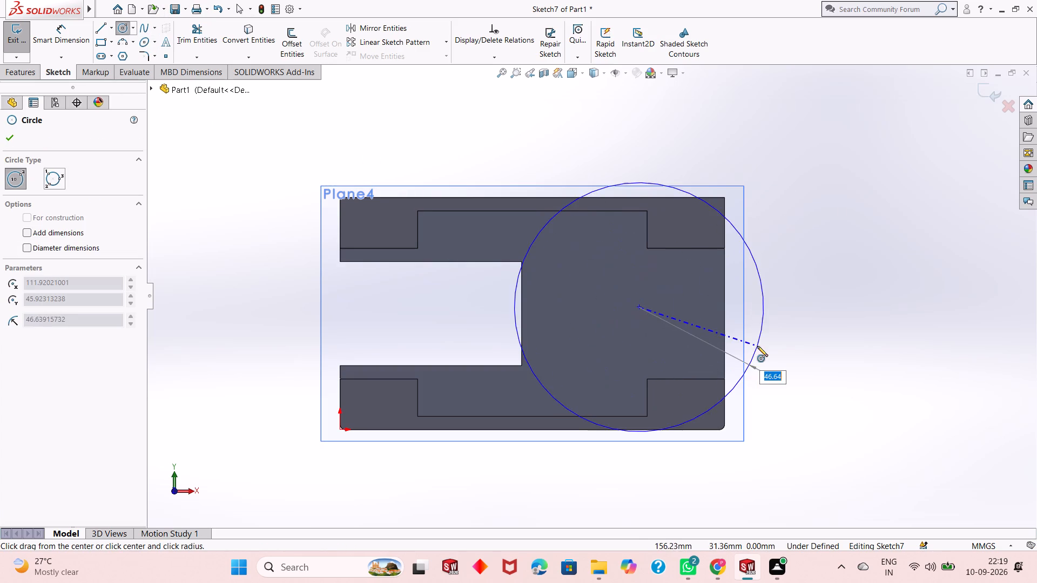
{"action": "left_click", "coordinate": [708, 347]}
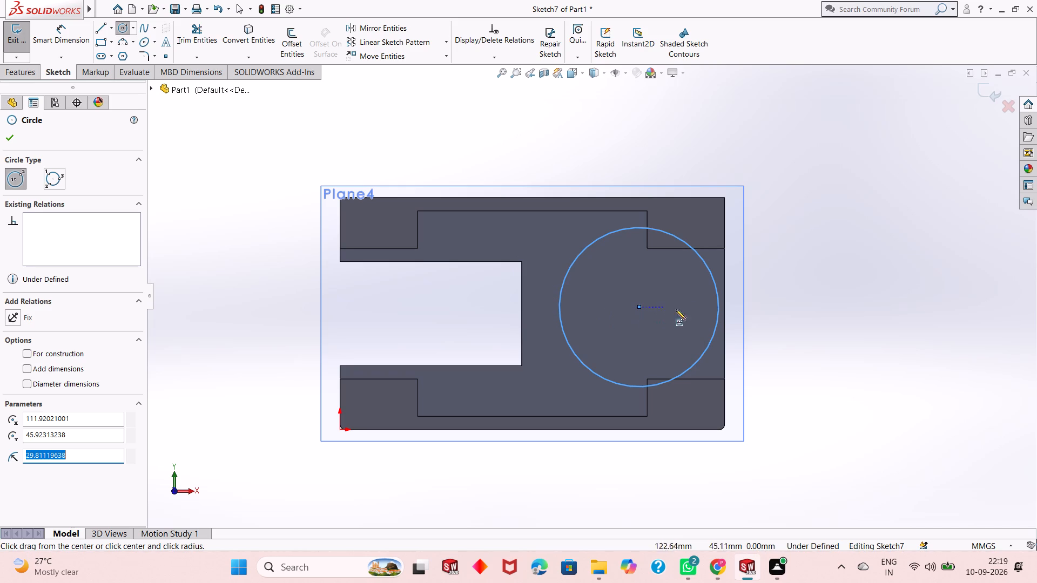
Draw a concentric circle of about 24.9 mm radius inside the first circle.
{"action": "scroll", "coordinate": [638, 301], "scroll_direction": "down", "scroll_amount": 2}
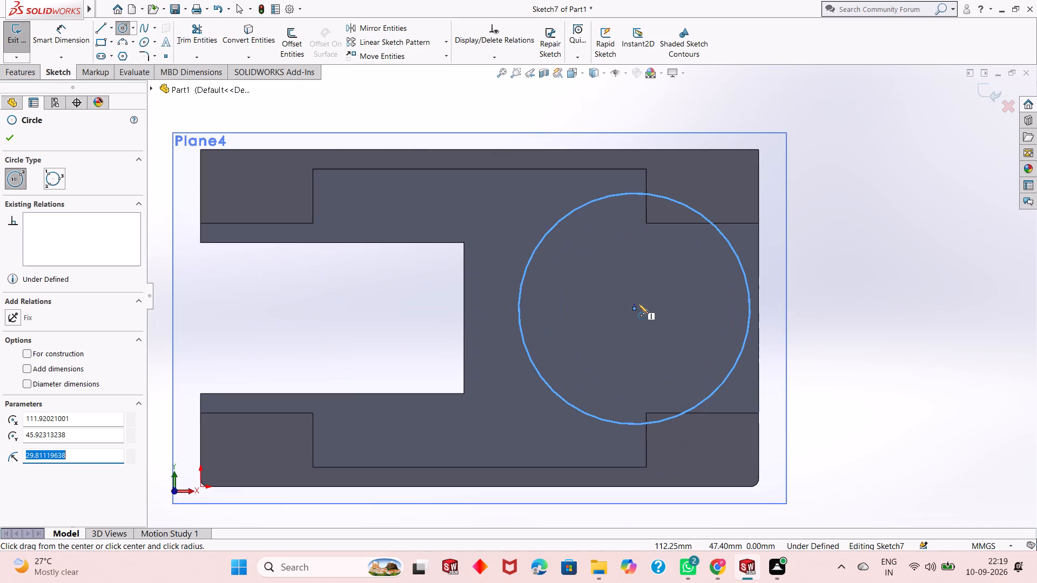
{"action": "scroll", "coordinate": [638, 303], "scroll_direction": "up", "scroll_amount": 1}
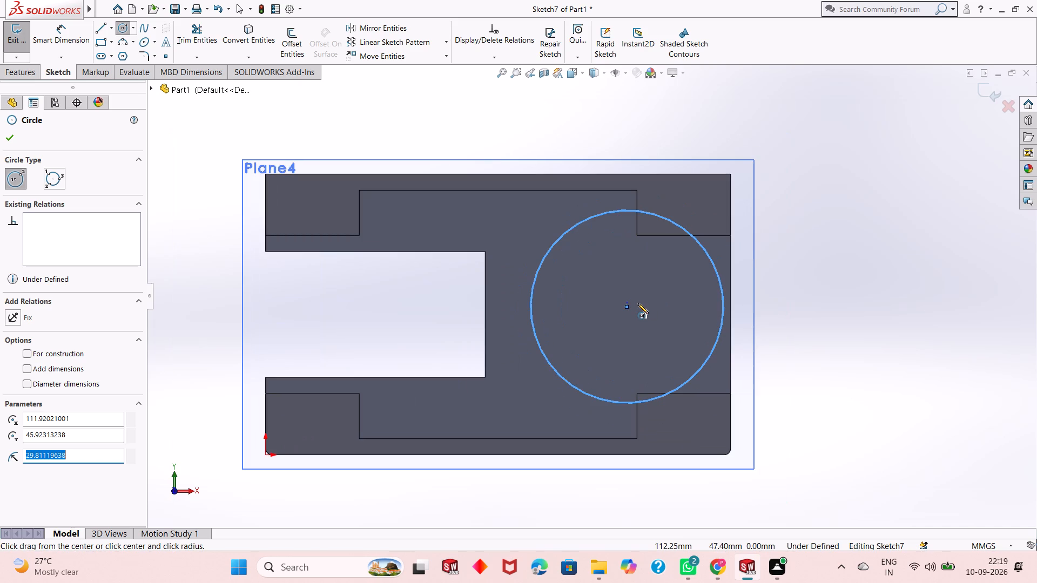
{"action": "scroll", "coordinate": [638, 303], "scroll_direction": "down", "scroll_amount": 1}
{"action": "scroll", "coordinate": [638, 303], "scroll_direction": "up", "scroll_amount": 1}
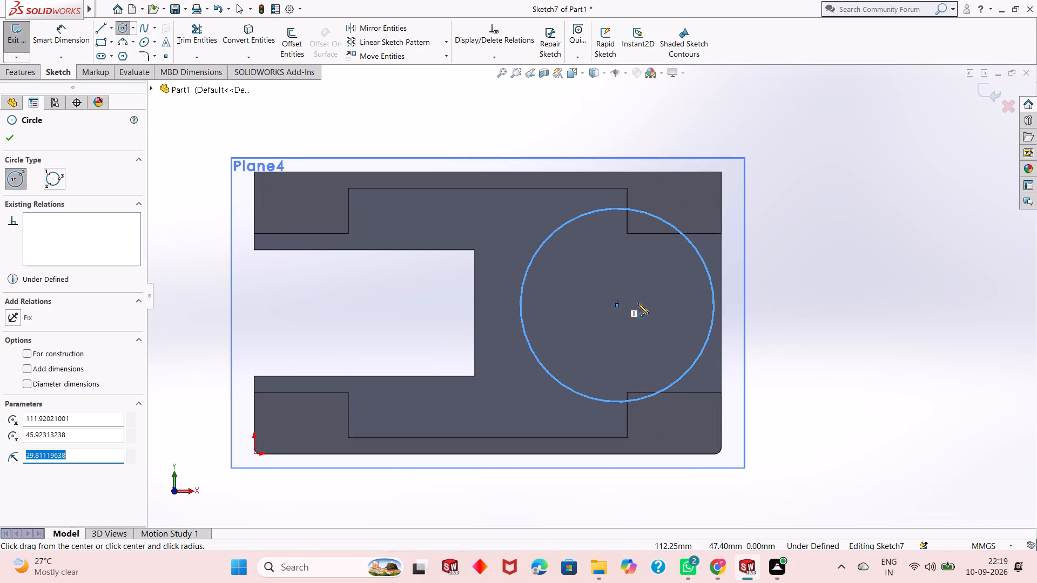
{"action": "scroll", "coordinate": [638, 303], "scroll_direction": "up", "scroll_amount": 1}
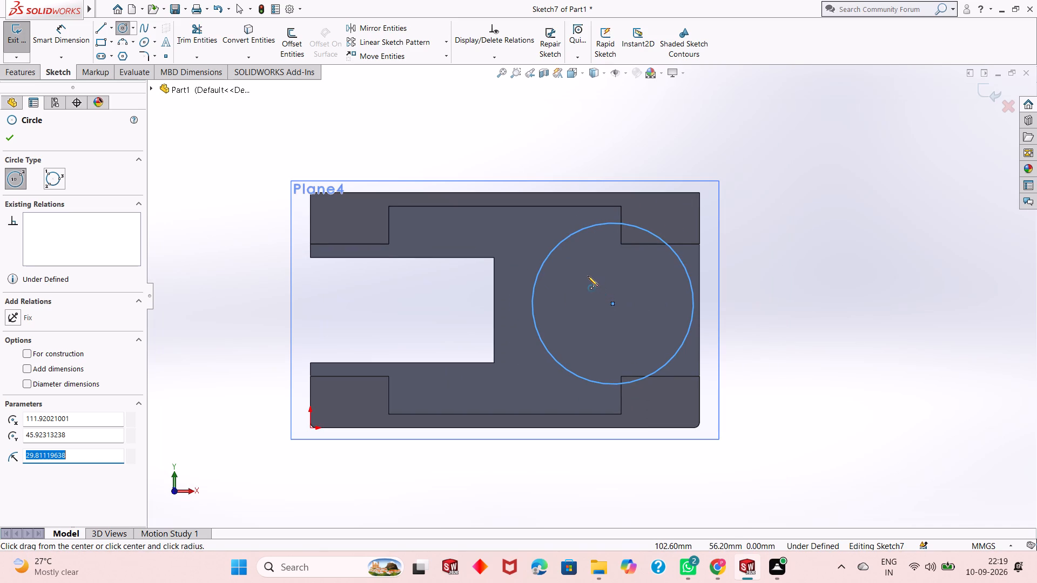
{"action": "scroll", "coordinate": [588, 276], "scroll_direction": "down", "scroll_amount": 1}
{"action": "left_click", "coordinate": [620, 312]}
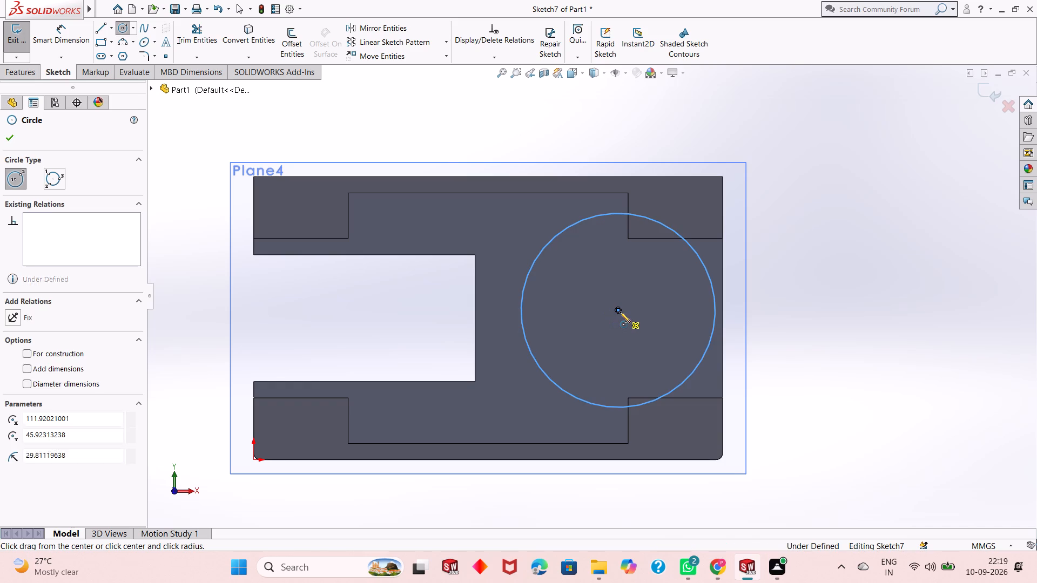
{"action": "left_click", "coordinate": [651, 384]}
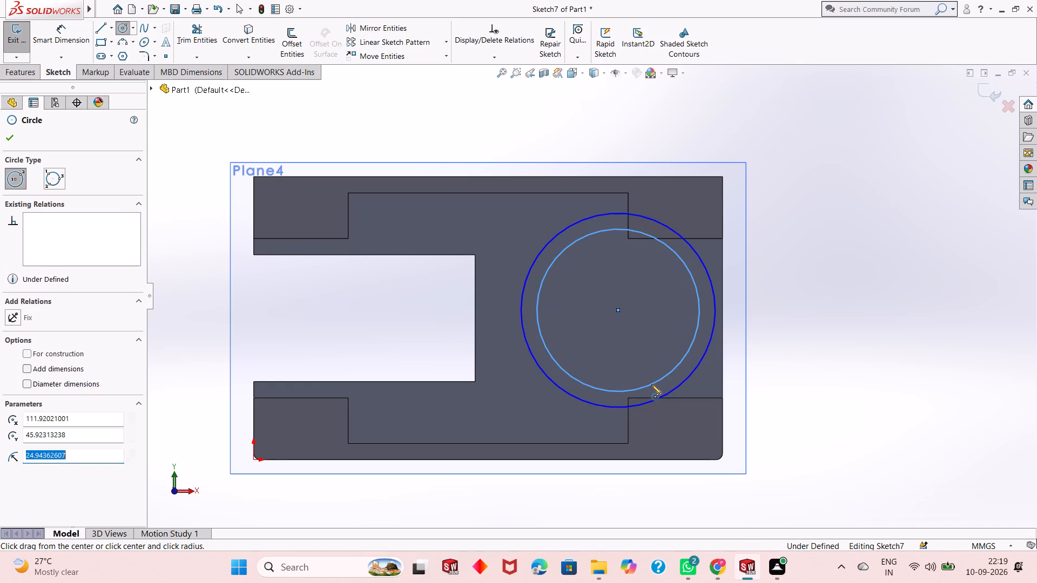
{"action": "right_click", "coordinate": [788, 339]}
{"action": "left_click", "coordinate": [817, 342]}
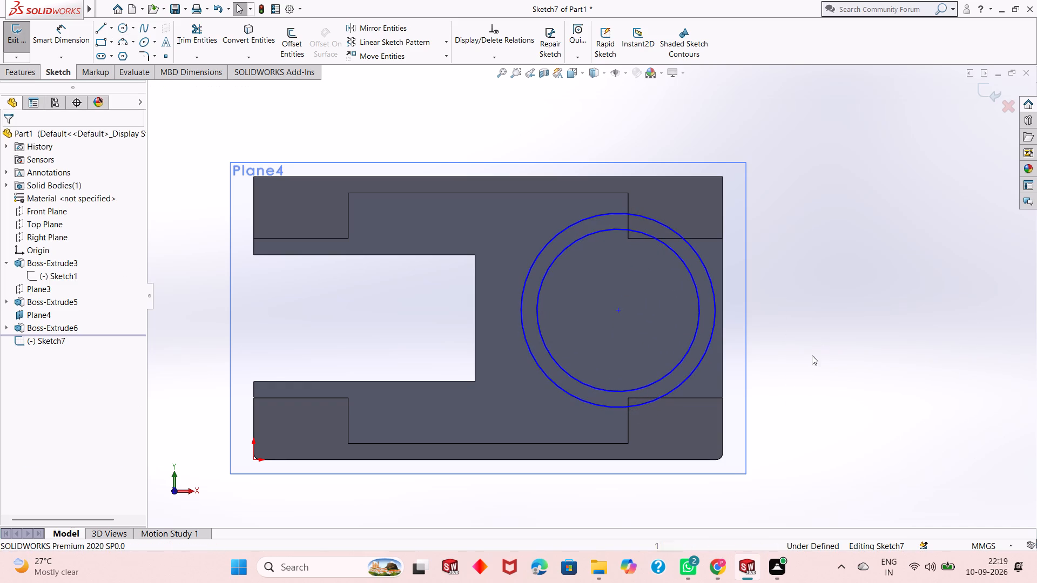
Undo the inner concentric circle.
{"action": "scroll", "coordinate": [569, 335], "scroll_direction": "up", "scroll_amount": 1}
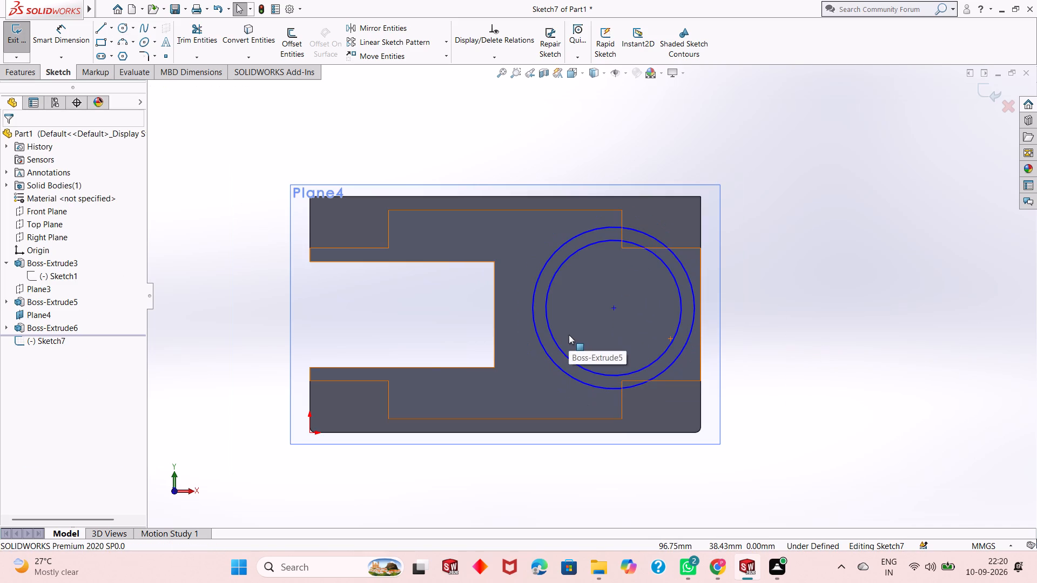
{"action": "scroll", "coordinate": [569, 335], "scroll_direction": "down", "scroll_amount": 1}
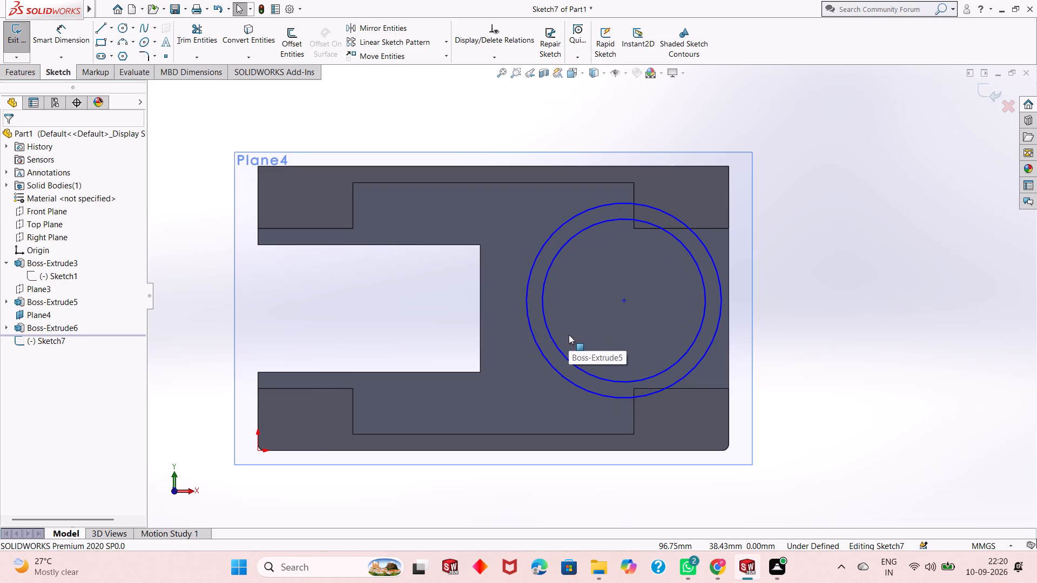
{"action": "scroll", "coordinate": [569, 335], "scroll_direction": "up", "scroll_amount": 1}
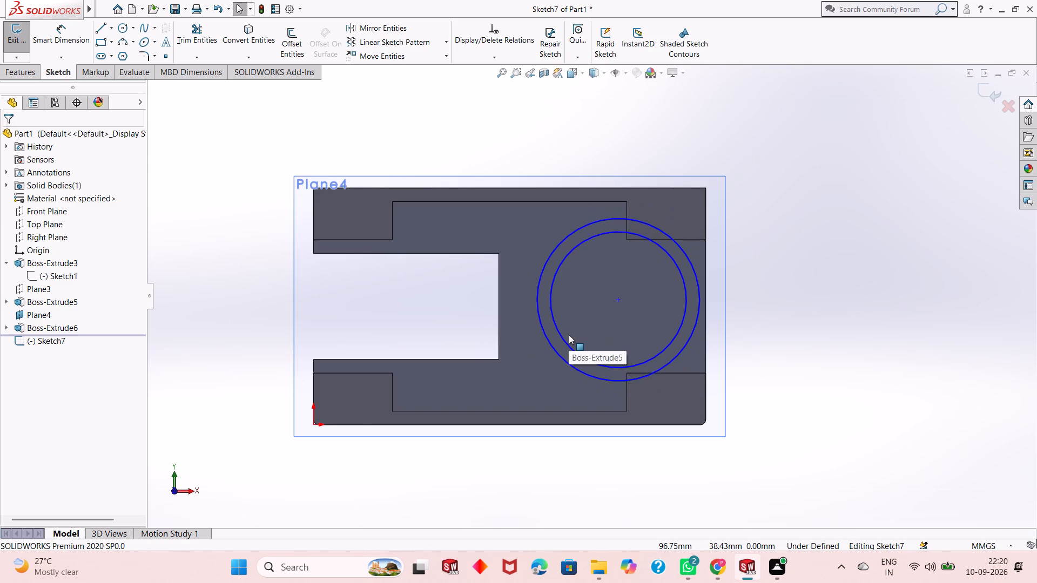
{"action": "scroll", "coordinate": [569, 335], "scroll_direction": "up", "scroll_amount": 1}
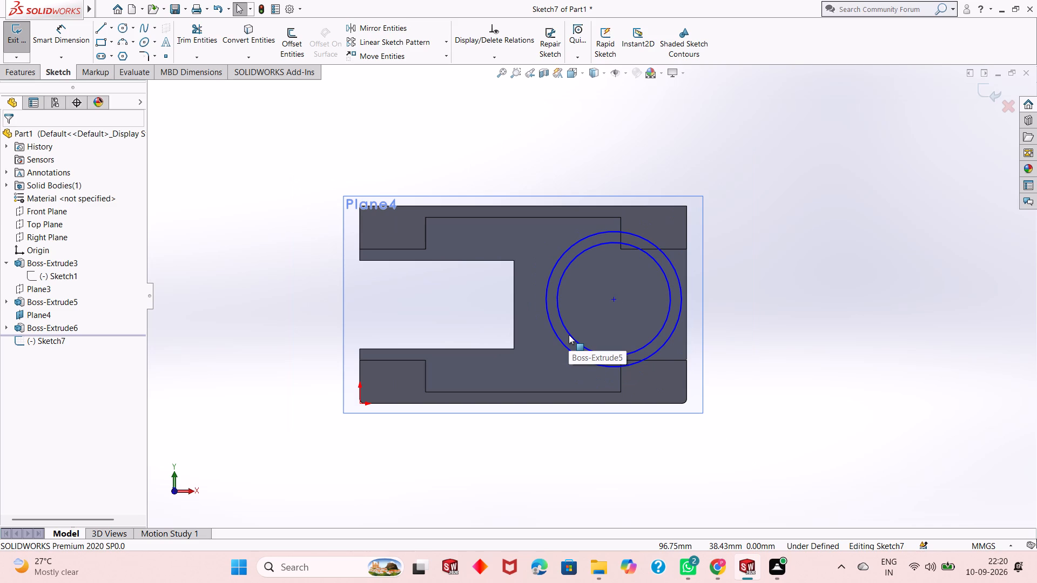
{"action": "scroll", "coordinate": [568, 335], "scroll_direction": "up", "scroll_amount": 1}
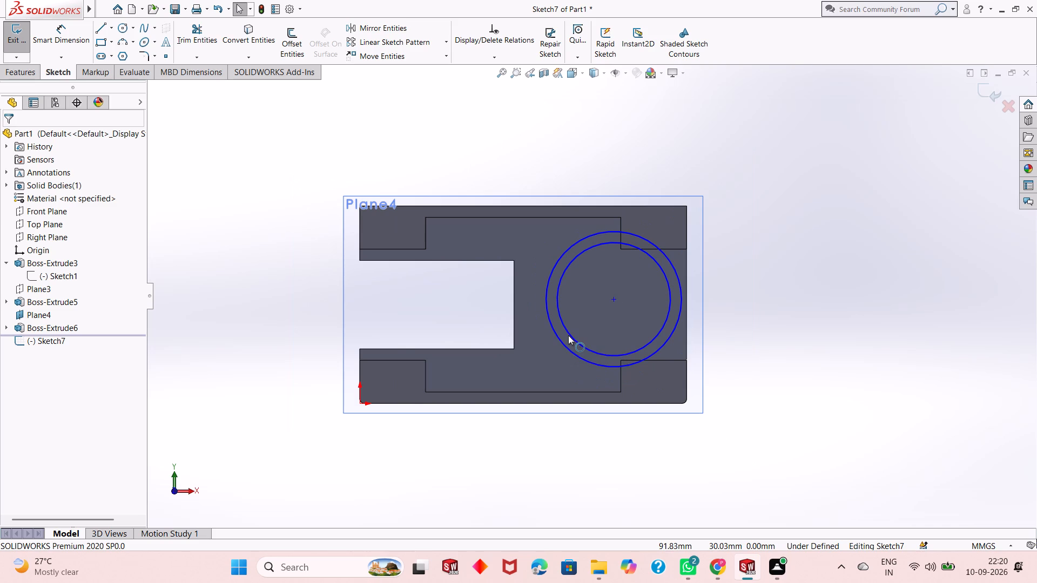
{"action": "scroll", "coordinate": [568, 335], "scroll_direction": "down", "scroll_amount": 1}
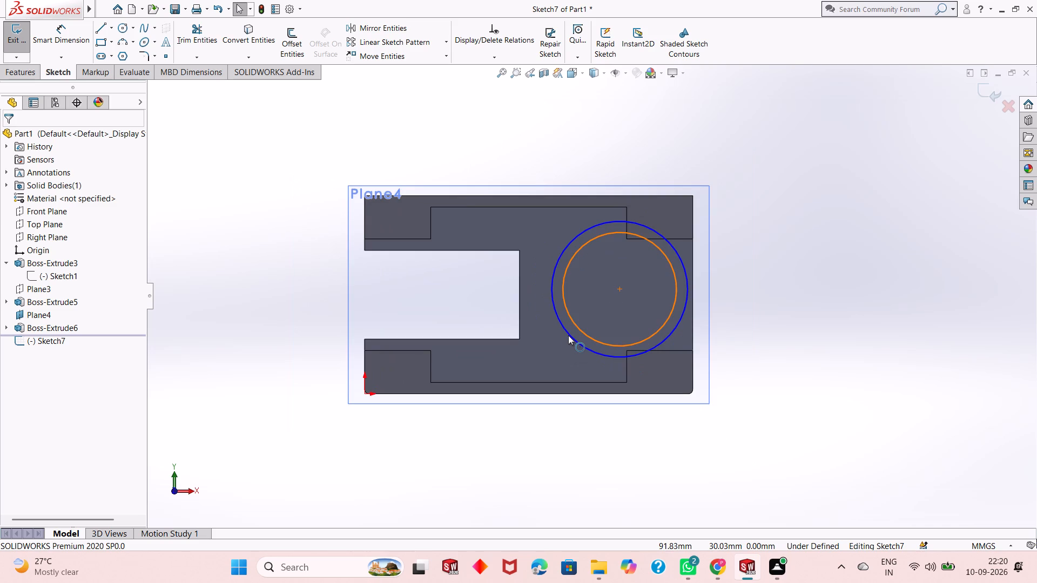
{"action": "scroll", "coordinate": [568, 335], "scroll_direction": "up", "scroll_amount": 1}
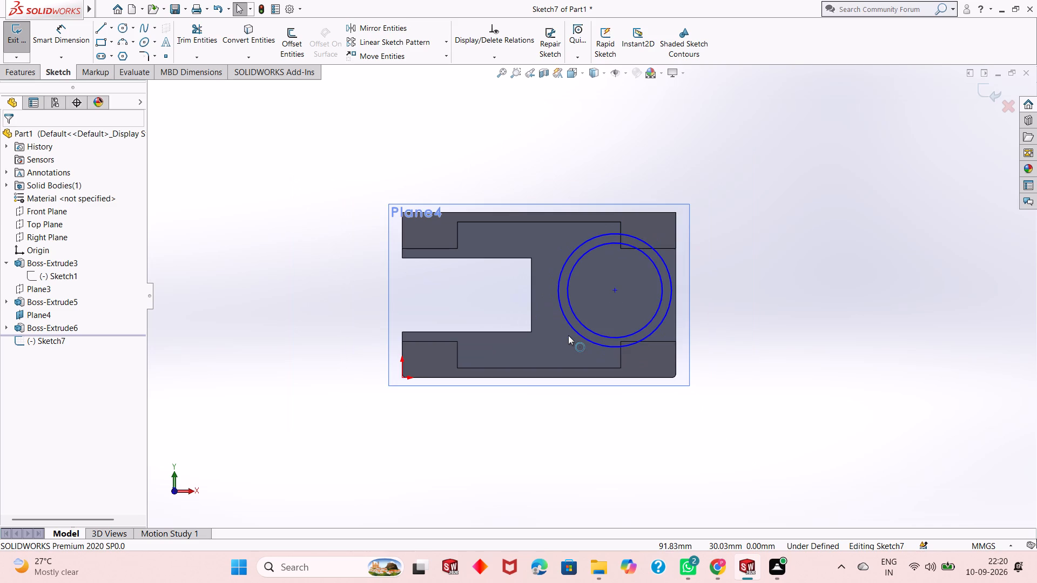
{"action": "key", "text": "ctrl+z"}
Dimension the remaining circle's diameter and set it to 83 mm.
{"action": "scroll", "coordinate": [612, 308], "scroll_direction": "down", "scroll_amount": 2}
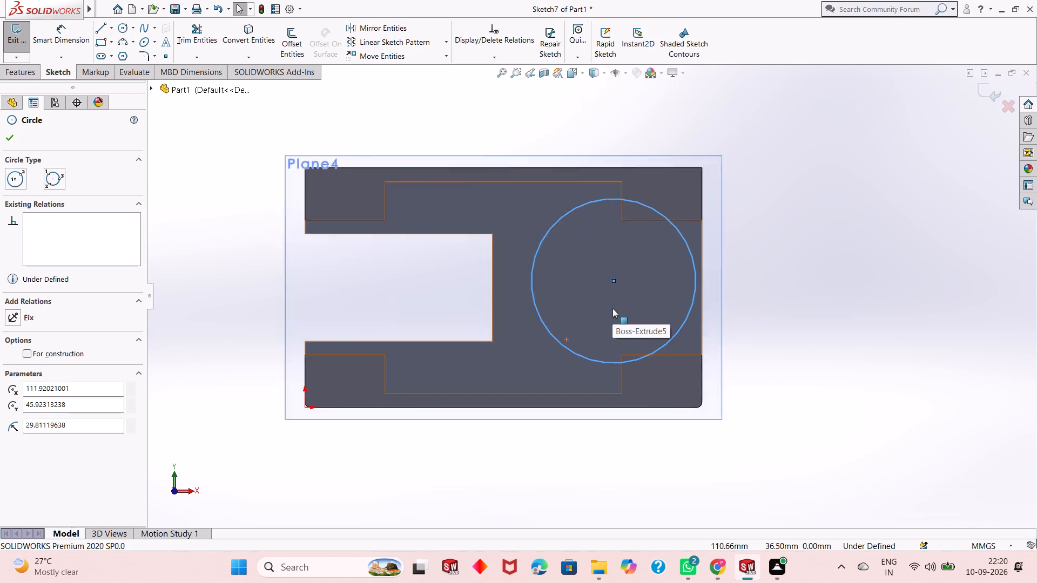
{"action": "scroll", "coordinate": [612, 308], "scroll_direction": "down", "scroll_amount": 1}
{"action": "scroll", "coordinate": [577, 308], "scroll_direction": "up", "scroll_amount": 1}
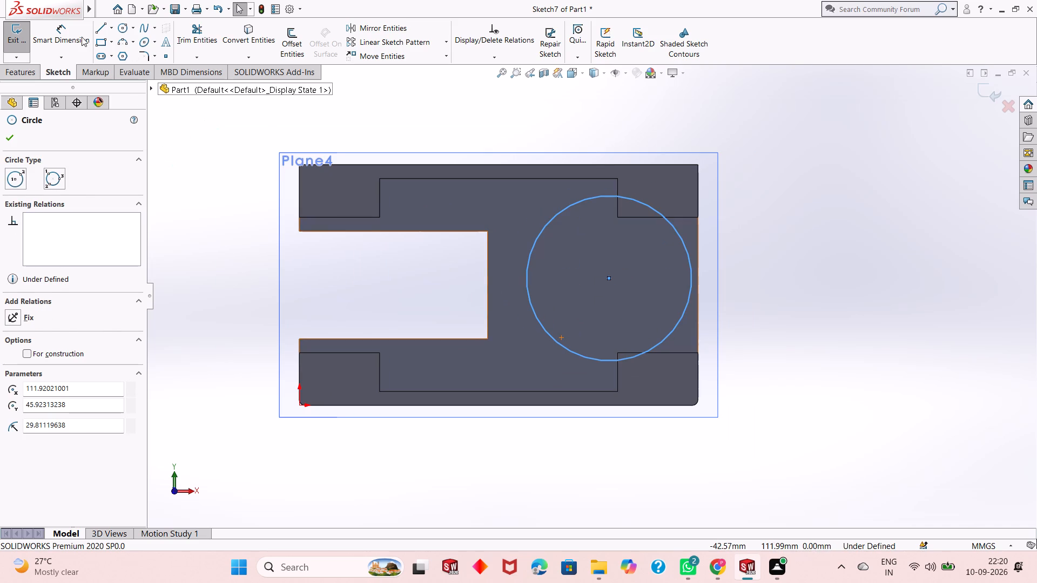
{"action": "left_click", "coordinate": [77, 37]}
{"action": "left_click", "coordinate": [630, 200]}
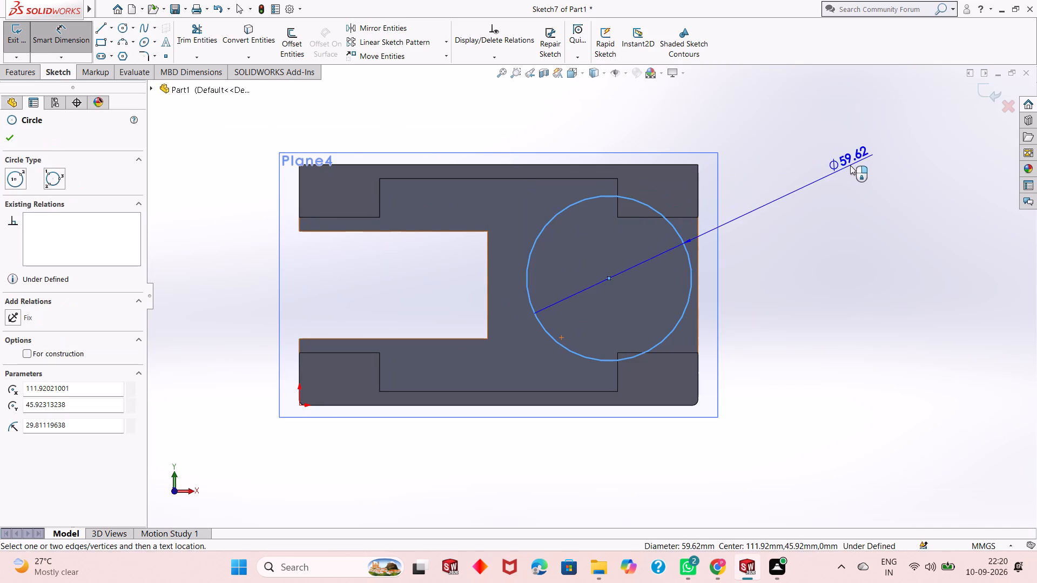
{"action": "left_click", "coordinate": [850, 165]}
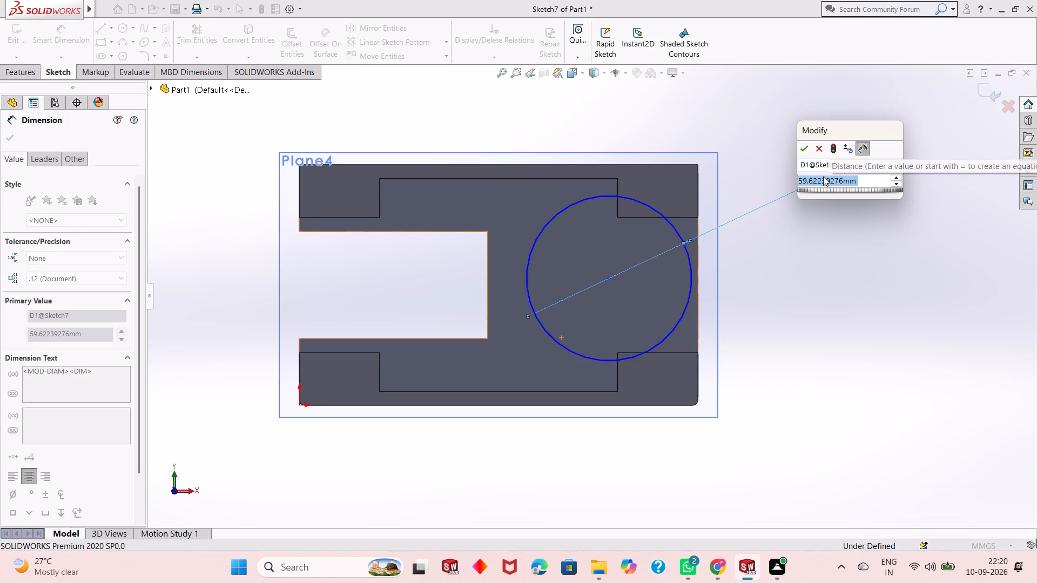
{"action": "scroll", "coordinate": [823, 177], "scroll_direction": "up", "scroll_amount": 1}
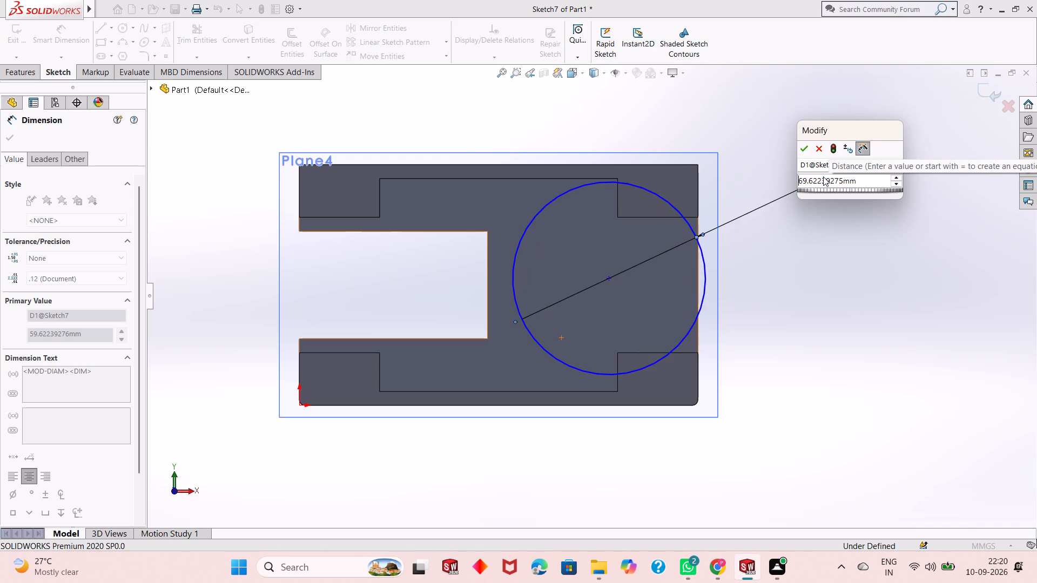
{"action": "scroll", "coordinate": [823, 177], "scroll_direction": "down", "scroll_amount": 1}
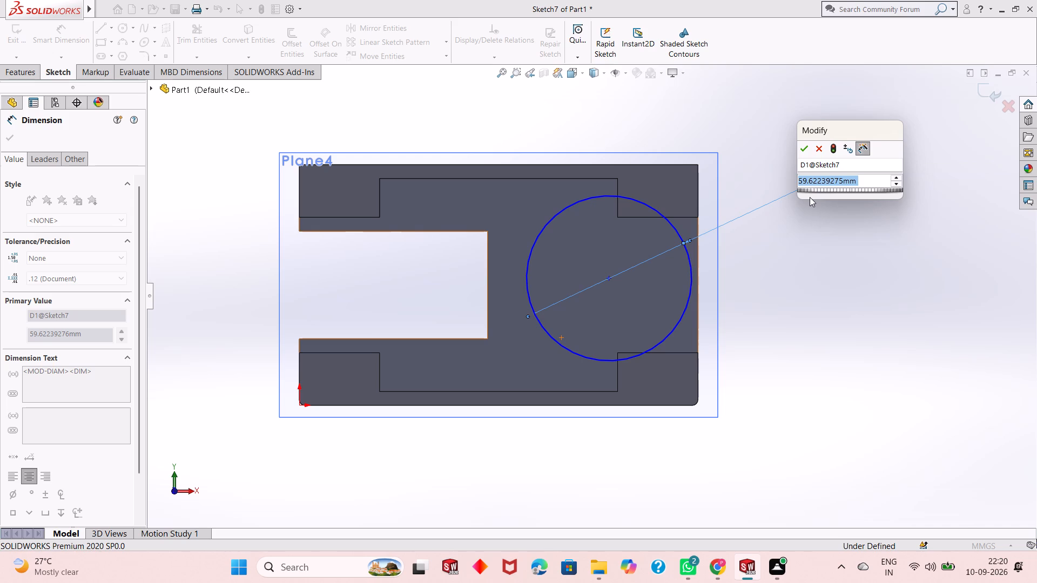
{"action": "scroll", "coordinate": [780, 206], "scroll_direction": "down", "scroll_amount": 1}
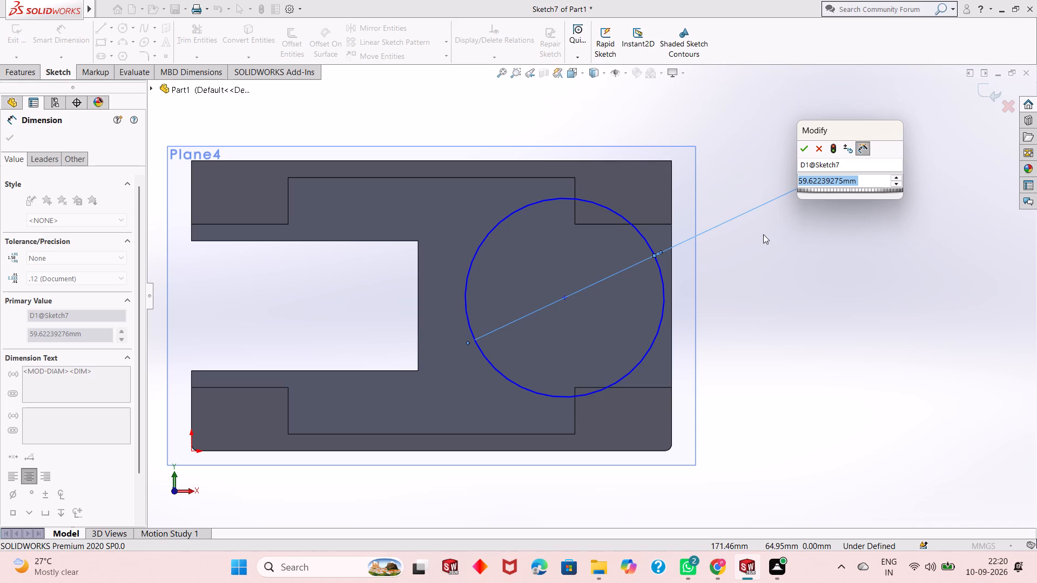
{"action": "key", "text": "8"}
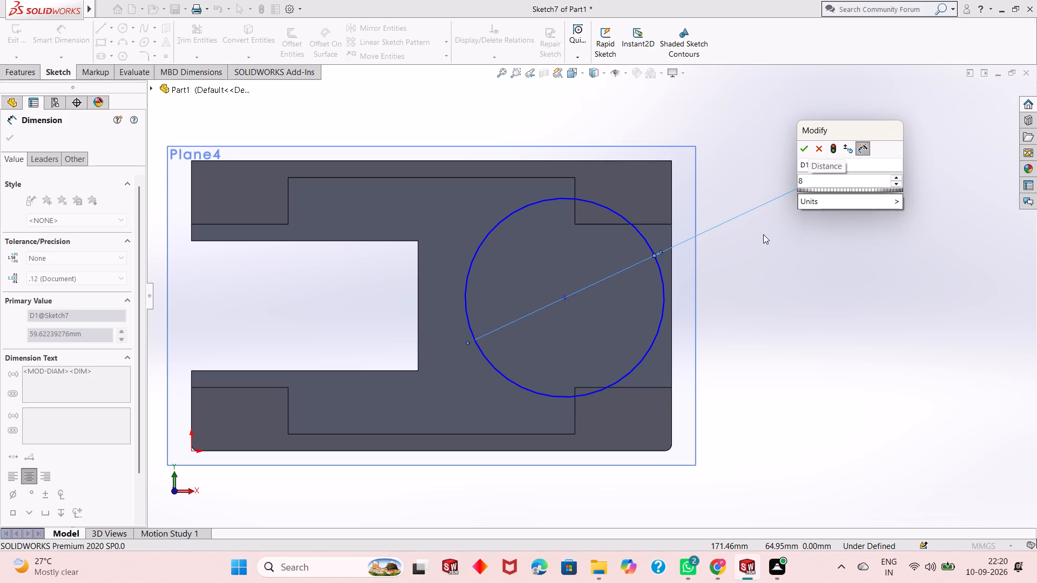
{"action": "key", "text": "3"}
{"action": "key", "text": "Return"}
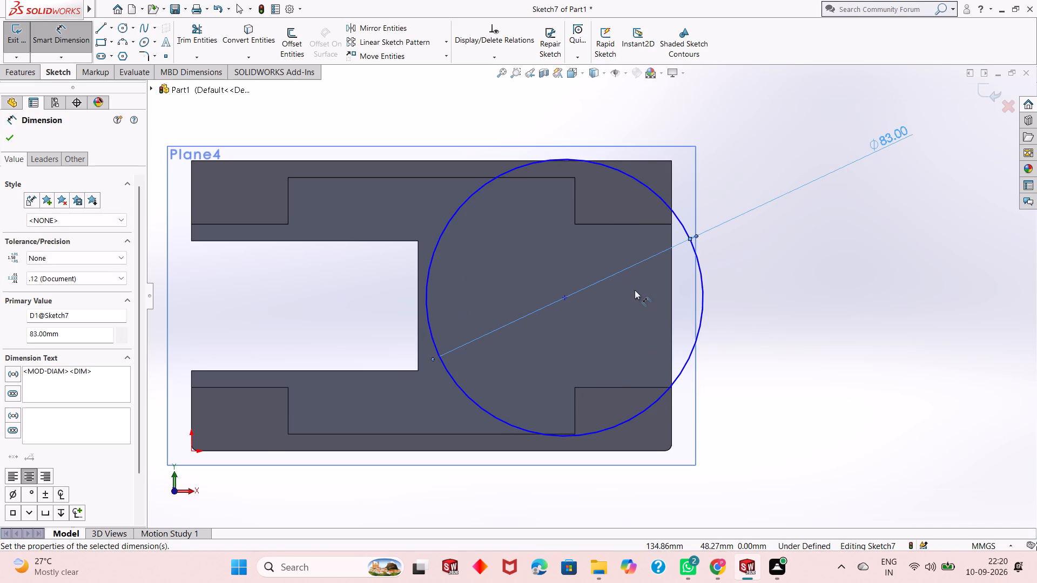
Open the circle's diameter dimension for editing.
{"action": "scroll", "coordinate": [631, 292], "scroll_direction": "up", "scroll_amount": 3}
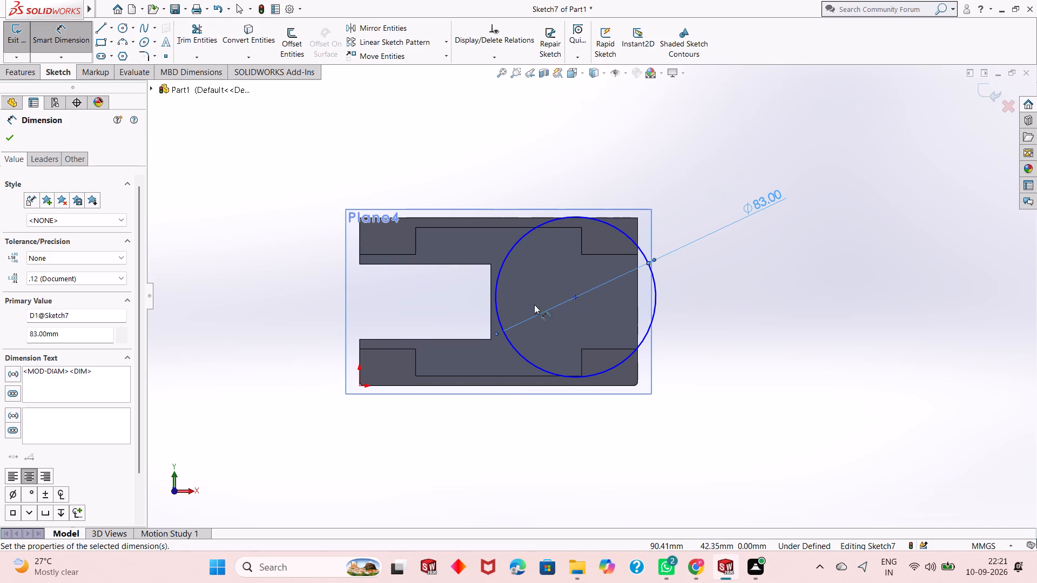
{"action": "scroll", "coordinate": [536, 310], "scroll_direction": "down", "scroll_amount": 2}
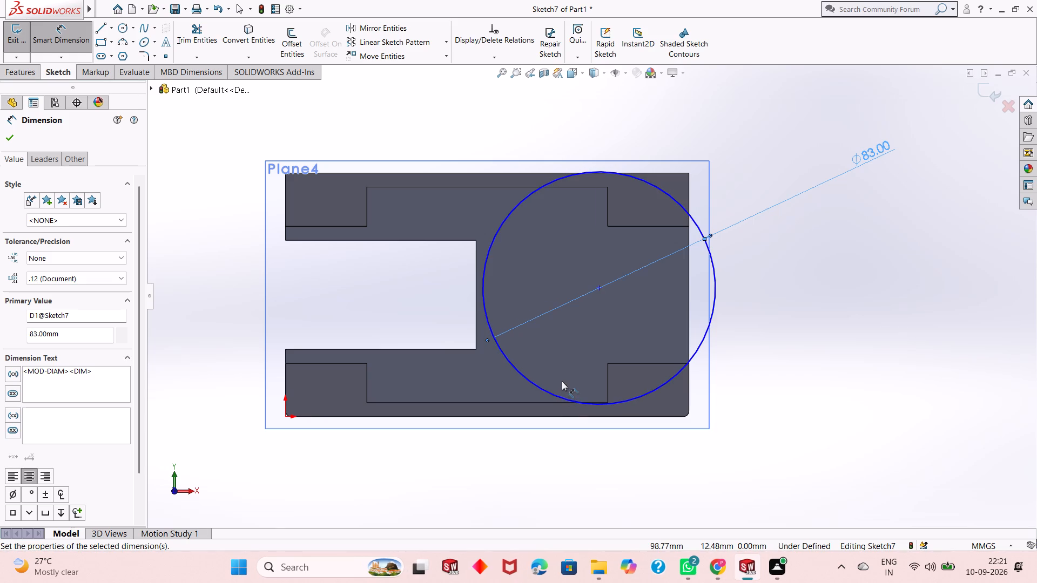
{"action": "scroll", "coordinate": [558, 379], "scroll_direction": "up", "scroll_amount": 2}
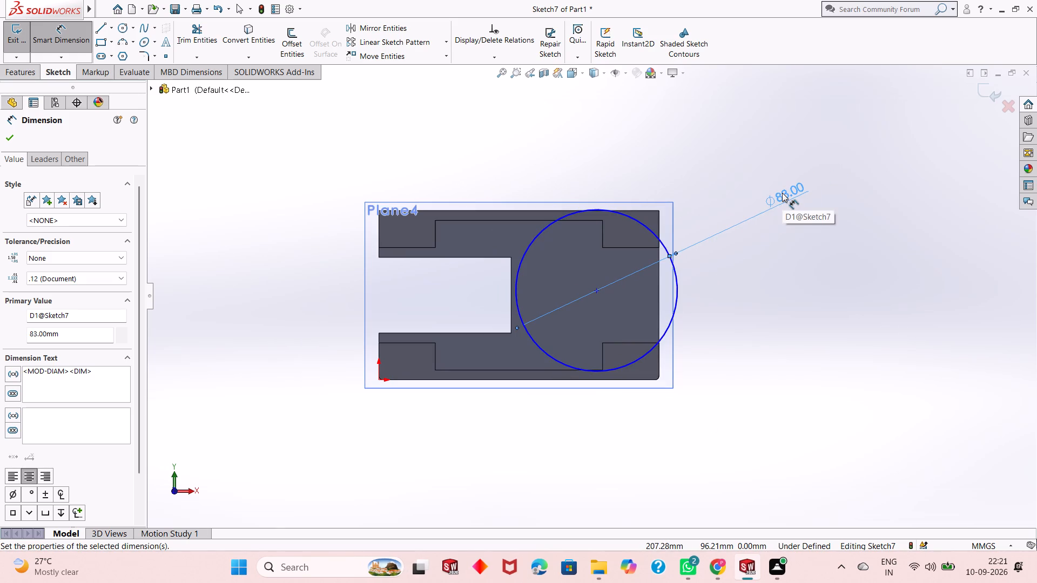
{"action": "double_click", "coordinate": [779, 201]}
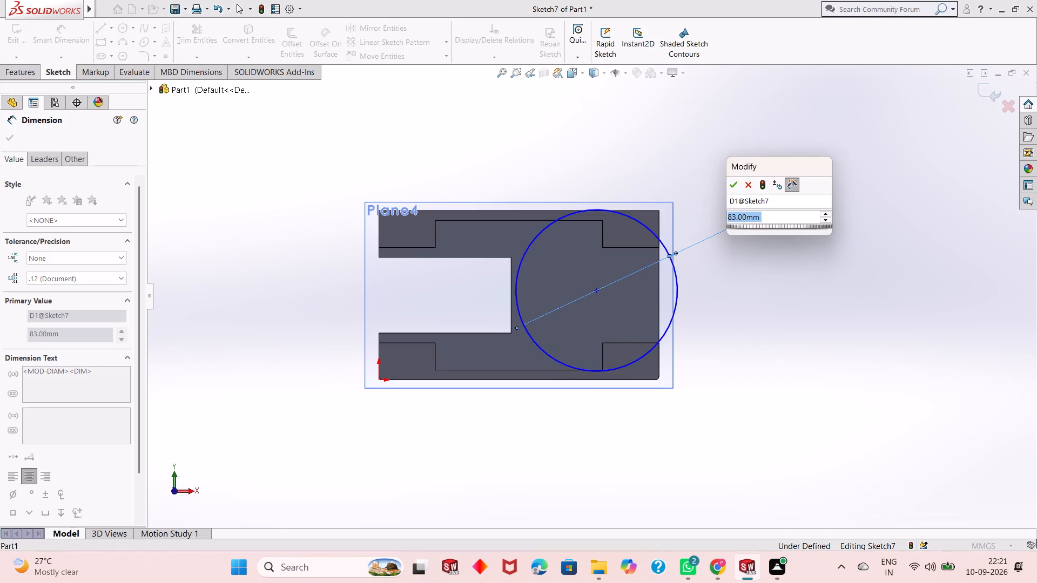
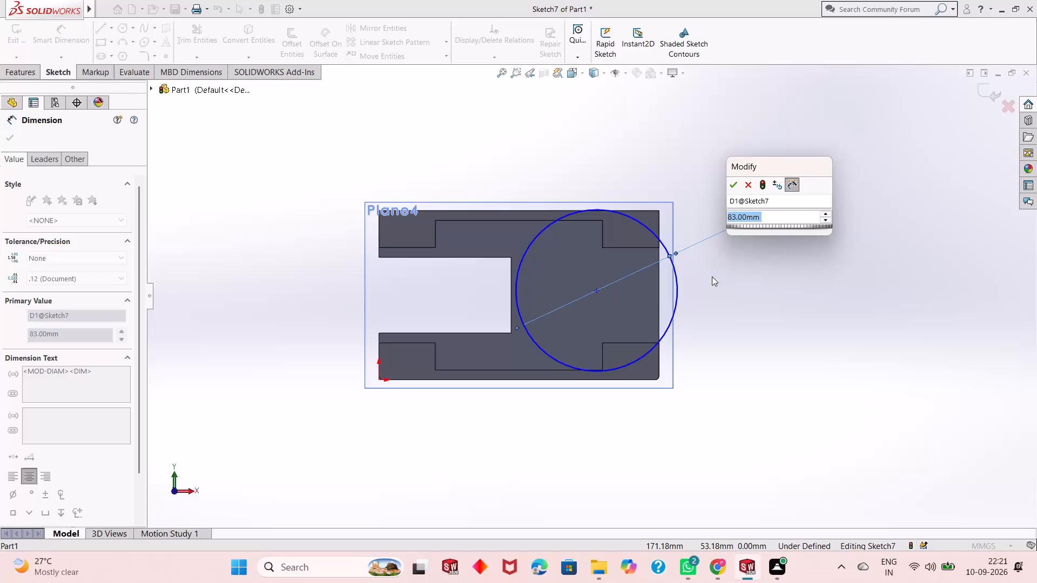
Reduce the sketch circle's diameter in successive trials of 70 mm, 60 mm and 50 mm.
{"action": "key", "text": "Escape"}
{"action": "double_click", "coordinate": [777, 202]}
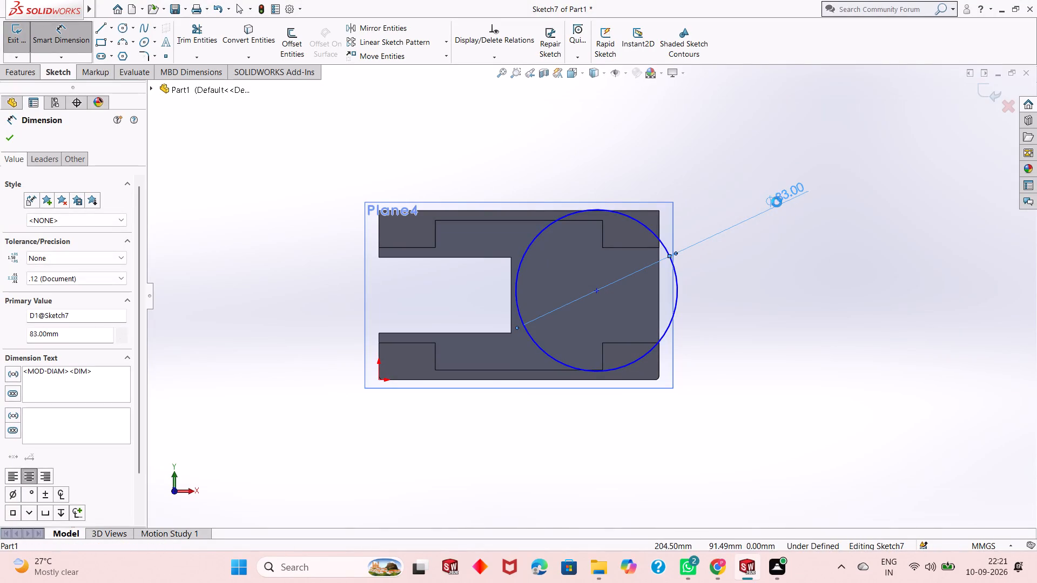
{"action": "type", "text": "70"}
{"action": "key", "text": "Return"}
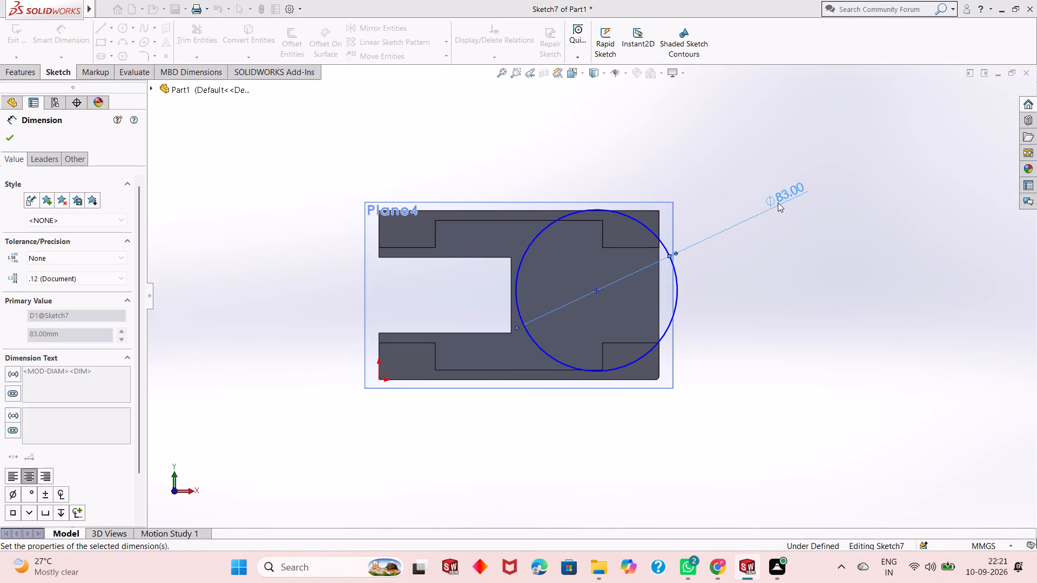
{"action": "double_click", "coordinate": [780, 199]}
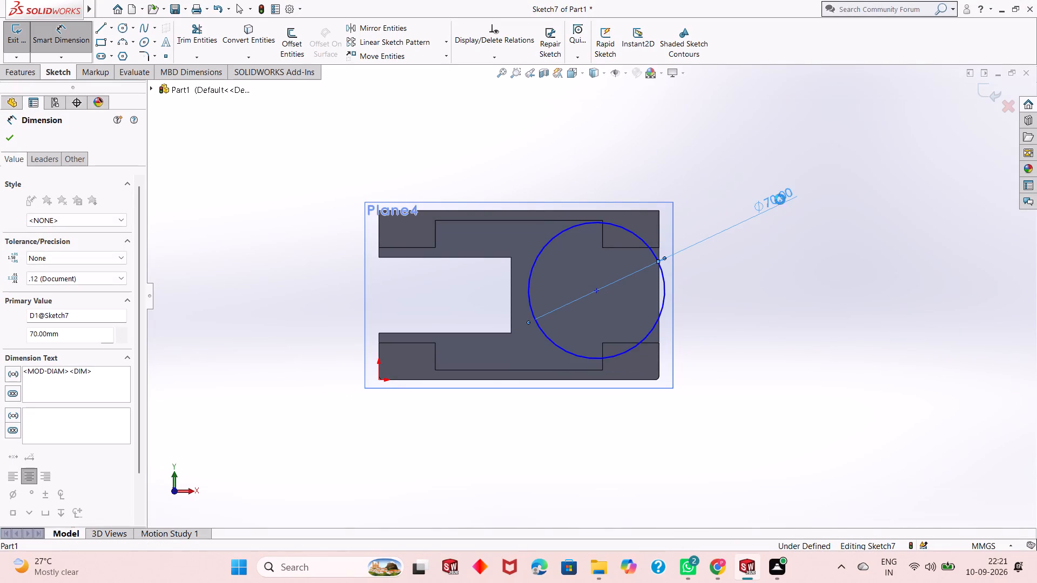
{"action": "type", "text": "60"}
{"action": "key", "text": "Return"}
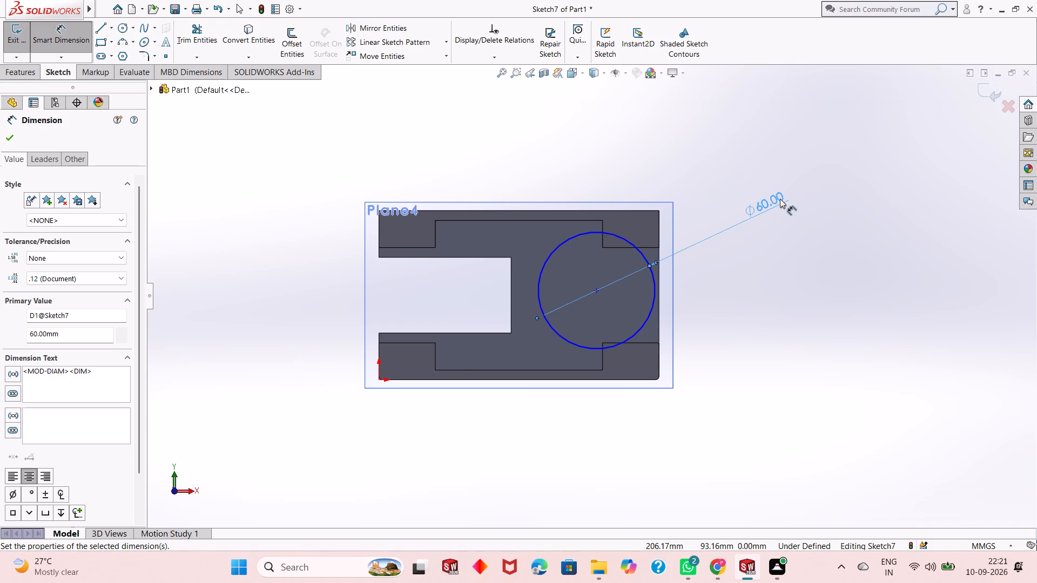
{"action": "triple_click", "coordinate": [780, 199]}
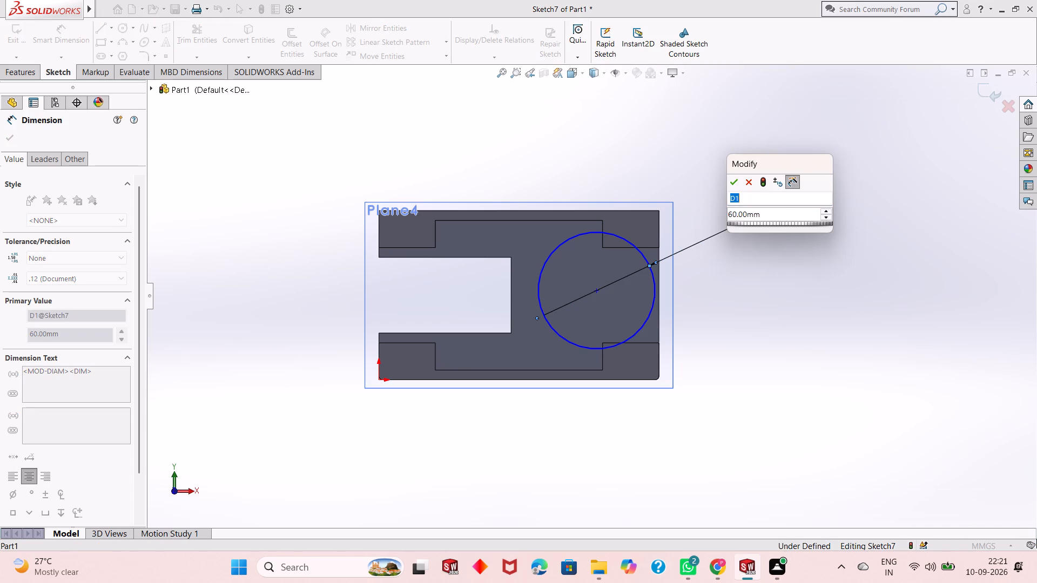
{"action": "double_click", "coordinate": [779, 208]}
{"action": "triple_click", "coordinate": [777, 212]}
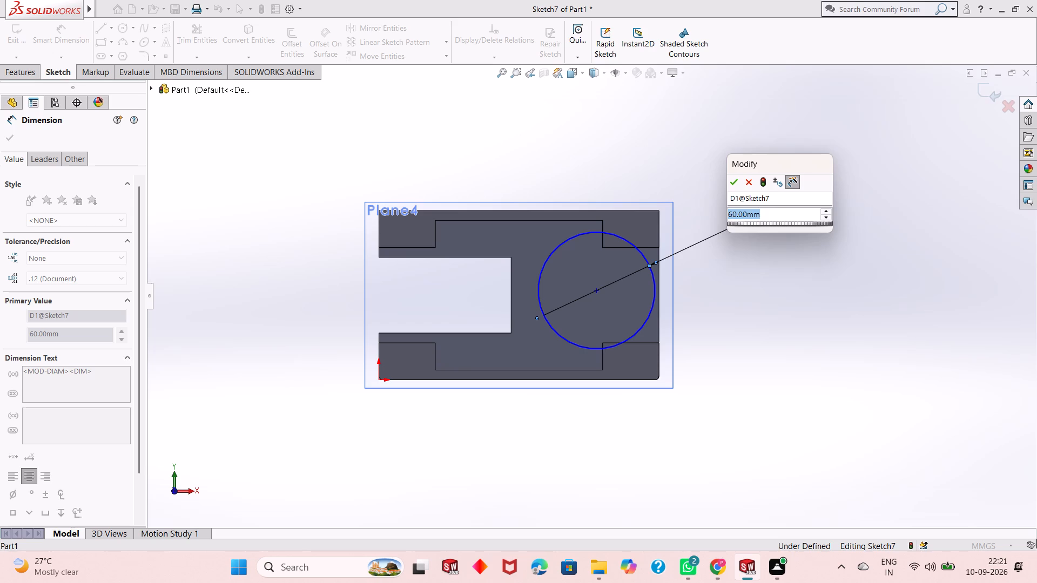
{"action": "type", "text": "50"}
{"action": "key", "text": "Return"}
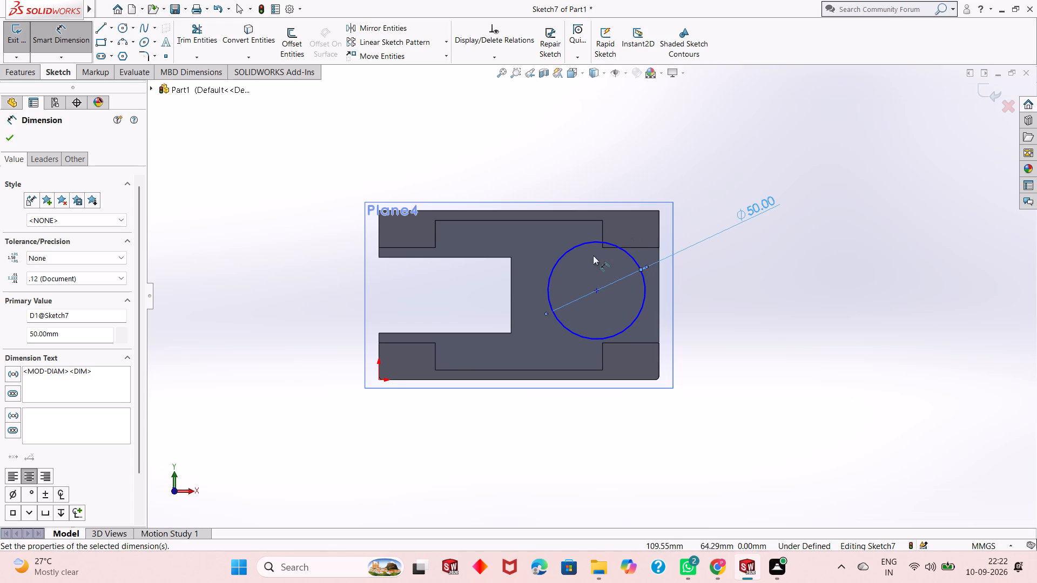
Dimension the circle's centre horizontally from the origin at 107.5 mm.
{"action": "left_click", "coordinate": [598, 290]}
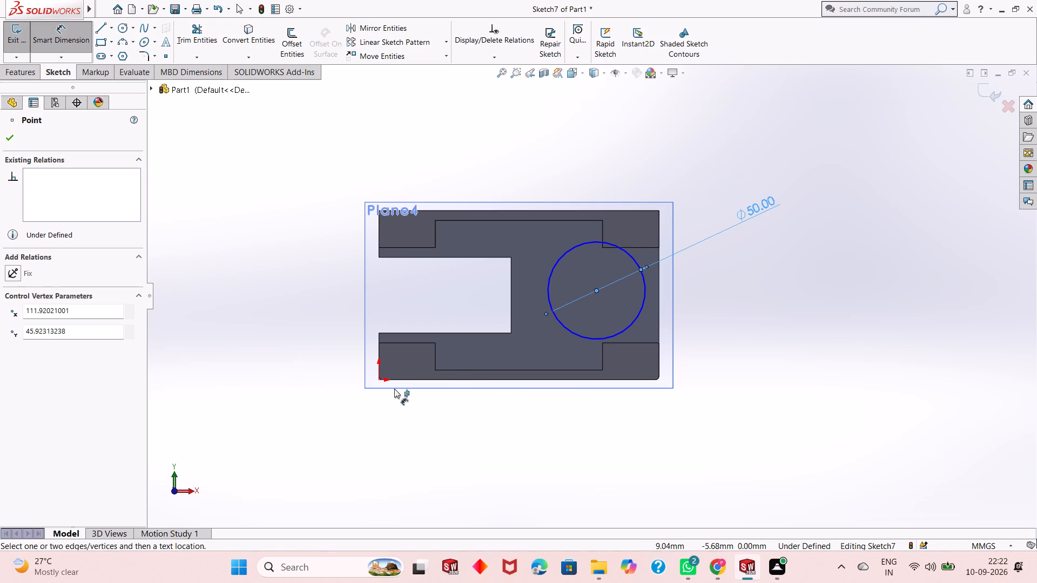
{"action": "left_click", "coordinate": [380, 382]}
{"action": "left_click", "coordinate": [513, 455]}
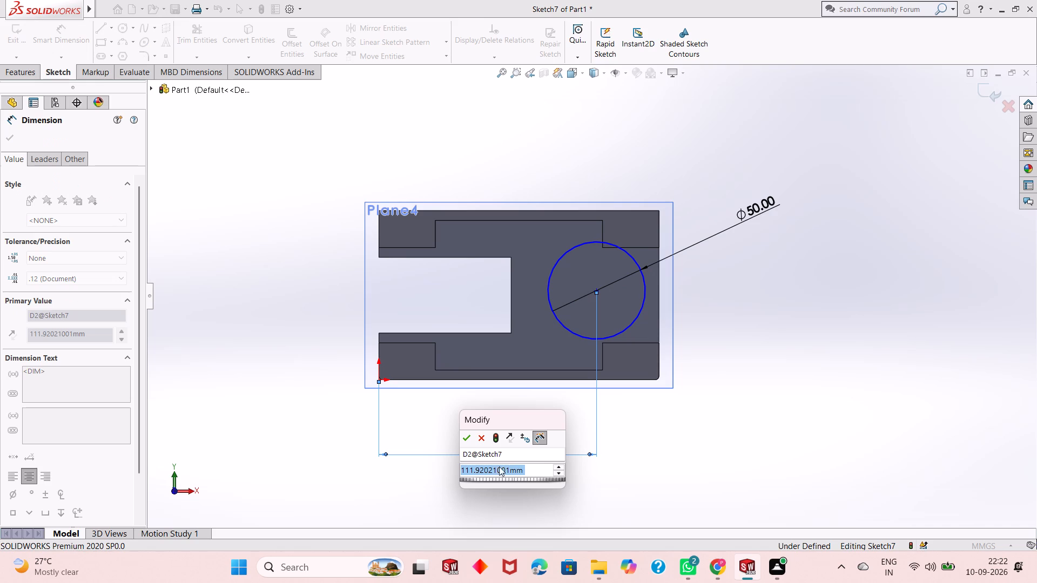
{"action": "scroll", "coordinate": [453, 463], "scroll_direction": "down", "scroll_amount": 1}
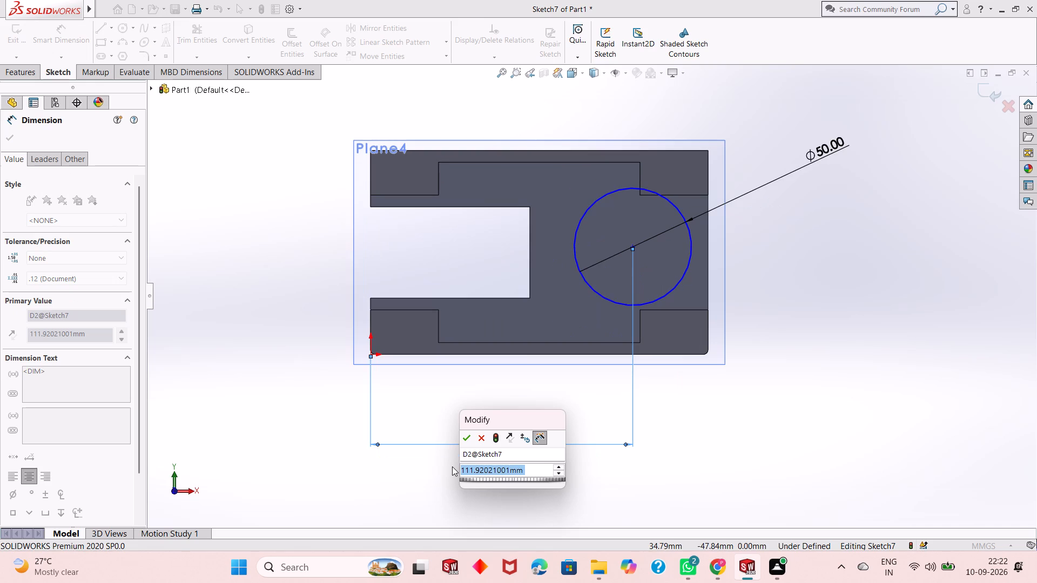
{"action": "scroll", "coordinate": [452, 466], "scroll_direction": "up", "scroll_amount": 1}
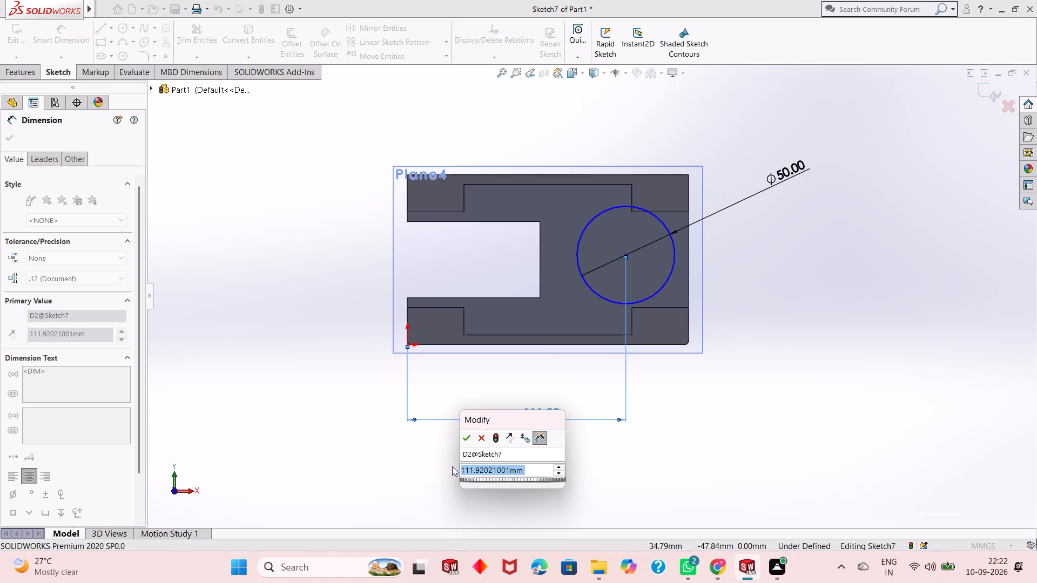
{"action": "scroll", "coordinate": [452, 466], "scroll_direction": "up", "scroll_amount": 1}
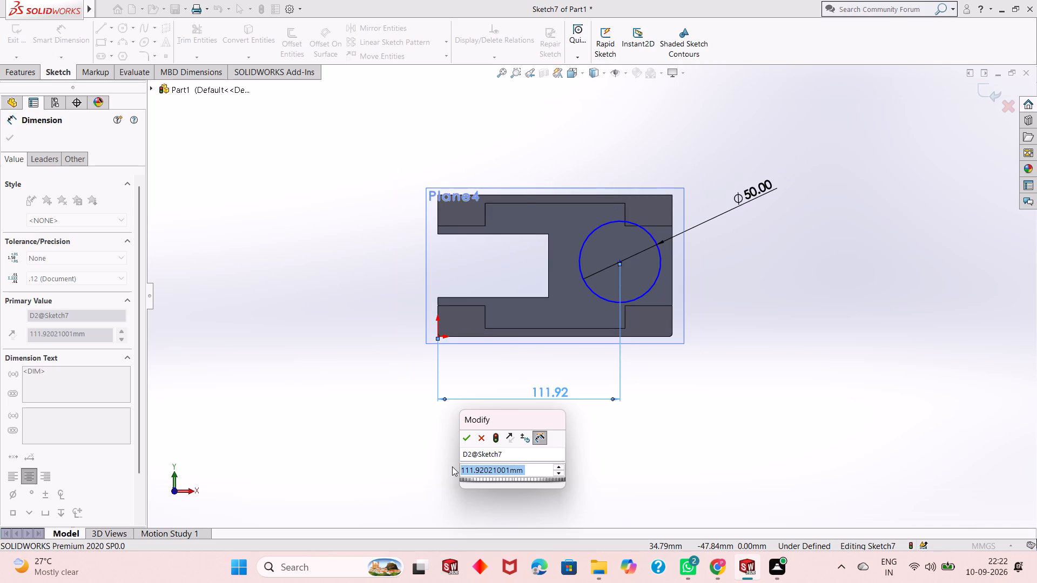
{"action": "scroll", "coordinate": [452, 466], "scroll_direction": "down", "scroll_amount": 1}
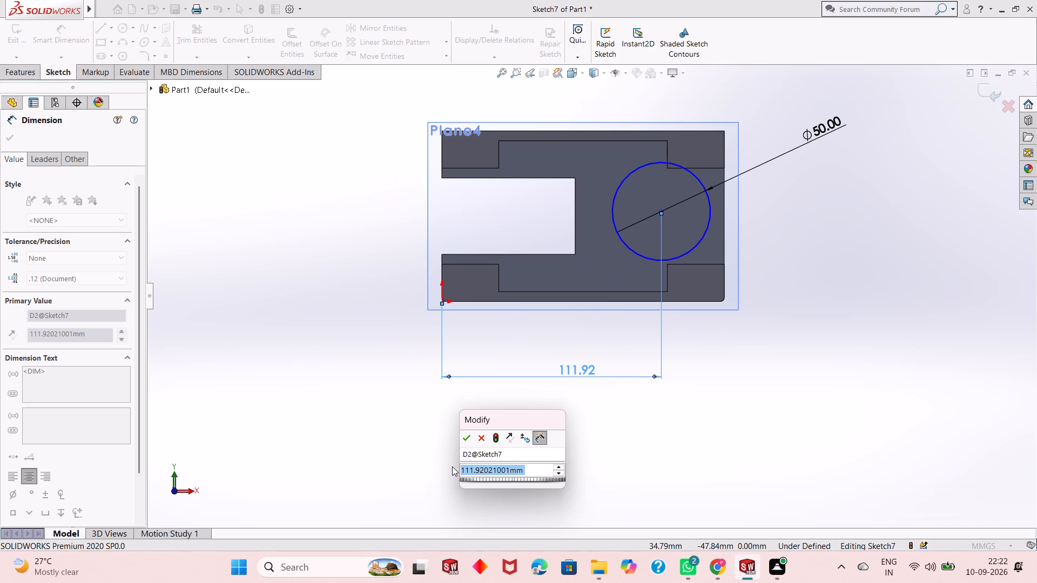
{"action": "type", "text": "107.5"}
{"action": "key", "text": "Return"}
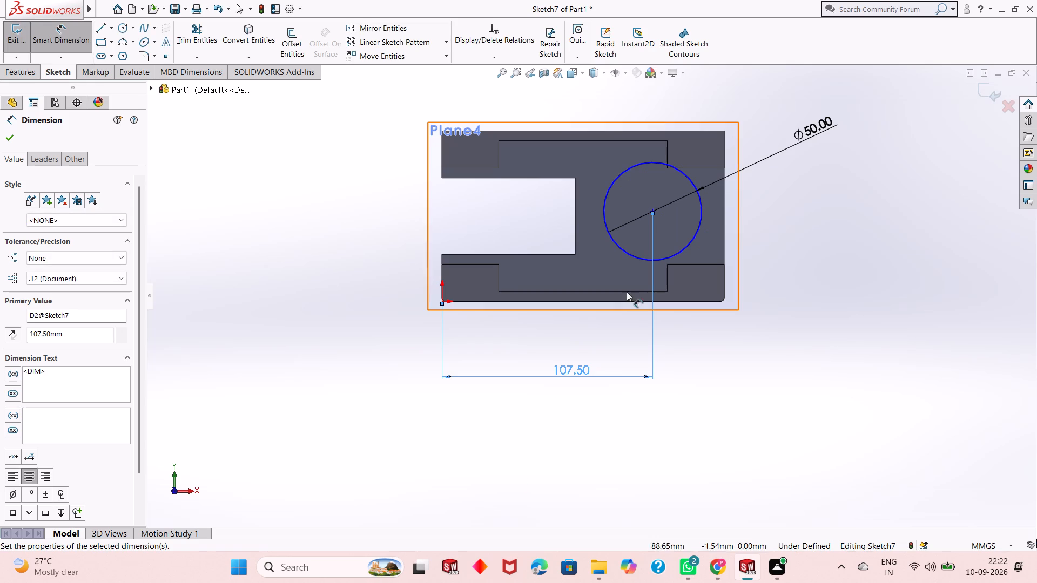
Dimension the circle's centre vertically from the origin at 43.5 mm.
{"action": "left_click", "coordinate": [652, 211]}
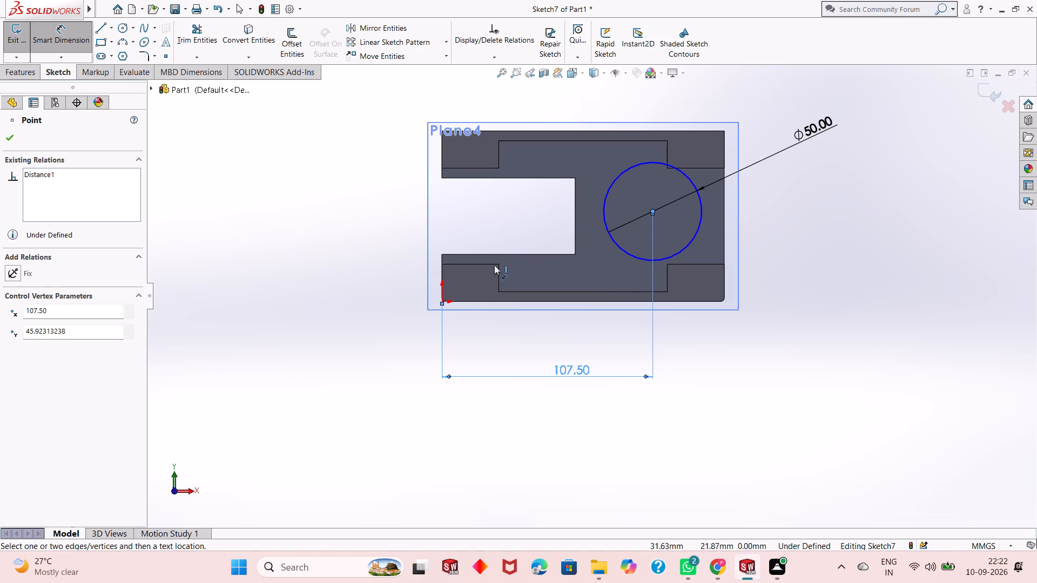
{"action": "left_click", "coordinate": [443, 301]}
{"action": "left_click", "coordinate": [346, 297]}
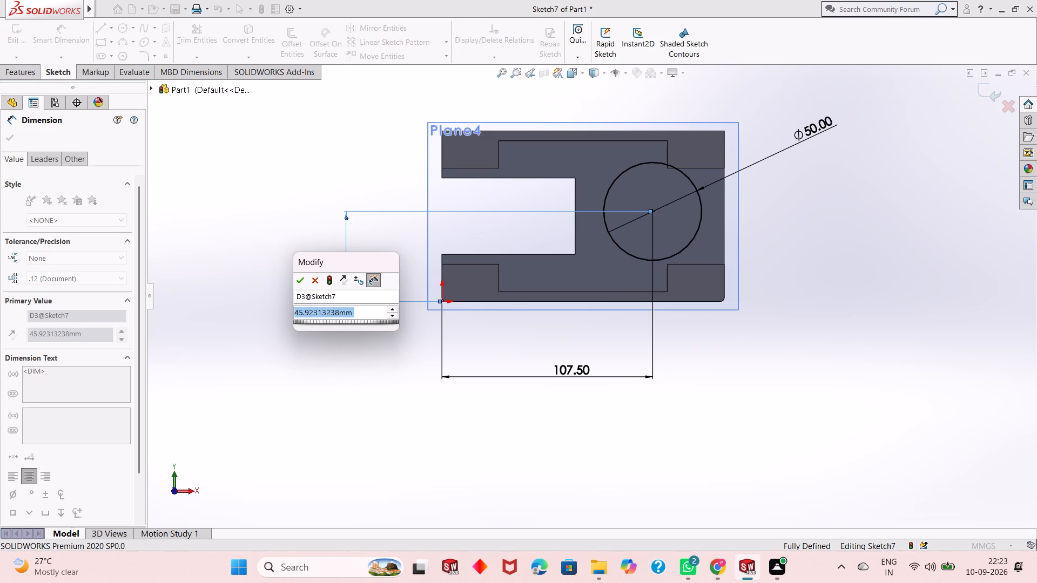
{"action": "scroll", "coordinate": [354, 297], "scroll_direction": "up", "scroll_amount": 1}
{"action": "type", "text": "43.5"}
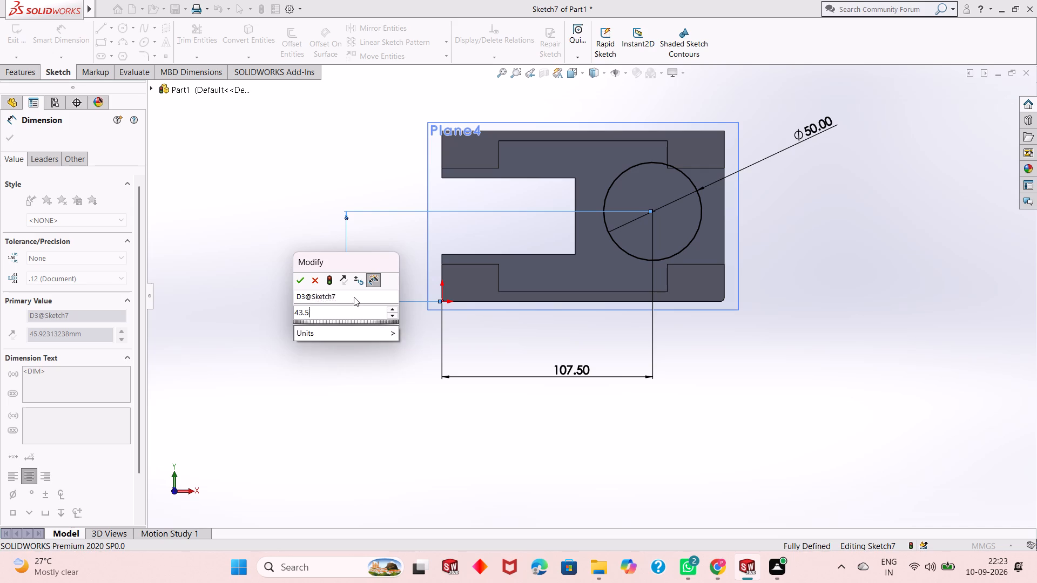
{"action": "key", "text": "Return"}
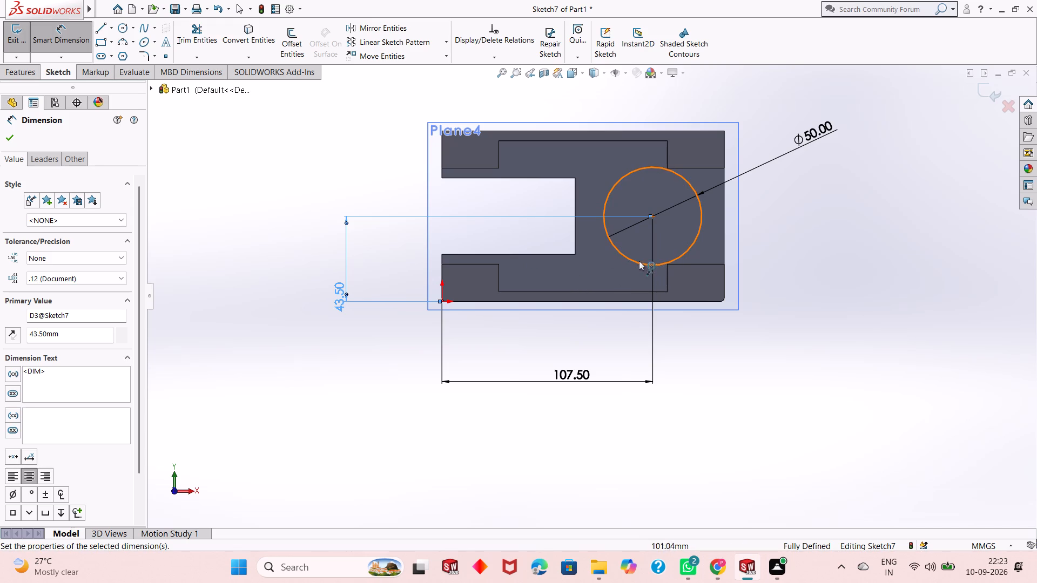
Examine how closely the circle meets the inner corners of the stepped edges near the part's closed end.
{"action": "scroll", "coordinate": [670, 259], "scroll_direction": "down", "scroll_amount": 4}
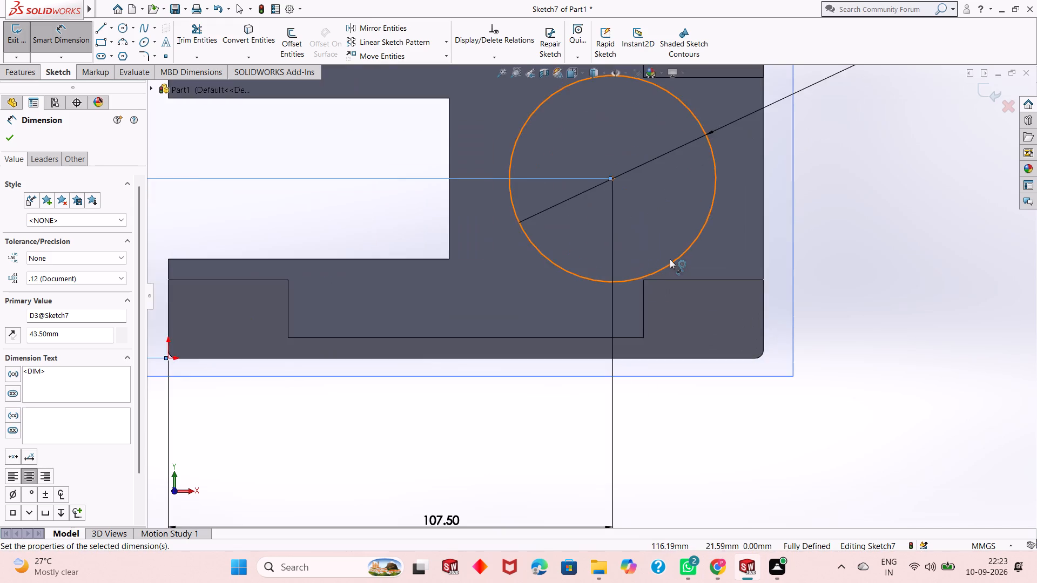
{"action": "scroll", "coordinate": [670, 259], "scroll_direction": "down", "scroll_amount": 6}
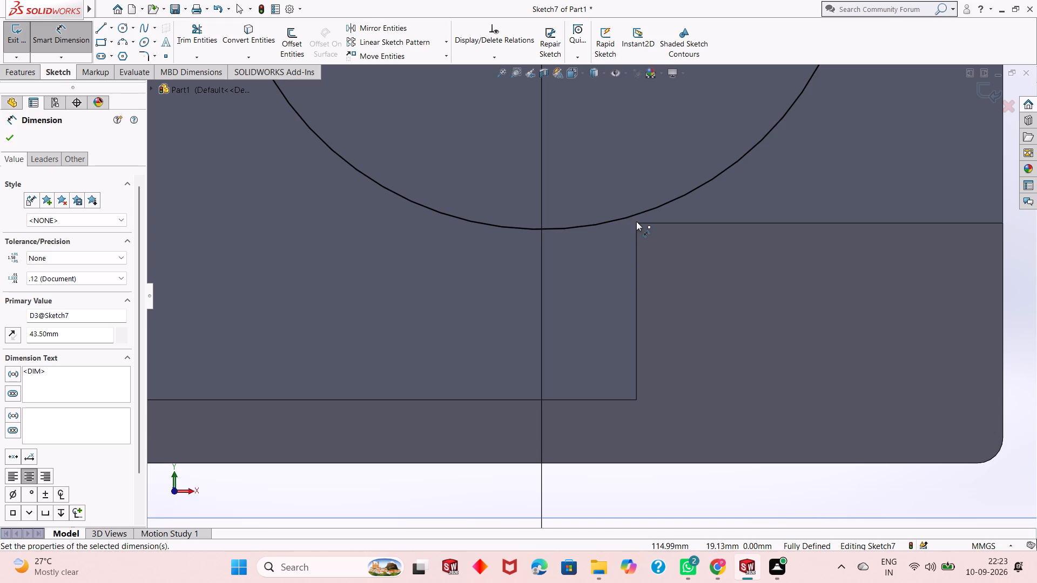
{"action": "scroll", "coordinate": [636, 222], "scroll_direction": "down", "scroll_amount": 1}
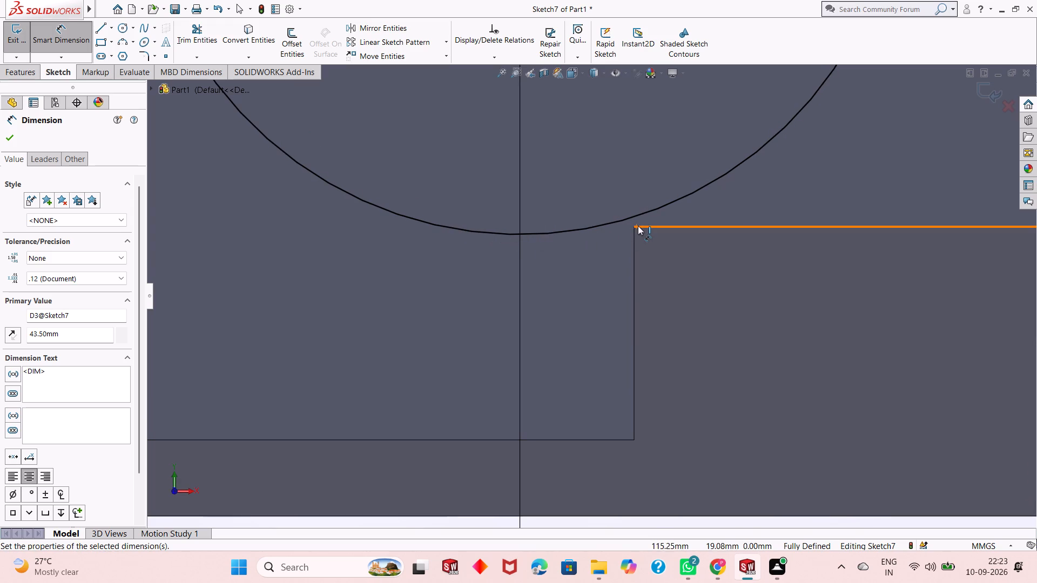
{"action": "scroll", "coordinate": [560, 284], "scroll_direction": "up", "scroll_amount": 5}
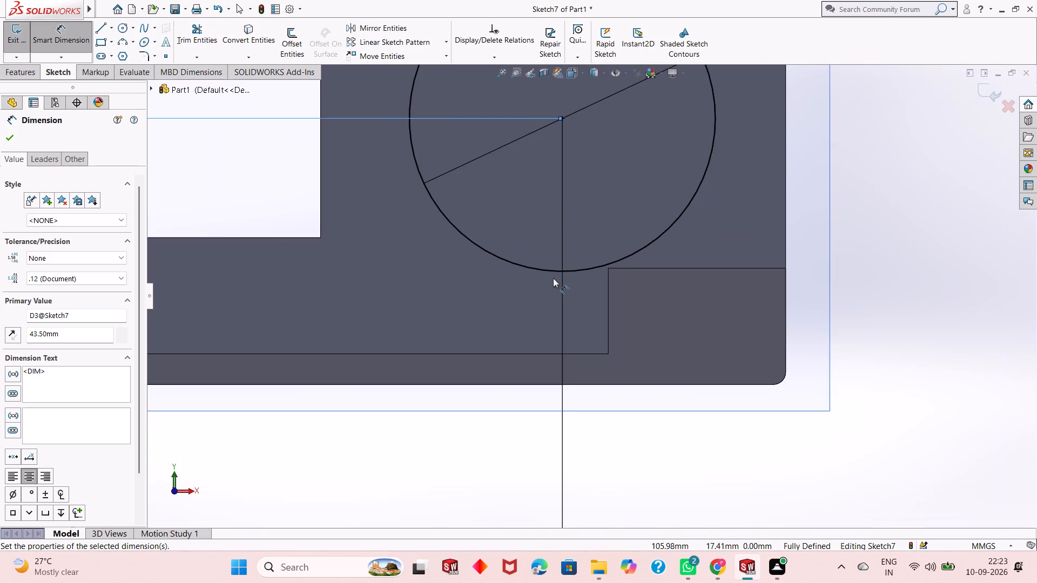
{"action": "scroll", "coordinate": [553, 278], "scroll_direction": "up", "scroll_amount": 3}
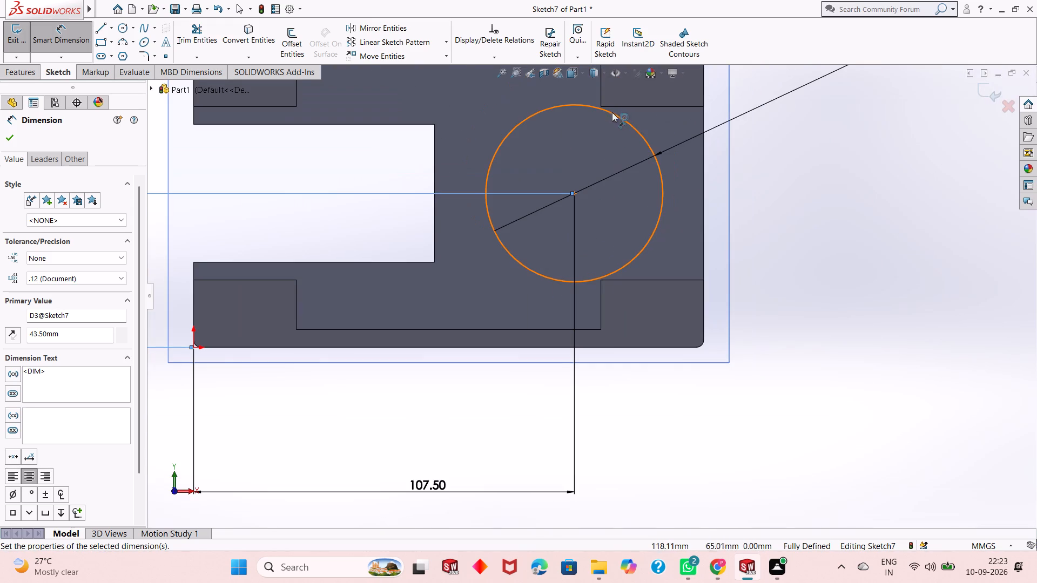
{"action": "scroll", "coordinate": [608, 105], "scroll_direction": "down", "scroll_amount": 8}
{"action": "scroll", "coordinate": [537, 255], "scroll_direction": "up", "scroll_amount": 9}
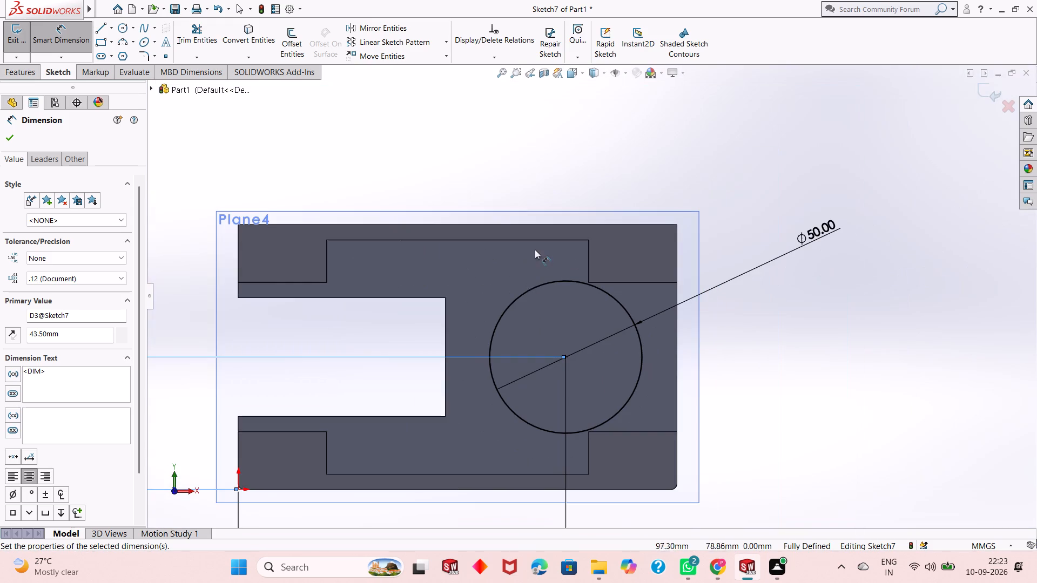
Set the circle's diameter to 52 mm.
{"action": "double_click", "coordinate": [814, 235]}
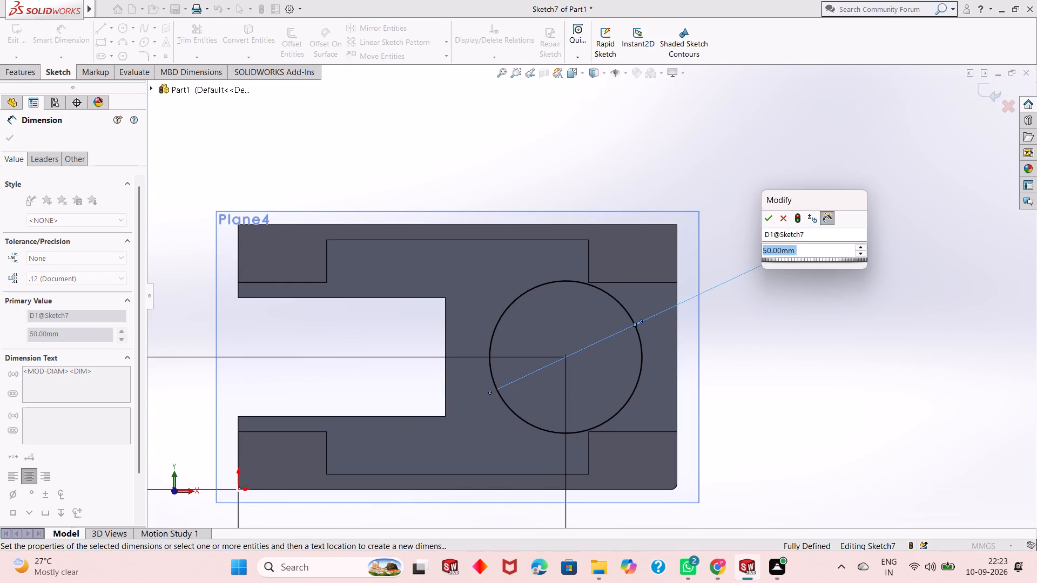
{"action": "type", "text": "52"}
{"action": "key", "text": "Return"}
Check the circle against the stepped edge's inner corner and set its diameter to 51 mm.
{"action": "scroll", "coordinate": [764, 282], "scroll_direction": "down", "scroll_amount": 1}
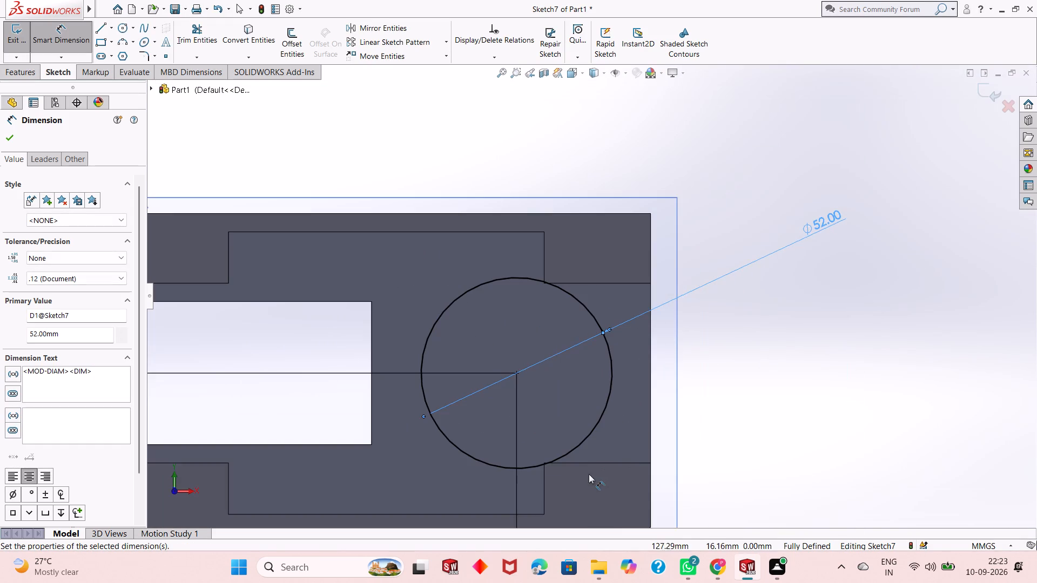
{"action": "scroll", "coordinate": [562, 477], "scroll_direction": "down", "scroll_amount": 5}
{"action": "scroll", "coordinate": [556, 368], "scroll_direction": "down", "scroll_amount": 6}
{"action": "scroll", "coordinate": [556, 376], "scroll_direction": "up", "scroll_amount": 6}
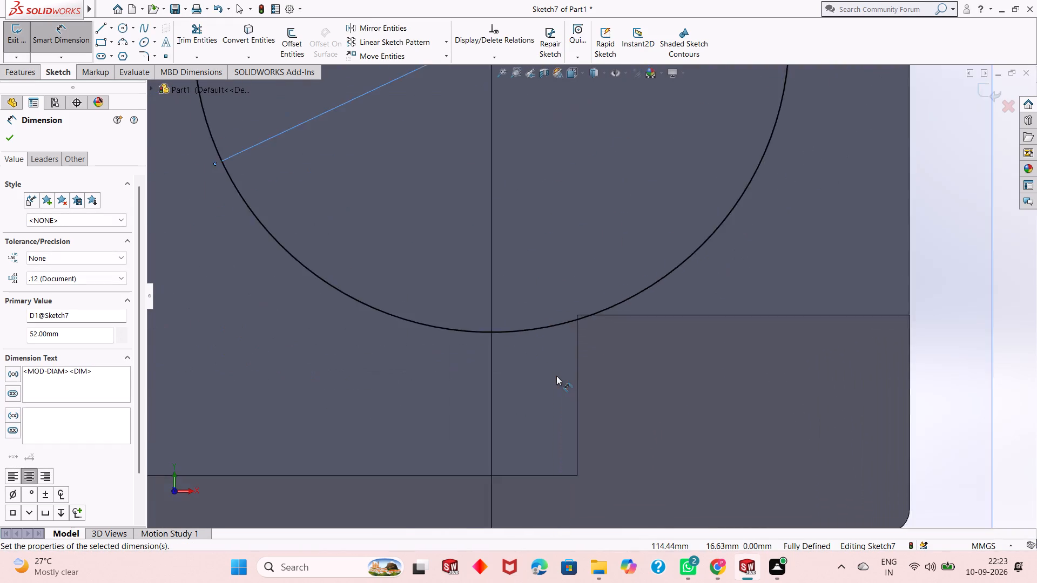
{"action": "scroll", "coordinate": [556, 376], "scroll_direction": "up", "scroll_amount": 7}
{"action": "double_click", "coordinate": [793, 130]}
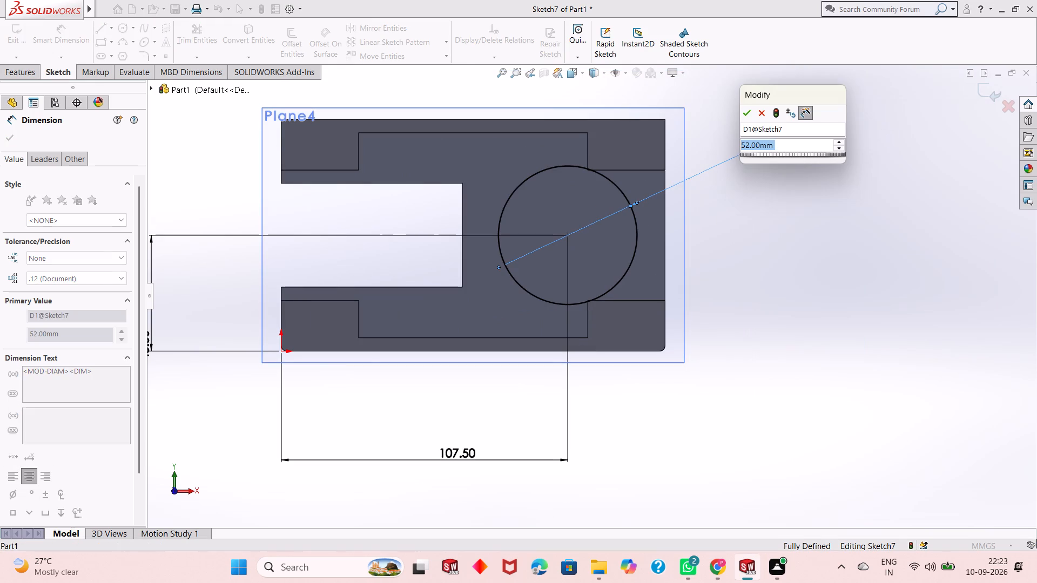
{"action": "type", "text": "51"}
{"action": "key", "text": "Return"}
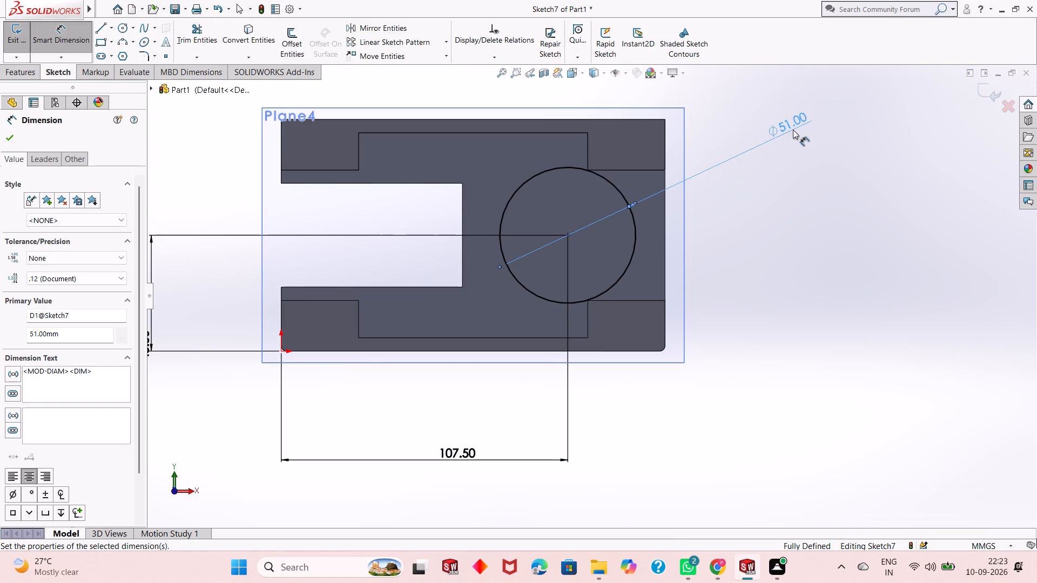
Examine the resized circle's fit against the lower and upper inner corners of the stepped edges.
{"action": "scroll", "coordinate": [591, 301], "scroll_direction": "down", "scroll_amount": 5}
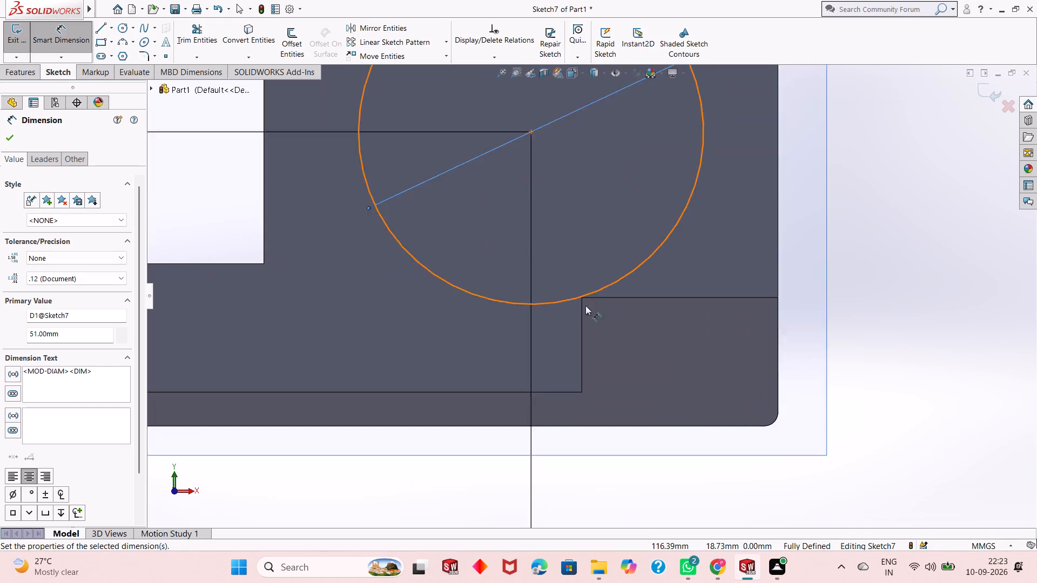
{"action": "scroll", "coordinate": [585, 306], "scroll_direction": "down", "scroll_amount": 6}
{"action": "scroll", "coordinate": [621, 210], "scroll_direction": "down", "scroll_amount": 4}
{"action": "scroll", "coordinate": [609, 243], "scroll_direction": "up", "scroll_amount": 6}
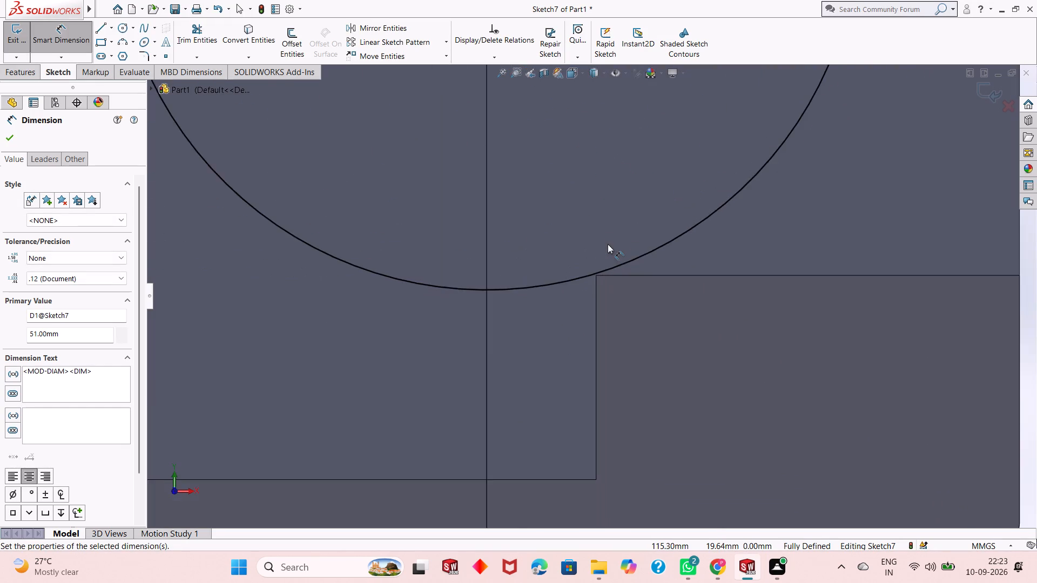
{"action": "scroll", "coordinate": [608, 244], "scroll_direction": "up", "scroll_amount": 9}
{"action": "scroll", "coordinate": [600, 163], "scroll_direction": "down", "scroll_amount": 7}
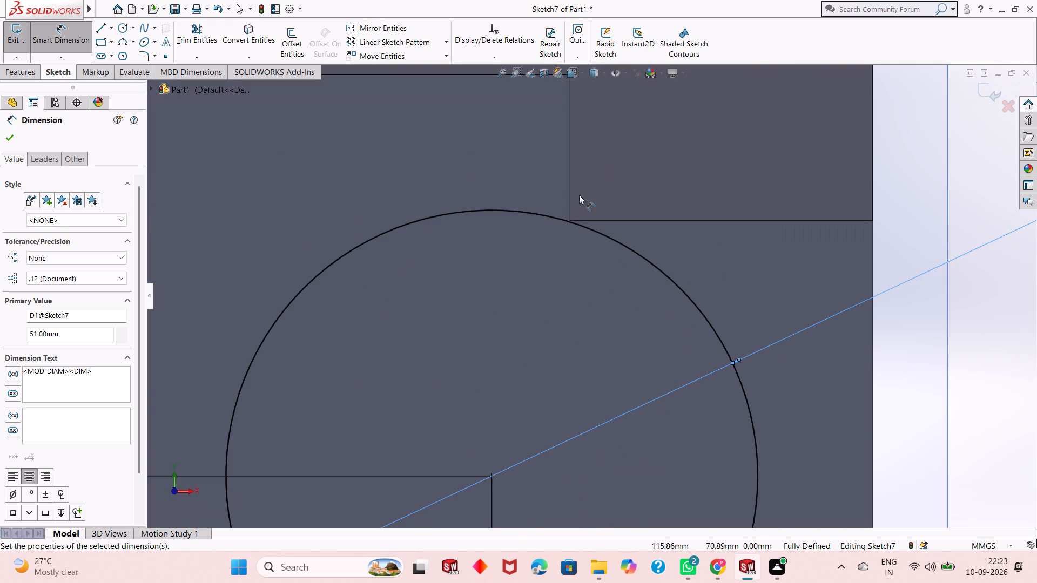
{"action": "scroll", "coordinate": [575, 207], "scroll_direction": "down", "scroll_amount": 3}
{"action": "scroll", "coordinate": [562, 260], "scroll_direction": "down", "scroll_amount": 3}
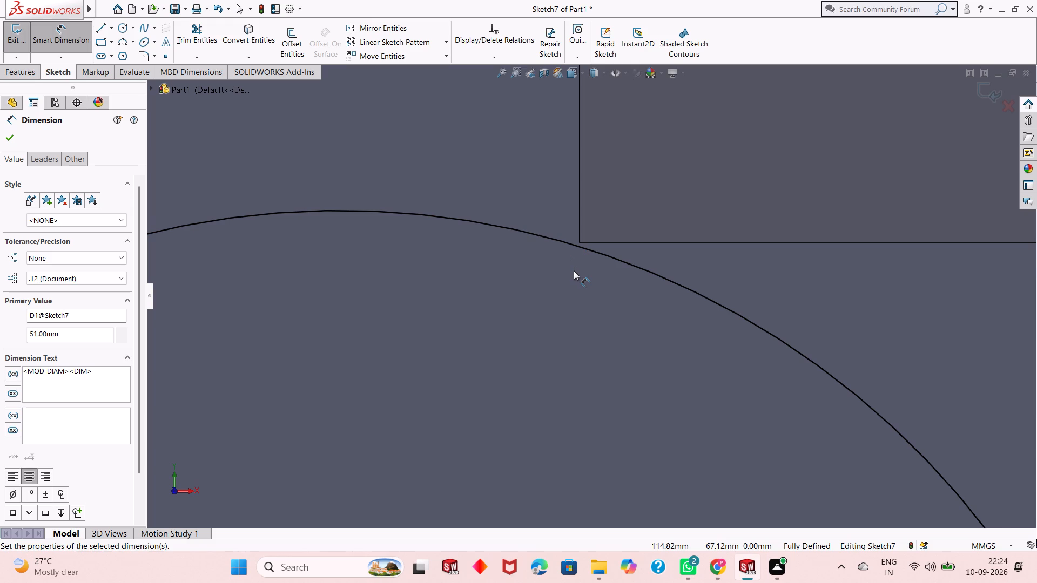
{"action": "scroll", "coordinate": [574, 270], "scroll_direction": "up", "scroll_amount": 2}
{"action": "scroll", "coordinate": [573, 268], "scroll_direction": "down", "scroll_amount": 6}
{"action": "scroll", "coordinate": [573, 267], "scroll_direction": "up", "scroll_amount": 4}
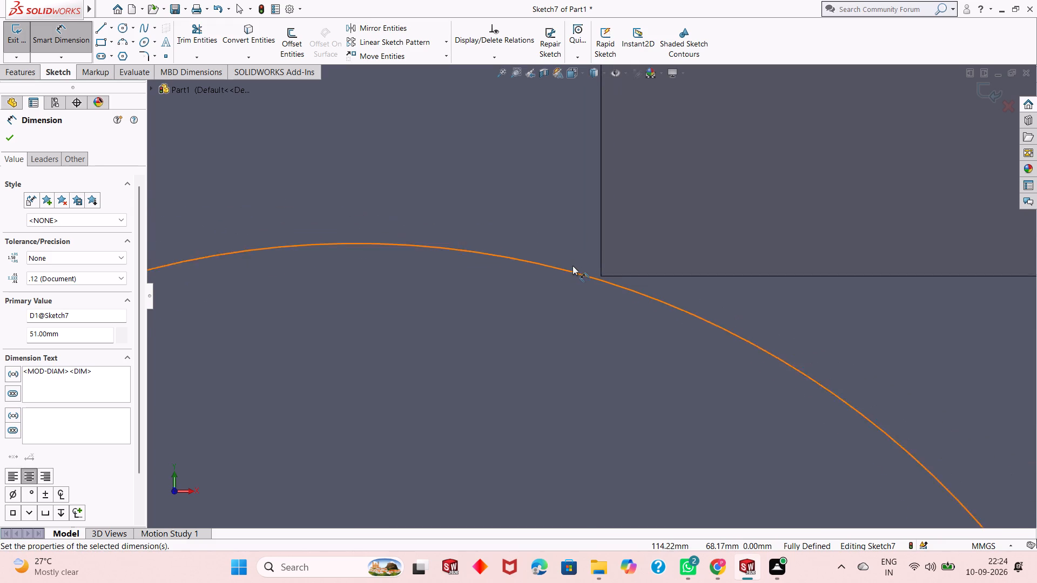
Set the circle's diameter to 52 mm.
{"action": "scroll", "coordinate": [573, 266], "scroll_direction": "up", "scroll_amount": 13}
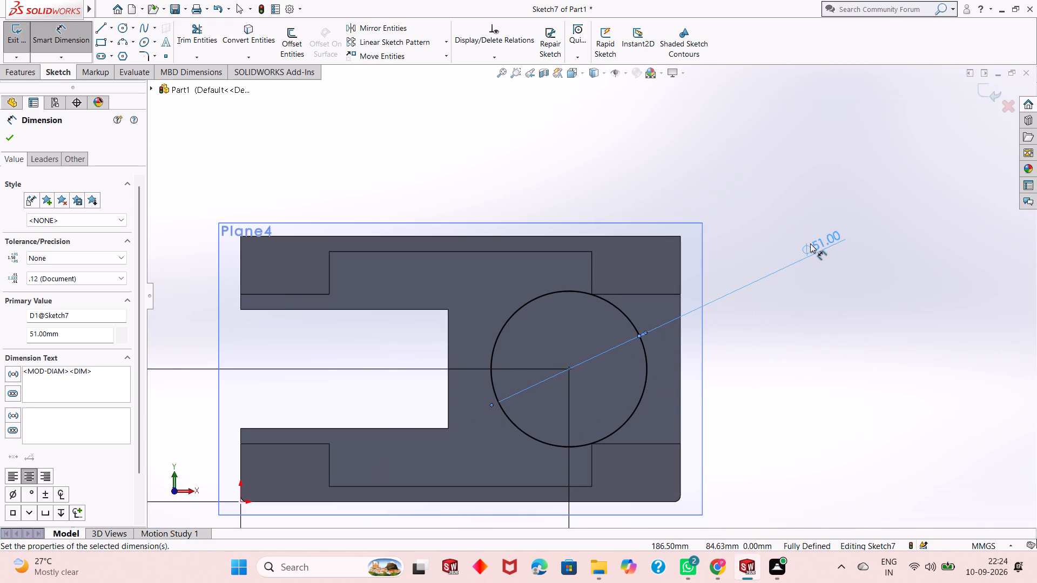
{"action": "double_click", "coordinate": [810, 243]}
{"action": "type", "text": "52"}
{"action": "key", "text": "Return"}
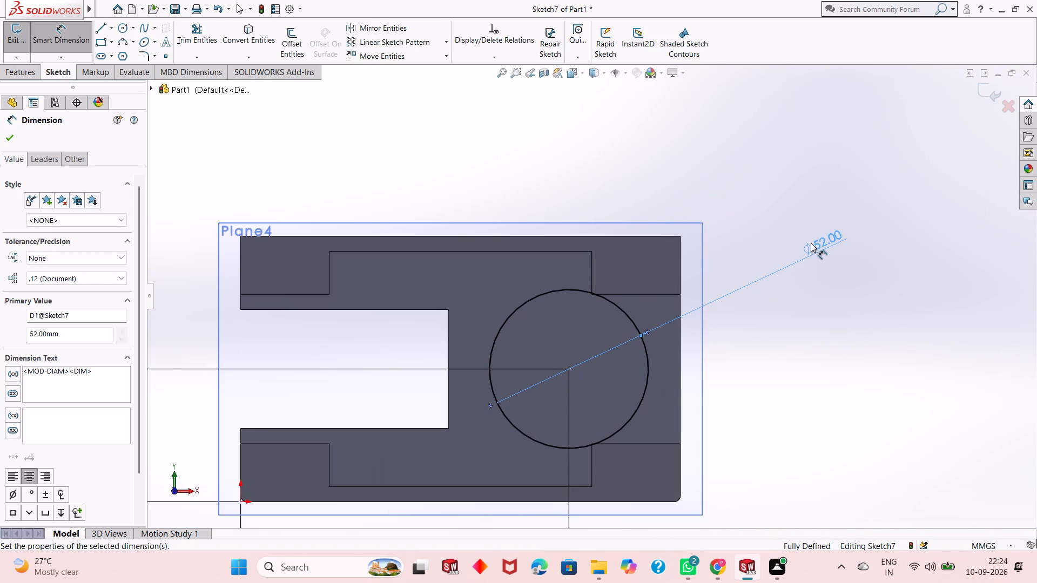
Examine how the resized circle meets the inner corners of the stepped edges, and end dimensioning.
{"action": "scroll", "coordinate": [591, 315], "scroll_direction": "down", "scroll_amount": 6}
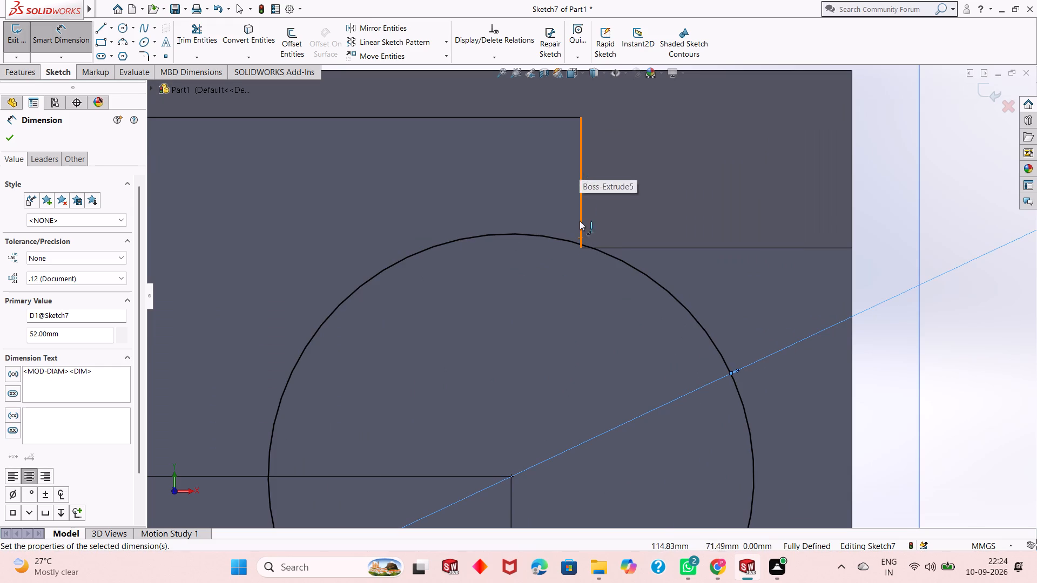
{"action": "scroll", "coordinate": [592, 251], "scroll_direction": "down", "scroll_amount": 13}
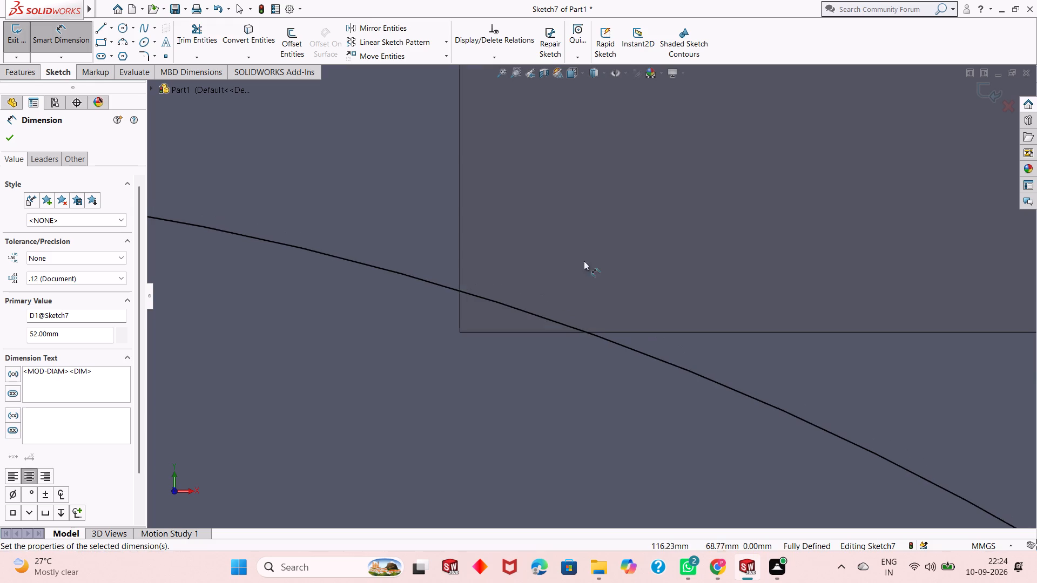
{"action": "scroll", "coordinate": [553, 322], "scroll_direction": "up", "scroll_amount": 13}
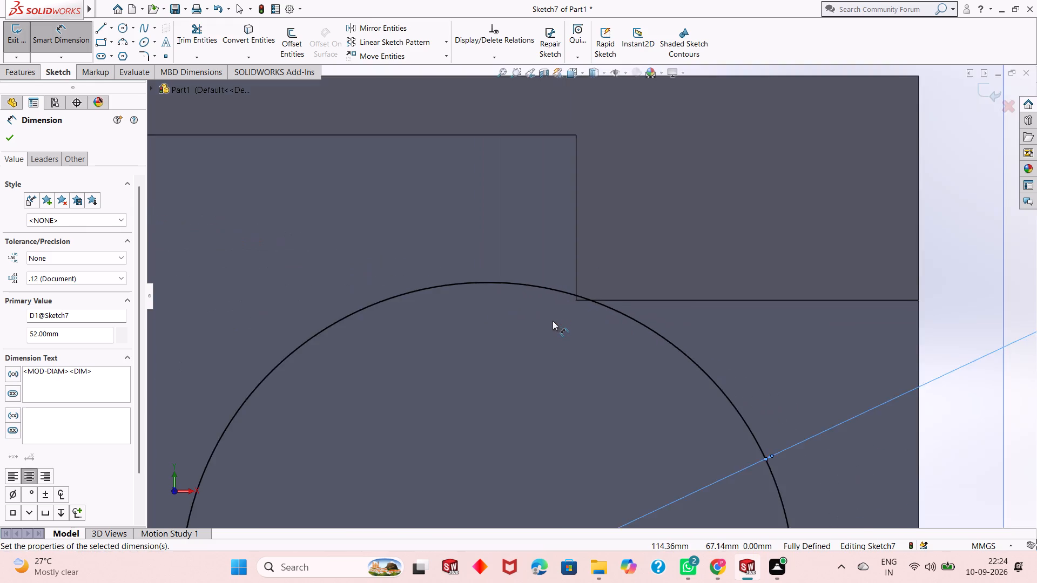
{"action": "scroll", "coordinate": [553, 321], "scroll_direction": "up", "scroll_amount": 9}
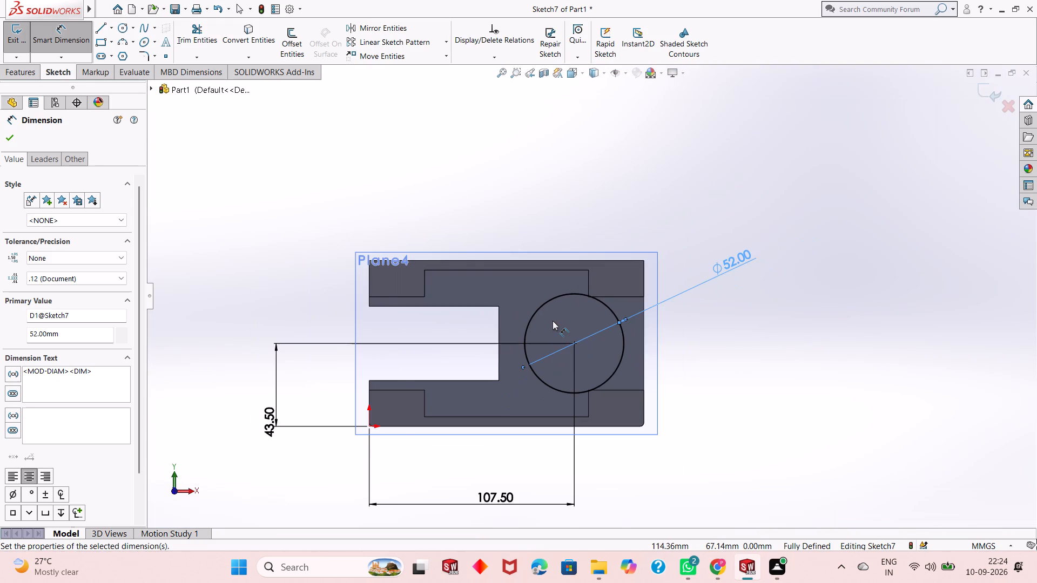
{"action": "scroll", "coordinate": [553, 321], "scroll_direction": "up", "scroll_amount": 1}
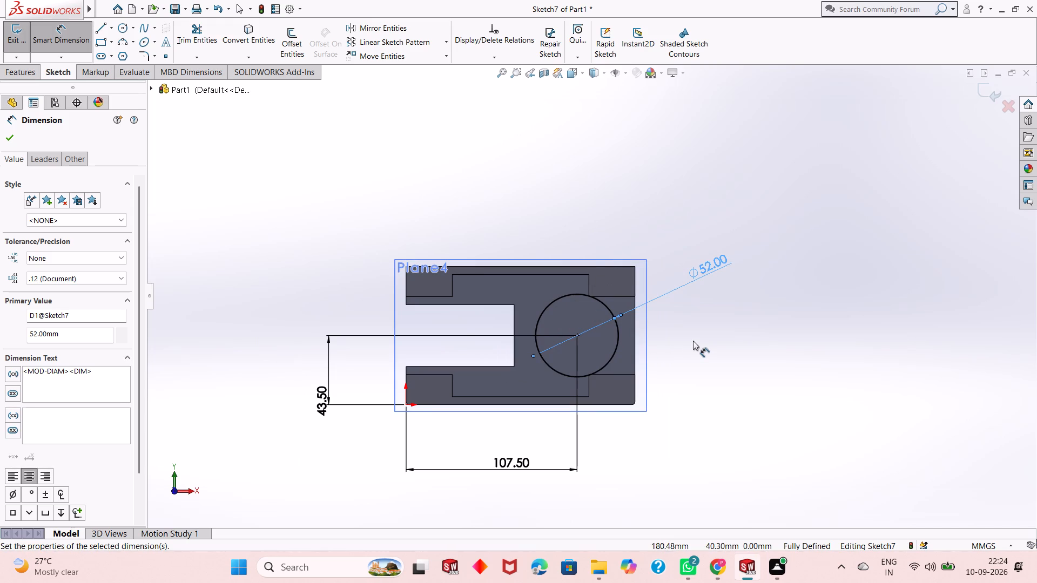
{"action": "scroll", "coordinate": [623, 351], "scroll_direction": "down", "scroll_amount": 3}
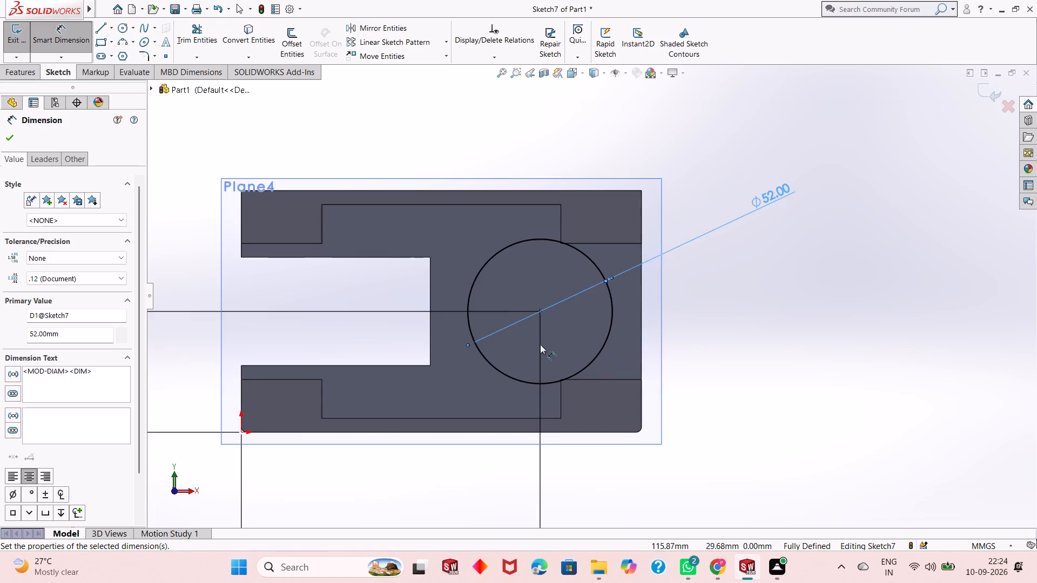
{"action": "scroll", "coordinate": [529, 352], "scroll_direction": "up", "scroll_amount": 2}
{"action": "scroll", "coordinate": [550, 318], "scroll_direction": "down", "scroll_amount": 3}
{"action": "scroll", "coordinate": [550, 318], "scroll_direction": "up", "scroll_amount": 2}
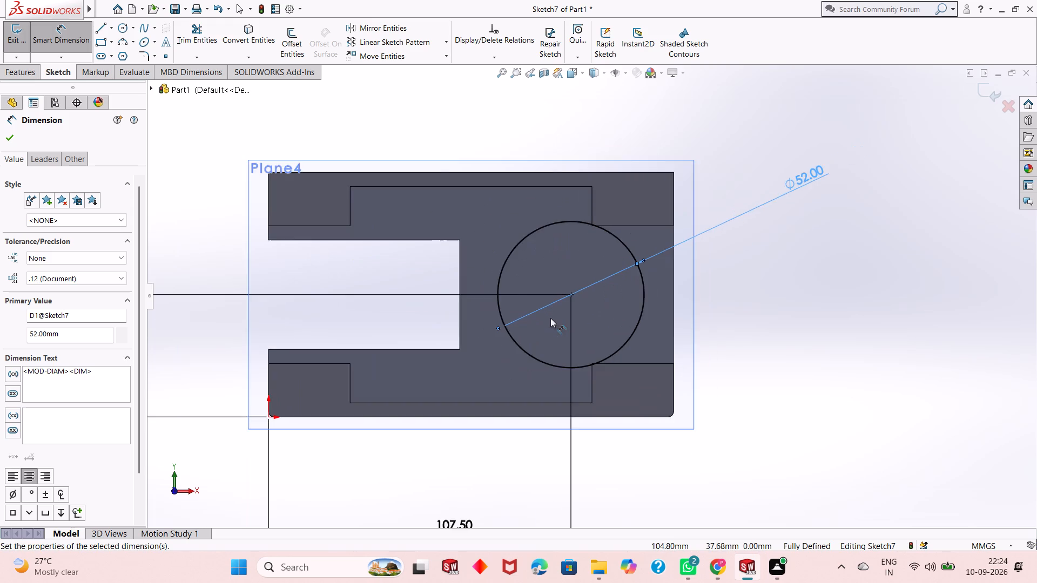
{"action": "scroll", "coordinate": [550, 318], "scroll_direction": "up", "scroll_amount": 2}
{"action": "scroll", "coordinate": [558, 315], "scroll_direction": "down", "scroll_amount": 4}
{"action": "scroll", "coordinate": [592, 293], "scroll_direction": "up", "scroll_amount": 2}
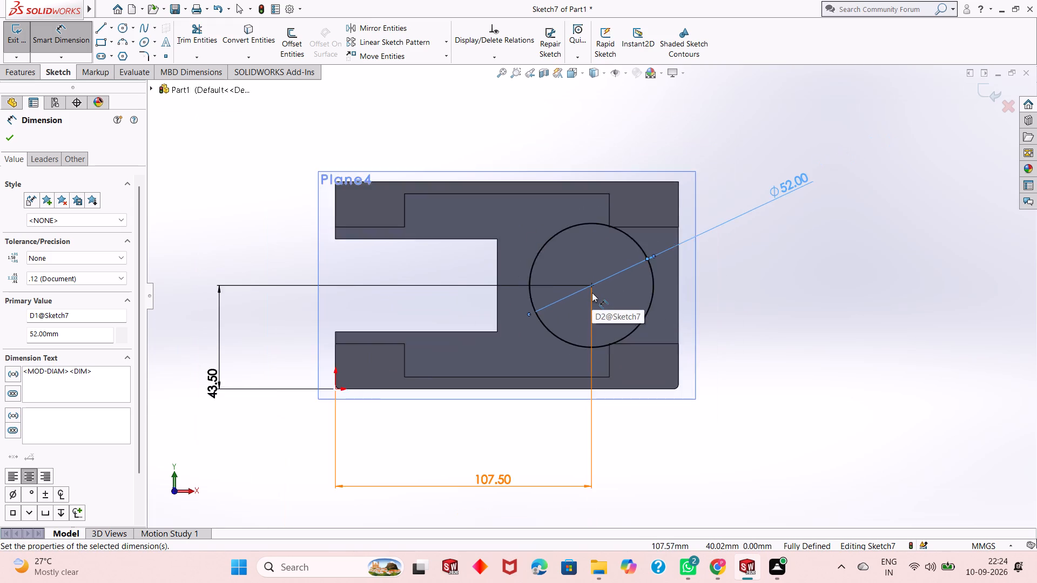
{"action": "scroll", "coordinate": [592, 293], "scroll_direction": "up", "scroll_amount": 3}
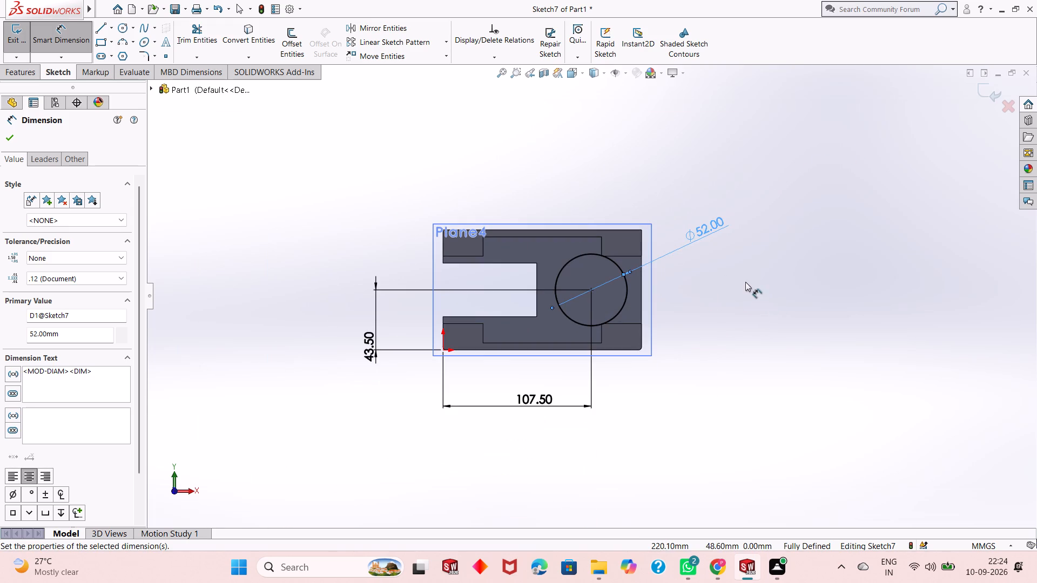
{"action": "right_click", "coordinate": [745, 282]}
{"action": "left_click", "coordinate": [775, 320]}
Sketch a vertical line about 67 mm long upward from the circle's centre, past the part's upper edge.
{"action": "scroll", "coordinate": [591, 296], "scroll_direction": "down", "scroll_amount": 2}
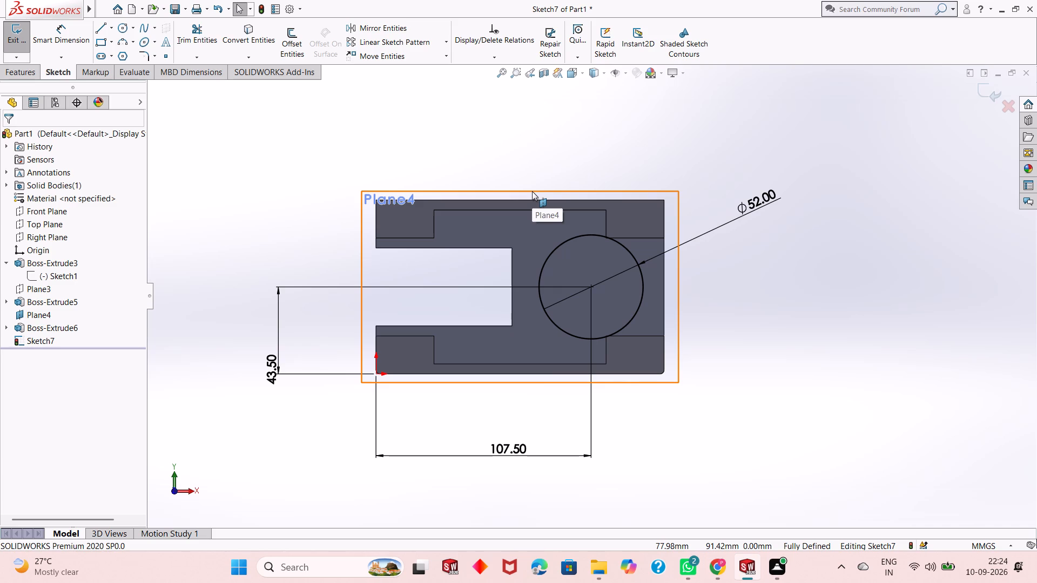
{"action": "scroll", "coordinate": [574, 270], "scroll_direction": "down", "scroll_amount": 3}
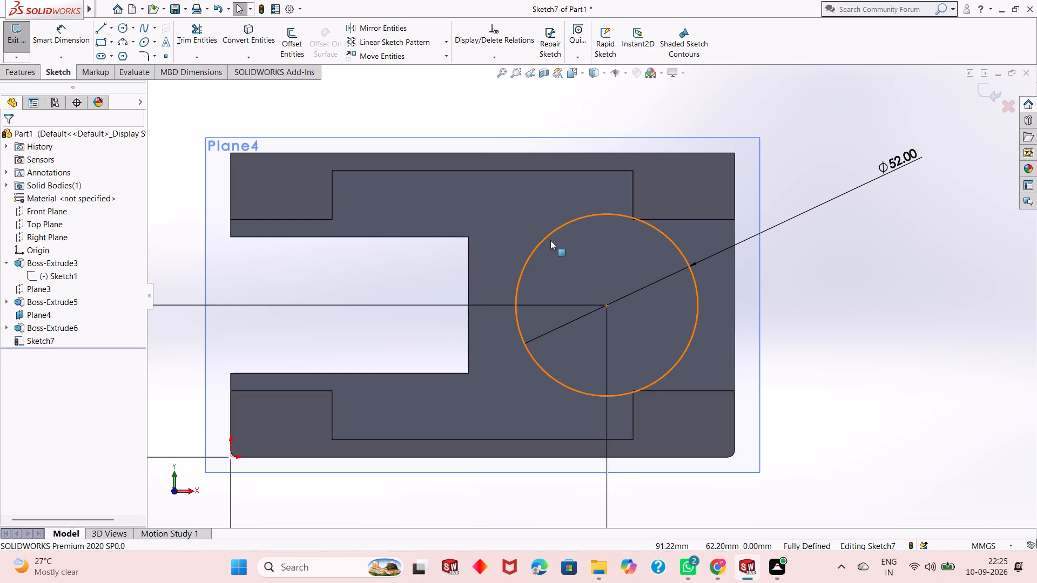
{"action": "scroll", "coordinate": [584, 268], "scroll_direction": "up", "scroll_amount": 2}
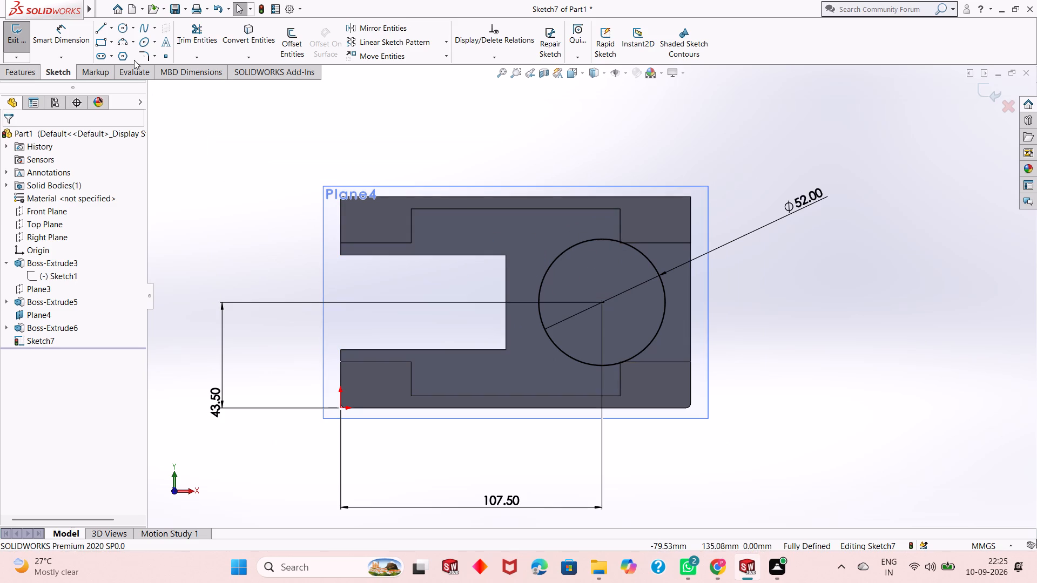
{"action": "left_click", "coordinate": [98, 26]}
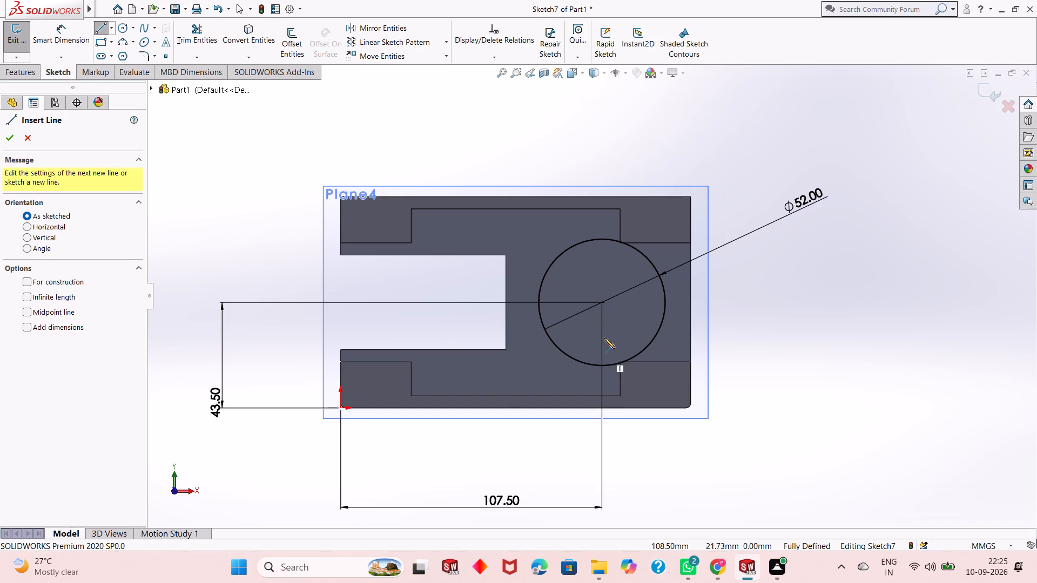
{"action": "left_click", "coordinate": [603, 304]}
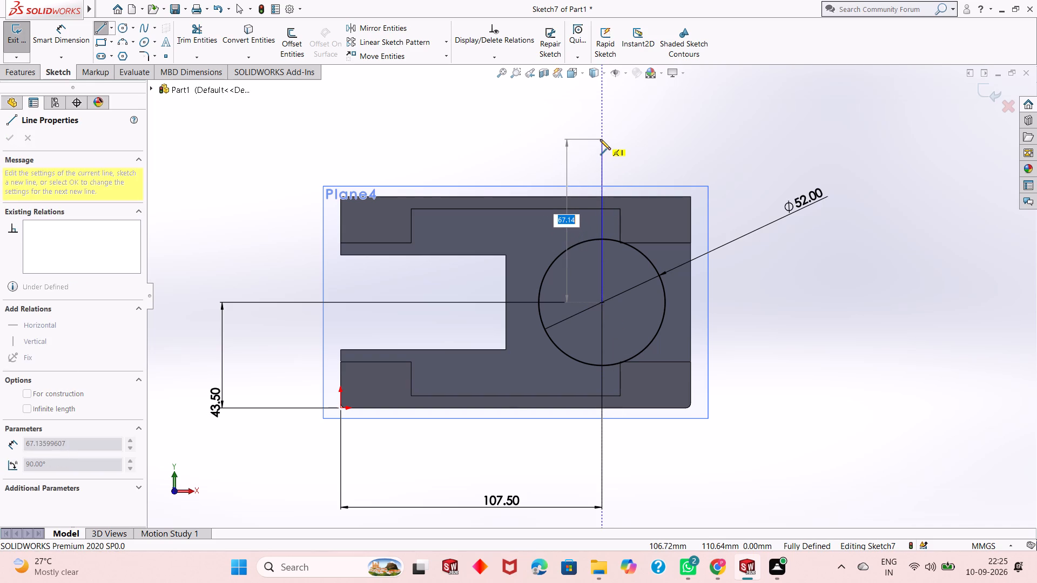
{"action": "left_click", "coordinate": [600, 139]}
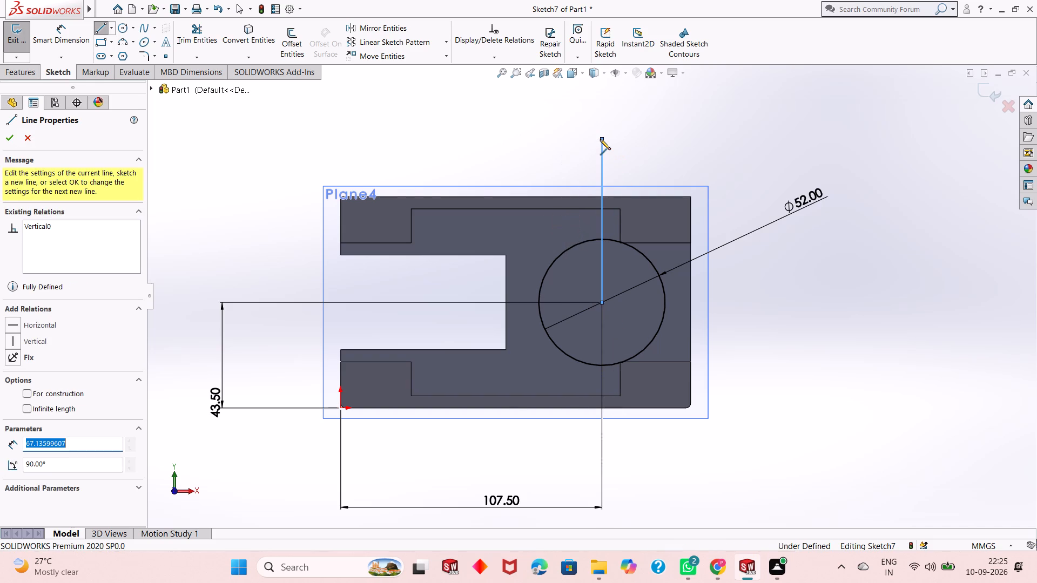
{"action": "right_click", "coordinate": [600, 139]}
{"action": "left_click", "coordinate": [624, 151]}
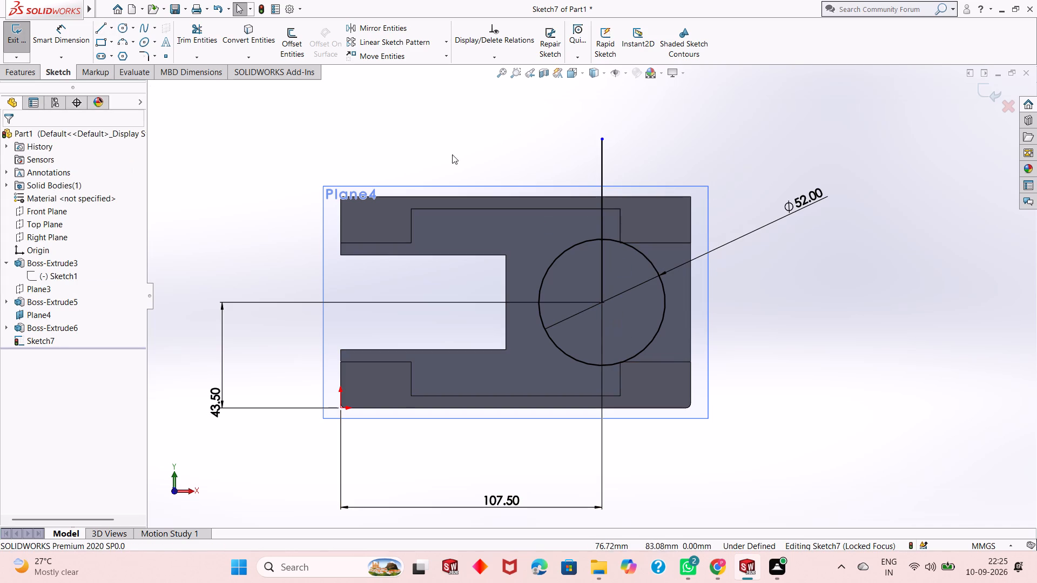
Sketch a vertical line about 55 mm long downward from the circle's centre, past the part's lower edge.
{"action": "left_click", "coordinate": [104, 31]}
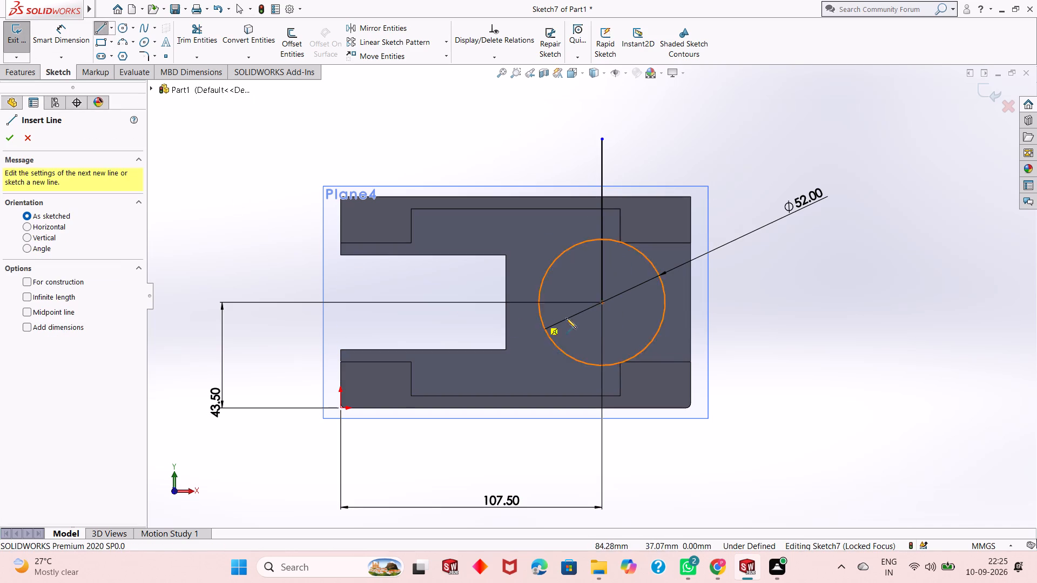
{"action": "left_click", "coordinate": [600, 304]}
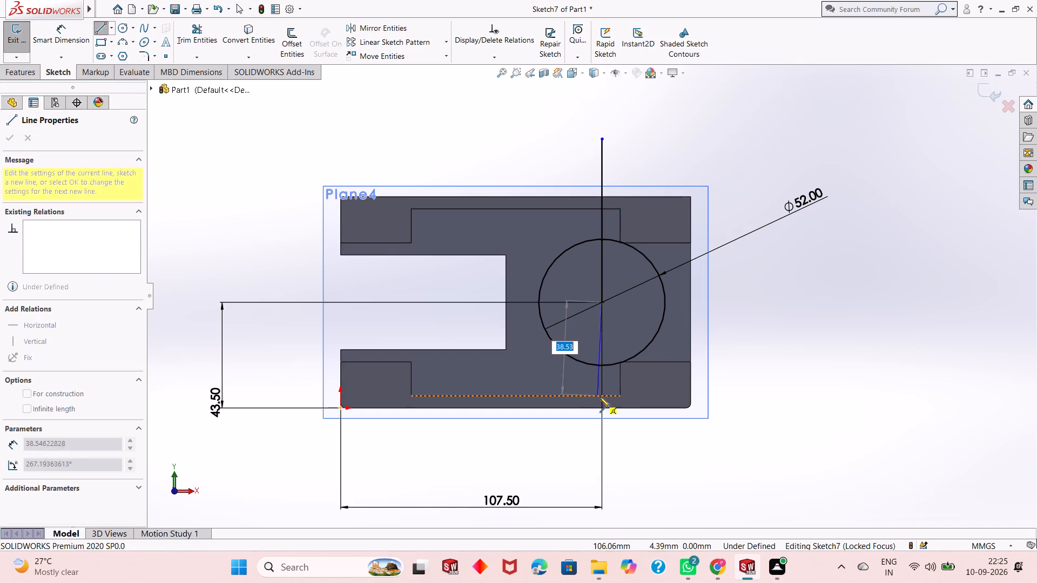
{"action": "left_click", "coordinate": [603, 437]}
{"action": "right_click", "coordinate": [603, 437]}
{"action": "left_click", "coordinate": [632, 446]}
{"action": "scroll", "coordinate": [610, 314], "scroll_direction": "down", "scroll_amount": 1}
{"action": "scroll", "coordinate": [596, 294], "scroll_direction": "up", "scroll_amount": 1}
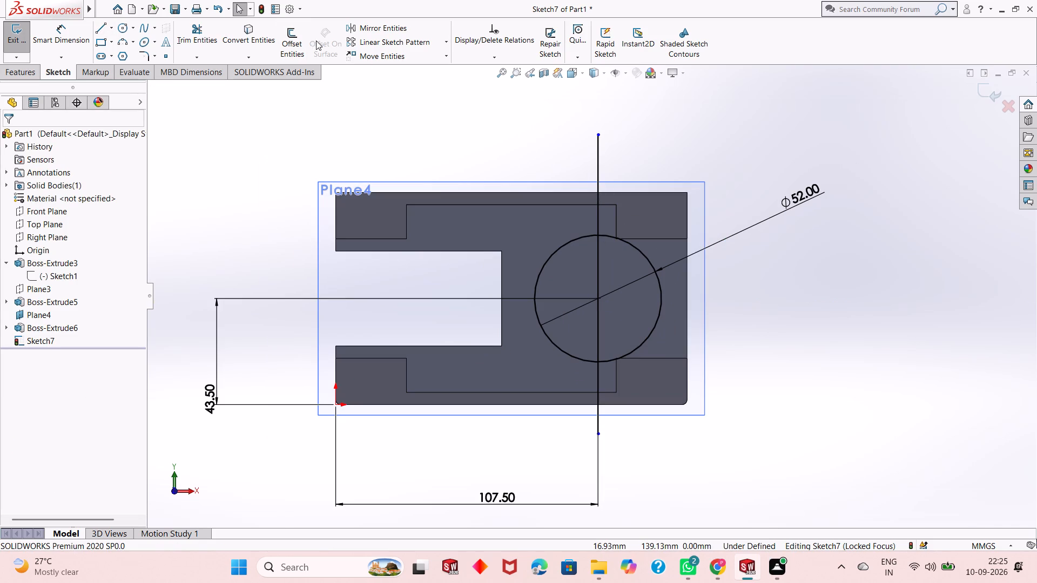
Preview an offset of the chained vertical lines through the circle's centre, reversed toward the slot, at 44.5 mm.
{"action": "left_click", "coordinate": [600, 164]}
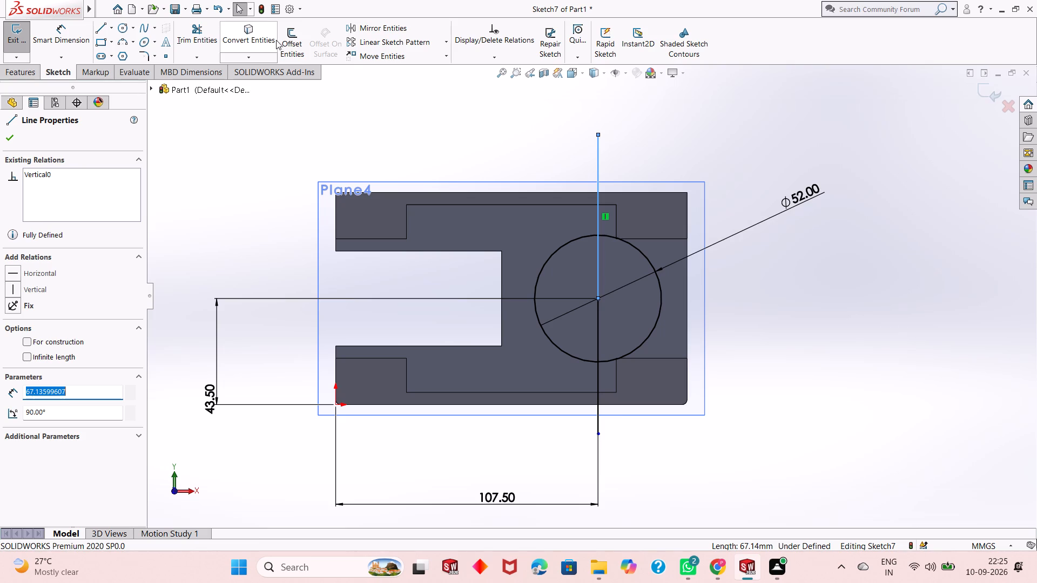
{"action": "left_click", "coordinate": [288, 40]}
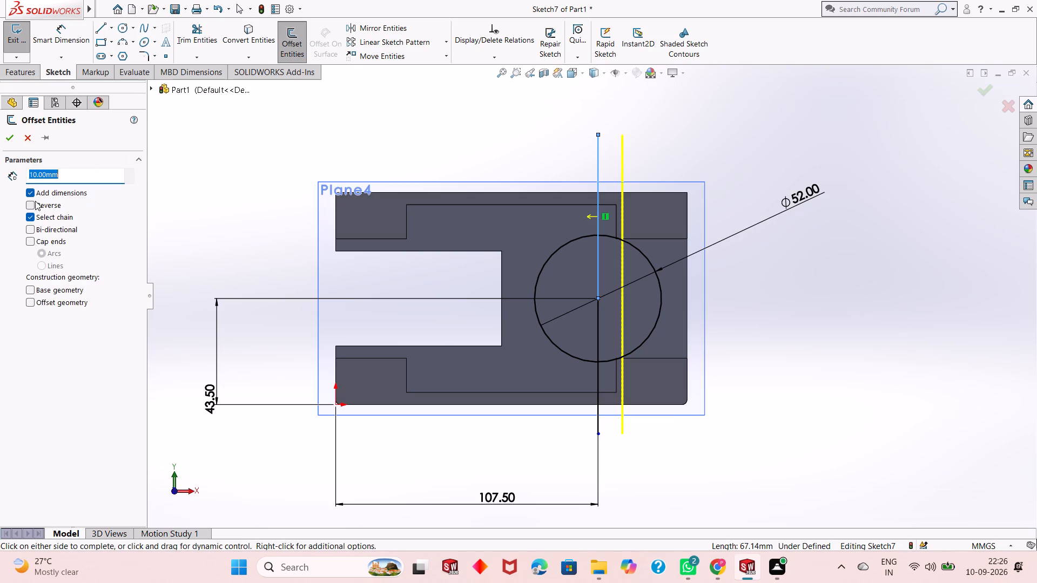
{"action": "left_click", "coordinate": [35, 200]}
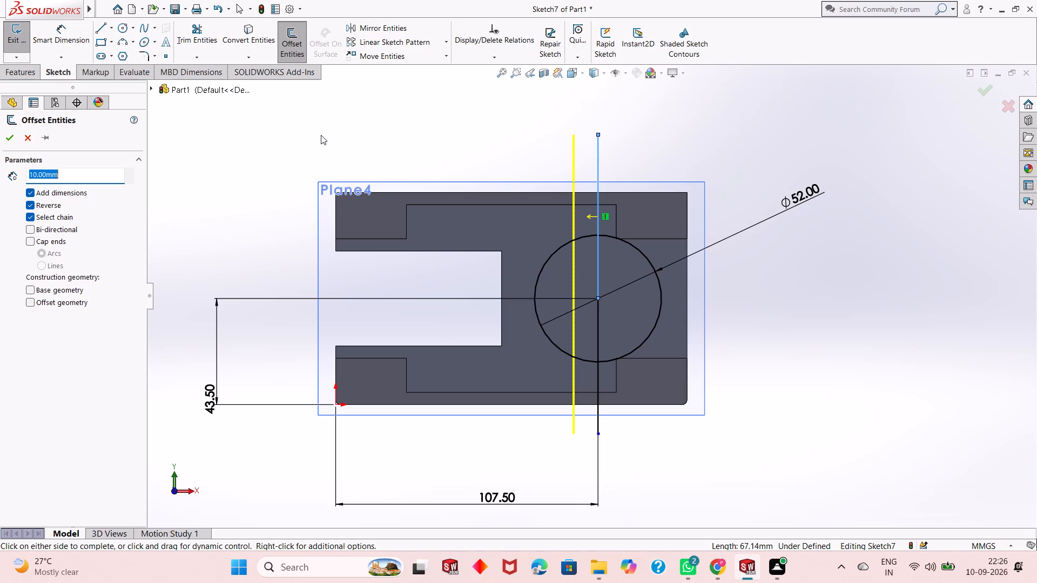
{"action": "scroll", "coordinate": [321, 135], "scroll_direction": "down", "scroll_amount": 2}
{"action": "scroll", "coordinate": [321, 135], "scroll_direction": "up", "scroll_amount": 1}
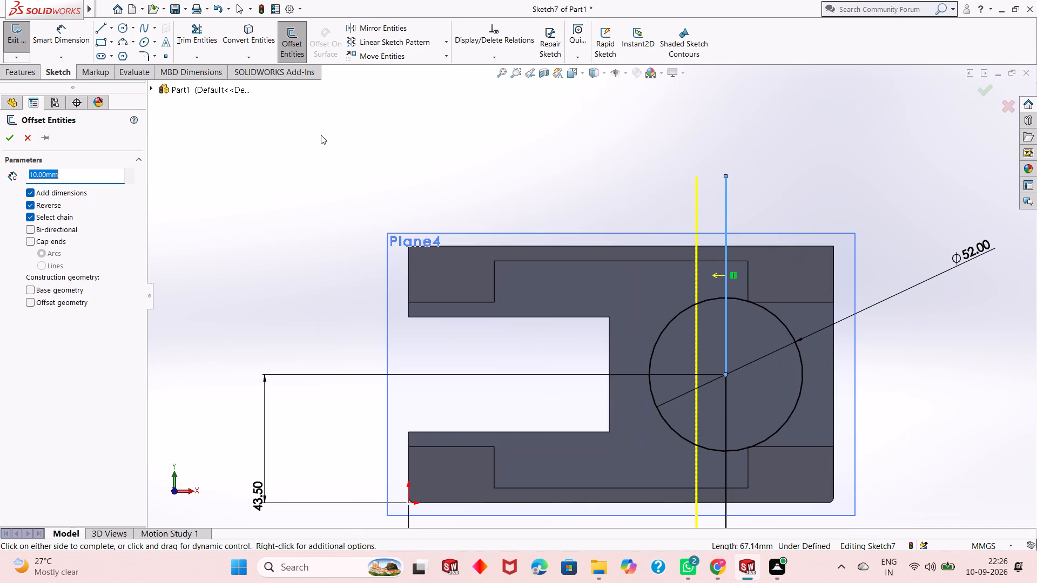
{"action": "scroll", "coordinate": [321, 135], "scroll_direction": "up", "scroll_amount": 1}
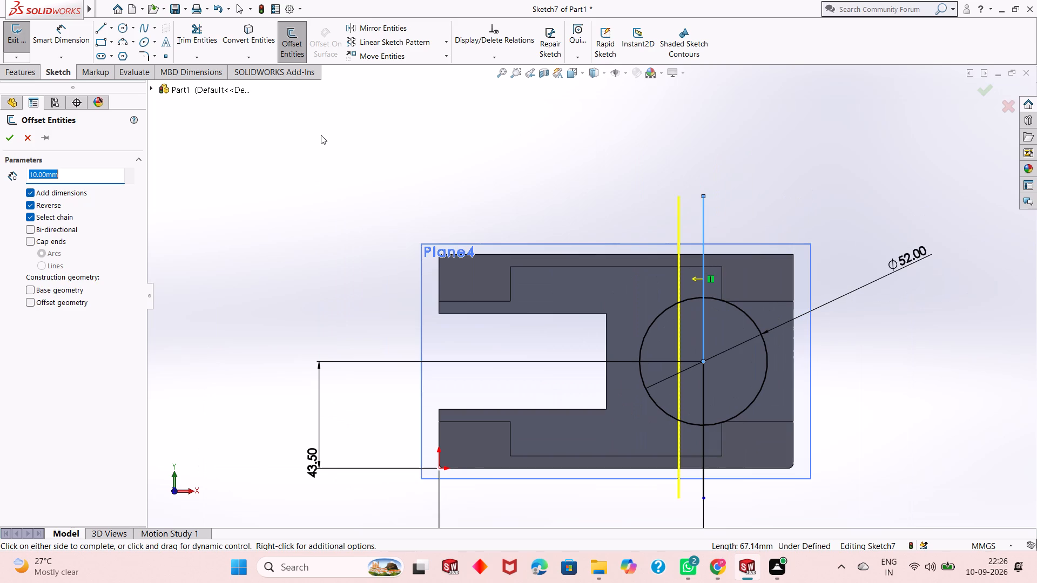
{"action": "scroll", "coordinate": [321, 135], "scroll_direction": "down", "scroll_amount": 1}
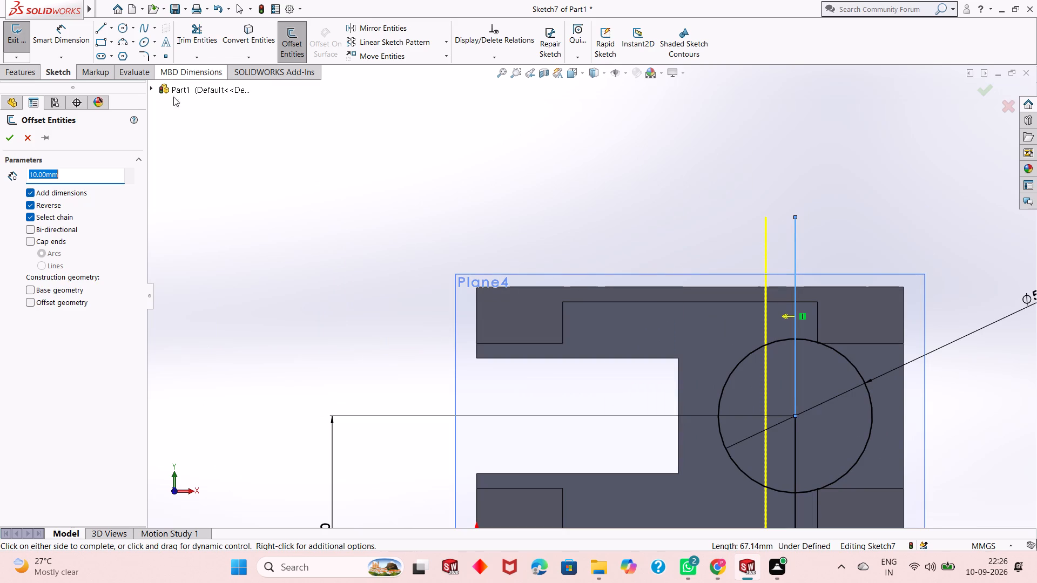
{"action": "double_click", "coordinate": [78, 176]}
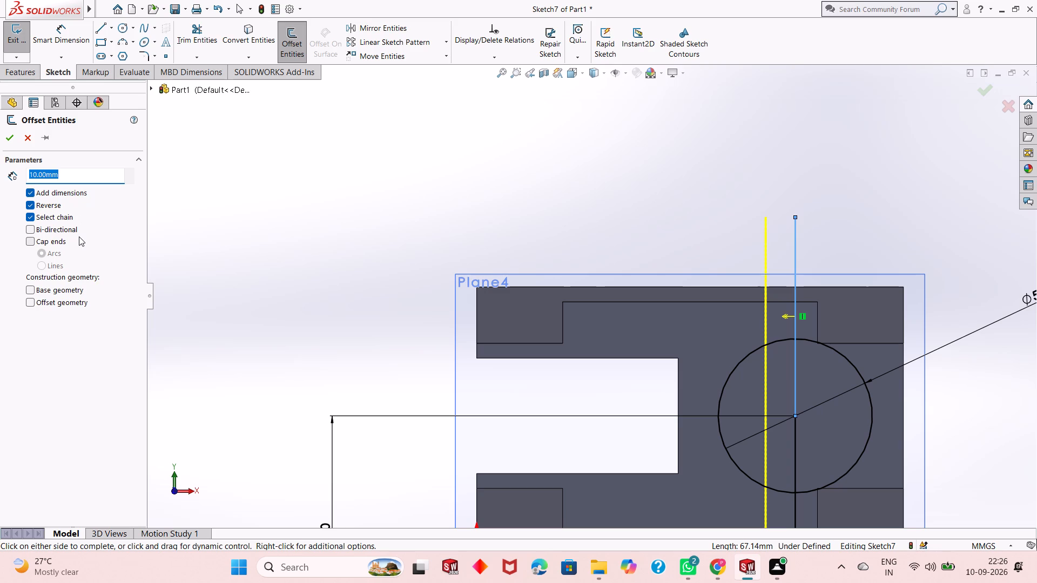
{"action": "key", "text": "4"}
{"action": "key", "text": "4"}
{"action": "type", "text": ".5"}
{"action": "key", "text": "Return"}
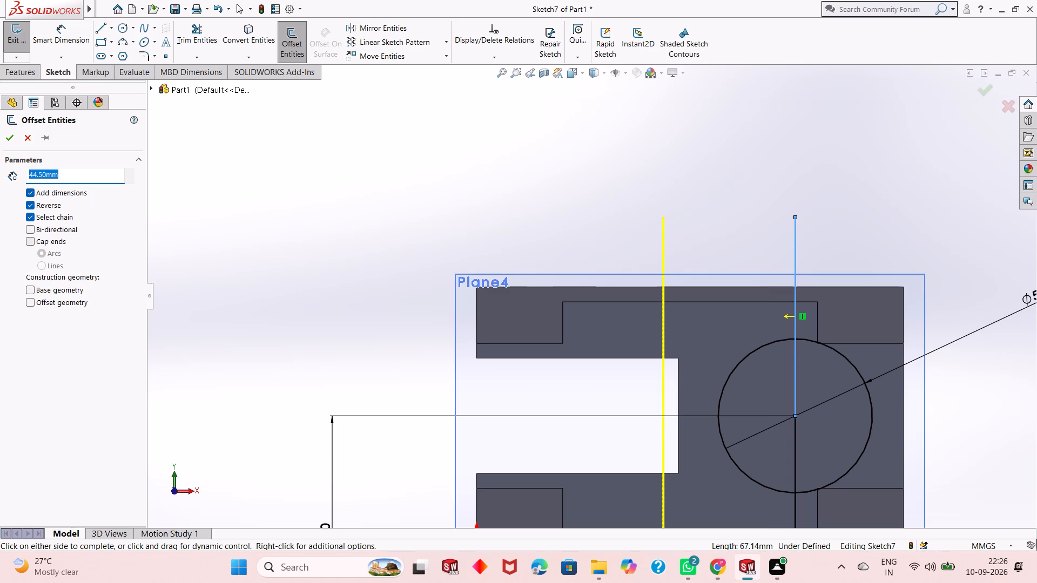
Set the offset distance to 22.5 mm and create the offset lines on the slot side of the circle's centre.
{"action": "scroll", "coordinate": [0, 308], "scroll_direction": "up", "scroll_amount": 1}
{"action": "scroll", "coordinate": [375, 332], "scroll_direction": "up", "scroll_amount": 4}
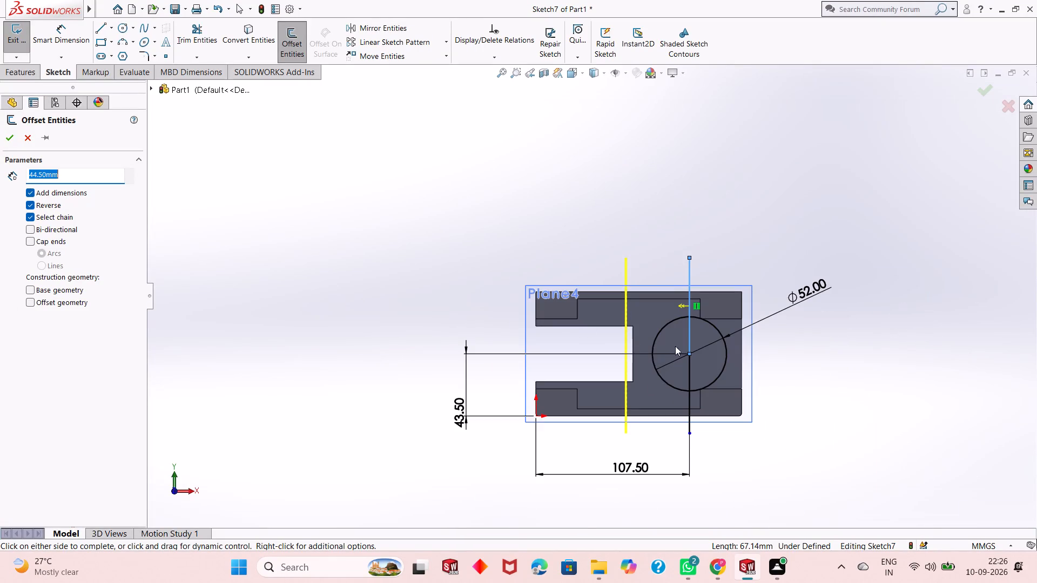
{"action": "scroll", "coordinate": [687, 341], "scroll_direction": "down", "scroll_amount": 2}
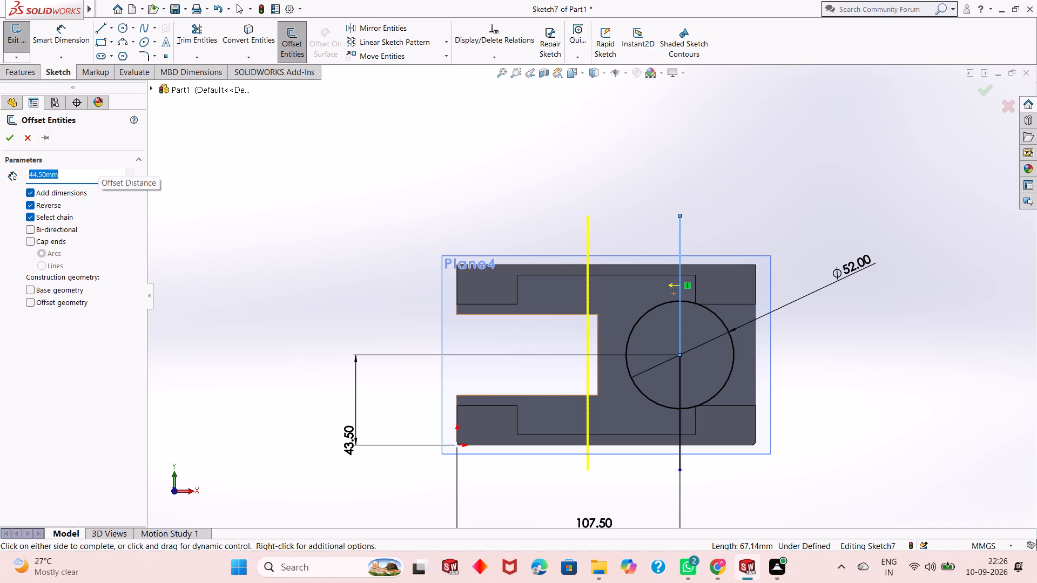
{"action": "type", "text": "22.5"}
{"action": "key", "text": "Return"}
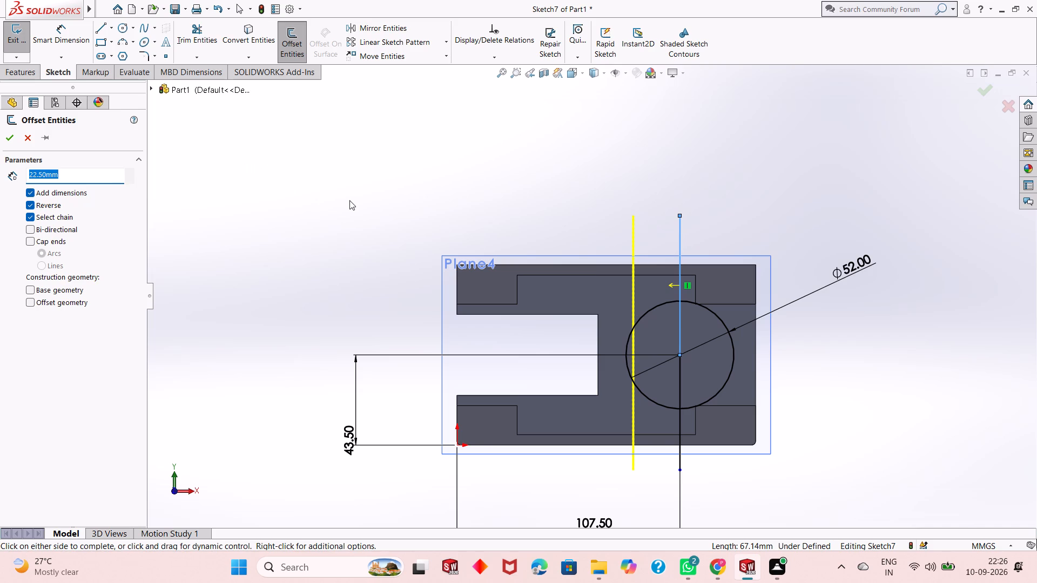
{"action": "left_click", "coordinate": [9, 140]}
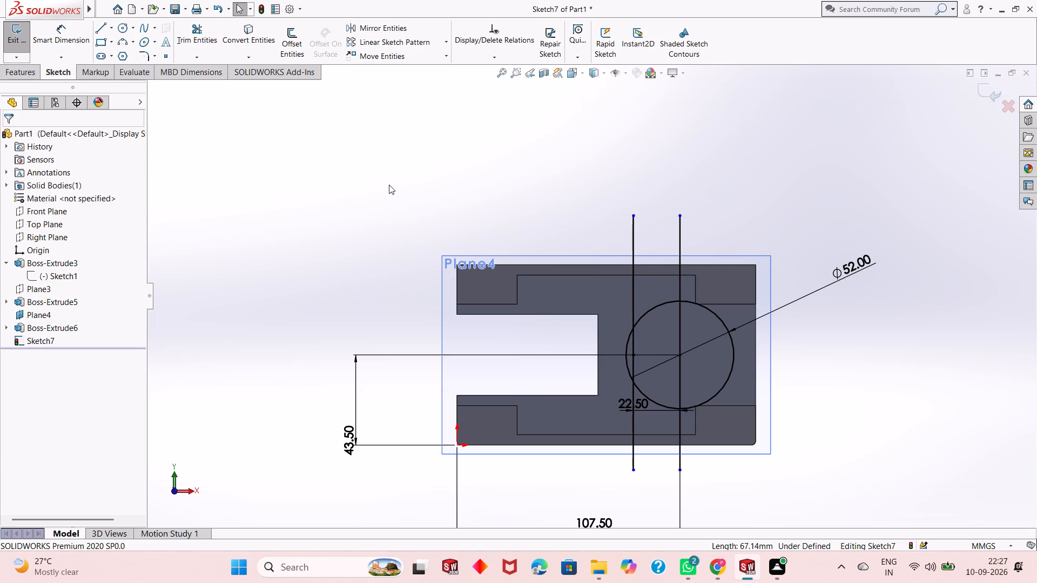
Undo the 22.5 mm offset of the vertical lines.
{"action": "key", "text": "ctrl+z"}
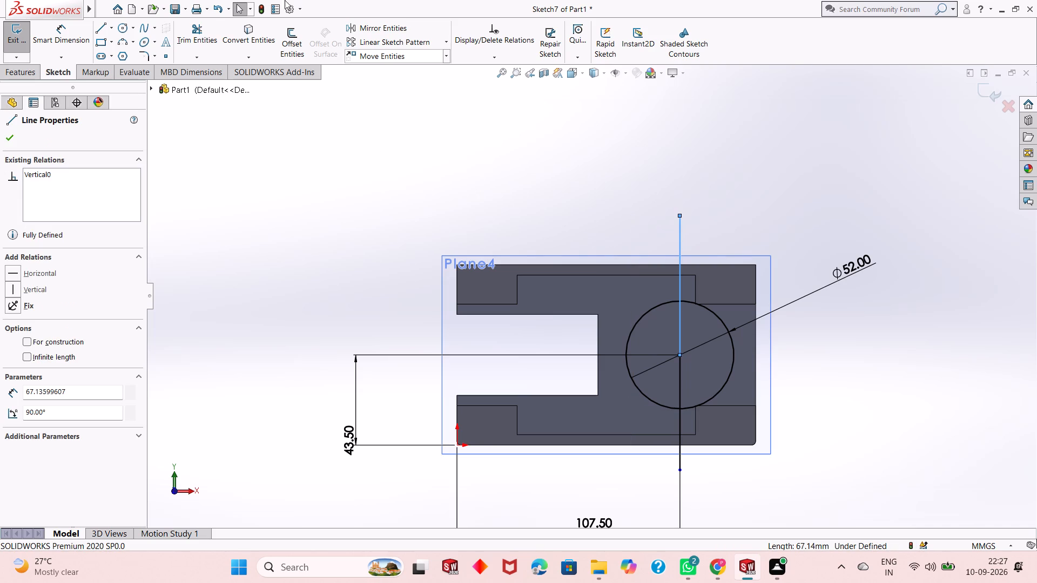
Offset the chained vertical lines through the circle's centre bi-directionally by 22.5 mm, with dimensions added.
{"action": "left_click", "coordinate": [283, 48]}
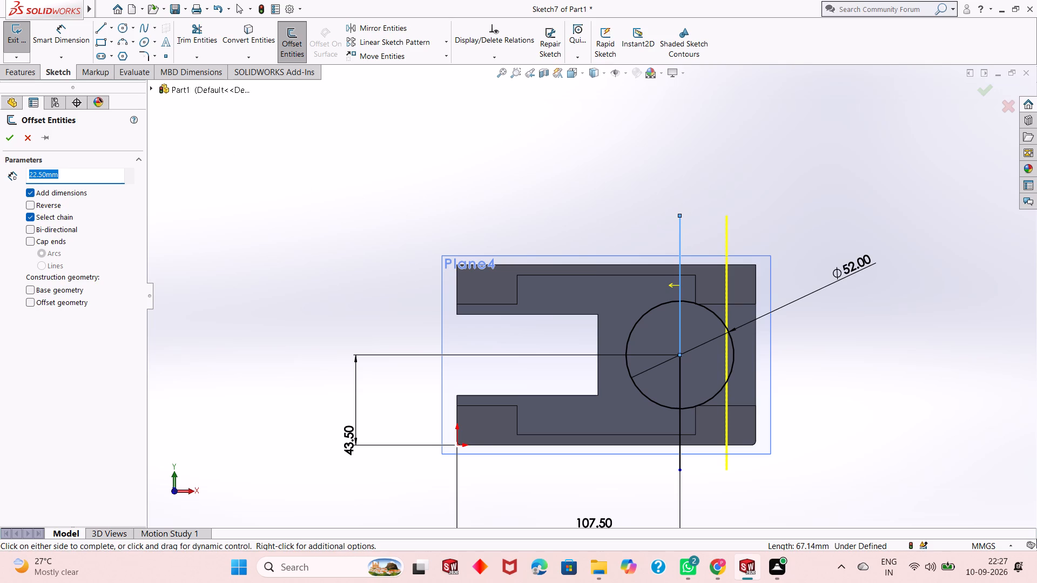
{"action": "left_click", "coordinate": [29, 205]}
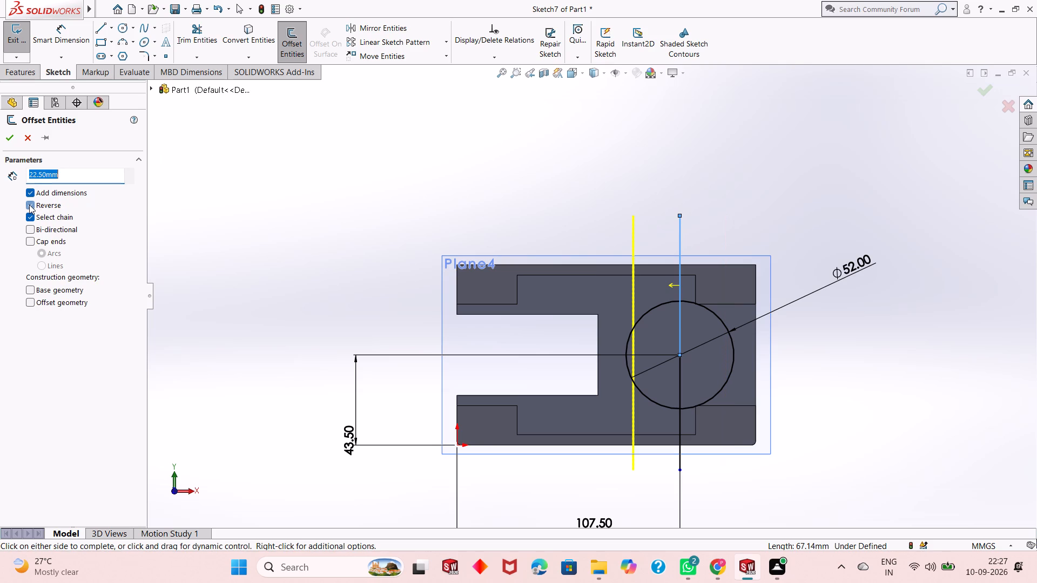
{"action": "left_click", "coordinate": [33, 228]}
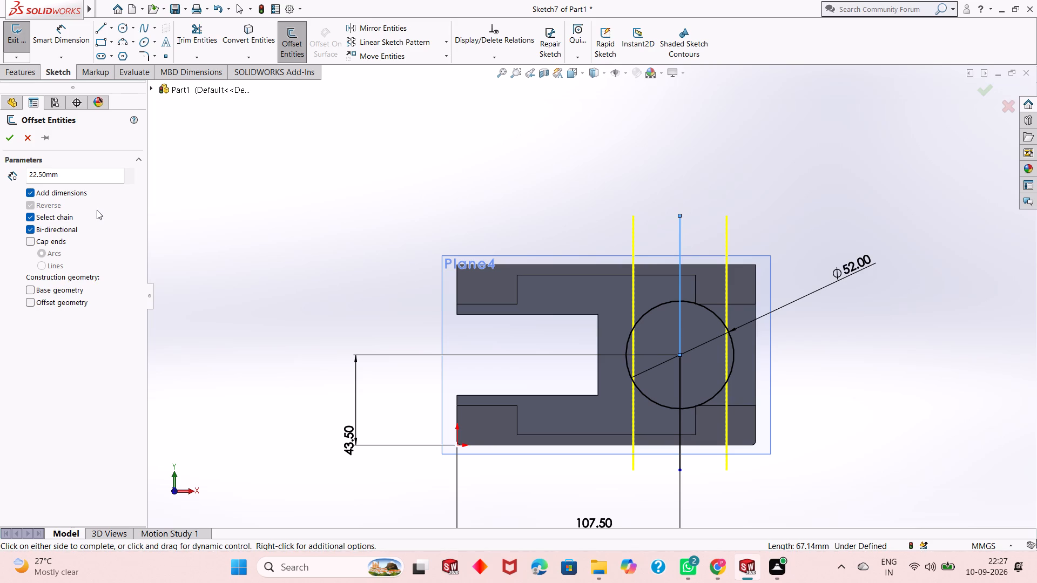
{"action": "scroll", "coordinate": [717, 333], "scroll_direction": "down", "scroll_amount": 2}
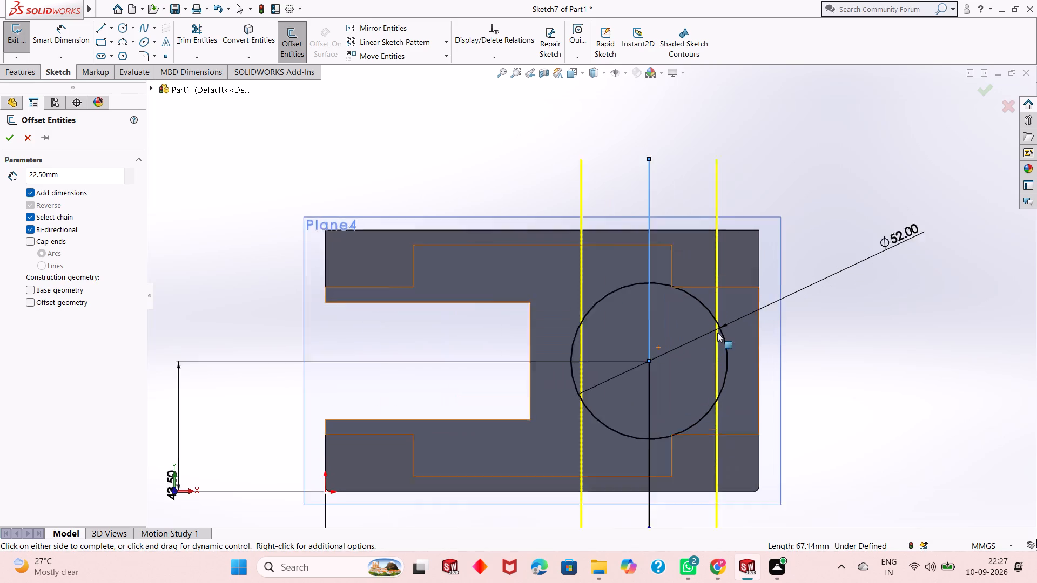
{"action": "scroll", "coordinate": [717, 333], "scroll_direction": "down", "scroll_amount": 1}
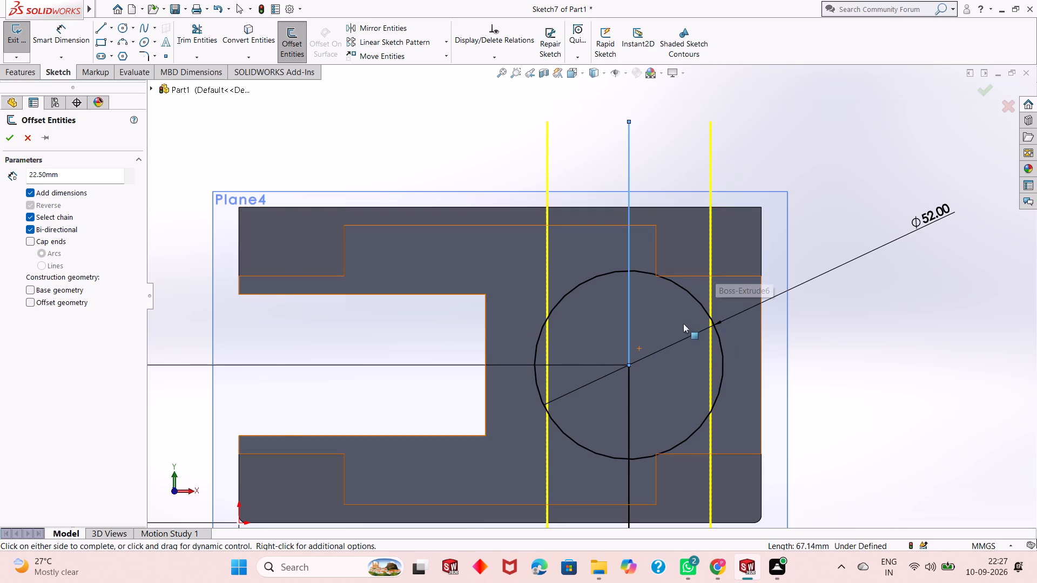
{"action": "scroll", "coordinate": [668, 326], "scroll_direction": "up", "scroll_amount": 2}
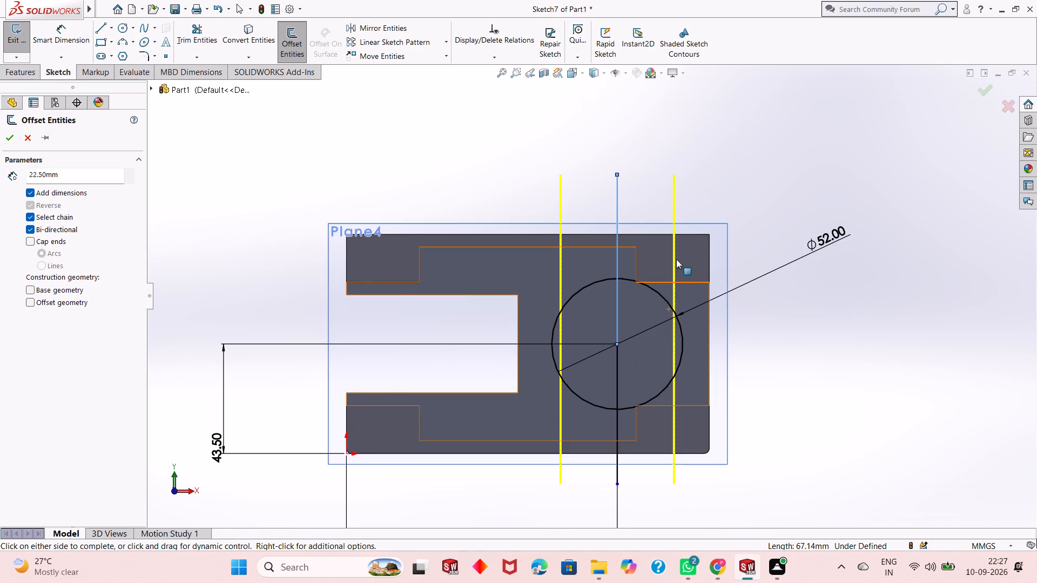
{"action": "scroll", "coordinate": [676, 259], "scroll_direction": "down", "scroll_amount": 1}
{"action": "scroll", "coordinate": [677, 259], "scroll_direction": "up", "scroll_amount": 3}
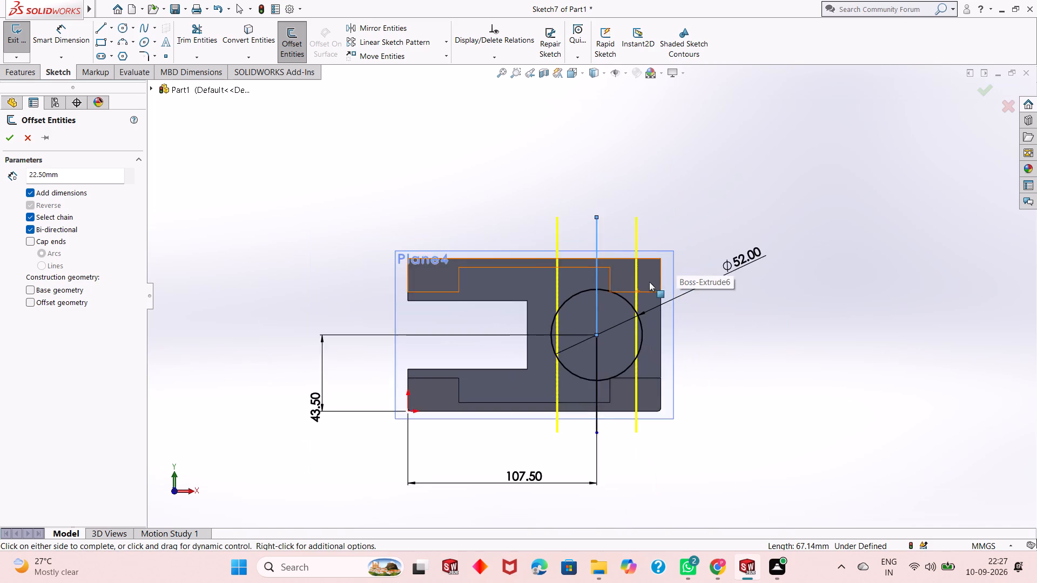
{"action": "scroll", "coordinate": [649, 282], "scroll_direction": "down", "scroll_amount": 3}
{"action": "scroll", "coordinate": [591, 291], "scroll_direction": "down", "scroll_amount": 3}
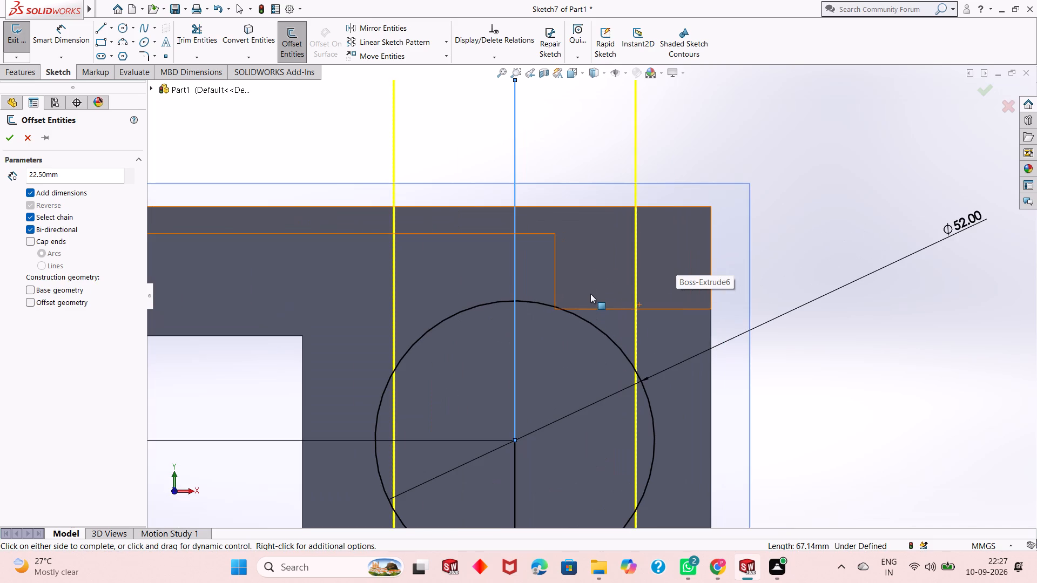
{"action": "scroll", "coordinate": [600, 288], "scroll_direction": "down", "scroll_amount": 1}
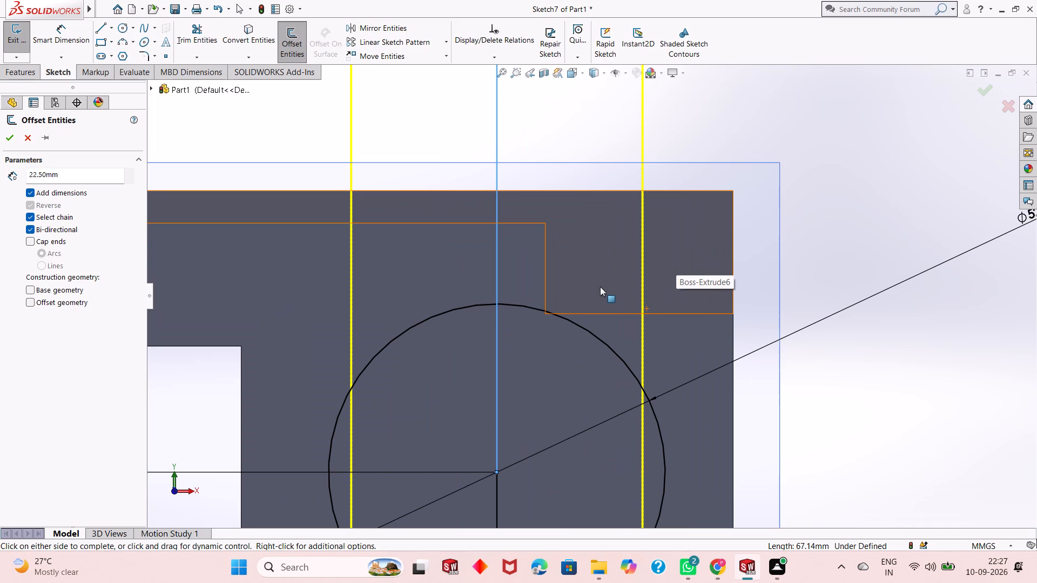
{"action": "scroll", "coordinate": [600, 287], "scroll_direction": "up", "scroll_amount": 1}
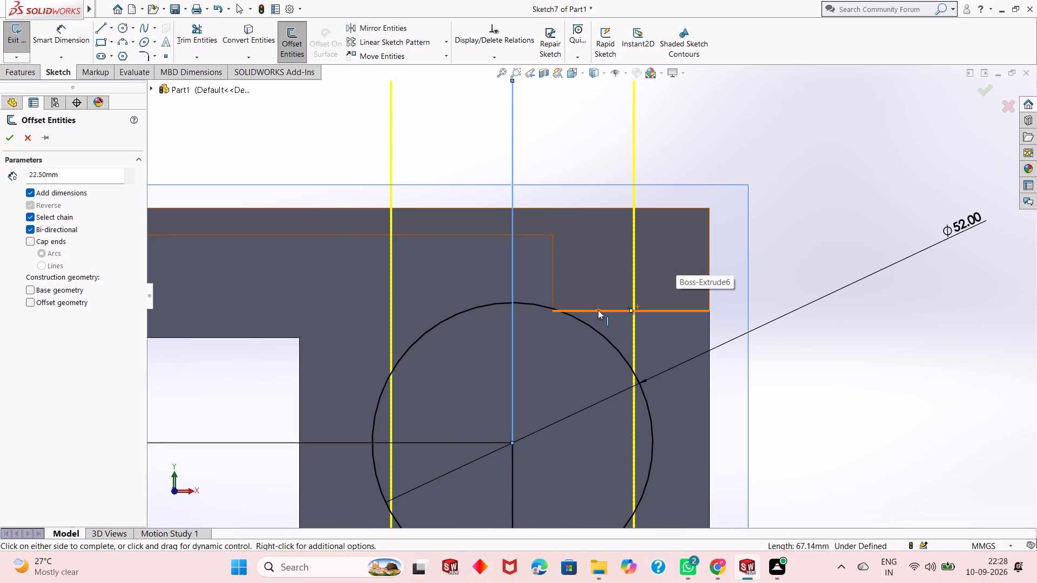
{"action": "scroll", "coordinate": [598, 310], "scroll_direction": "up", "scroll_amount": 1}
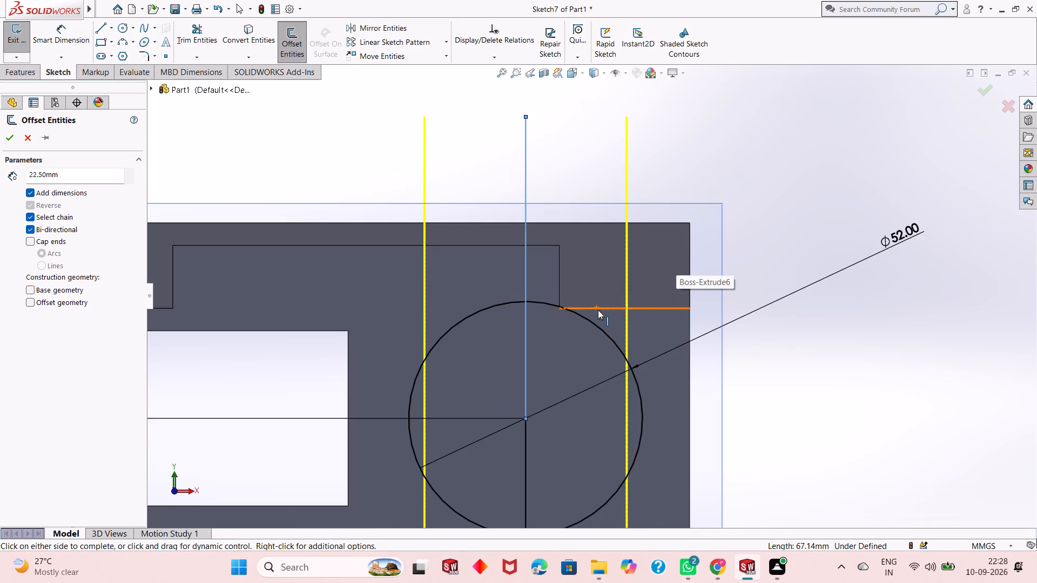
{"action": "scroll", "coordinate": [598, 310], "scroll_direction": "up", "scroll_amount": 2}
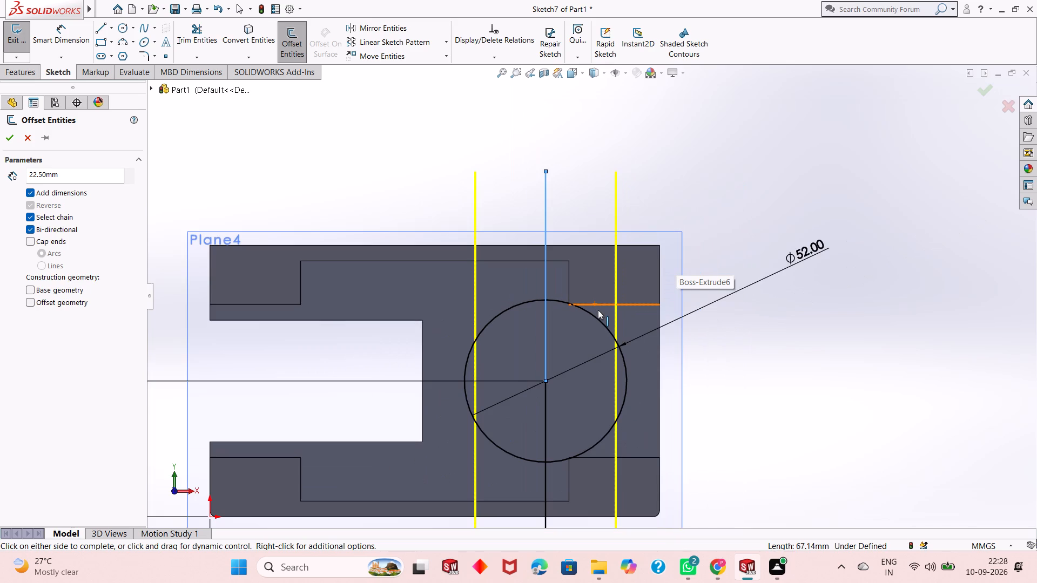
{"action": "scroll", "coordinate": [598, 310], "scroll_direction": "up", "scroll_amount": 1}
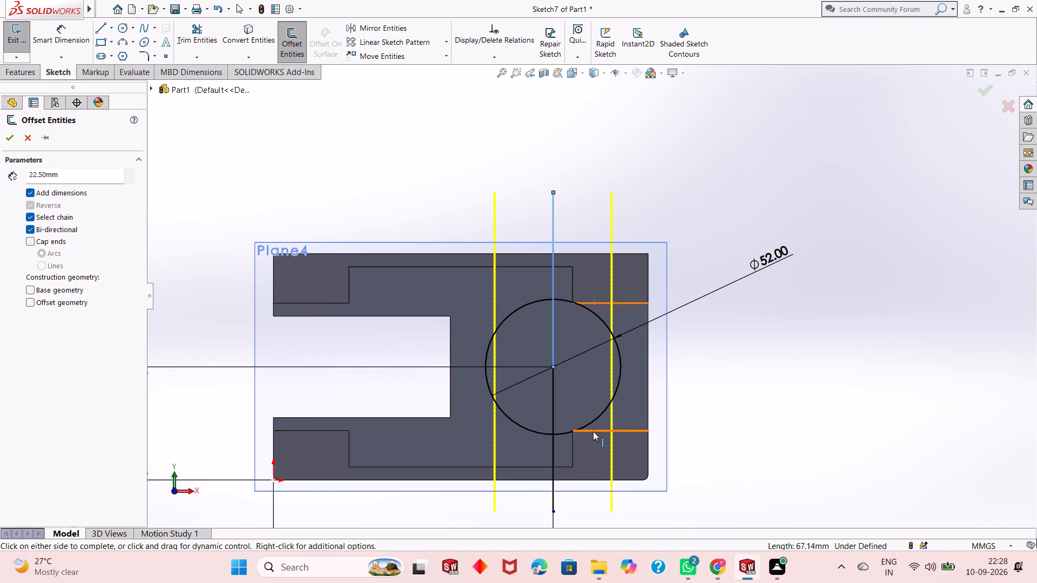
{"action": "scroll", "coordinate": [593, 431], "scroll_direction": "up", "scroll_amount": 1}
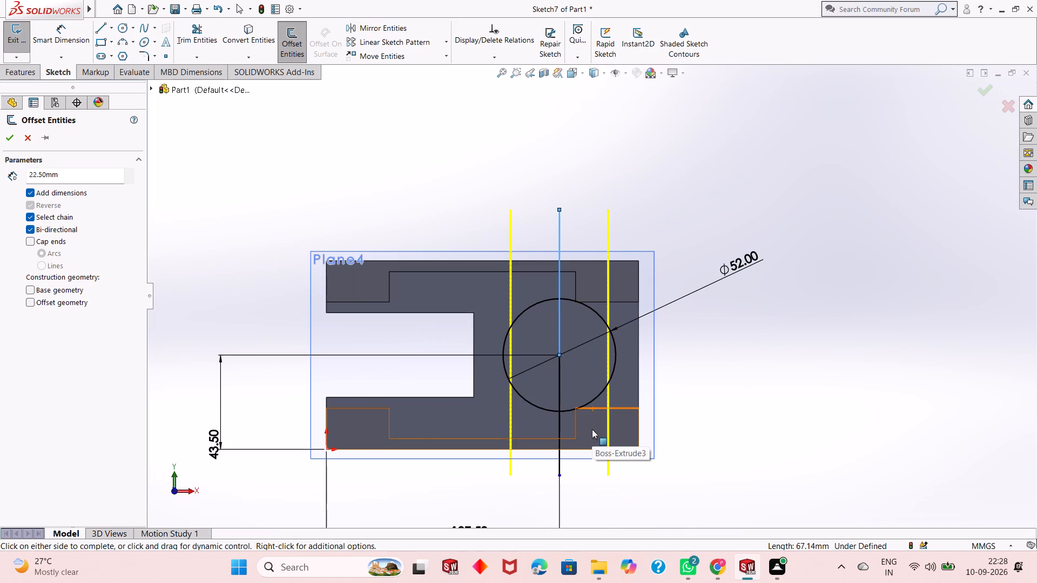
{"action": "scroll", "coordinate": [592, 429], "scroll_direction": "up", "scroll_amount": 1}
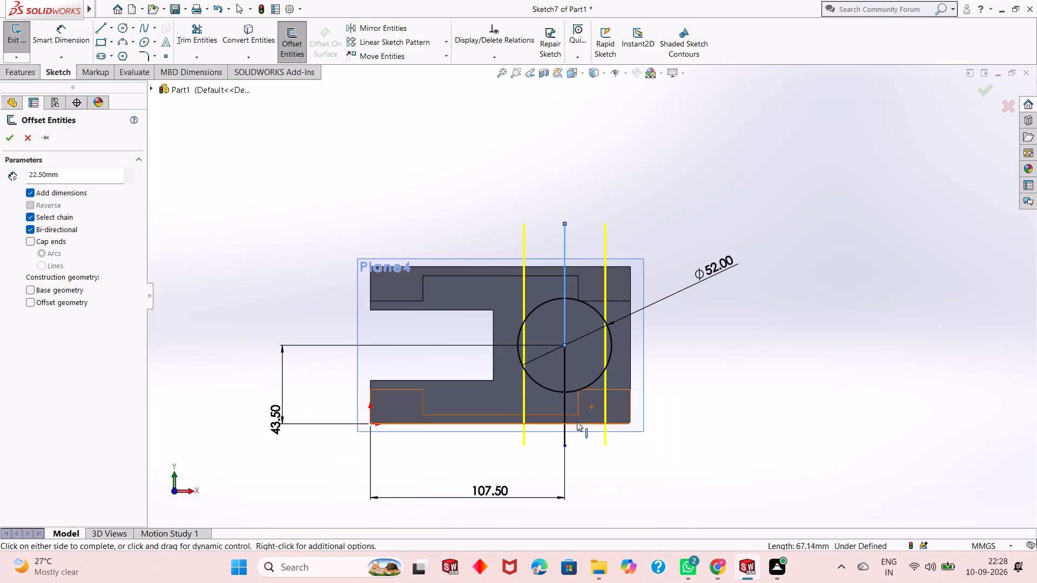
{"action": "scroll", "coordinate": [599, 418], "scroll_direction": "down", "scroll_amount": 3}
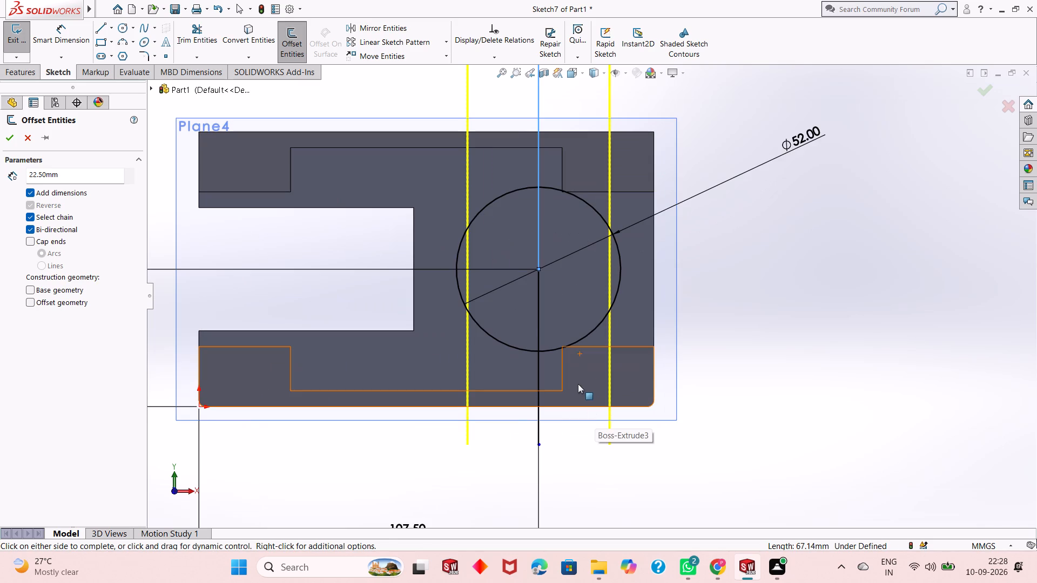
{"action": "scroll", "coordinate": [565, 374], "scroll_direction": "up", "scroll_amount": 1}
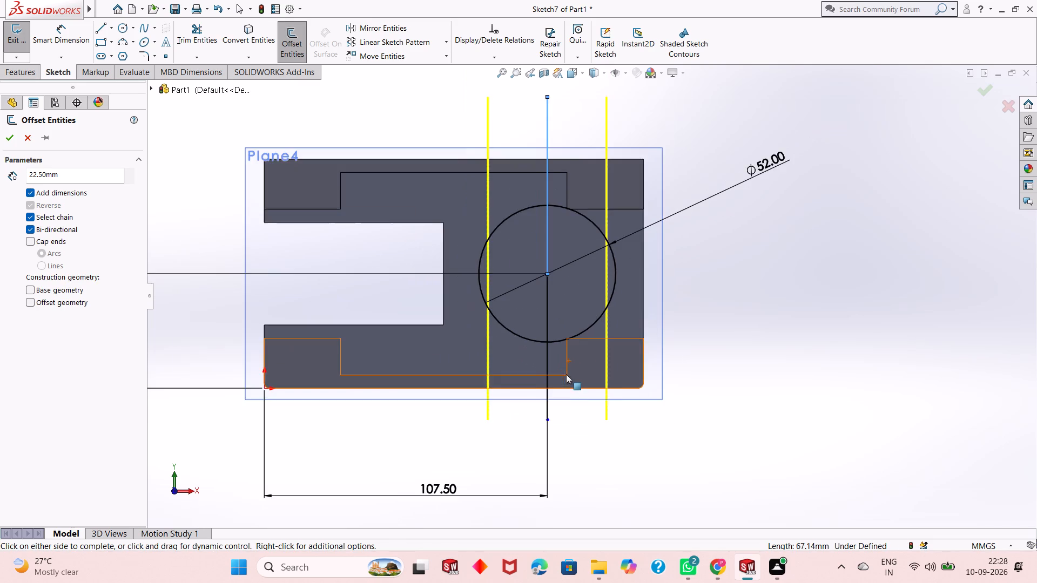
{"action": "scroll", "coordinate": [570, 369], "scroll_direction": "down", "scroll_amount": 2}
{"action": "scroll", "coordinate": [544, 343], "scroll_direction": "up", "scroll_amount": 3}
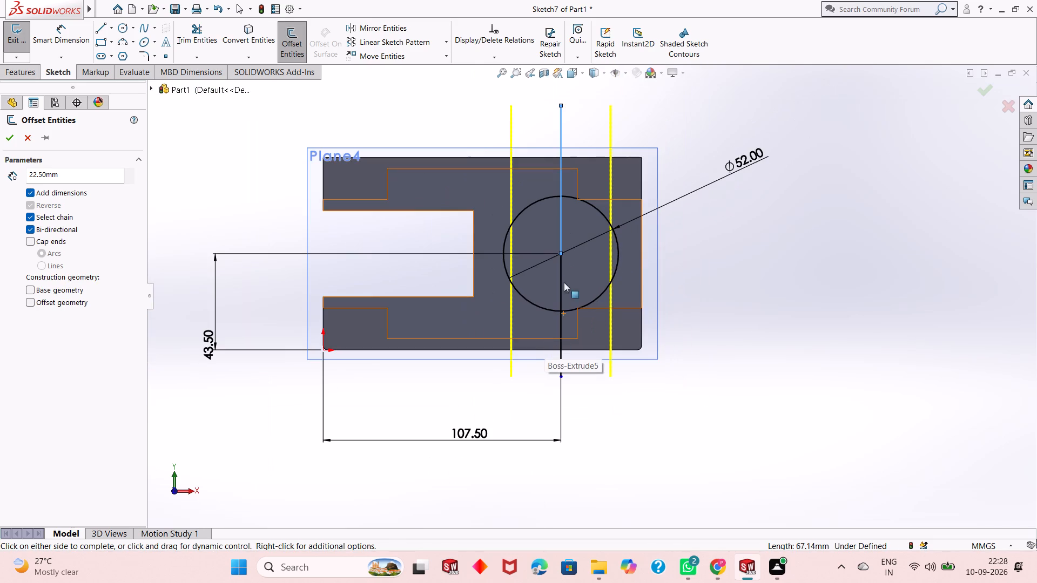
{"action": "left_click", "coordinate": [4, 140]}
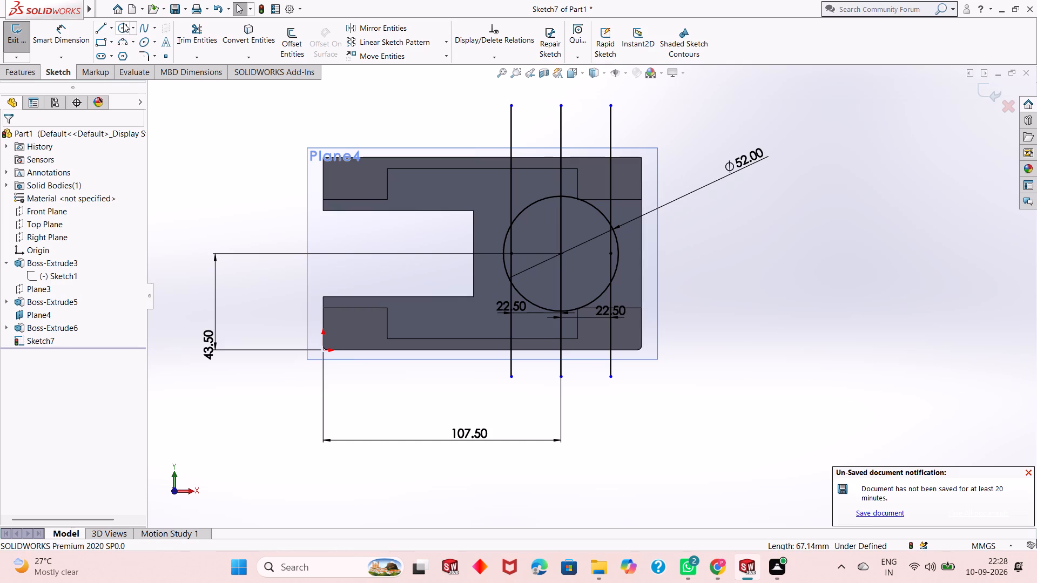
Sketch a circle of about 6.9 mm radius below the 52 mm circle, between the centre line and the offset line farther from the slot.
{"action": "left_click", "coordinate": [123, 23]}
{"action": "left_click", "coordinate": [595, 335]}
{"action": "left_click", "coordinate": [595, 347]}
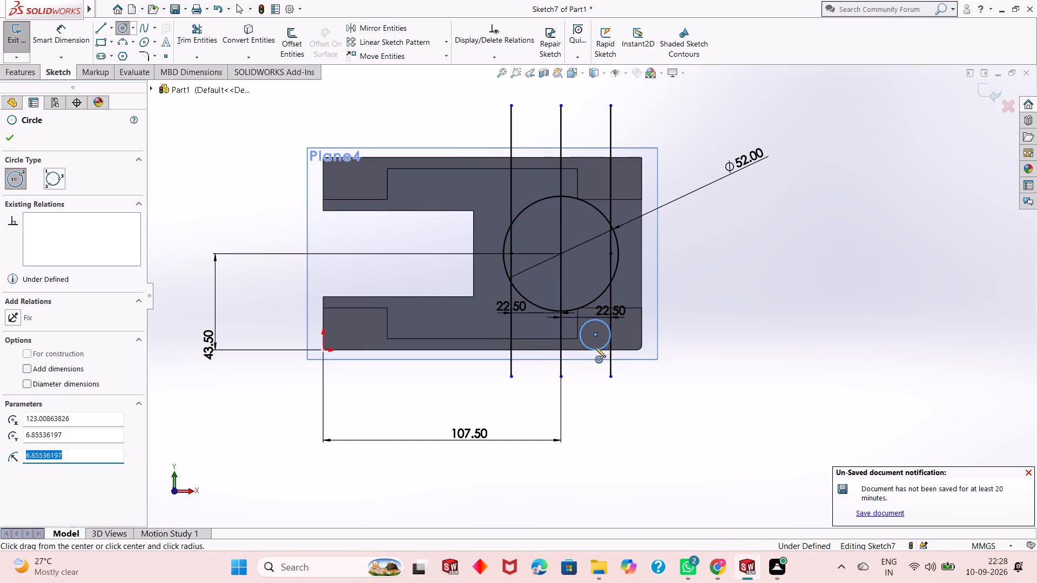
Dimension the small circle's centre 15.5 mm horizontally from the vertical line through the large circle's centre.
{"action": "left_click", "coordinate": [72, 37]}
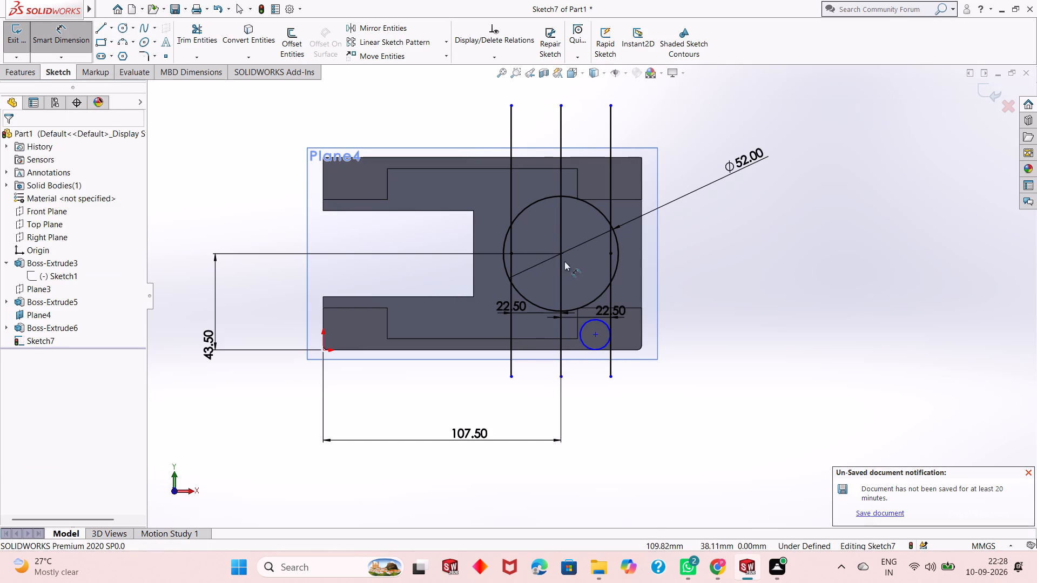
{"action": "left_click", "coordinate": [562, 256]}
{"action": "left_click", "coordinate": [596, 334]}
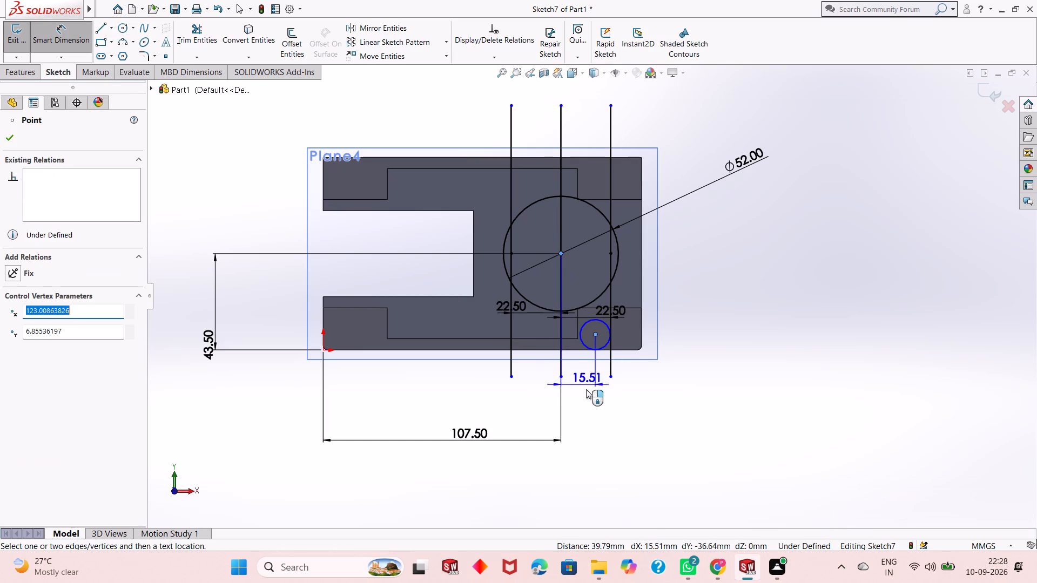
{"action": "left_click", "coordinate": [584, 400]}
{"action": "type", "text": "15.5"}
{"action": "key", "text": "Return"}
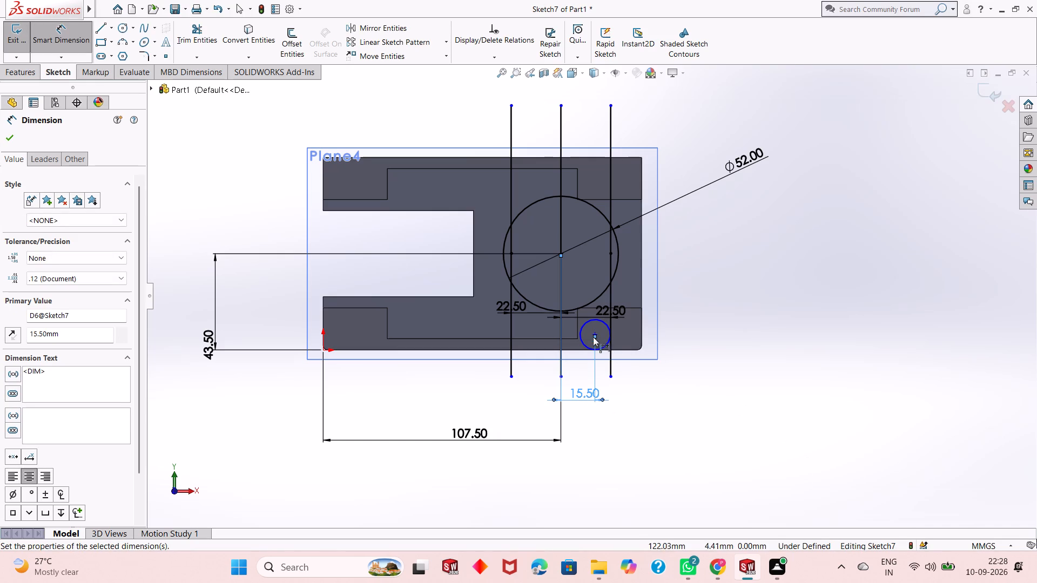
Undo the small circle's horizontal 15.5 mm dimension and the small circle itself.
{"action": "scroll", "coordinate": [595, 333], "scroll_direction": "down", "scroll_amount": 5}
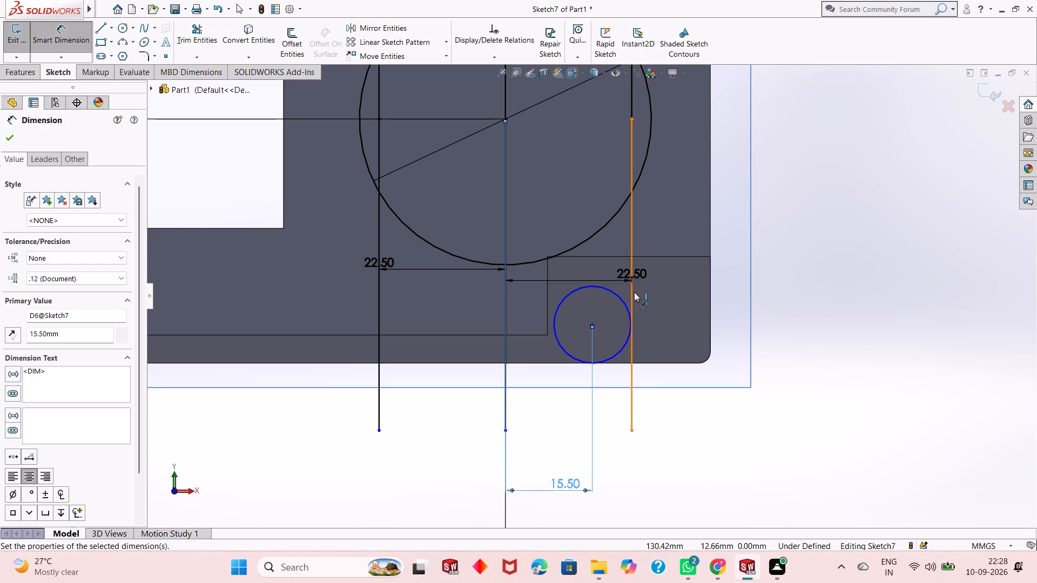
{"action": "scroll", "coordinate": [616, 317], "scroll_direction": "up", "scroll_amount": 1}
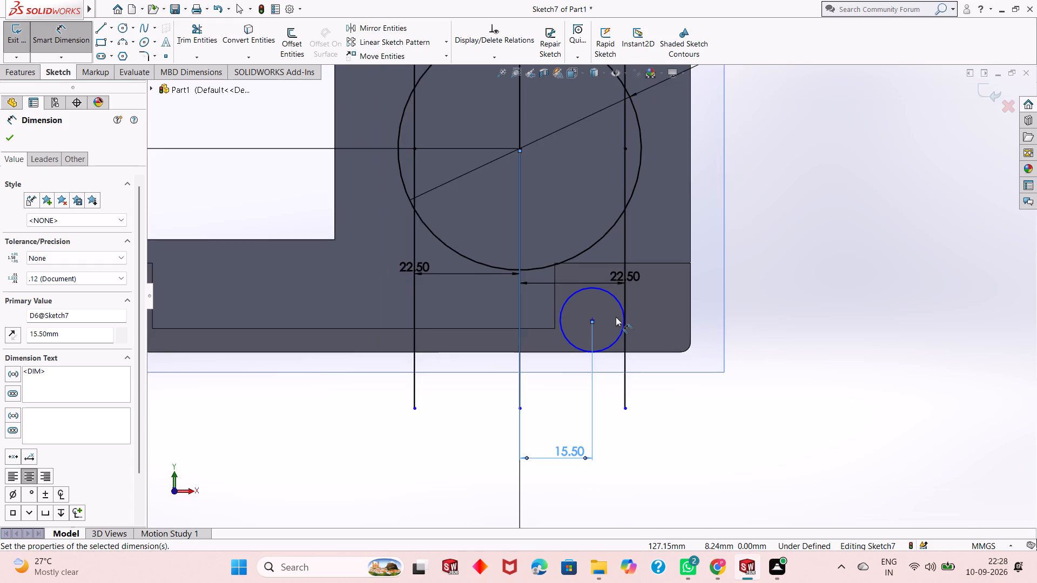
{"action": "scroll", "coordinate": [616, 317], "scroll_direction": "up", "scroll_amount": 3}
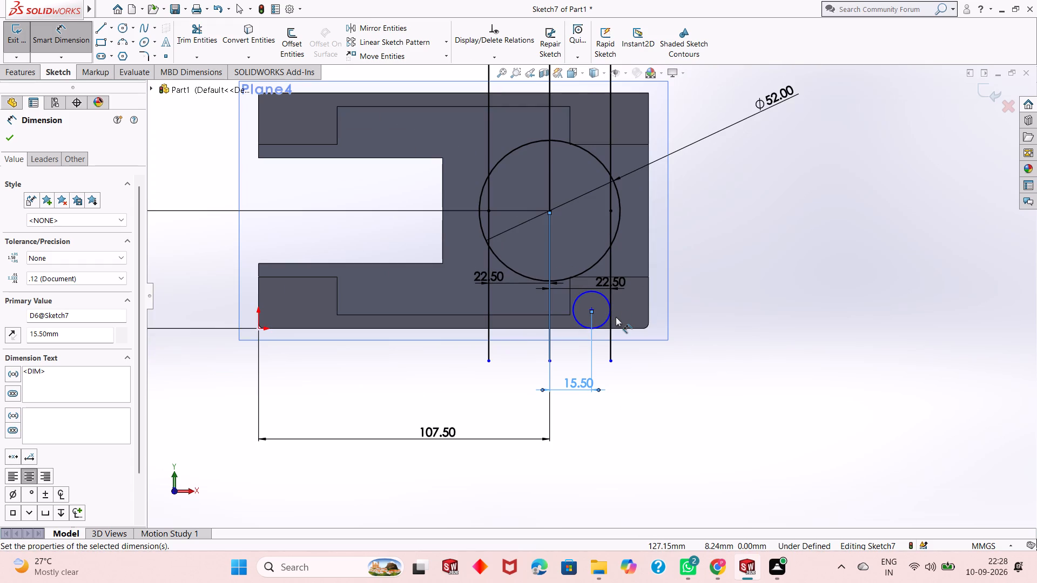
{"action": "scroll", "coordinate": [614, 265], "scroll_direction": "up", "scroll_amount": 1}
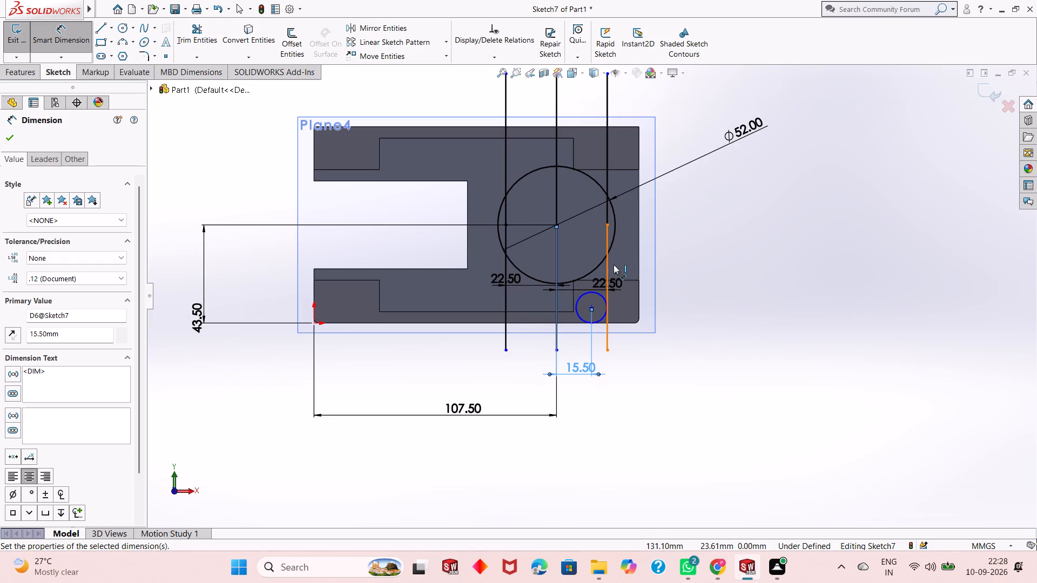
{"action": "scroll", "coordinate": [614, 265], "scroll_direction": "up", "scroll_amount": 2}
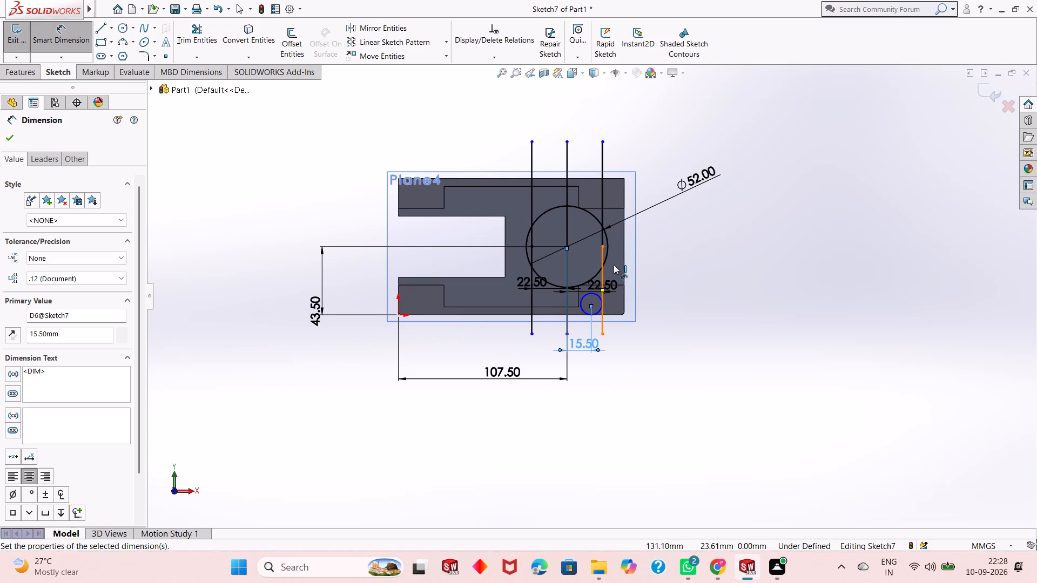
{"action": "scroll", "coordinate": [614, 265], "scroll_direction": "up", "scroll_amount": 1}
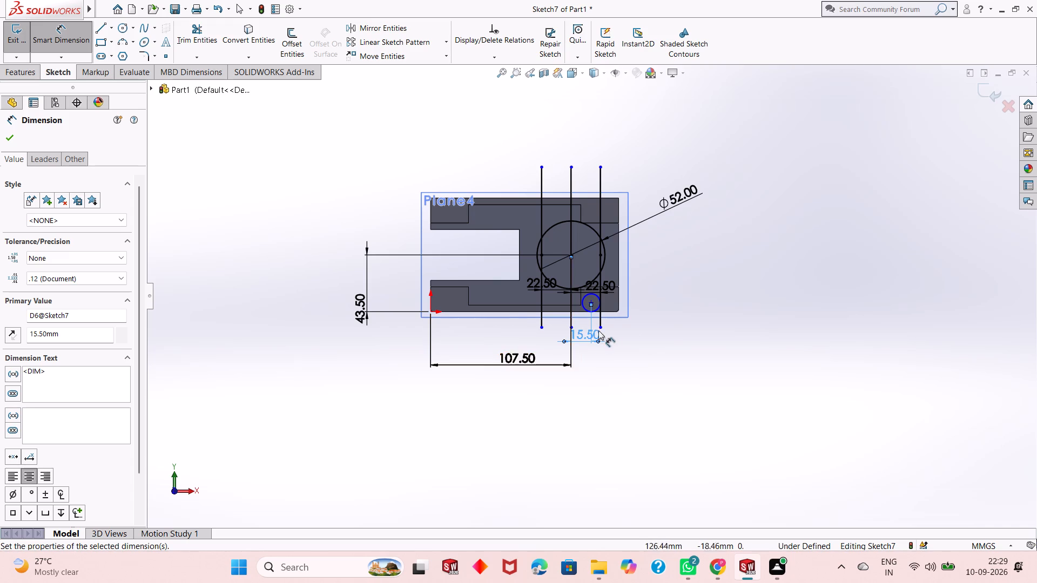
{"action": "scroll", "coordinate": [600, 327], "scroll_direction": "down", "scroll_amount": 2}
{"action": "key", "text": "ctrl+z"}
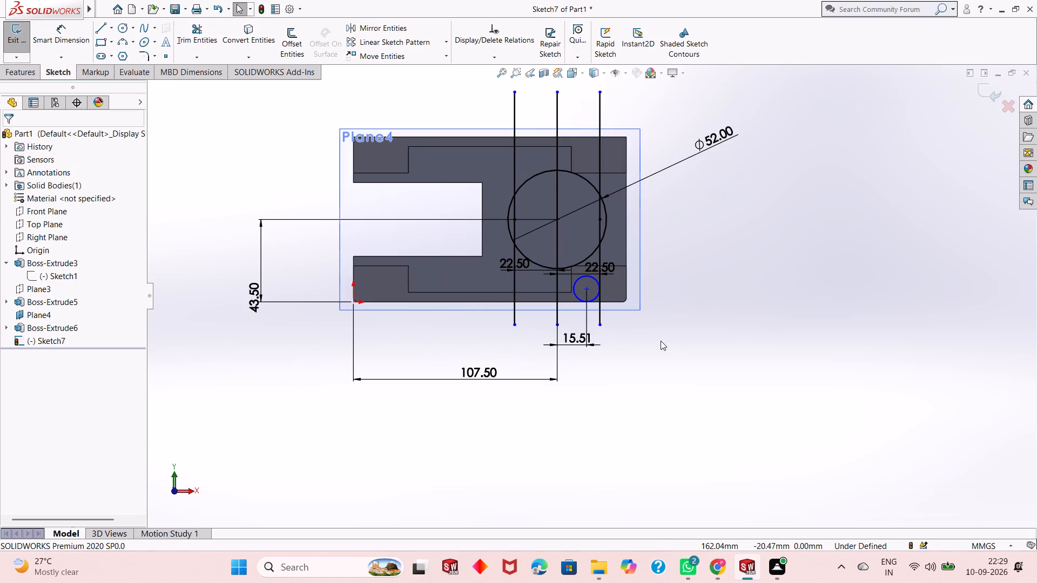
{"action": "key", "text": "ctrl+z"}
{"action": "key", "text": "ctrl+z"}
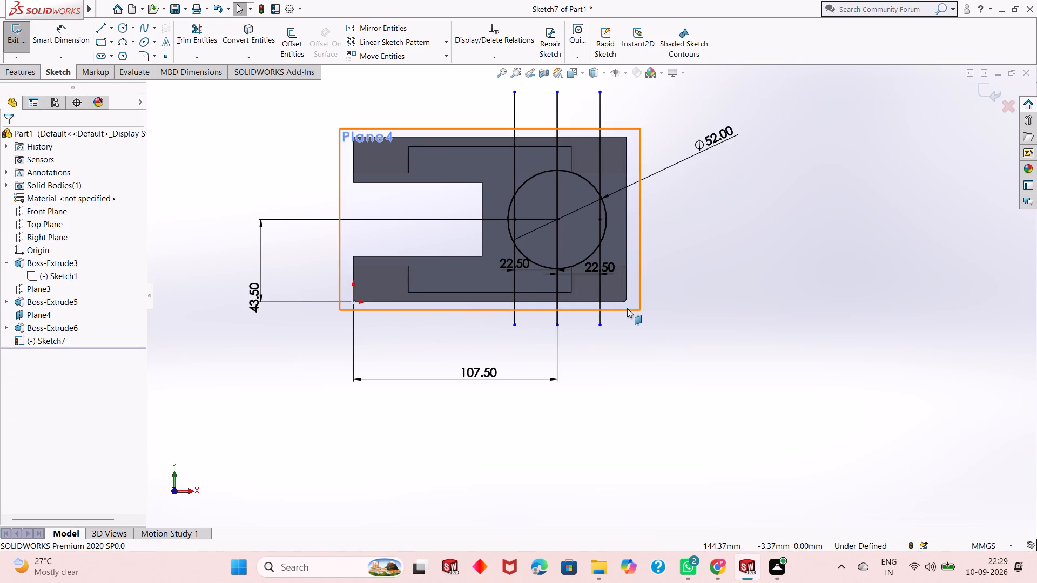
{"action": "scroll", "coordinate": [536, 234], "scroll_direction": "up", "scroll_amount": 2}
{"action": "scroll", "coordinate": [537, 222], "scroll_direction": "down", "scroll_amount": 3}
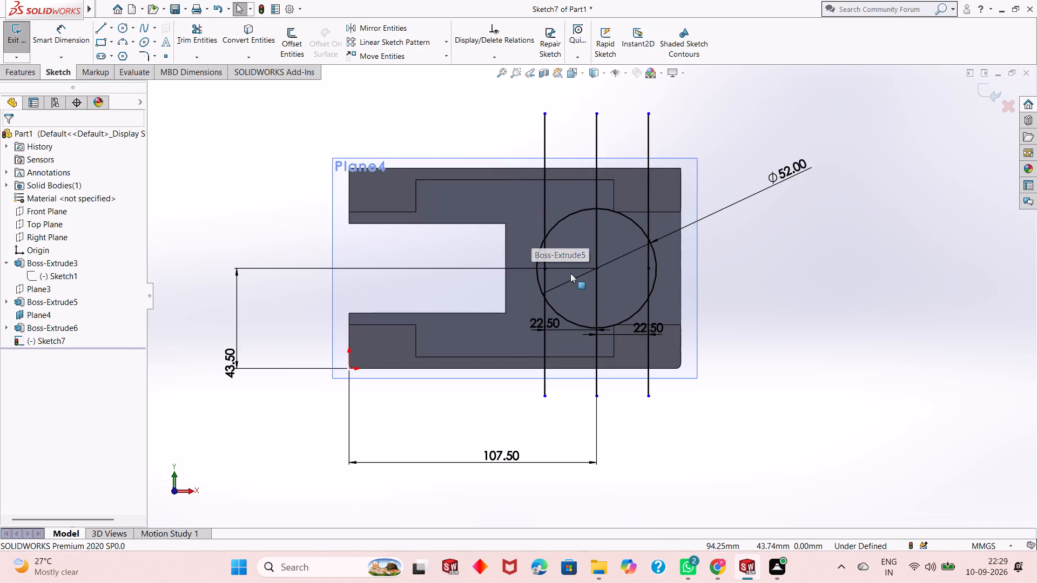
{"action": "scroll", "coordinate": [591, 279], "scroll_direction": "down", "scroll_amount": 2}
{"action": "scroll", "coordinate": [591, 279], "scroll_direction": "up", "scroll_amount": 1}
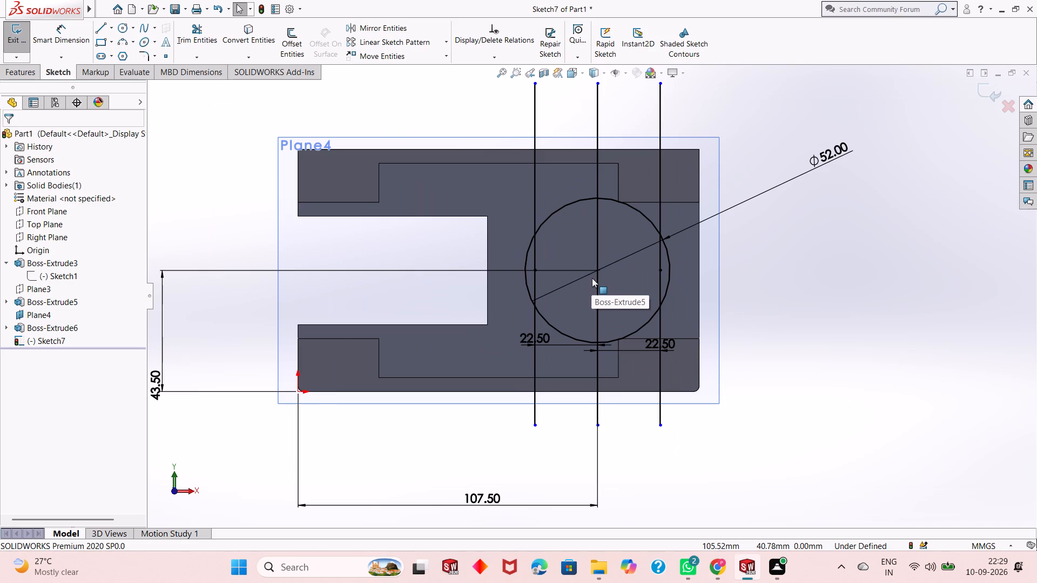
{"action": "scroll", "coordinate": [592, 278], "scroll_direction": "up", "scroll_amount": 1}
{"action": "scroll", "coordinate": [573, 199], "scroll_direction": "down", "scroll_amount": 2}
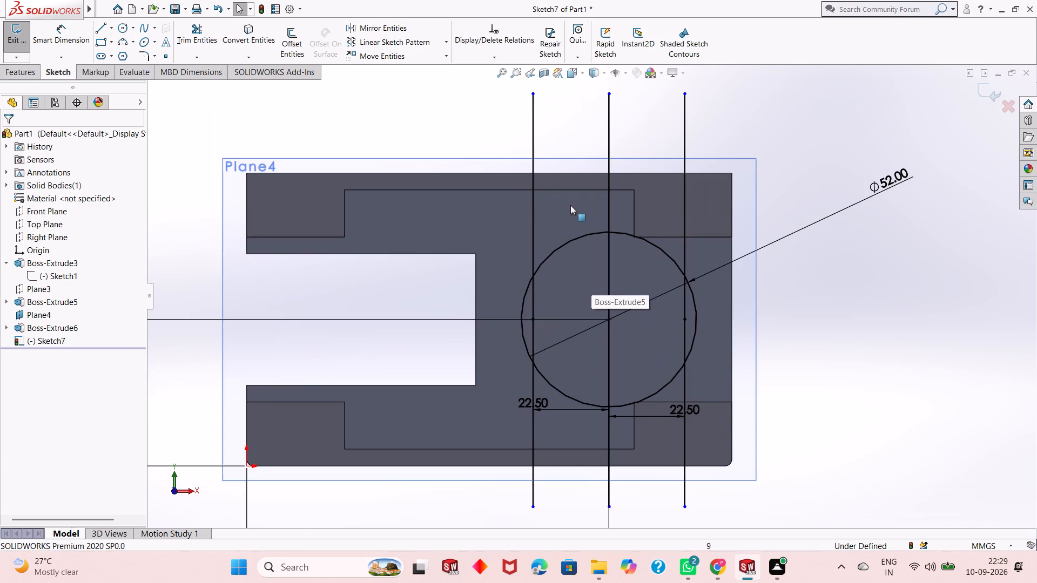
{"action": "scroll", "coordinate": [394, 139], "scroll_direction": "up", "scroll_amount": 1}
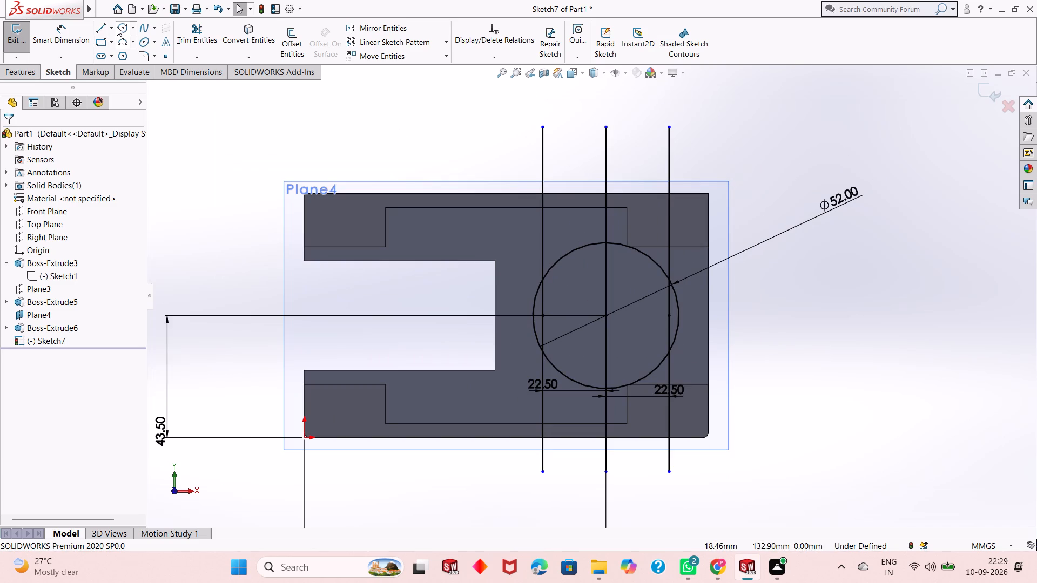
Sketch a construction centreline about 45 mm long from the 52 mm circle's centre, diagonally up toward the slot side at 135°.
{"action": "left_click", "coordinate": [112, 31]}
{"action": "left_click", "coordinate": [123, 58]}
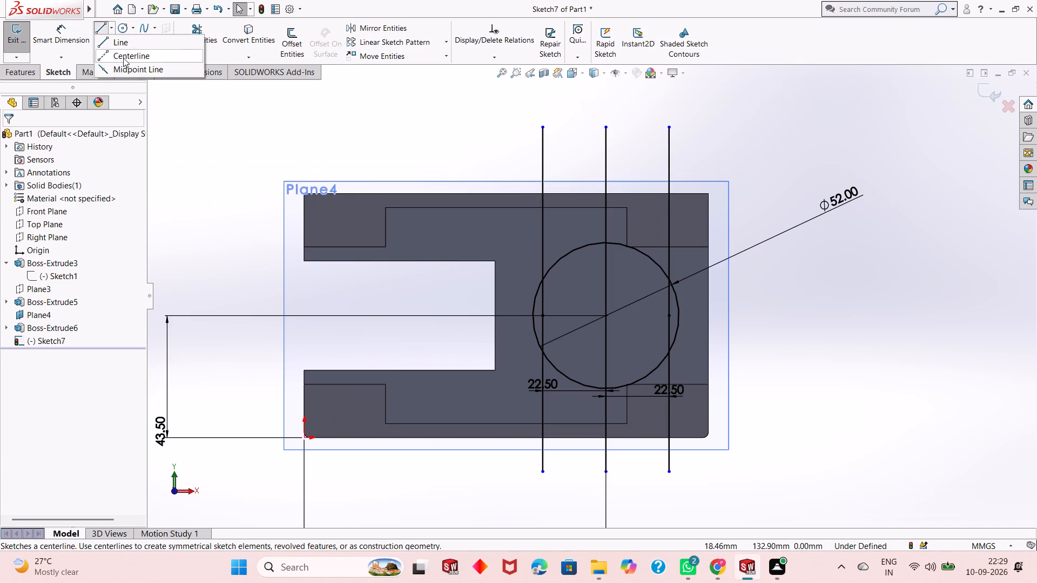
{"action": "left_click", "coordinate": [607, 317]}
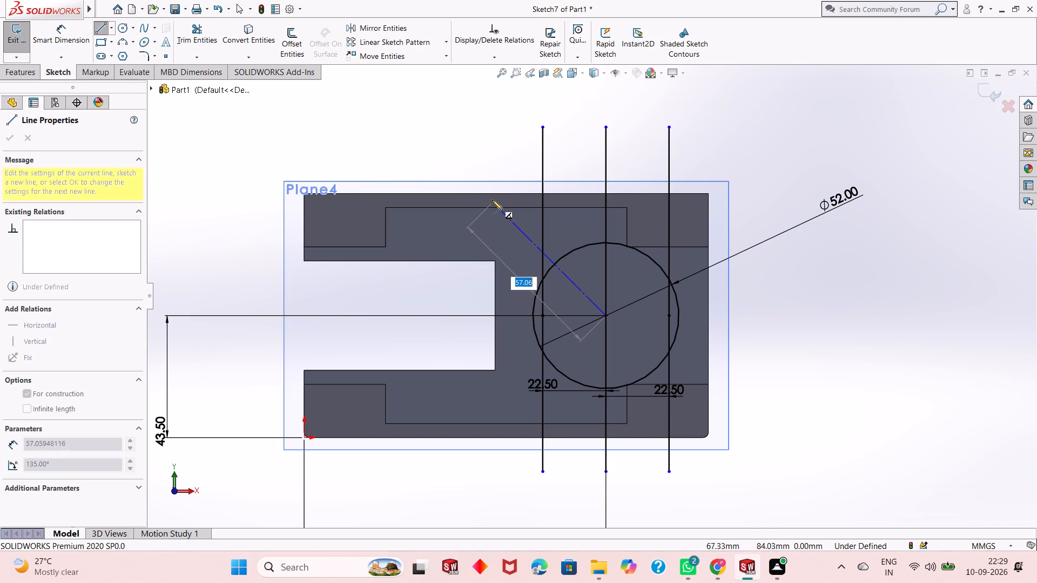
{"action": "left_click", "coordinate": [515, 227]}
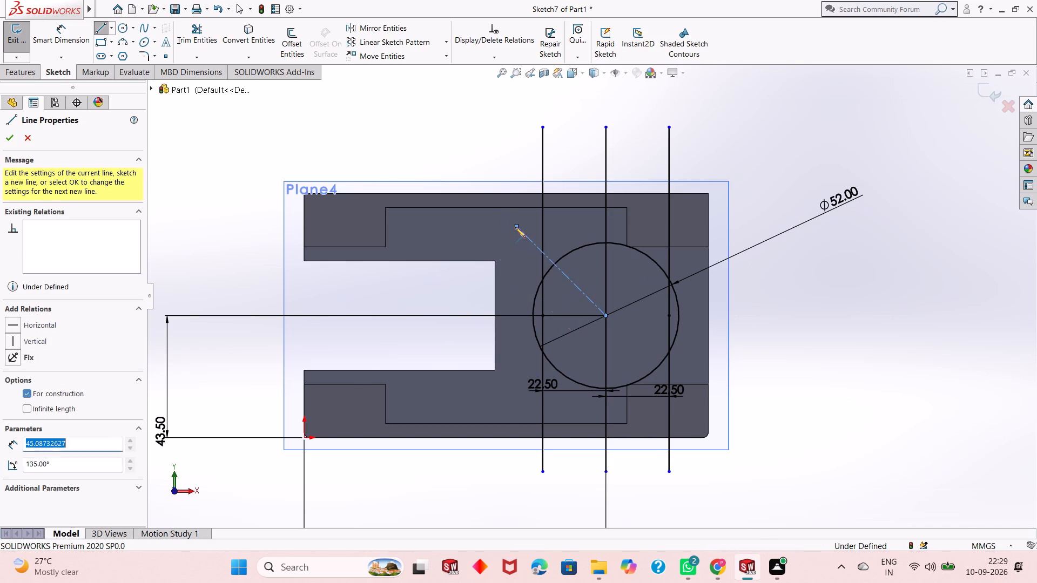
{"action": "right_click", "coordinate": [516, 227]}
{"action": "left_click", "coordinate": [535, 238]}
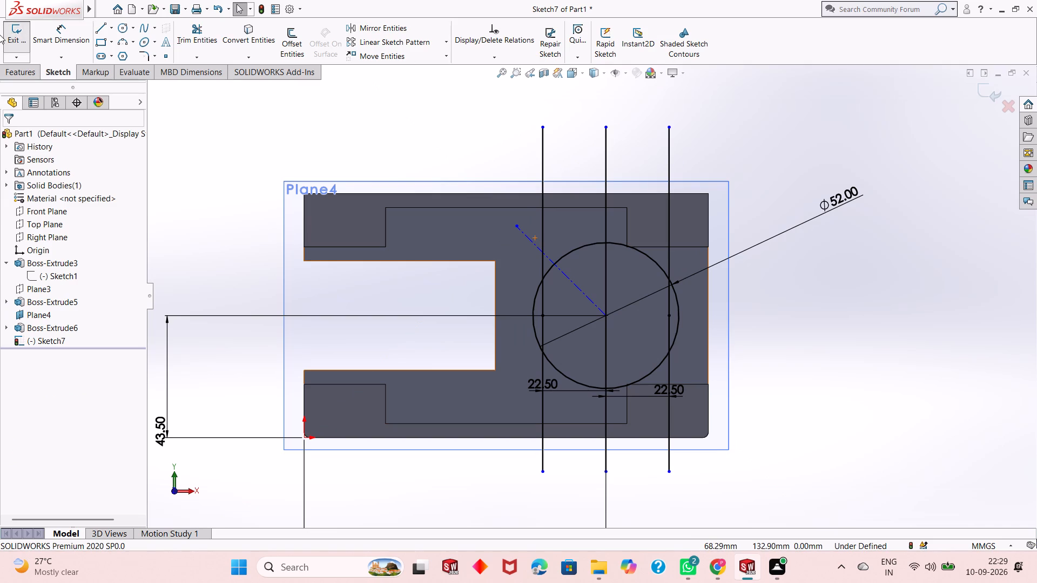
Dimension the angle between the diagonal centreline and the vertical line through the large circle's centre as 45°.
{"action": "left_click", "coordinate": [79, 42]}
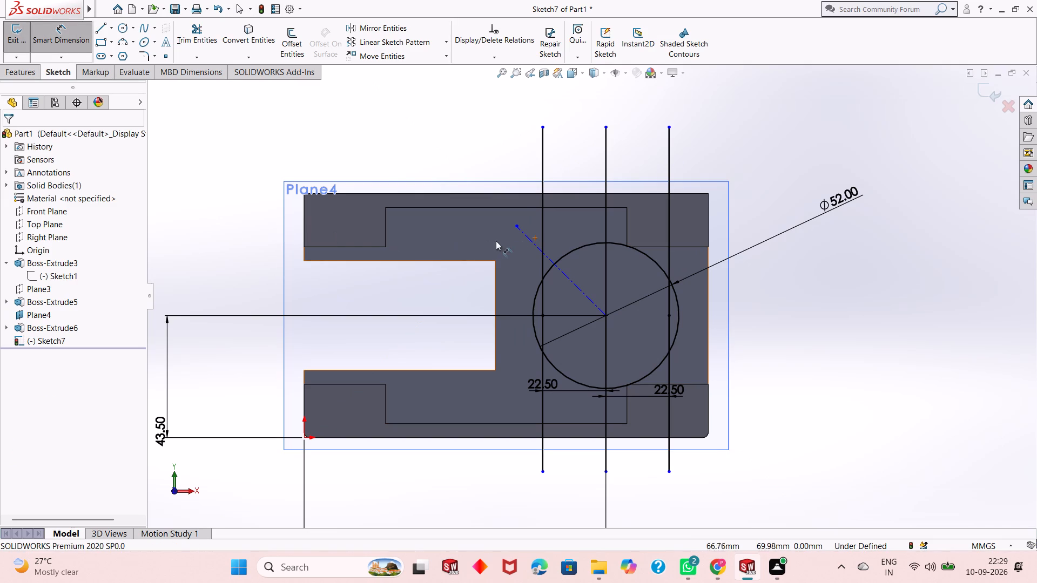
{"action": "left_click", "coordinate": [521, 232]}
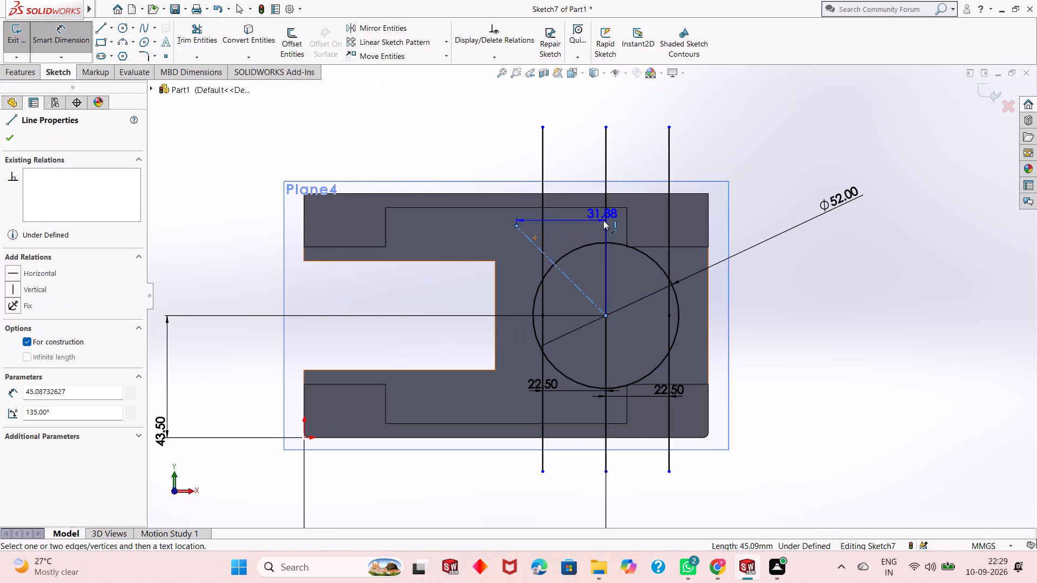
{"action": "left_click", "coordinate": [603, 220]}
{"action": "left_click", "coordinate": [594, 223]}
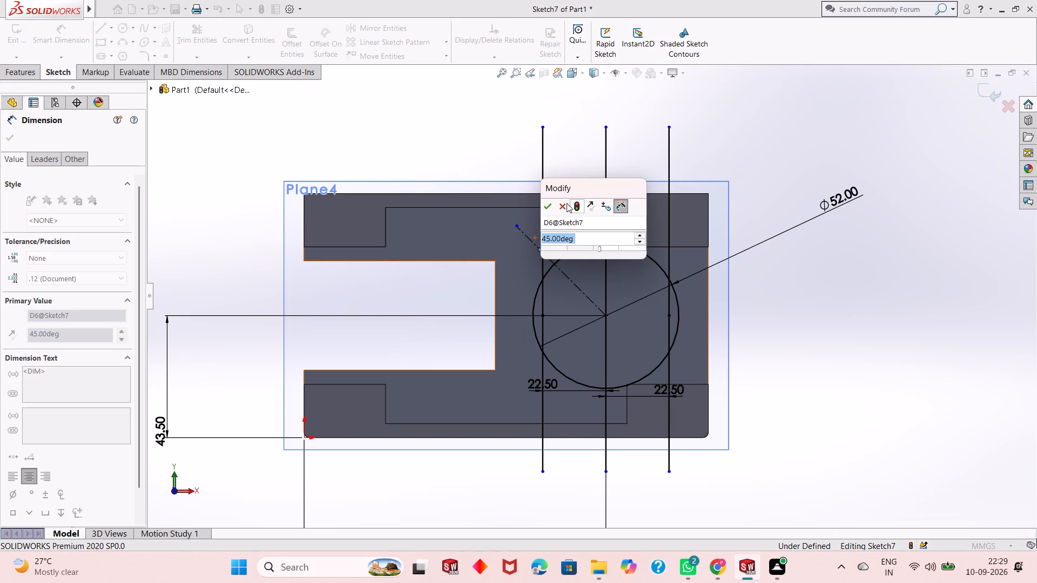
{"action": "left_click", "coordinate": [543, 211]}
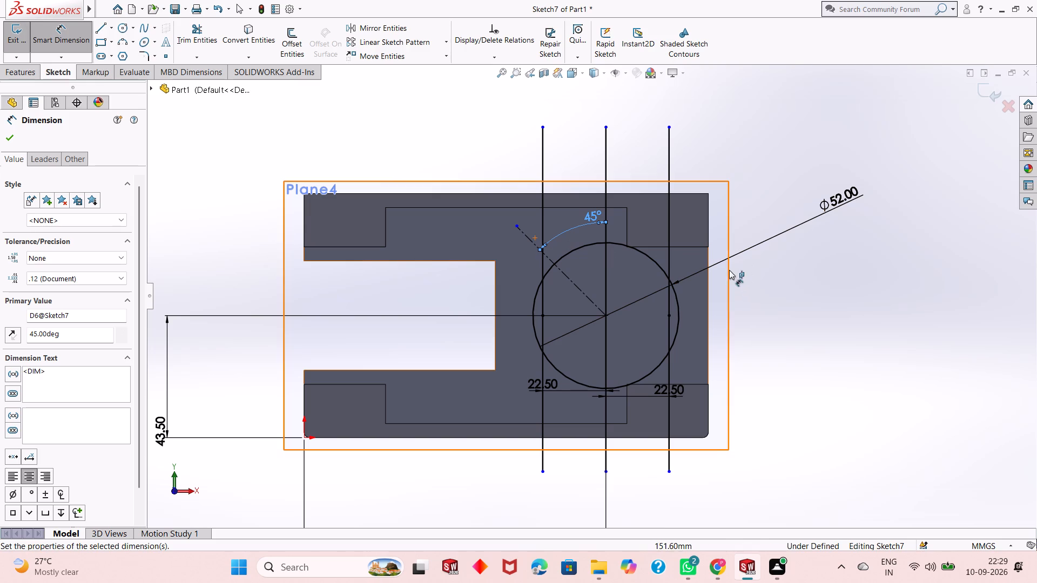
{"action": "right_click", "coordinate": [743, 287]}
{"action": "left_click", "coordinate": [771, 321]}
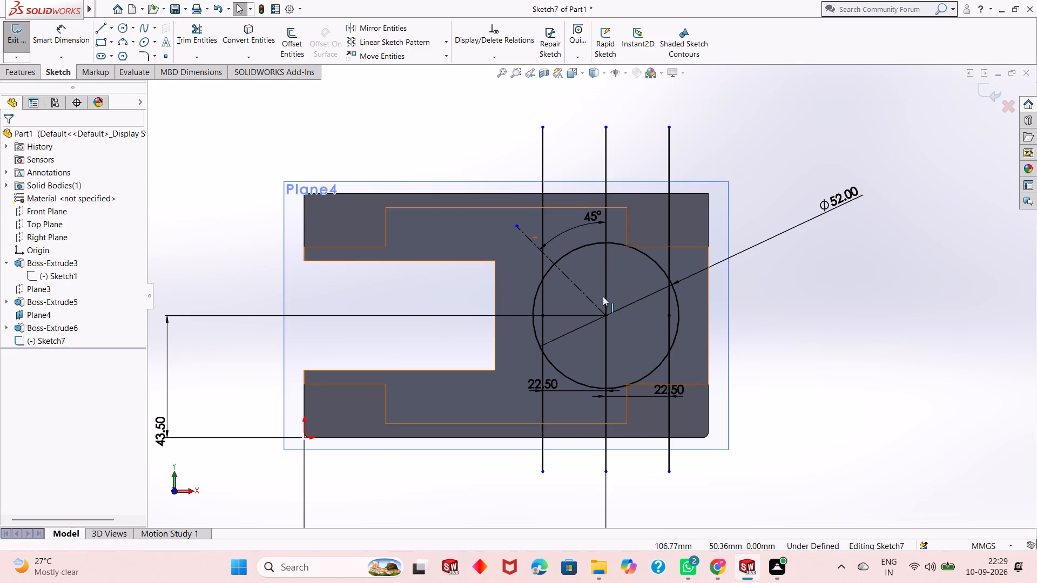
Sketch a circle of 5 mm radius centred where the diagonal centreline crosses the offset vertical line nearer the slot.
{"action": "scroll", "coordinate": [603, 296], "scroll_direction": "down", "scroll_amount": 1}
{"action": "scroll", "coordinate": [550, 260], "scroll_direction": "down", "scroll_amount": 1}
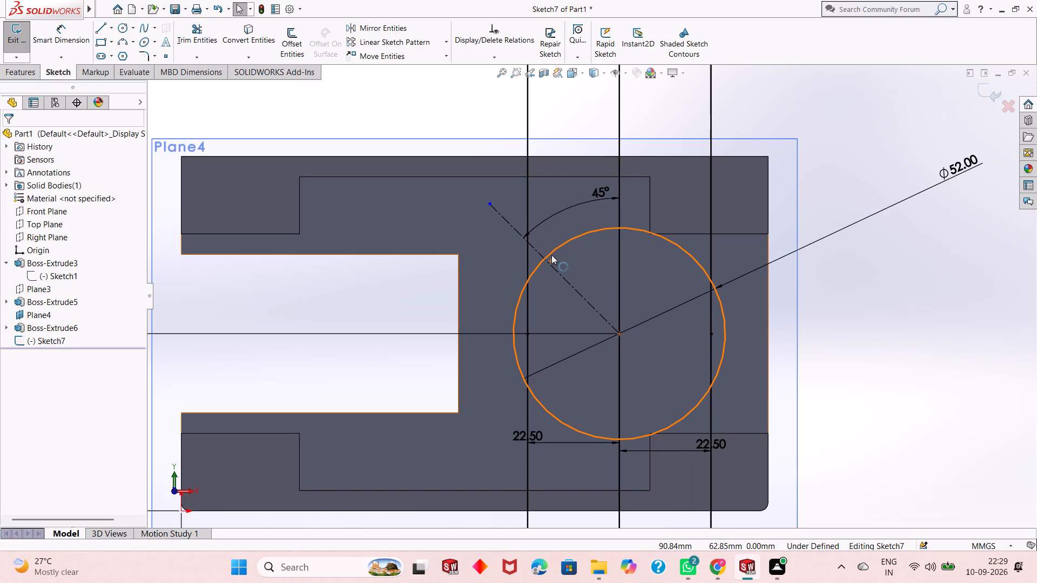
{"action": "scroll", "coordinate": [524, 250], "scroll_direction": "down", "scroll_amount": 2}
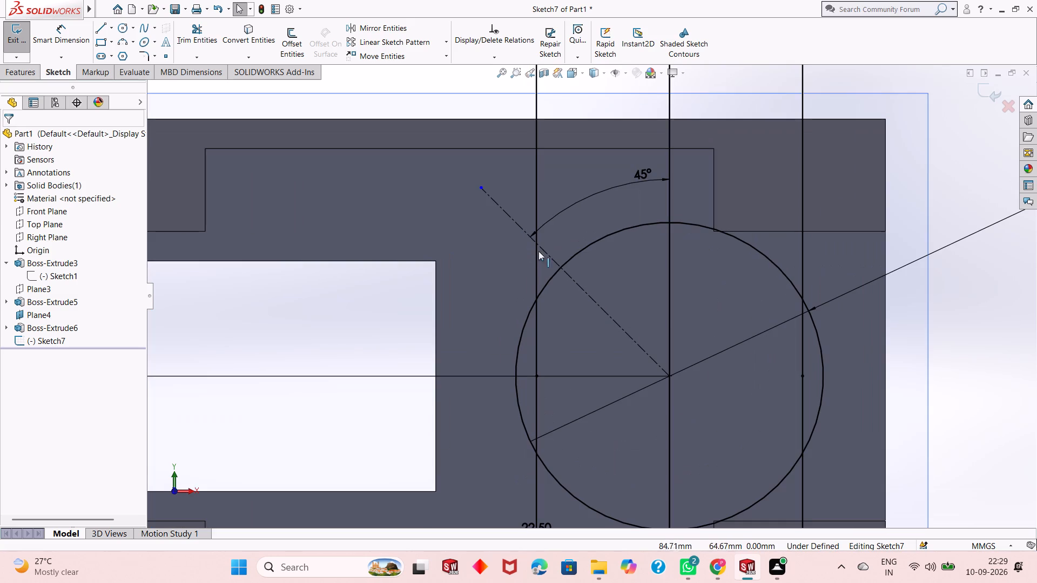
{"action": "left_click", "coordinate": [120, 28]}
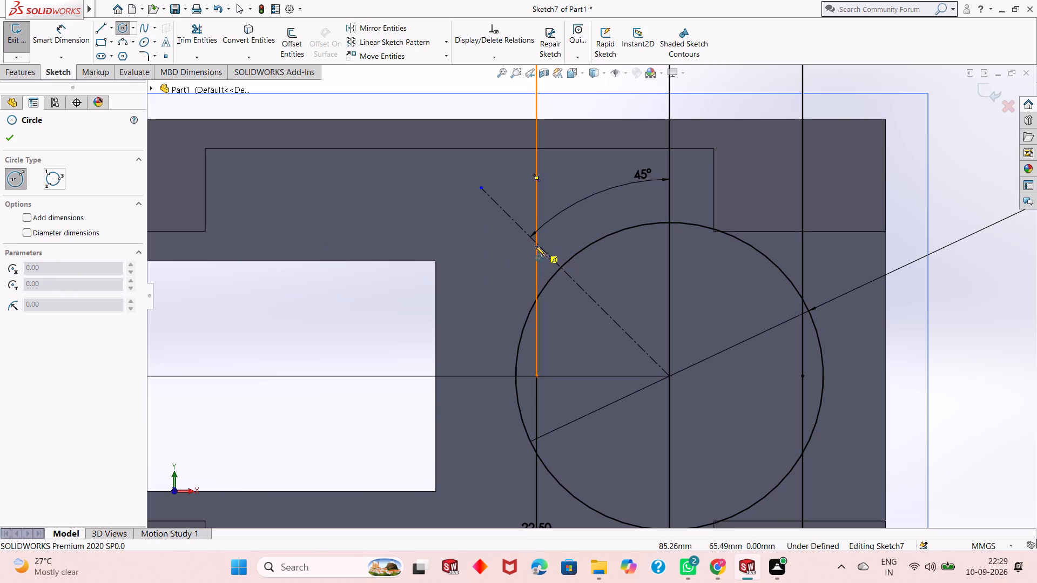
{"action": "scroll", "coordinate": [538, 245], "scroll_direction": "down", "scroll_amount": 4}
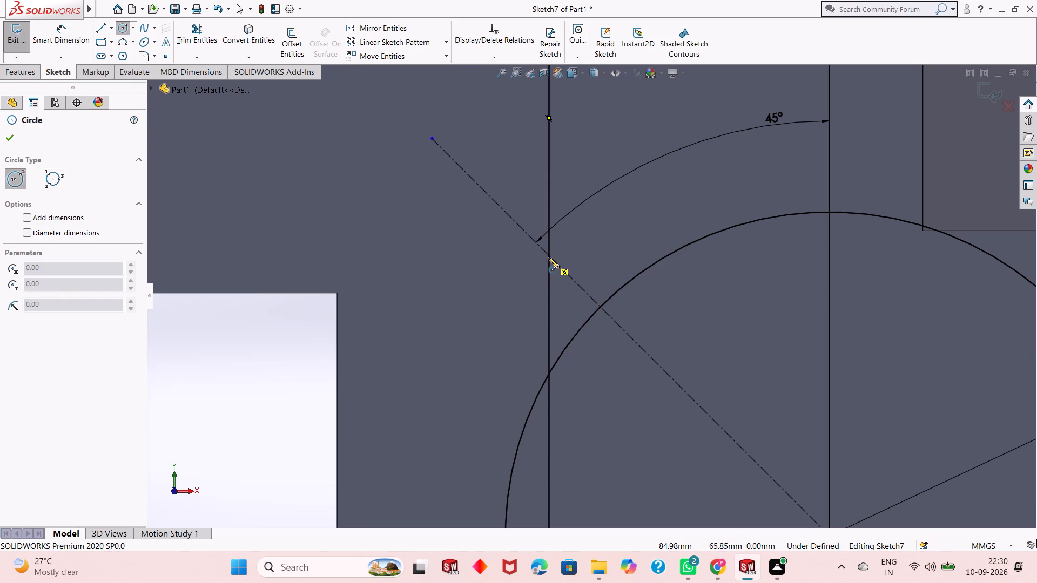
{"action": "left_click", "coordinate": [549, 257]}
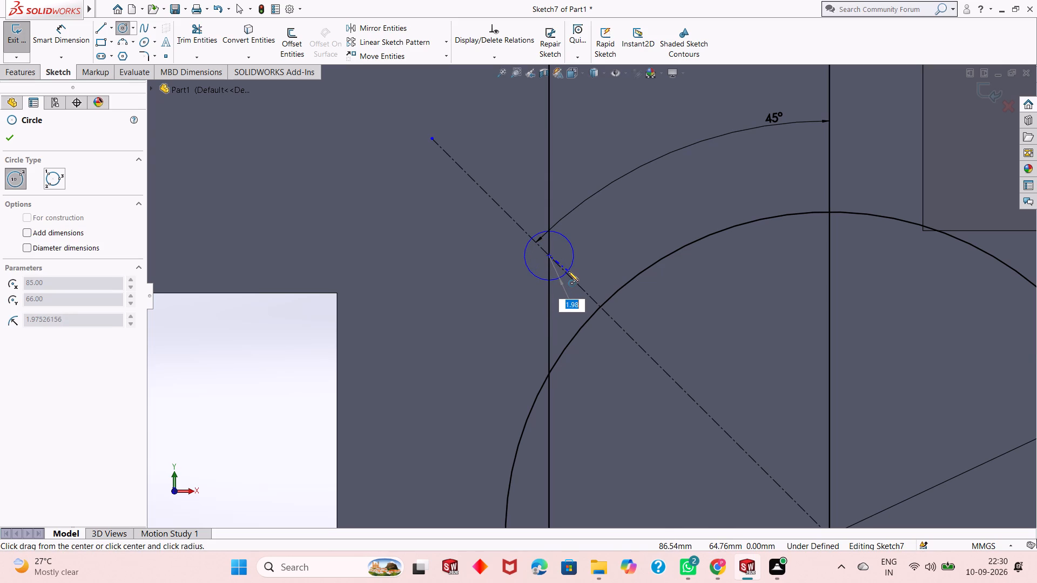
{"action": "key", "text": "5"}
{"action": "key", "text": "Return"}
{"action": "scroll", "coordinate": [607, 378], "scroll_direction": "up", "scroll_amount": 2}
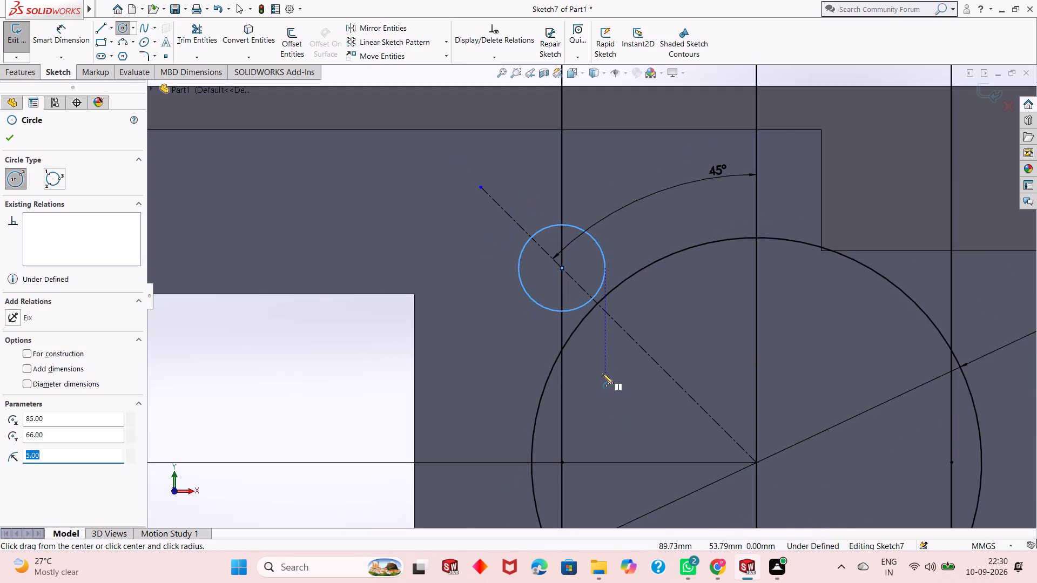
{"action": "scroll", "coordinate": [601, 374], "scroll_direction": "up", "scroll_amount": 3}
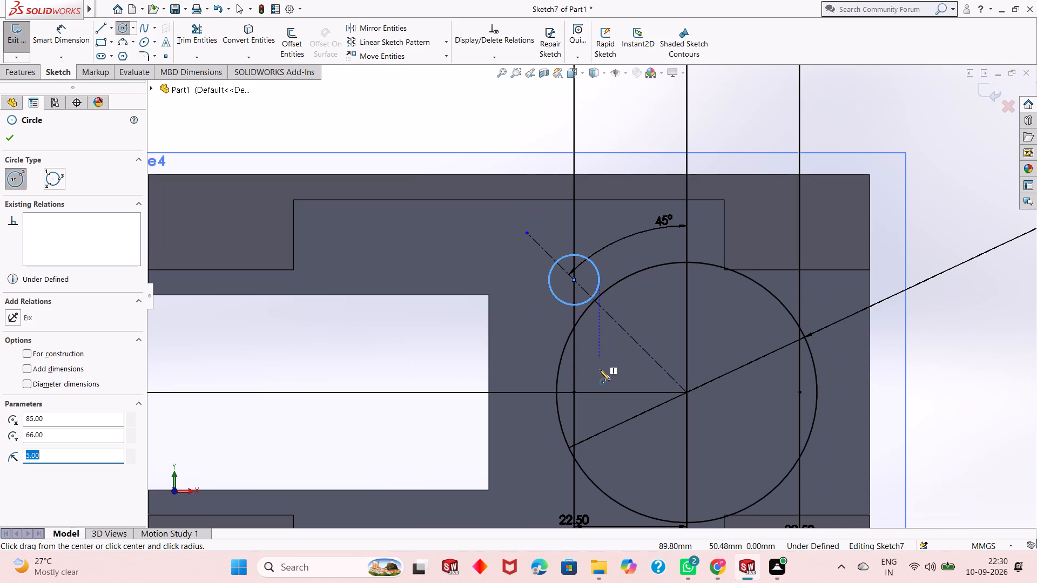
{"action": "right_click", "coordinate": [597, 344]}
{"action": "left_click", "coordinate": [631, 355]}
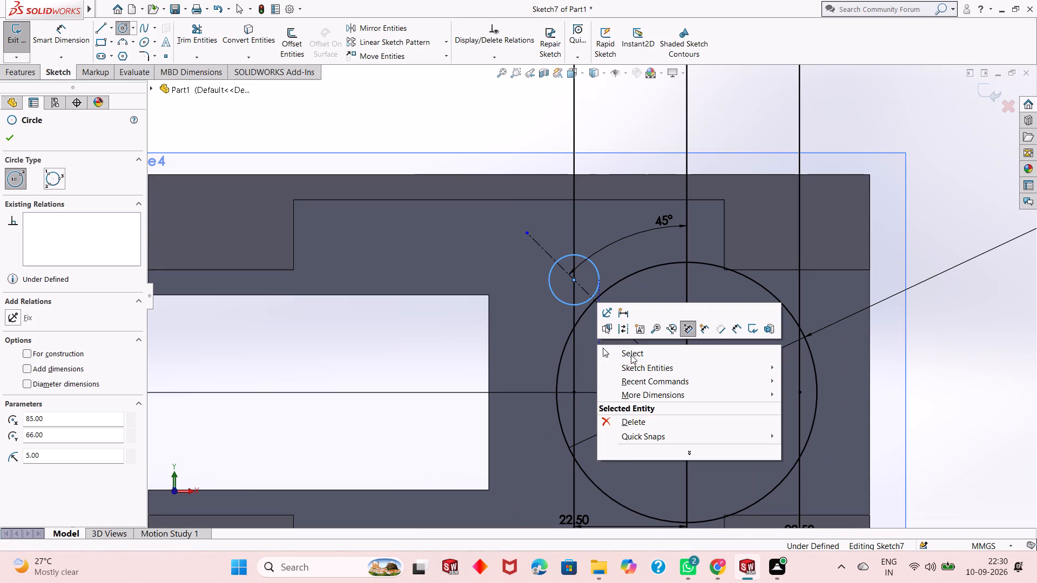
Sketch a concentric circle of 2 mm radius inside the 5 mm radius circle.
{"action": "scroll", "coordinate": [602, 363], "scroll_direction": "up", "scroll_amount": 2}
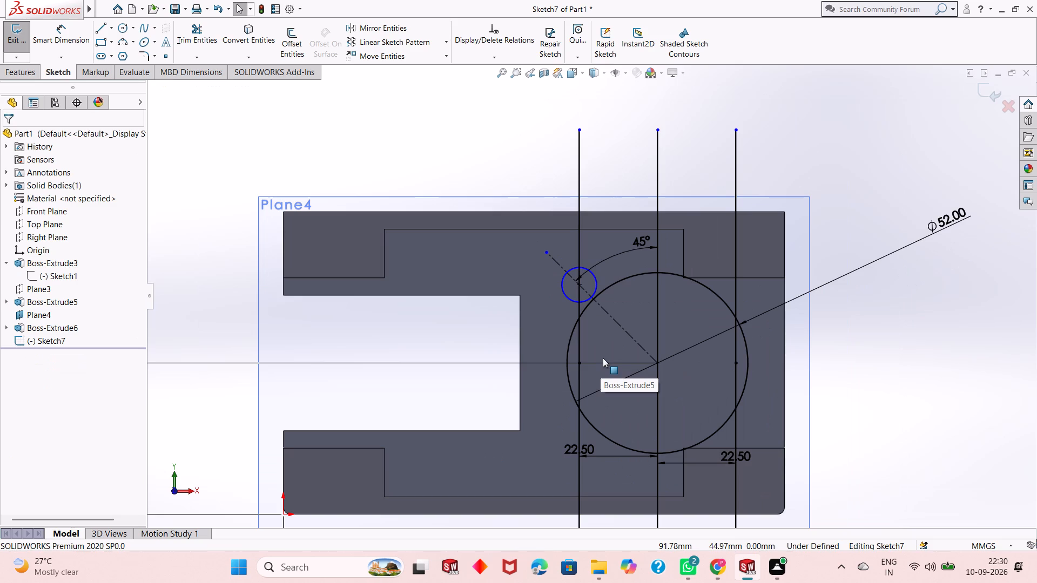
{"action": "scroll", "coordinate": [603, 358], "scroll_direction": "up", "scroll_amount": 1}
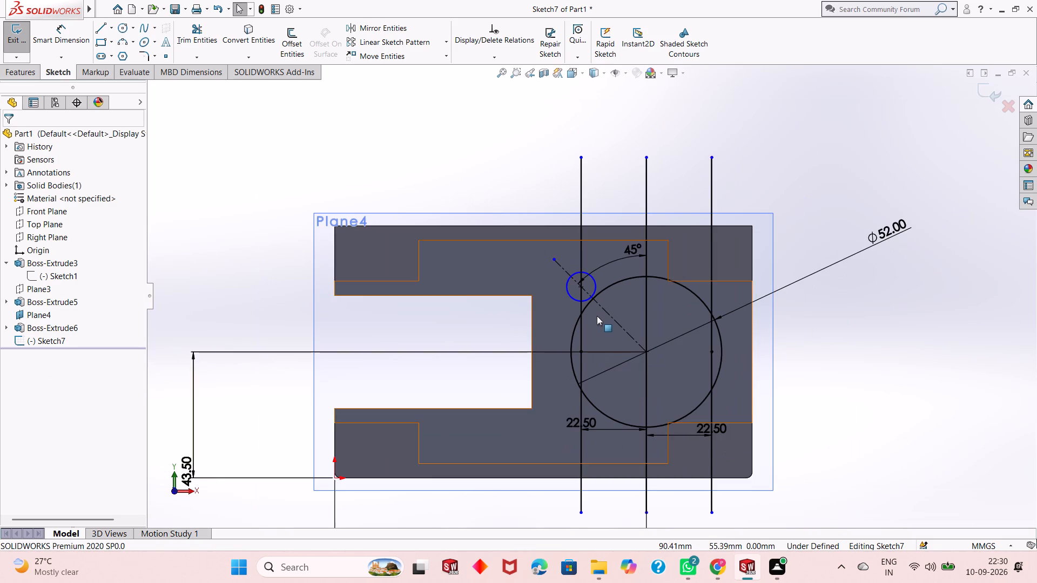
{"action": "scroll", "coordinate": [597, 315], "scroll_direction": "down", "scroll_amount": 4}
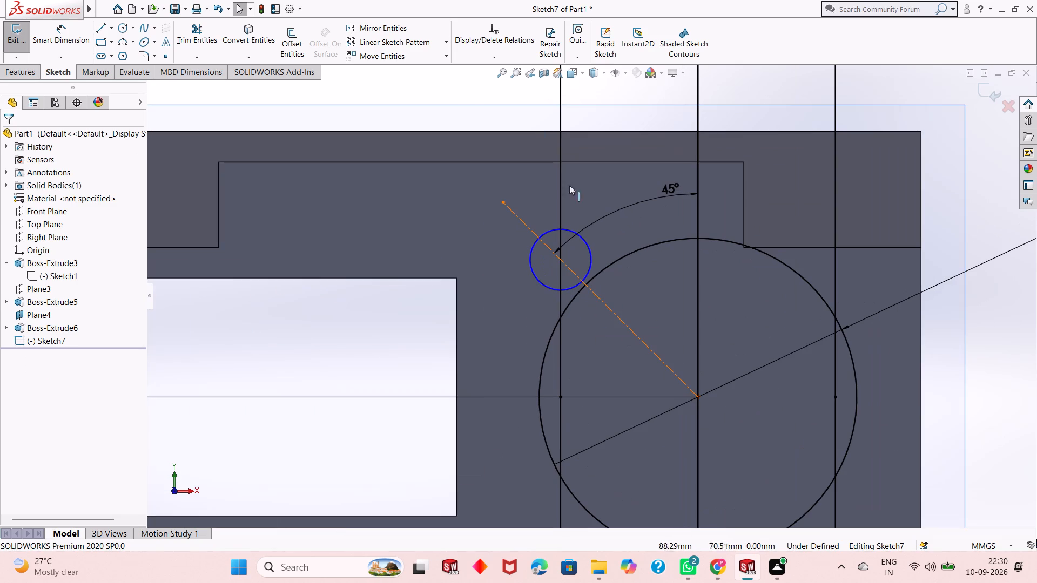
{"action": "left_click", "coordinate": [125, 24]}
{"action": "scroll", "coordinate": [520, 273], "scroll_direction": "down", "scroll_amount": 2}
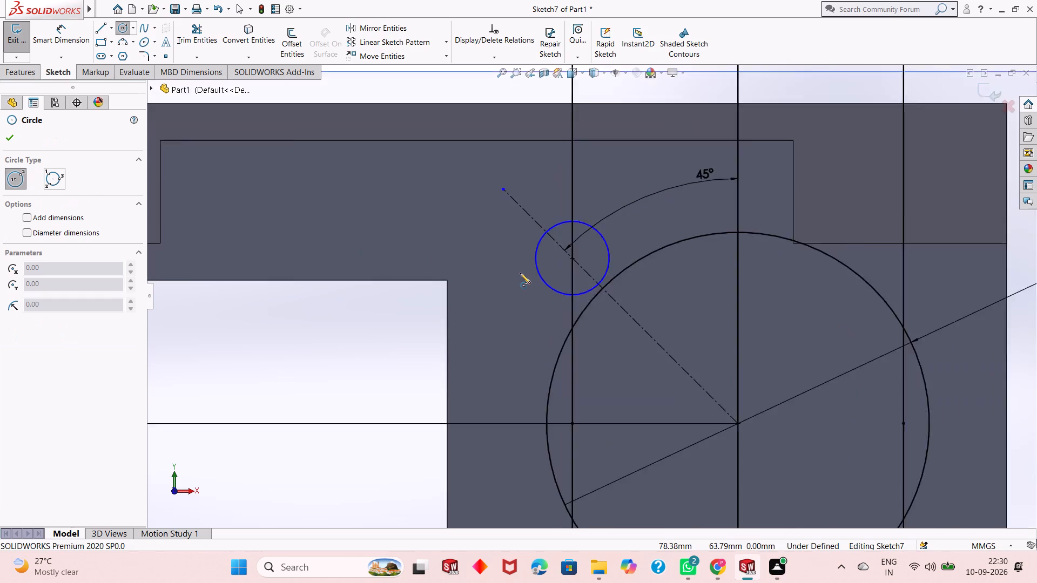
{"action": "left_click", "coordinate": [589, 257]}
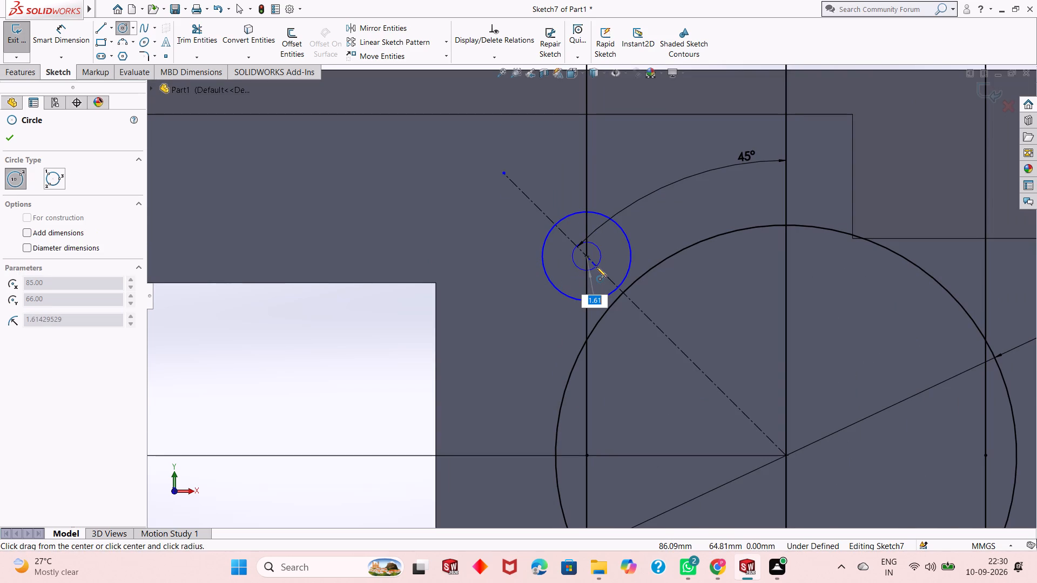
{"action": "key", "text": "2"}
{"action": "key", "text": "Return"}
{"action": "scroll", "coordinate": [516, 301], "scroll_direction": "up", "scroll_amount": 1}
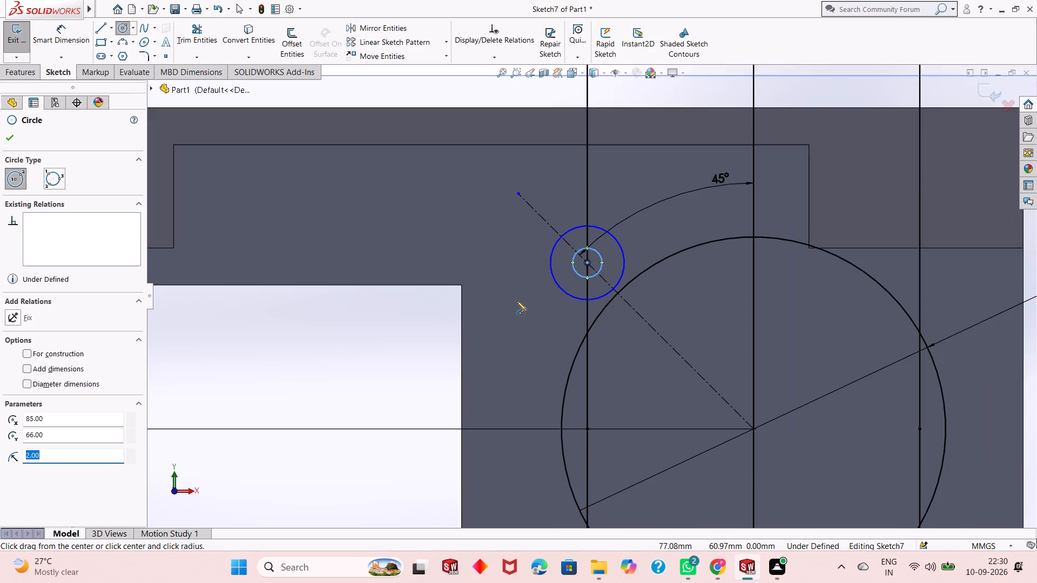
{"action": "scroll", "coordinate": [516, 301], "scroll_direction": "up", "scroll_amount": 2}
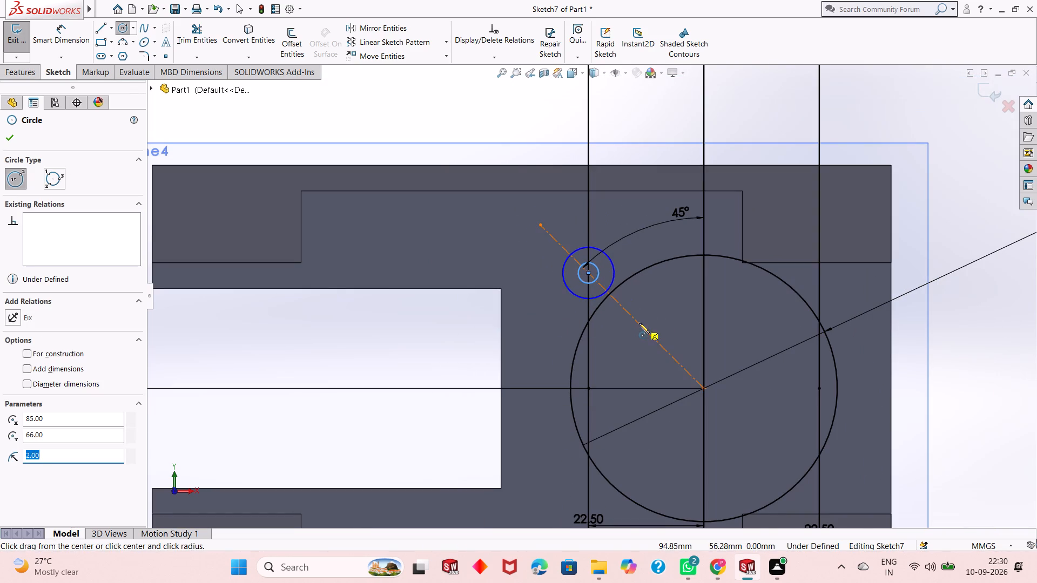
{"action": "scroll", "coordinate": [641, 332], "scroll_direction": "down", "scroll_amount": 1}
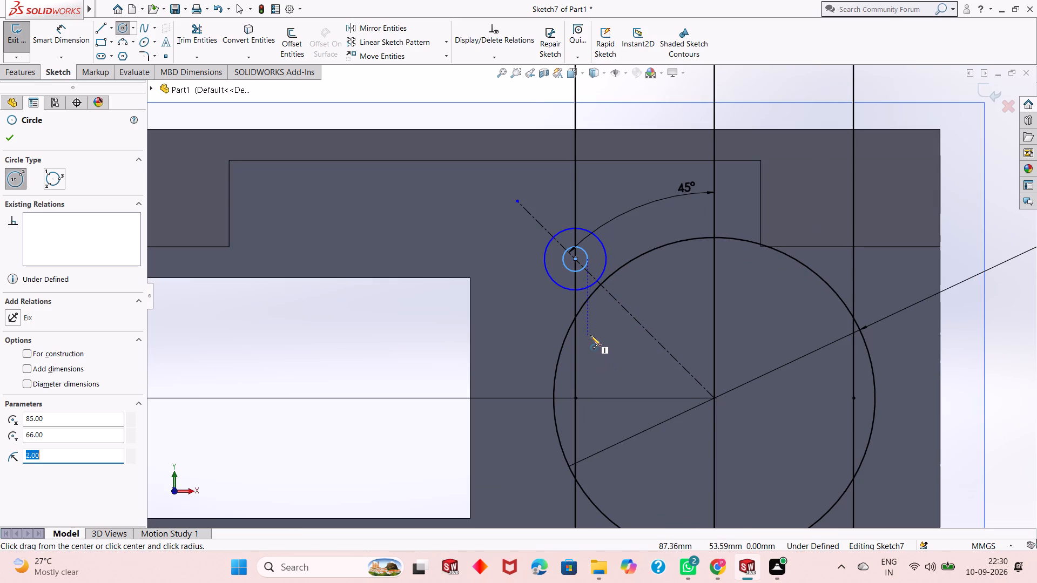
{"action": "scroll", "coordinate": [591, 334], "scroll_direction": "up", "scroll_amount": 1}
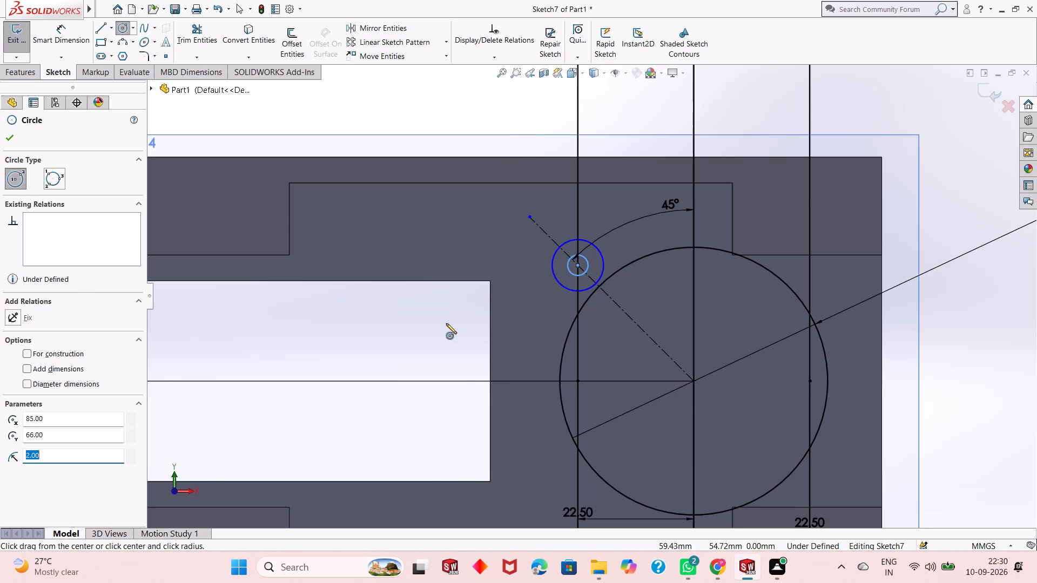
{"action": "scroll", "coordinate": [446, 323], "scroll_direction": "up", "scroll_amount": 1}
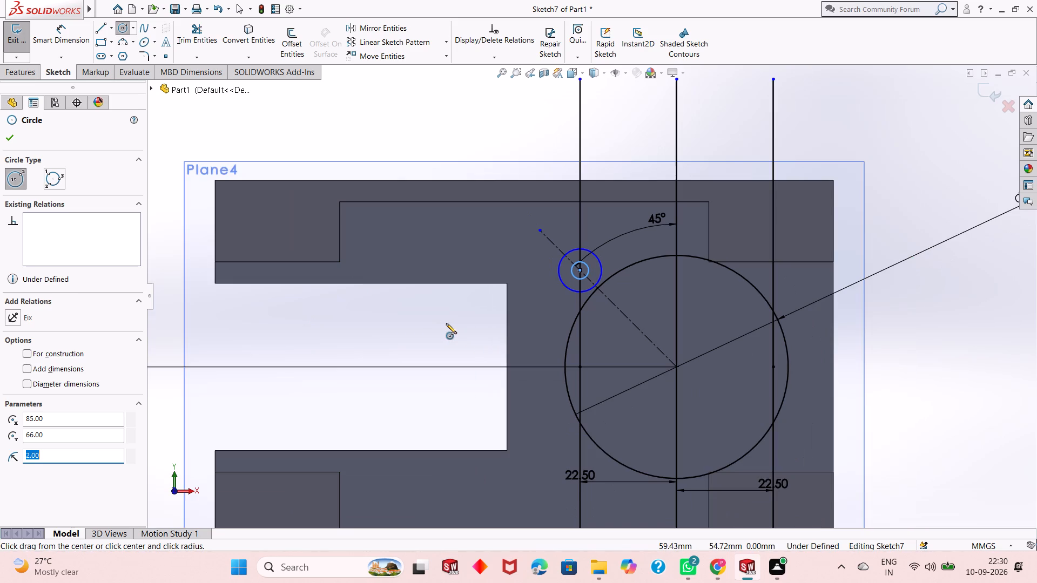
{"action": "scroll", "coordinate": [540, 300], "scroll_direction": "down", "scroll_amount": 1}
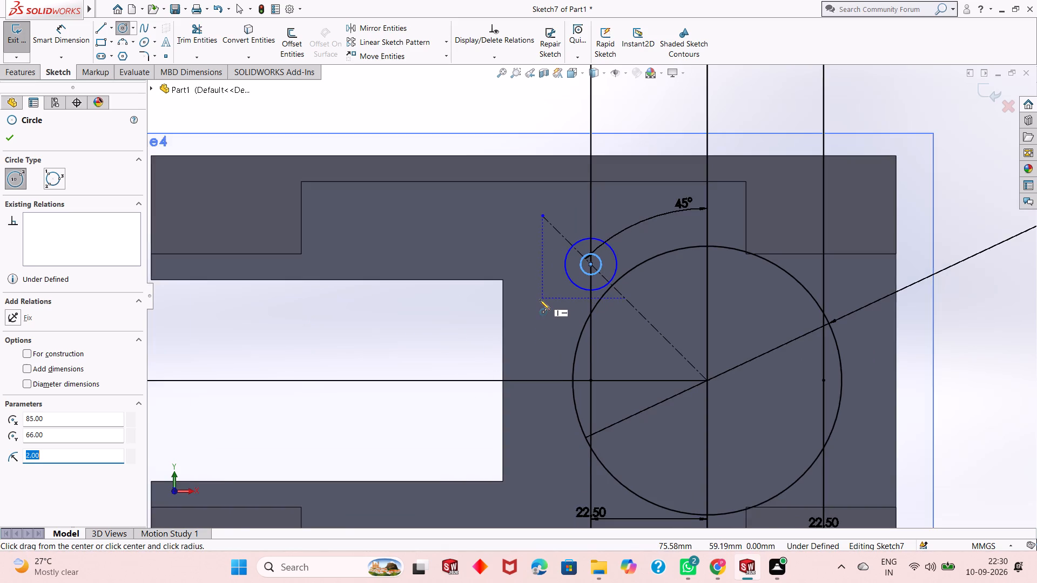
{"action": "scroll", "coordinate": [540, 300], "scroll_direction": "up", "scroll_amount": 2}
{"action": "right_click", "coordinate": [355, 117]}
{"action": "left_click", "coordinate": [393, 127]}
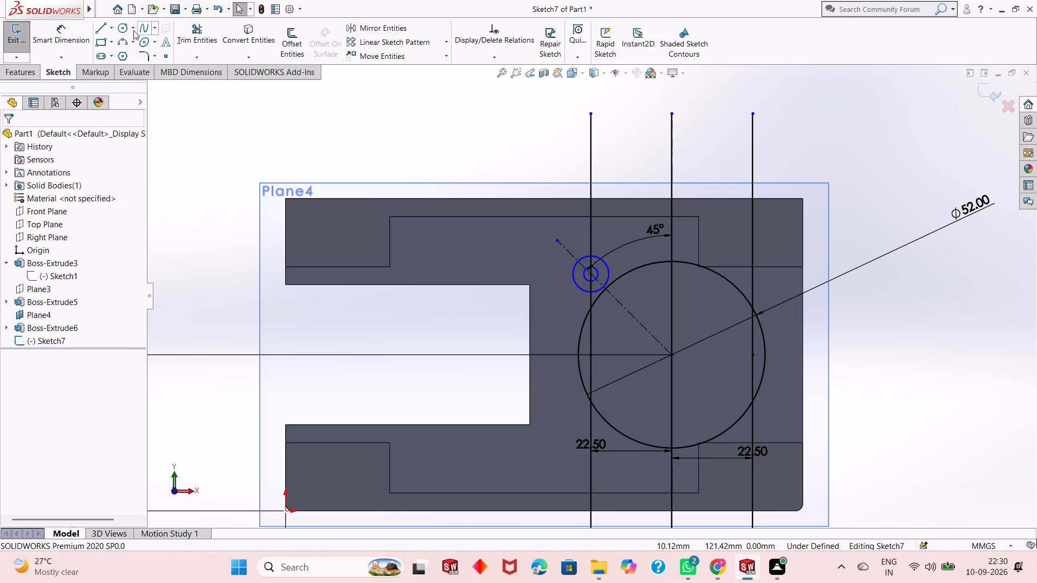
Sketch a solid line about 13.7 mm long from the concentric circles' centre, diagonally upward away from the slot.
{"action": "left_click", "coordinate": [97, 29]}
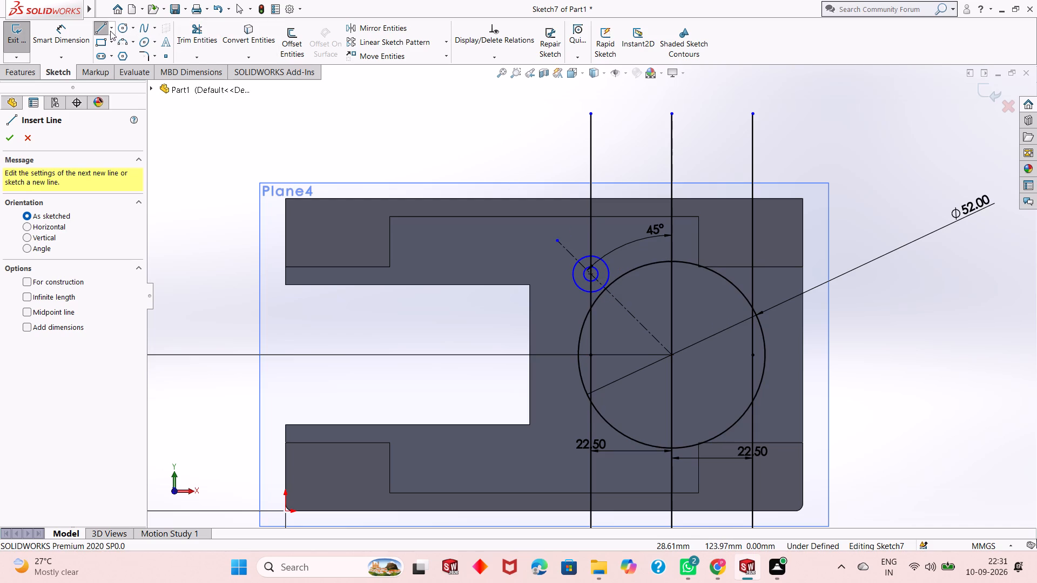
{"action": "left_click", "coordinate": [590, 274]}
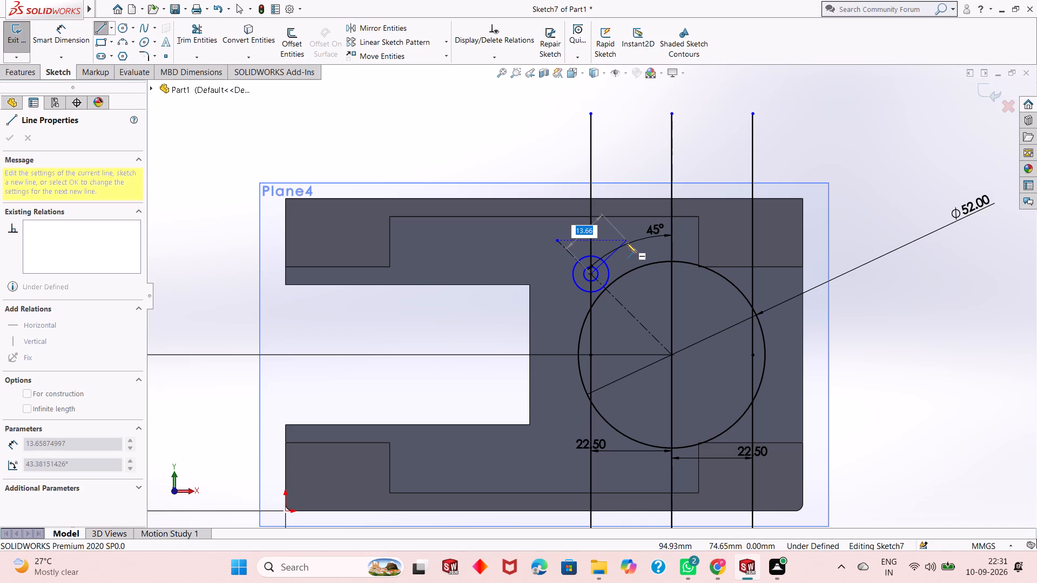
{"action": "left_click", "coordinate": [627, 243]}
{"action": "right_click", "coordinate": [627, 243]}
{"action": "left_click", "coordinate": [630, 249]}
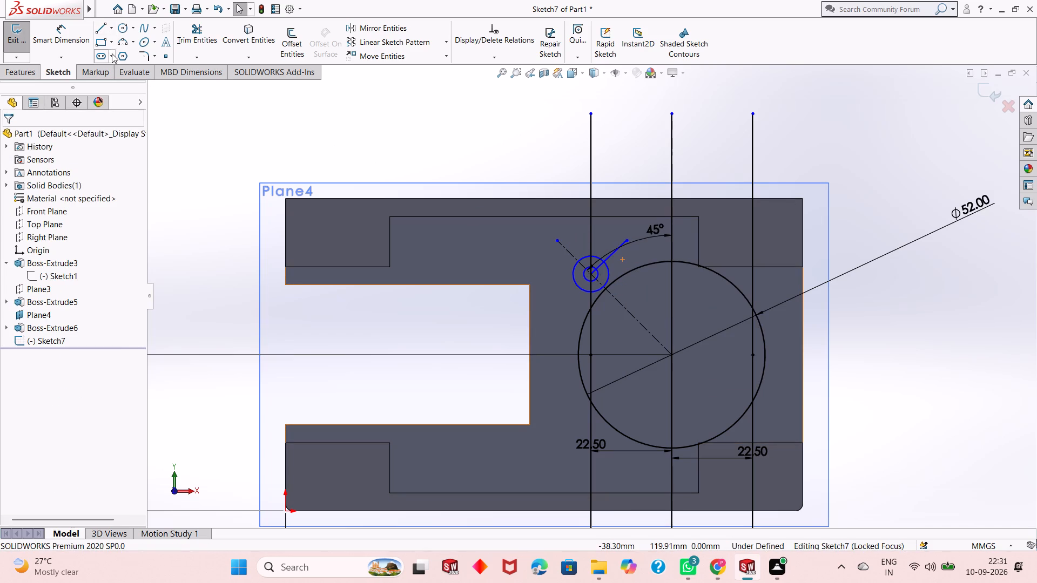
Sketch a solid line about 12.9 mm long from the concentric circles' centre, diagonally downward towards the slot, in line with the previous one.
{"action": "left_click", "coordinate": [98, 25]}
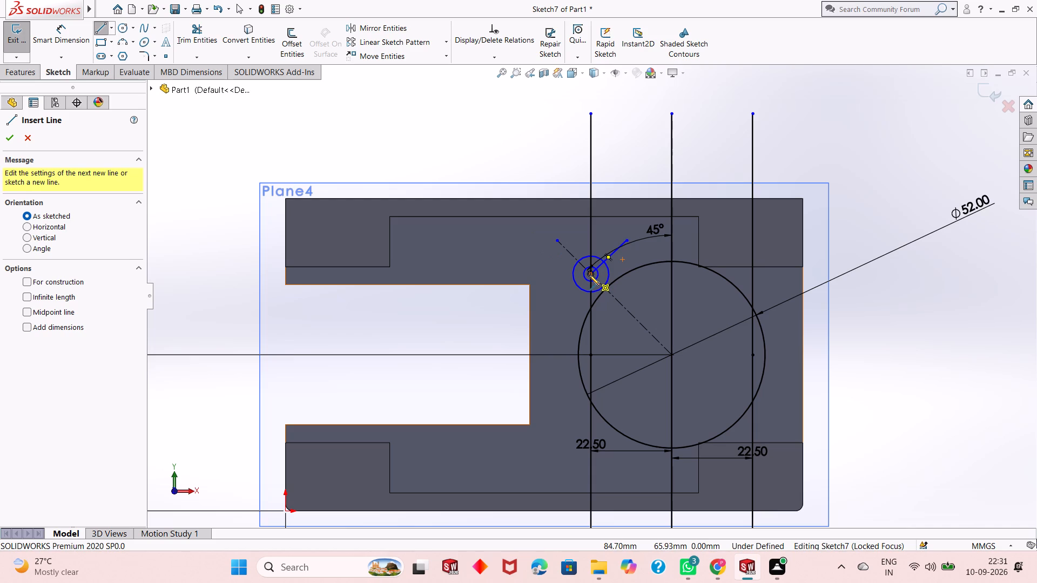
{"action": "left_click", "coordinate": [589, 275]}
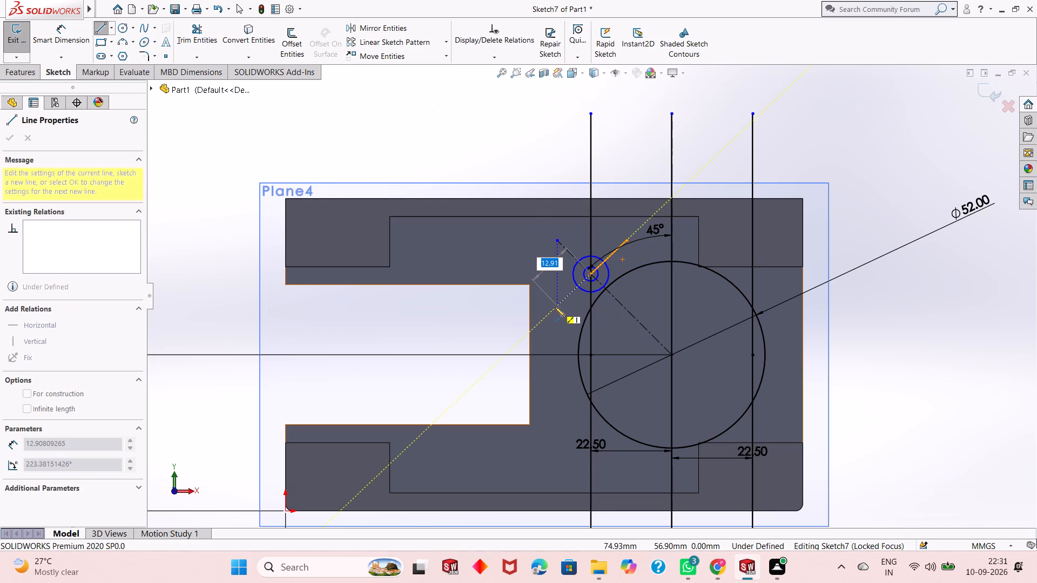
{"action": "left_click", "coordinate": [555, 307]}
{"action": "right_click", "coordinate": [555, 307]}
{"action": "left_click", "coordinate": [573, 317]}
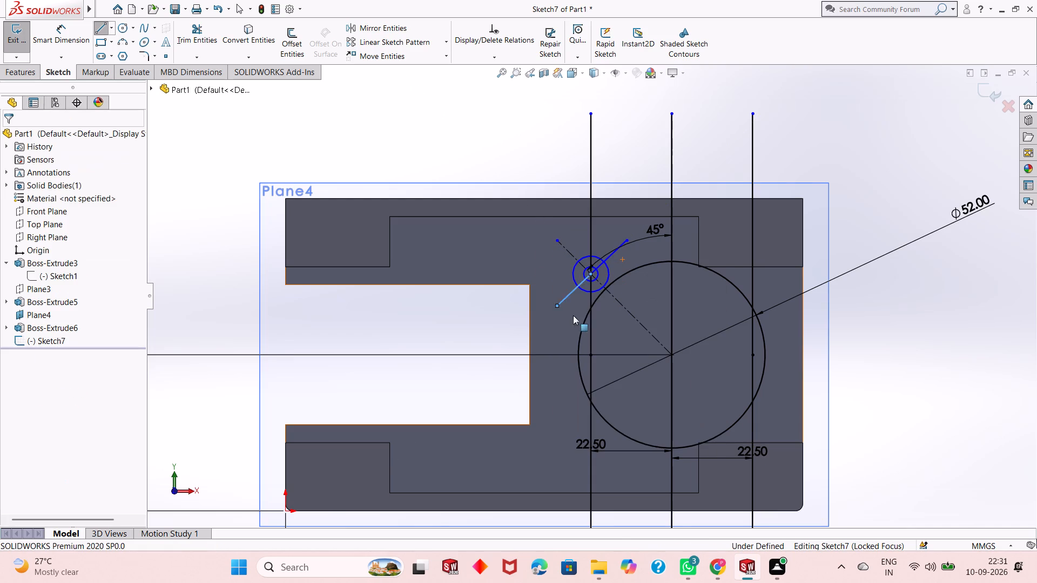
Sketch a line about 9 mm long from the 5 mm radius circle's lower crossing with the diagonal, perpendicular to it and into the large circle.
{"action": "left_click", "coordinate": [101, 30]}
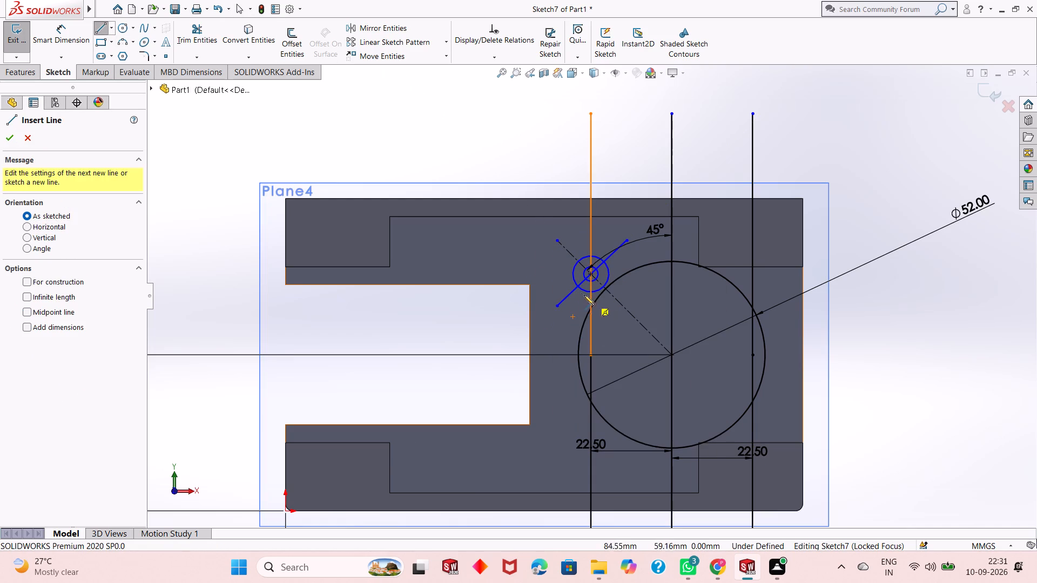
{"action": "scroll", "coordinate": [580, 286], "scroll_direction": "down", "scroll_amount": 2}
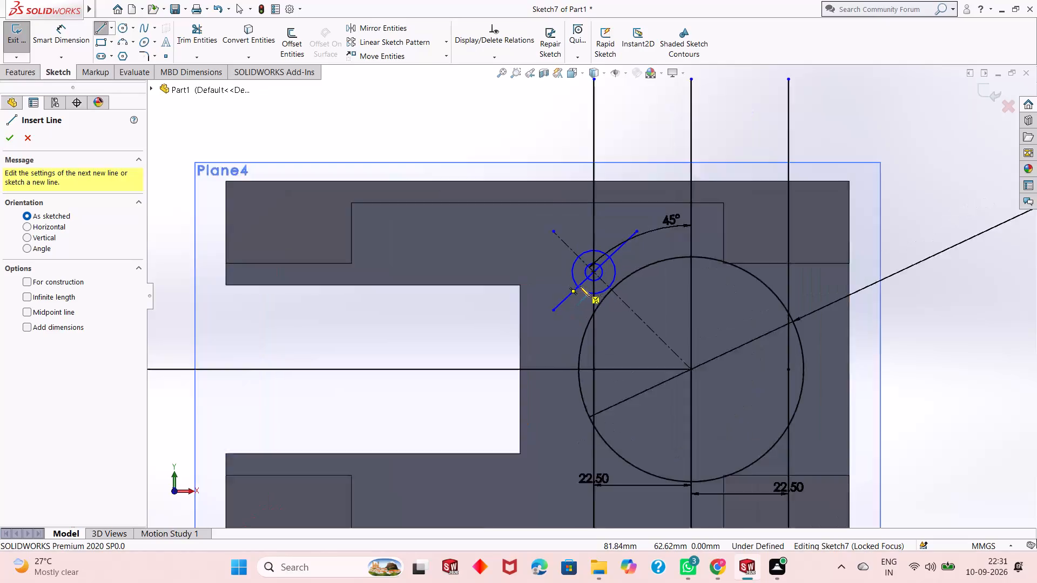
{"action": "scroll", "coordinate": [580, 286], "scroll_direction": "down", "scroll_amount": 5}
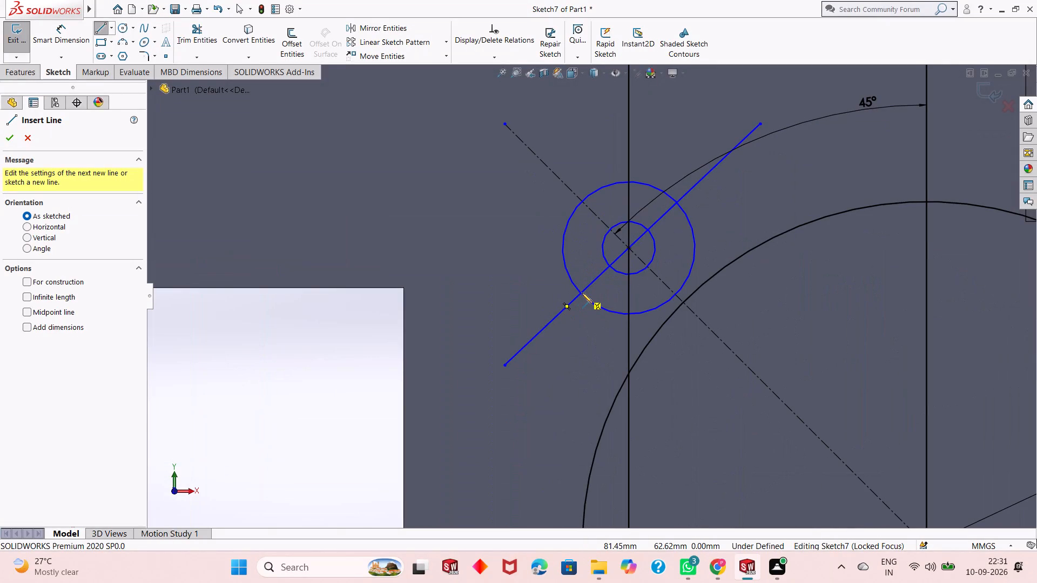
{"action": "left_click", "coordinate": [582, 293]}
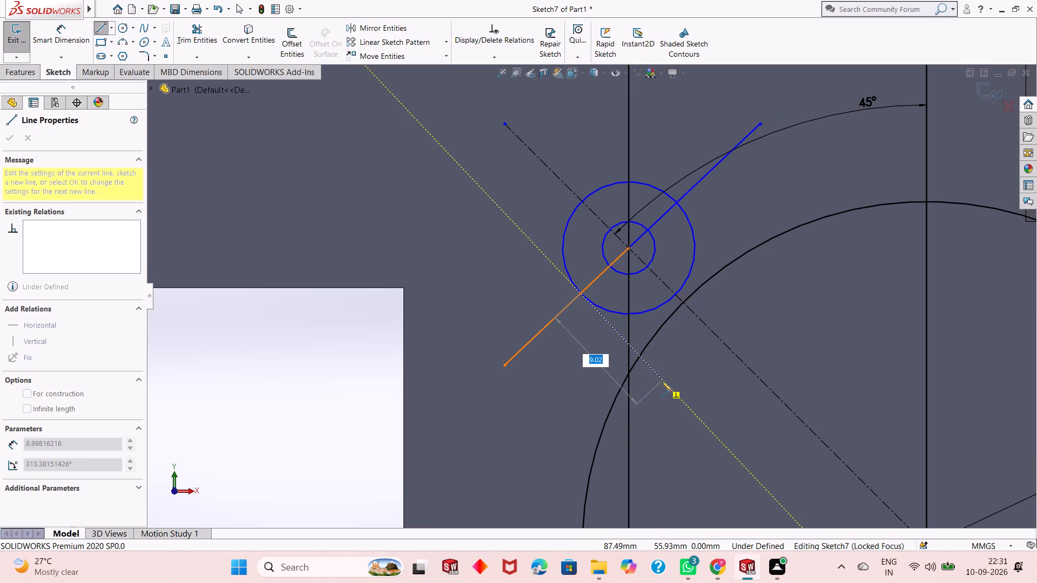
{"action": "left_click", "coordinate": [662, 381]}
{"action": "right_click", "coordinate": [662, 381]}
{"action": "left_click", "coordinate": [684, 385]}
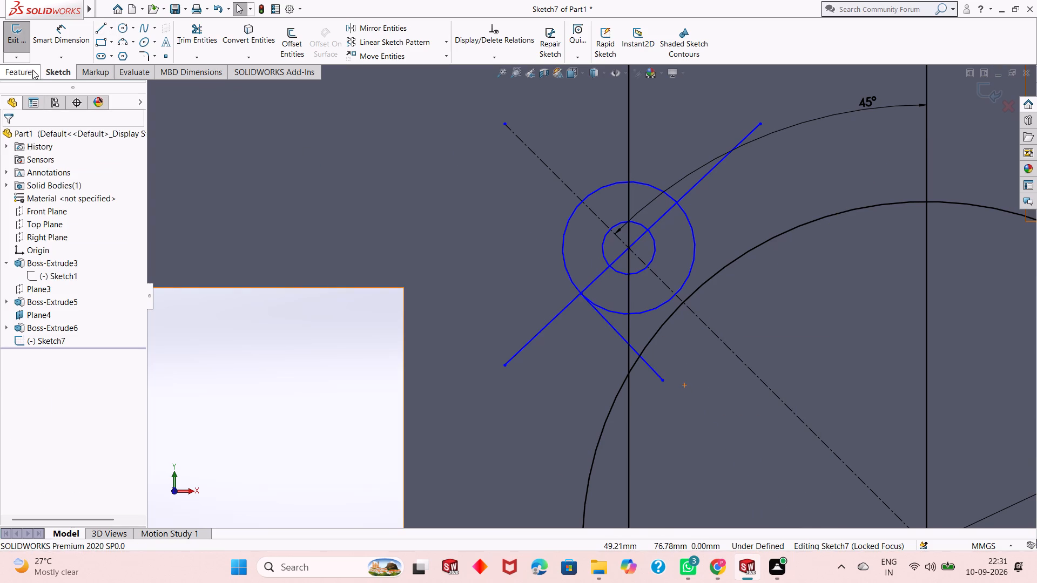
Sketch a matching perpendicular line about 9 mm long from the 5 mm radius circle's upper crossing with the diagonal, into the large circle.
{"action": "left_click", "coordinate": [99, 29]}
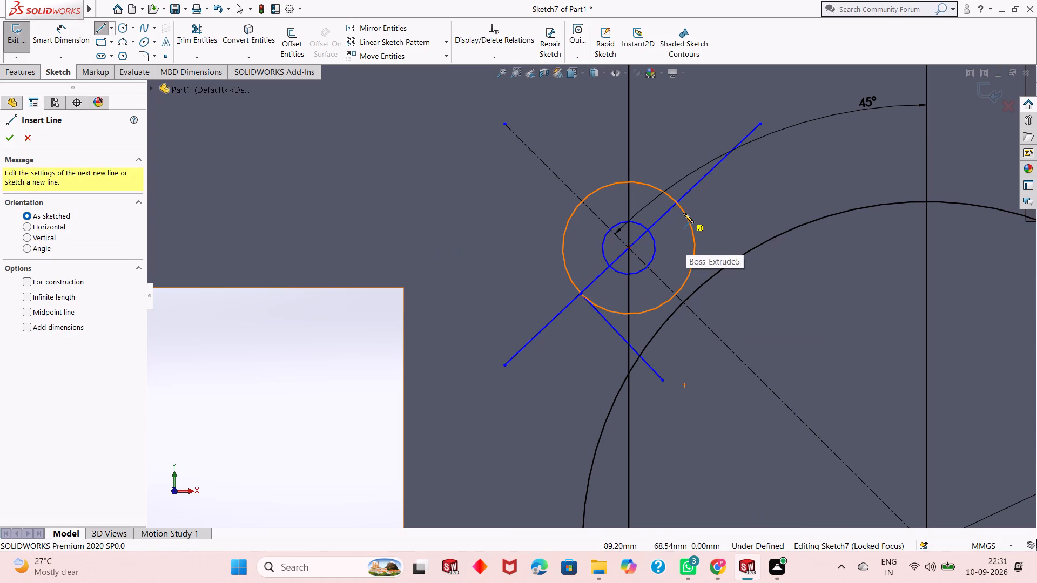
{"action": "left_click", "coordinate": [678, 202]}
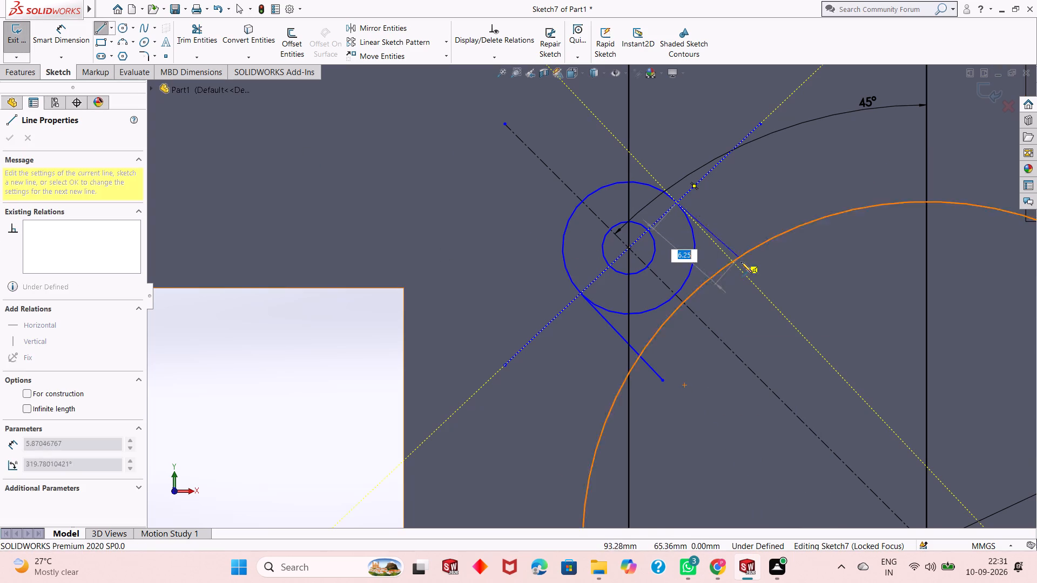
{"action": "left_click", "coordinate": [757, 287]}
{"action": "right_click", "coordinate": [757, 288]}
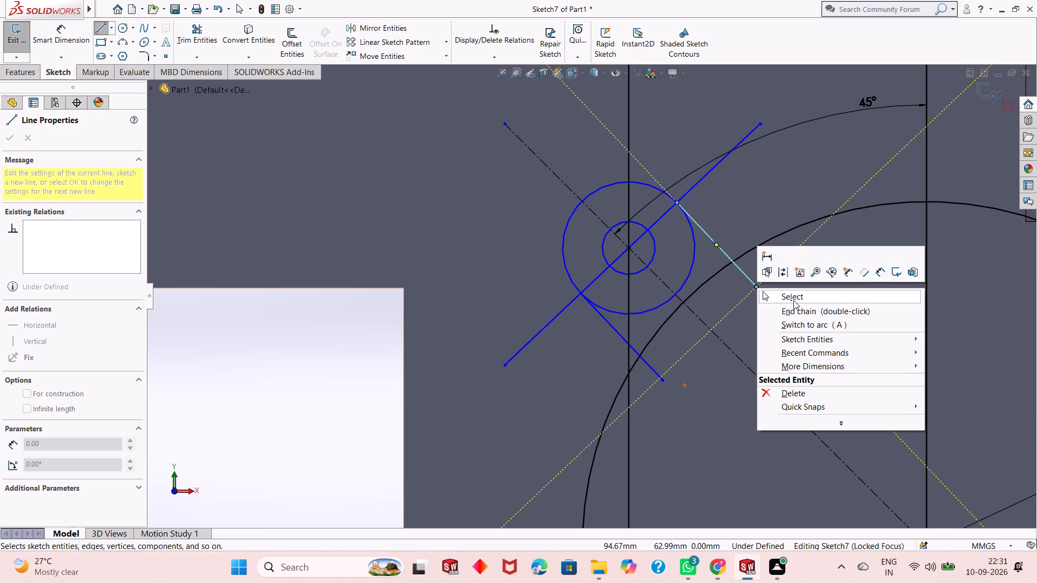
{"action": "left_click", "coordinate": [794, 300]}
Delete the two collinear diagonal lines running through the concentric circles' centre.
{"action": "scroll", "coordinate": [701, 340], "scroll_direction": "up", "scroll_amount": 2}
{"action": "scroll", "coordinate": [640, 287], "scroll_direction": "down", "scroll_amount": 1}
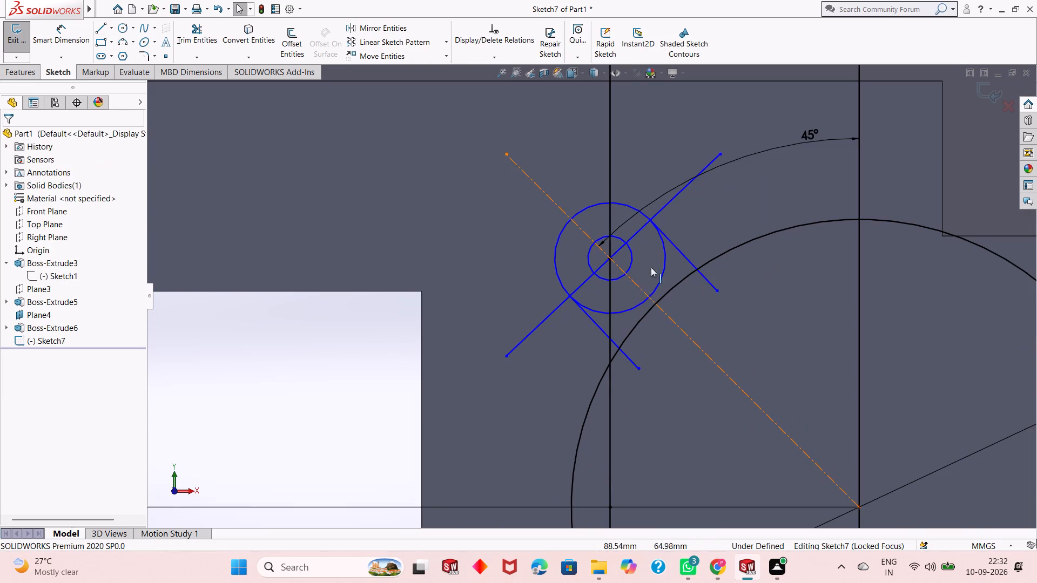
{"action": "left_click", "coordinate": [669, 205]}
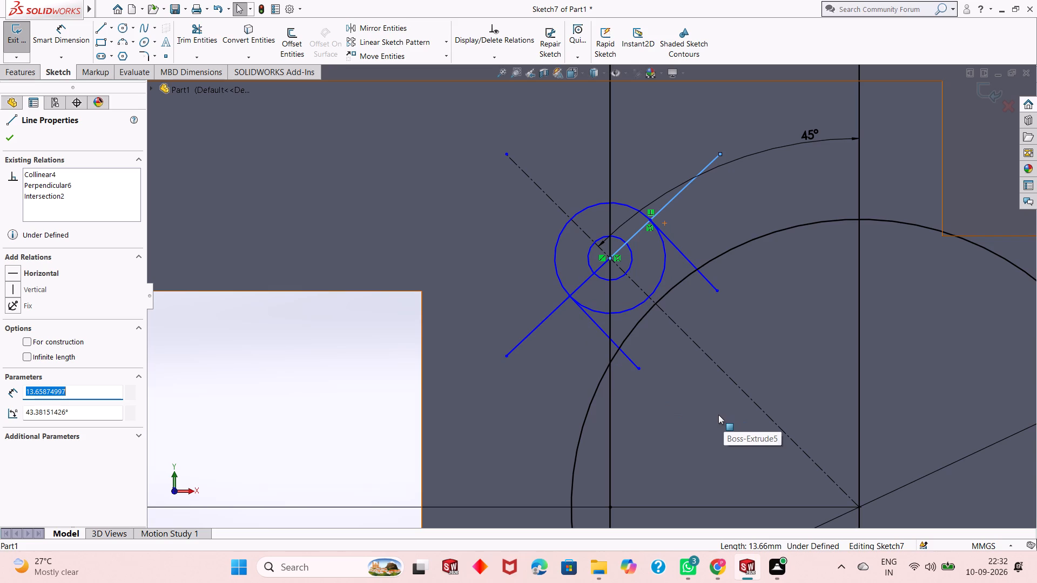
{"action": "left_click", "coordinate": [588, 276], "text": "ctrl"}
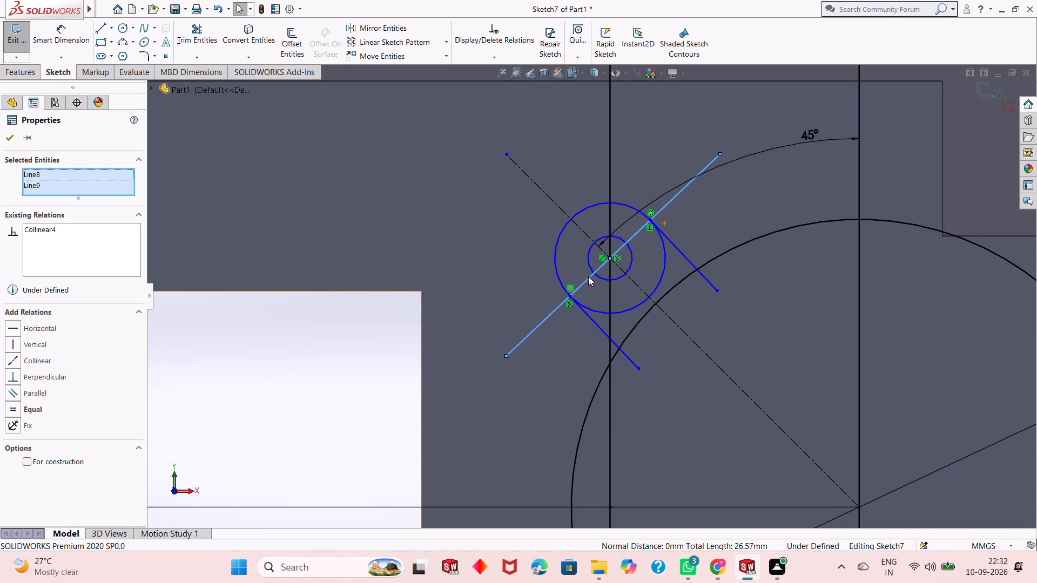
{"action": "key", "text": "Delete"}
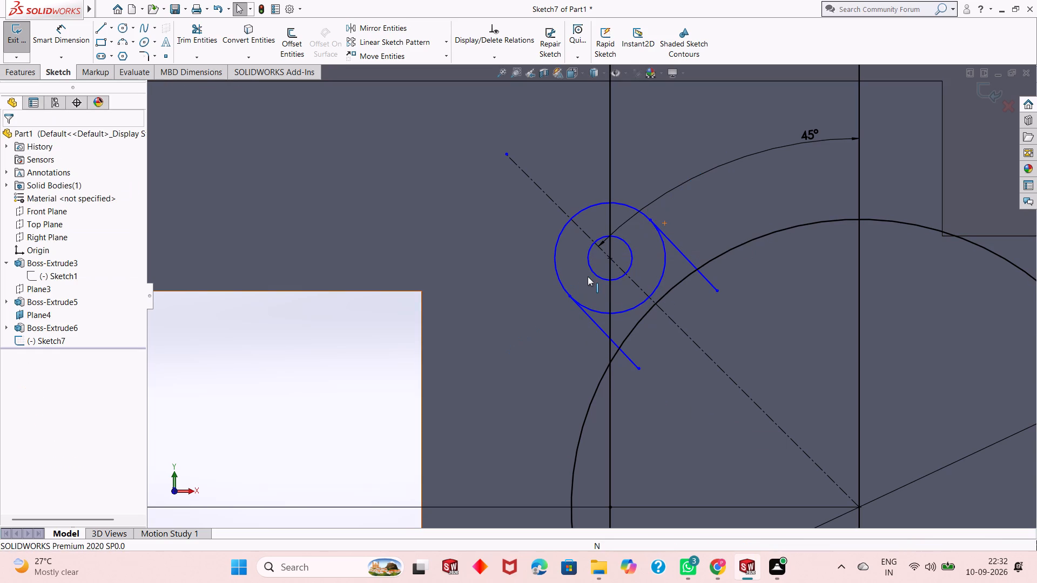
Add tangent relations between the 5 mm radius circle and each of the two parallel lines leading to the large circle.
{"action": "scroll", "coordinate": [601, 295], "scroll_direction": "down", "scroll_amount": 5}
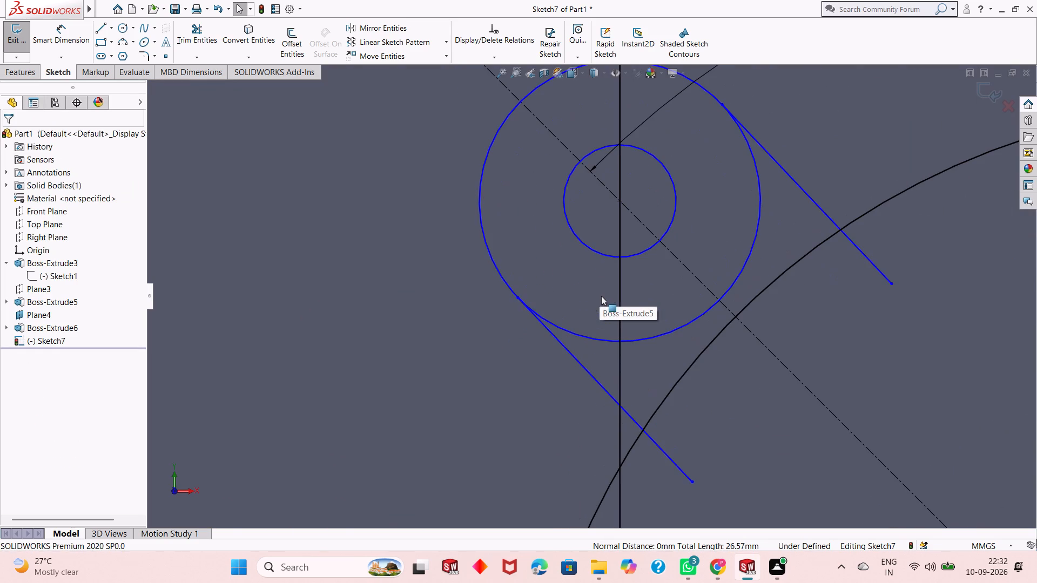
{"action": "left_click", "coordinate": [564, 346]}
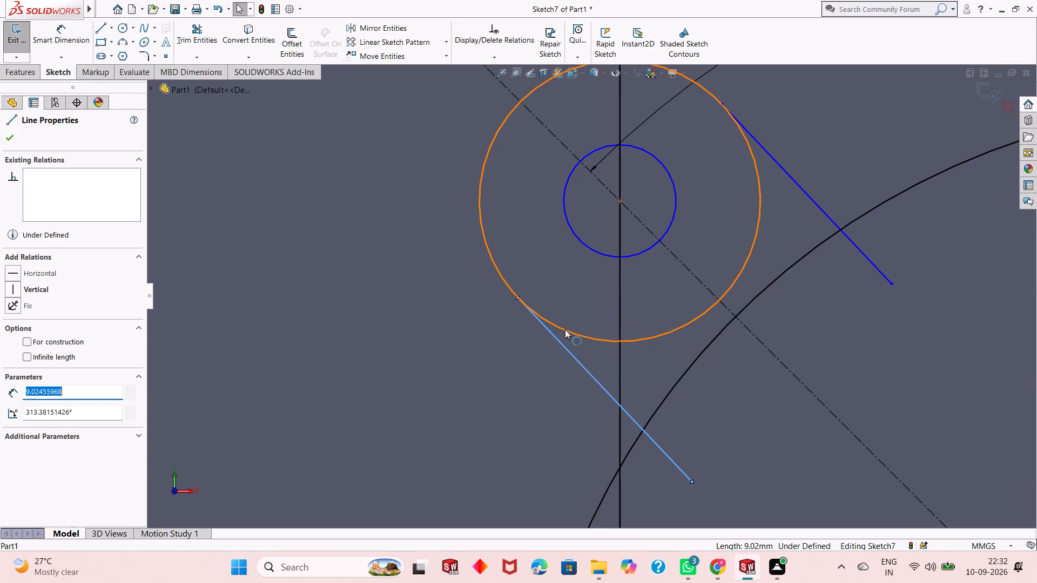
{"action": "left_click", "coordinate": [565, 329], "text": "ctrl"}
{"action": "left_click", "coordinate": [595, 282]}
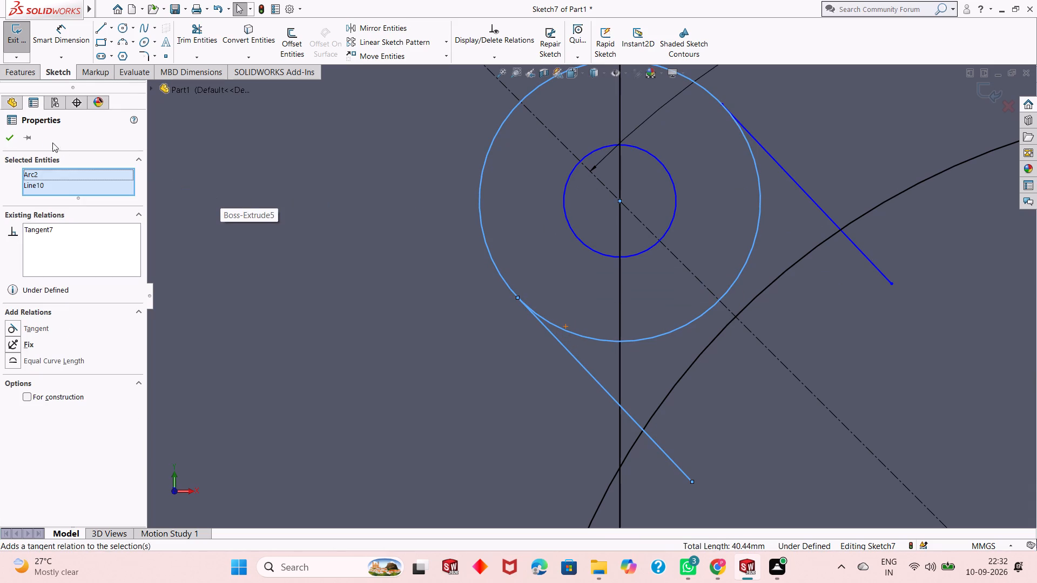
{"action": "left_click", "coordinate": [8, 139]}
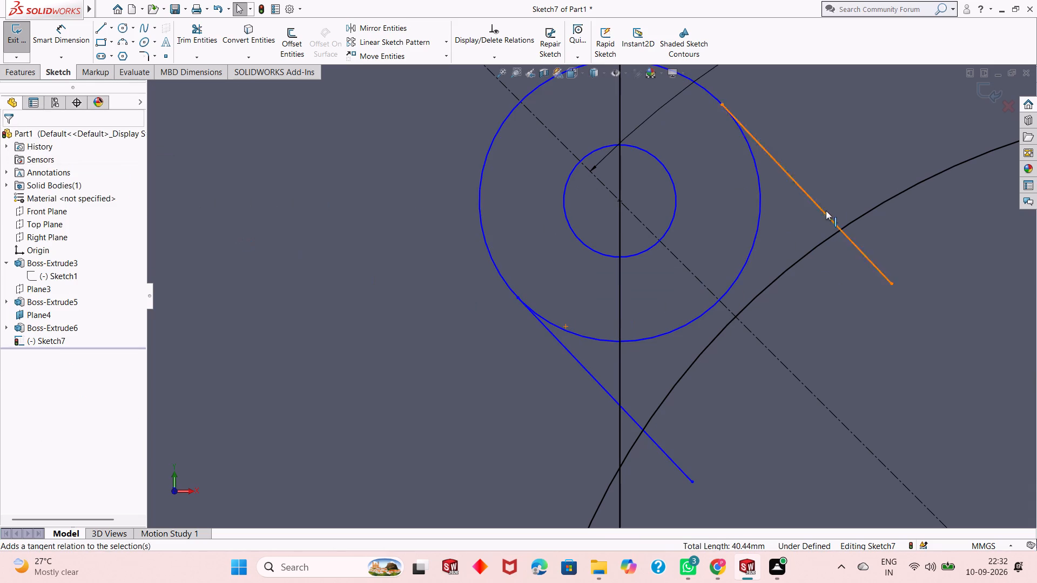
{"action": "left_click", "coordinate": [821, 207]}
{"action": "left_click", "coordinate": [760, 213], "text": "ctrl"}
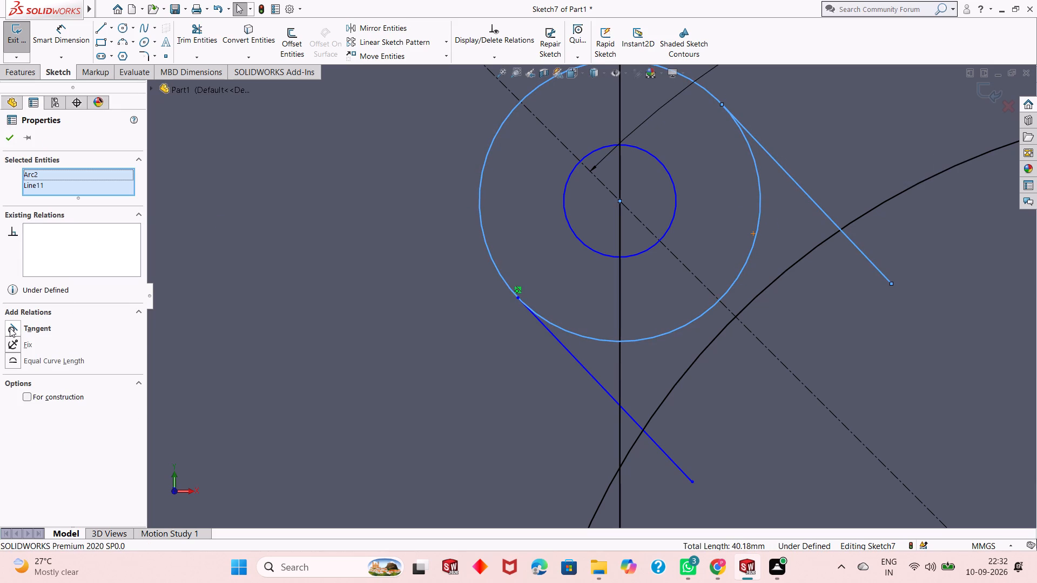
{"action": "left_click", "coordinate": [10, 328]}
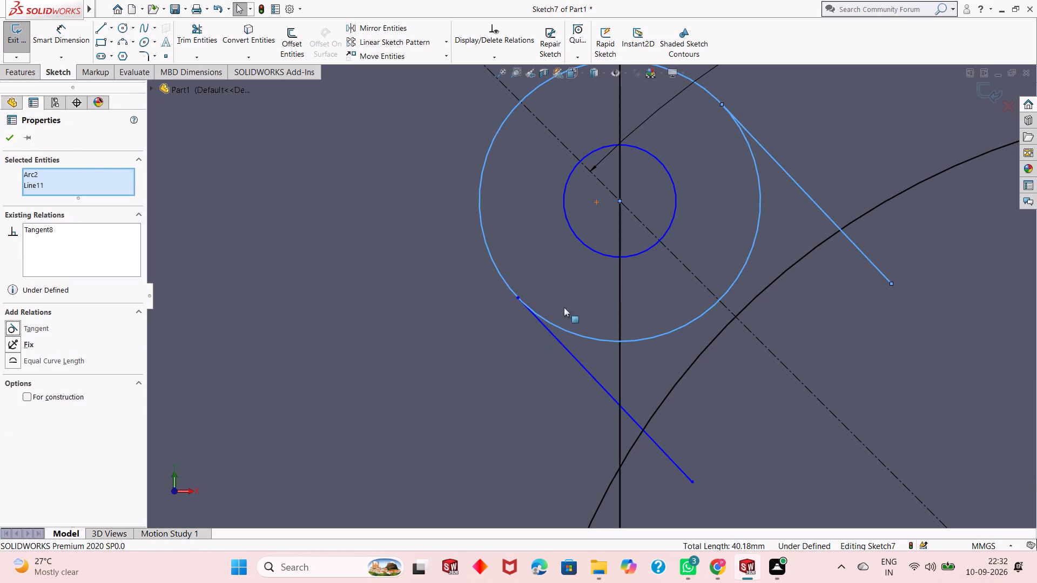
{"action": "left_click", "coordinate": [9, 139]}
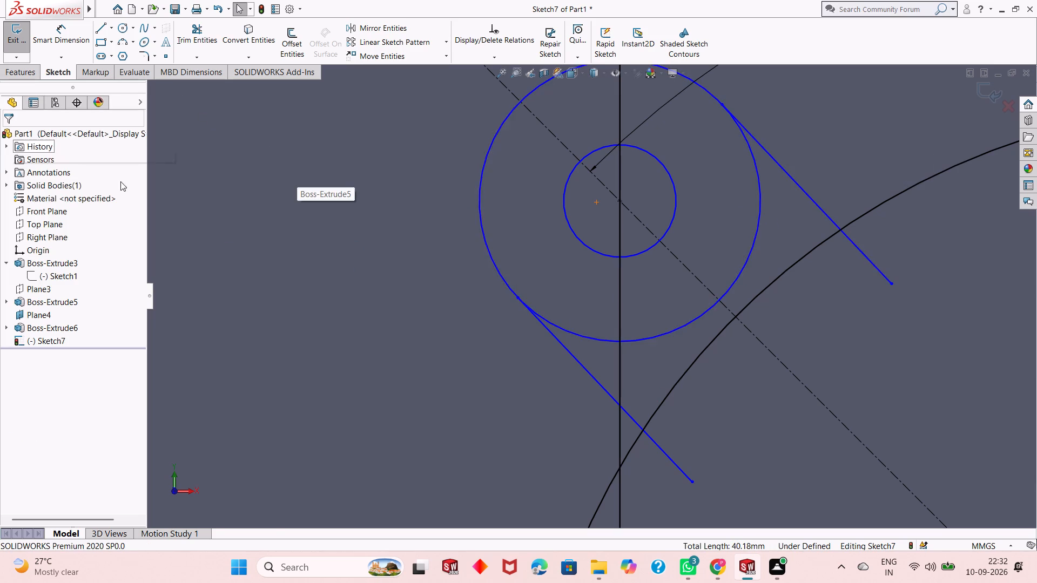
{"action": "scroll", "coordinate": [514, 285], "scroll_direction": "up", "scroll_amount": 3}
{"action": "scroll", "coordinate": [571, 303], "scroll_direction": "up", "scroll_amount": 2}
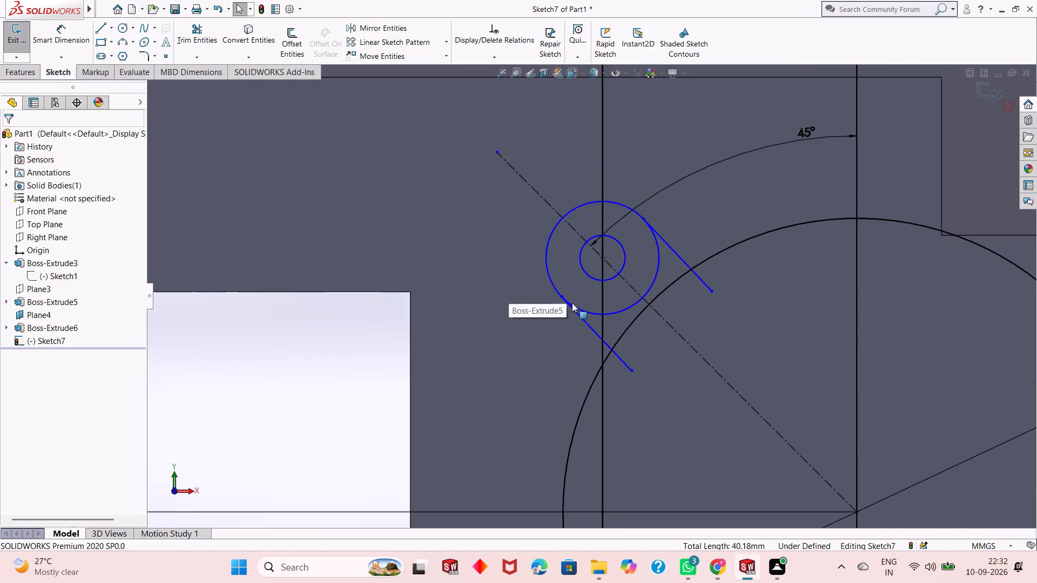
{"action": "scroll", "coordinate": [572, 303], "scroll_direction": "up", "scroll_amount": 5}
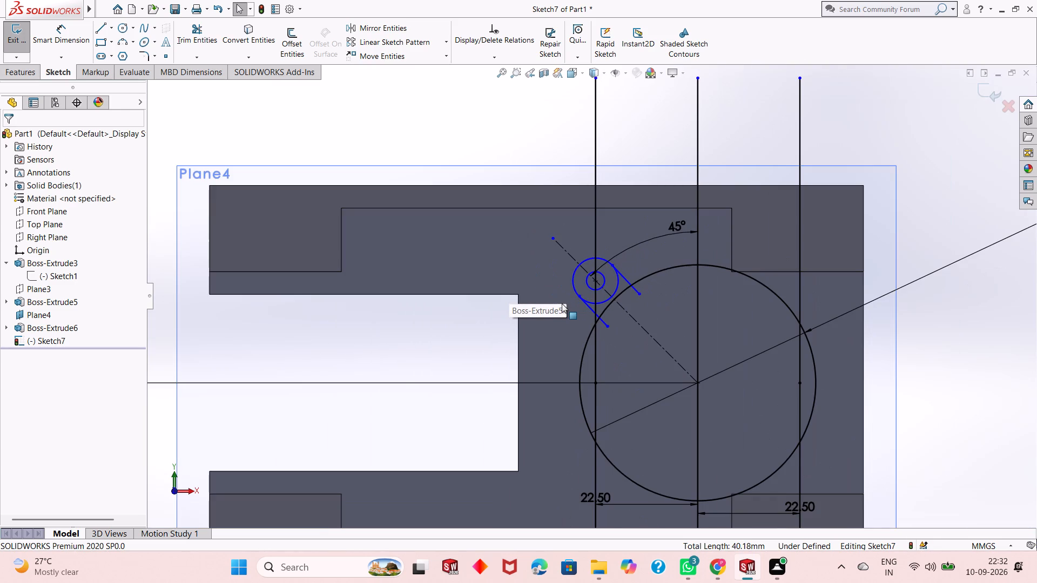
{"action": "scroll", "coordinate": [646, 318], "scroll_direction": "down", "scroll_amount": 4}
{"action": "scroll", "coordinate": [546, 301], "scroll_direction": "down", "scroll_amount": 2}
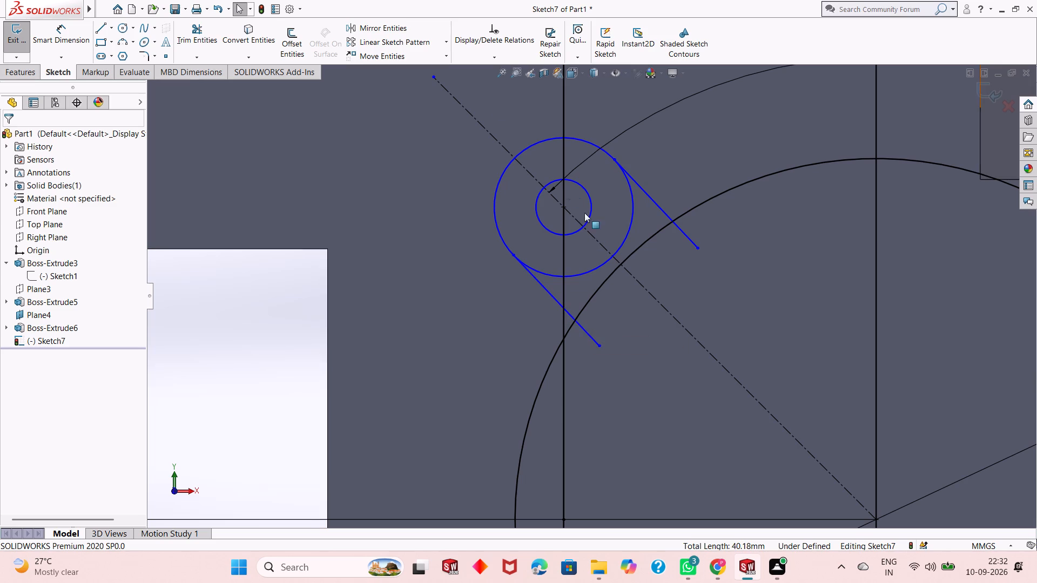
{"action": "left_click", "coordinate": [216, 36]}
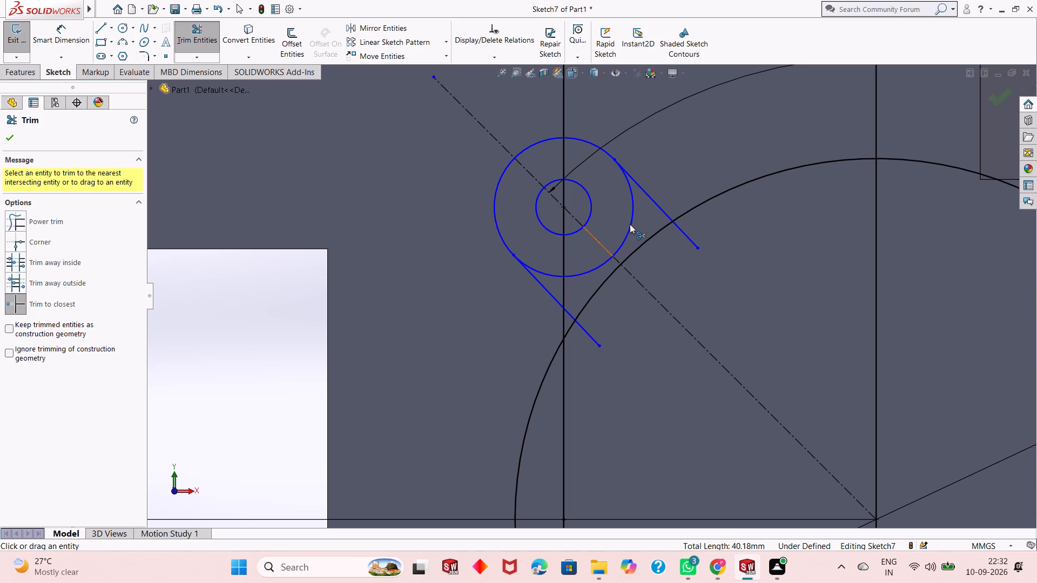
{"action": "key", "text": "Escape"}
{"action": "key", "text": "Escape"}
Delete the diagonal centreline together with its 45° dimension.
{"action": "left_click", "coordinate": [706, 349]}
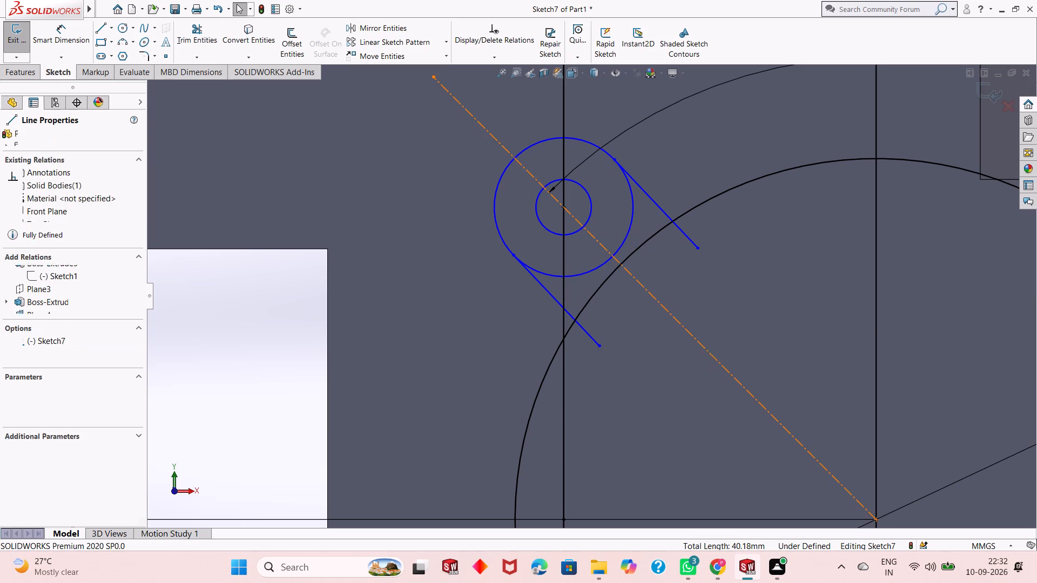
{"action": "key", "text": "Delete"}
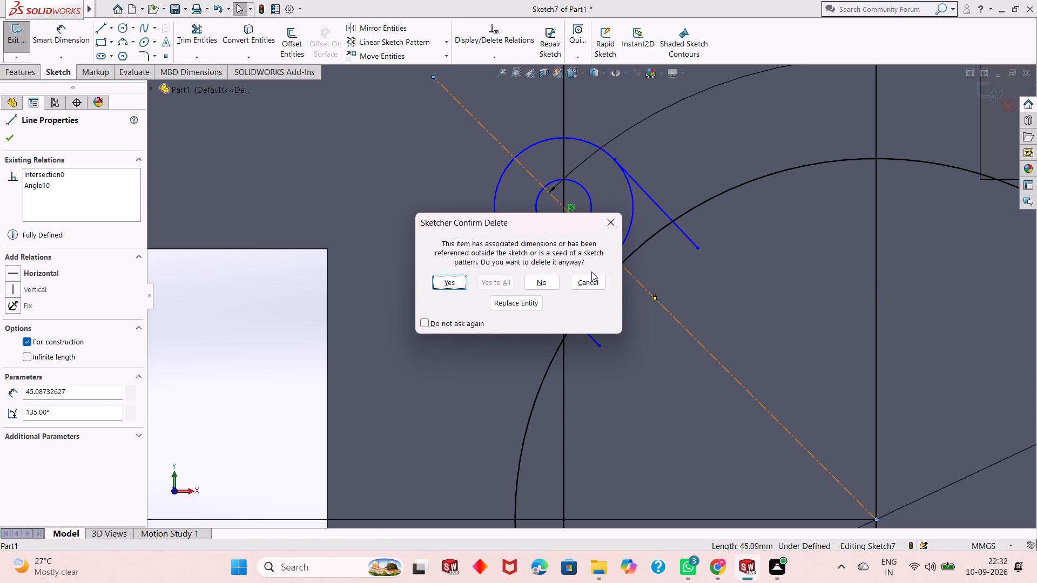
{"action": "left_click", "coordinate": [452, 283]}
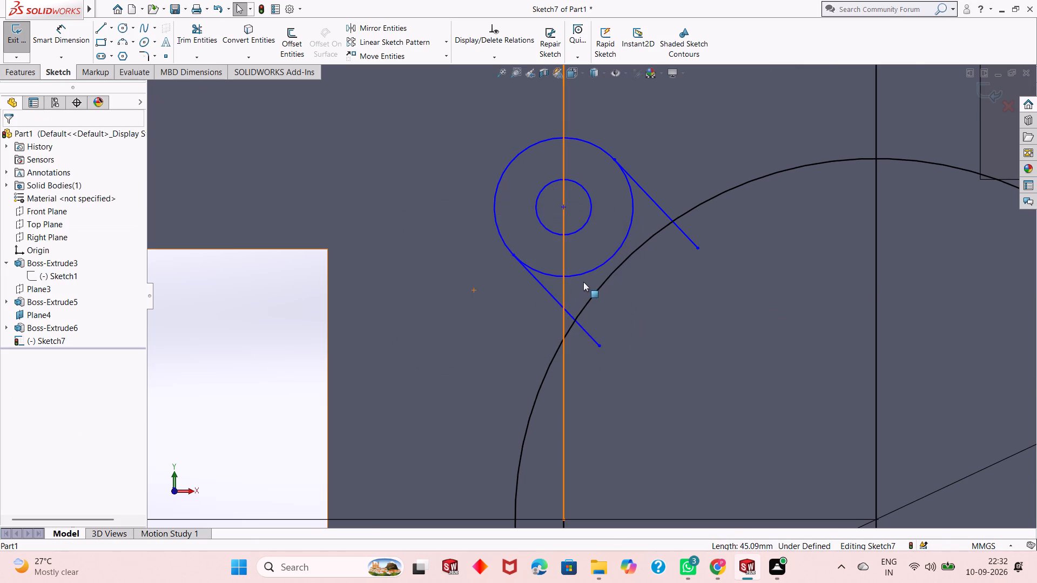
Delete the upper segment of the offset vertical line that passes through the concentric circles.
{"action": "scroll", "coordinate": [583, 281], "scroll_direction": "up", "scroll_amount": 4}
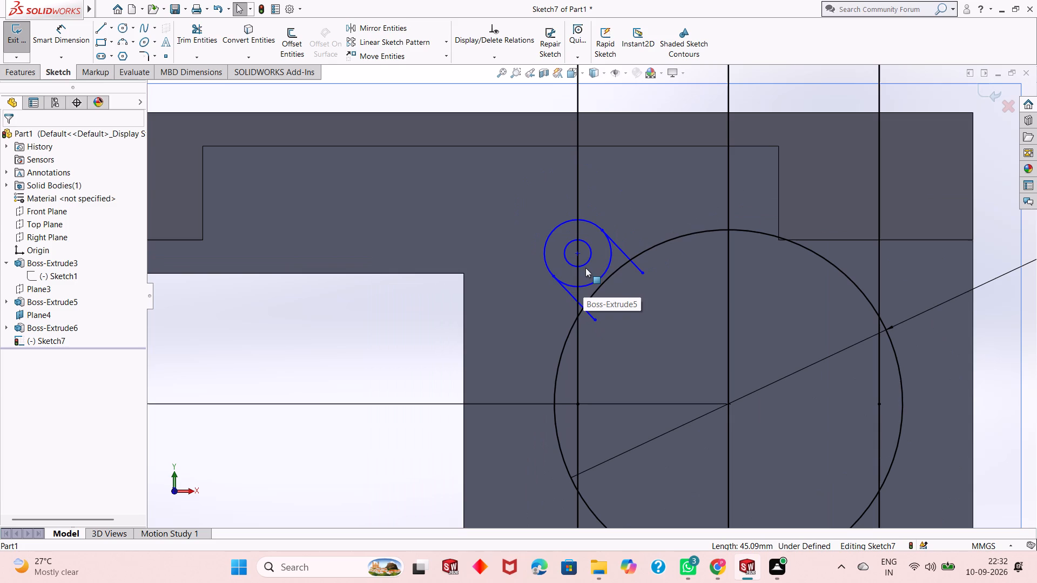
{"action": "left_click", "coordinate": [575, 200]}
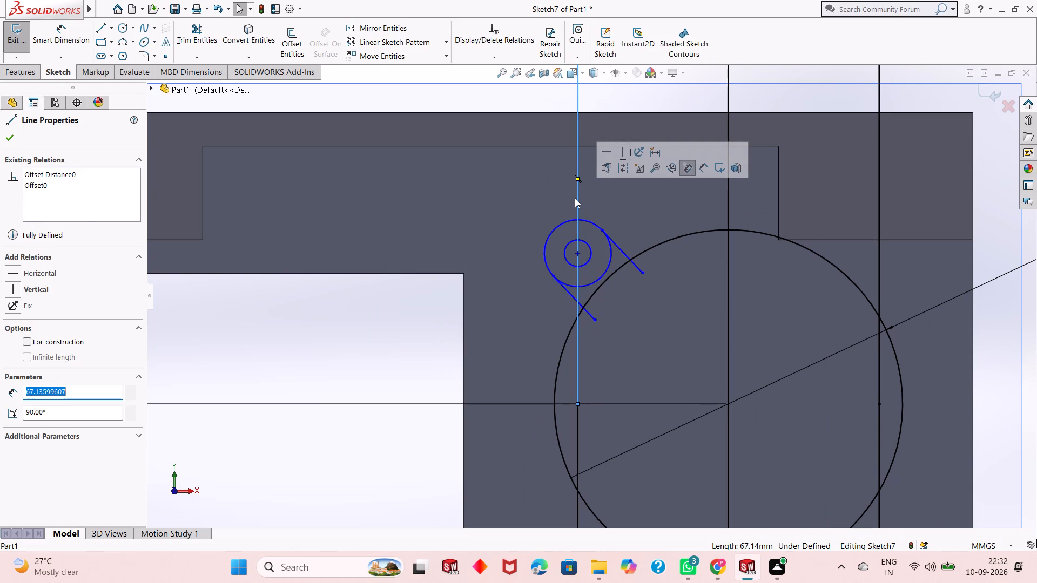
{"action": "key", "text": "Delete"}
Trim away the arc of the 5 mm radius circle between the two tangent lines, on the side facing the large circle.
{"action": "scroll", "coordinate": [594, 252], "scroll_direction": "down", "scroll_amount": 1}
{"action": "scroll", "coordinate": [595, 350], "scroll_direction": "up", "scroll_amount": 3}
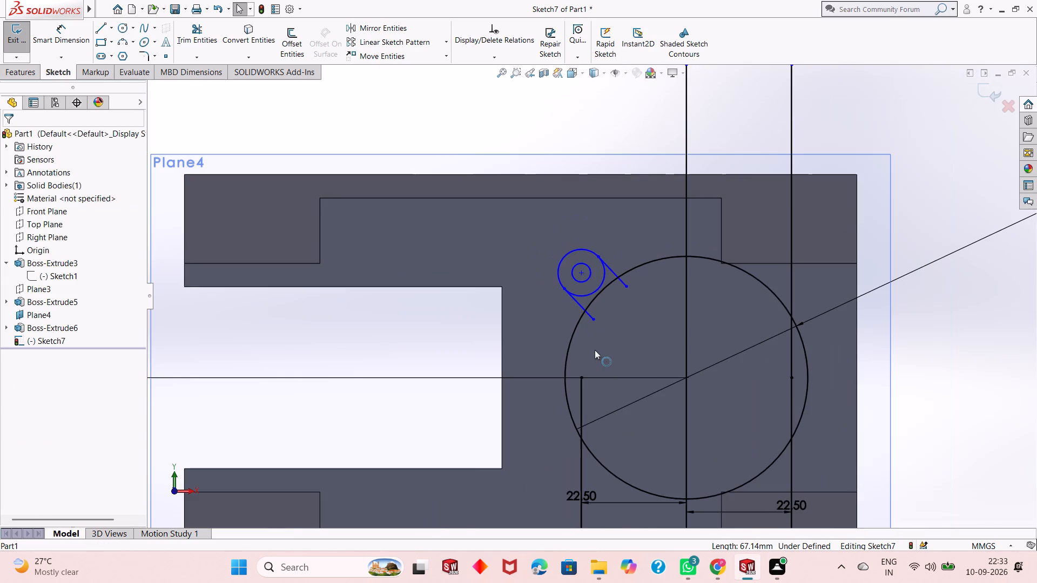
{"action": "scroll", "coordinate": [624, 288], "scroll_direction": "down", "scroll_amount": 3}
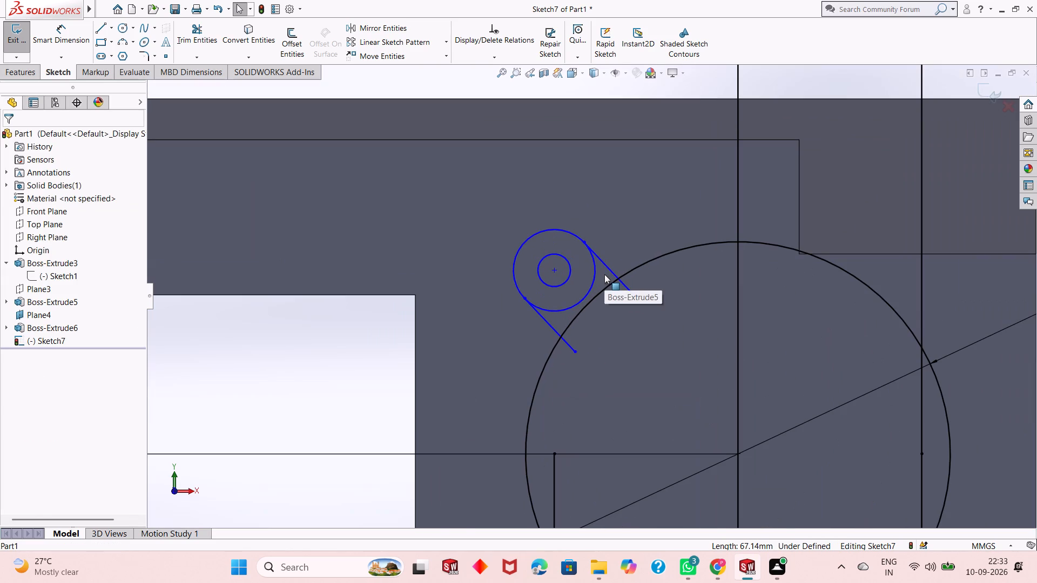
{"action": "left_click", "coordinate": [200, 38]}
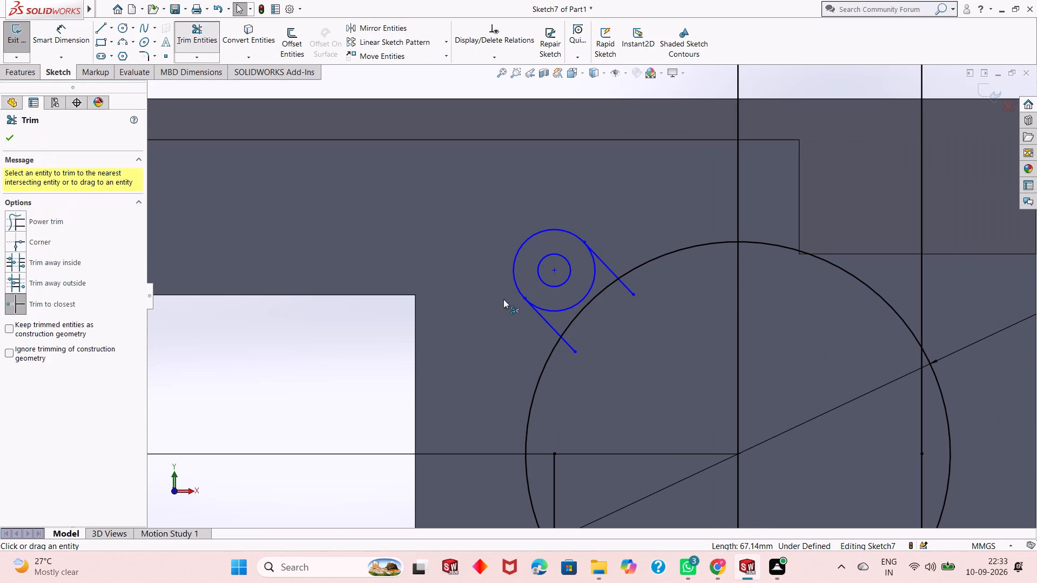
{"action": "left_click", "coordinate": [568, 311]}
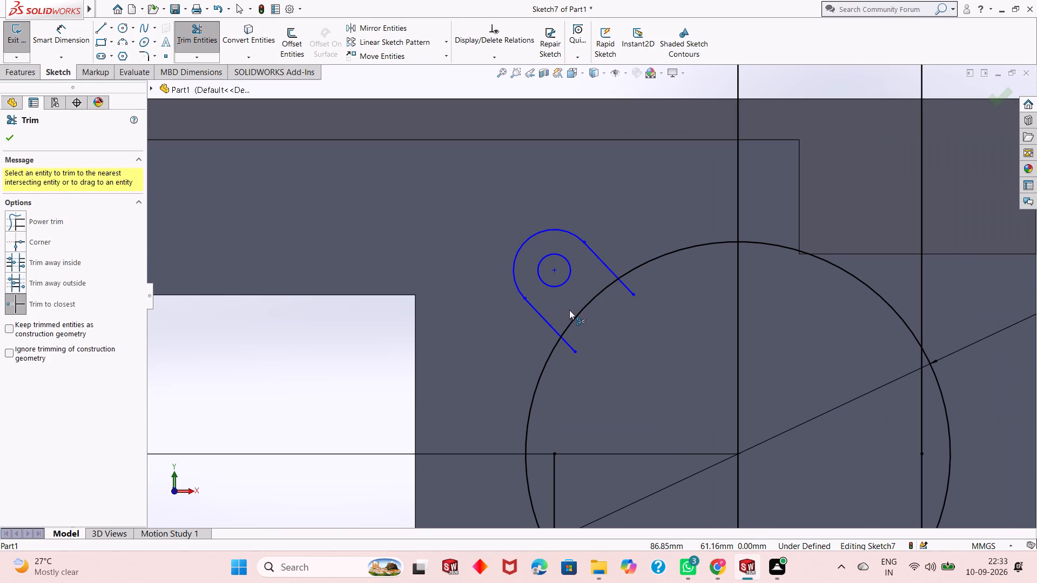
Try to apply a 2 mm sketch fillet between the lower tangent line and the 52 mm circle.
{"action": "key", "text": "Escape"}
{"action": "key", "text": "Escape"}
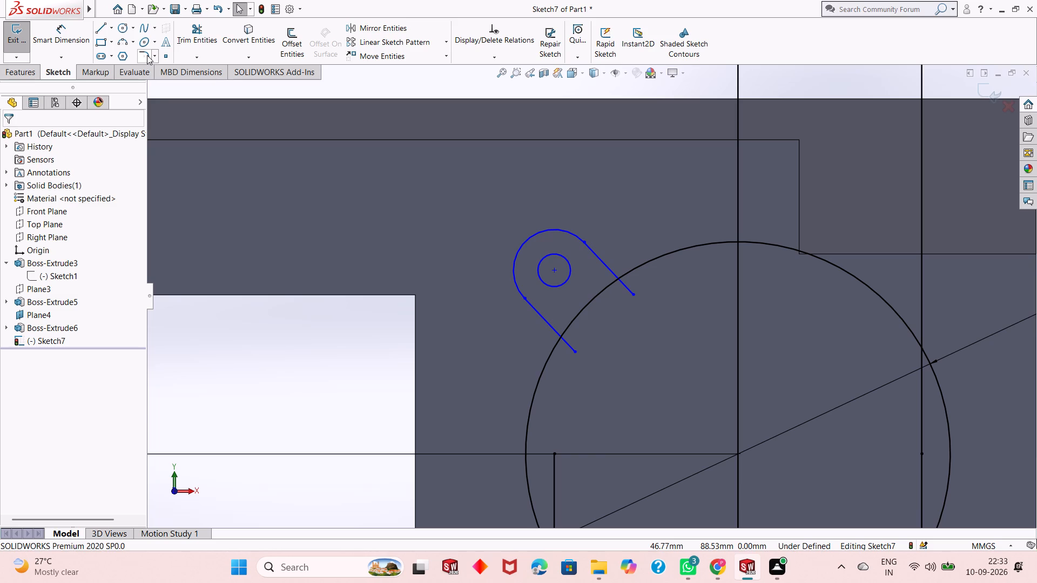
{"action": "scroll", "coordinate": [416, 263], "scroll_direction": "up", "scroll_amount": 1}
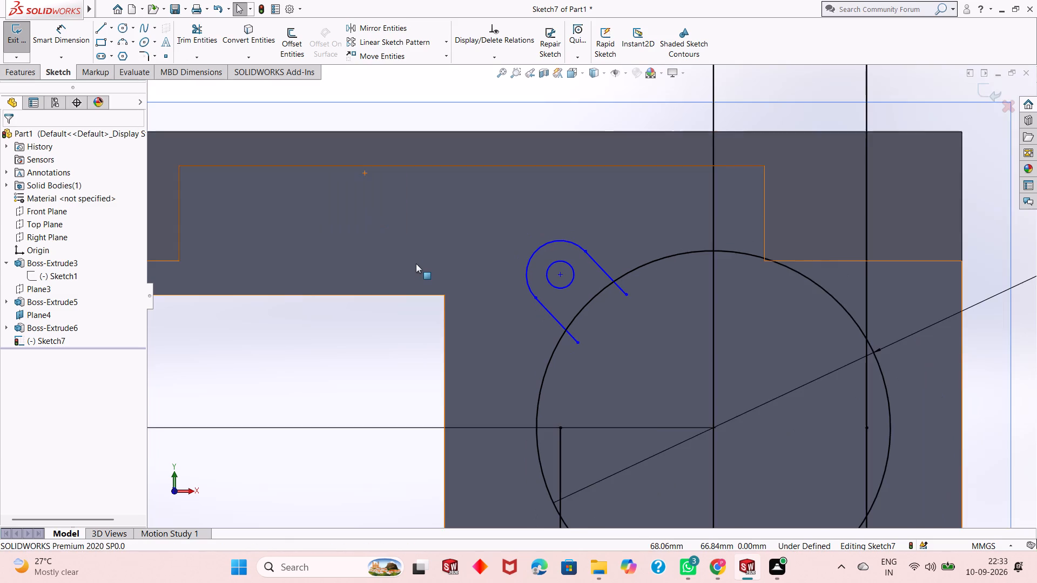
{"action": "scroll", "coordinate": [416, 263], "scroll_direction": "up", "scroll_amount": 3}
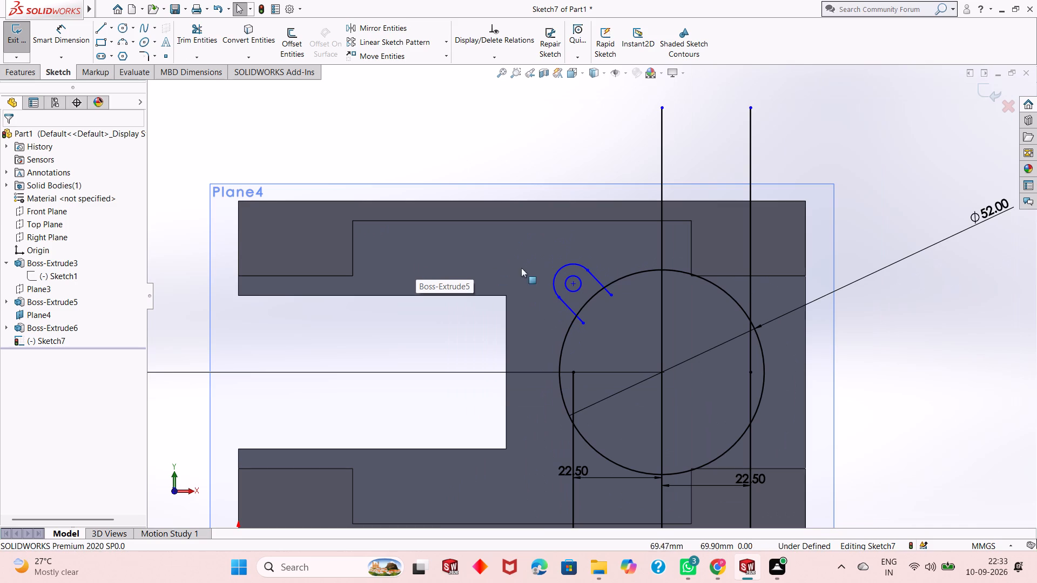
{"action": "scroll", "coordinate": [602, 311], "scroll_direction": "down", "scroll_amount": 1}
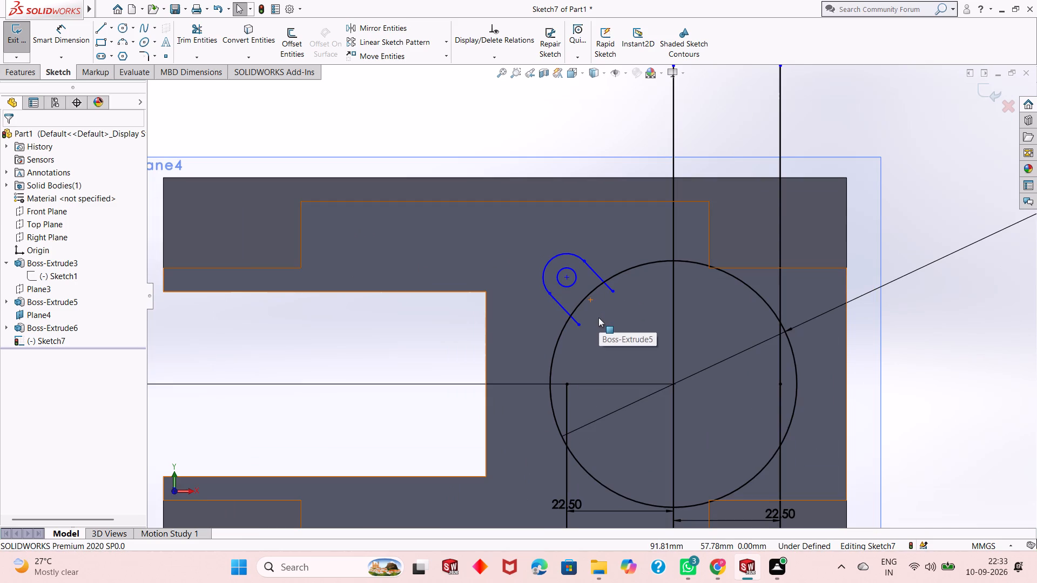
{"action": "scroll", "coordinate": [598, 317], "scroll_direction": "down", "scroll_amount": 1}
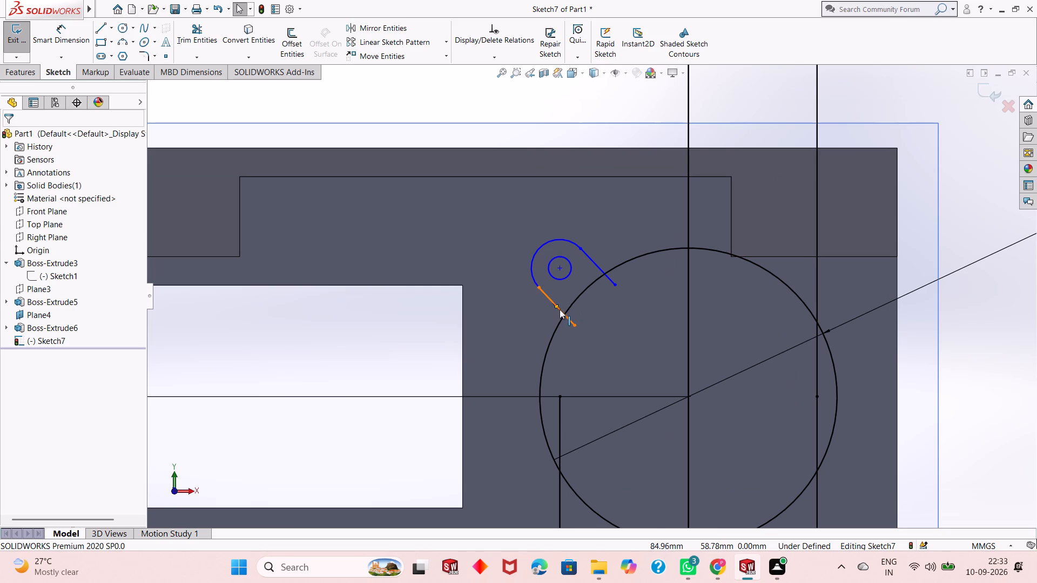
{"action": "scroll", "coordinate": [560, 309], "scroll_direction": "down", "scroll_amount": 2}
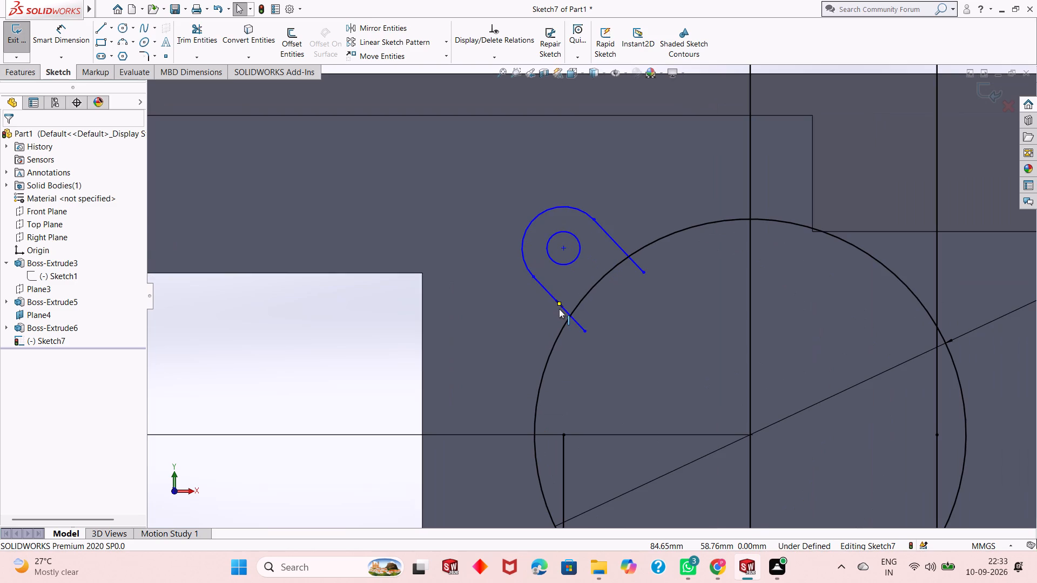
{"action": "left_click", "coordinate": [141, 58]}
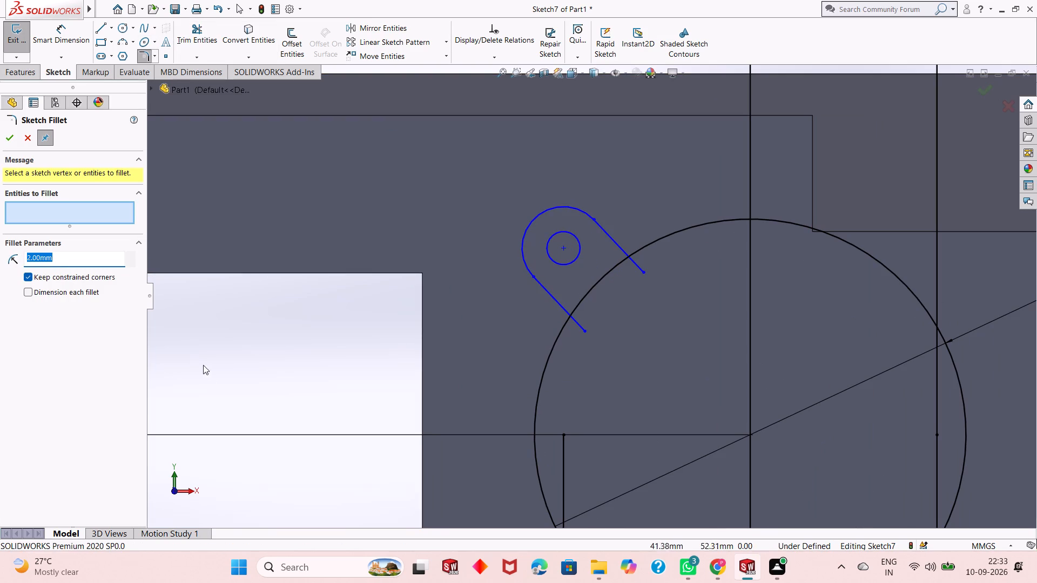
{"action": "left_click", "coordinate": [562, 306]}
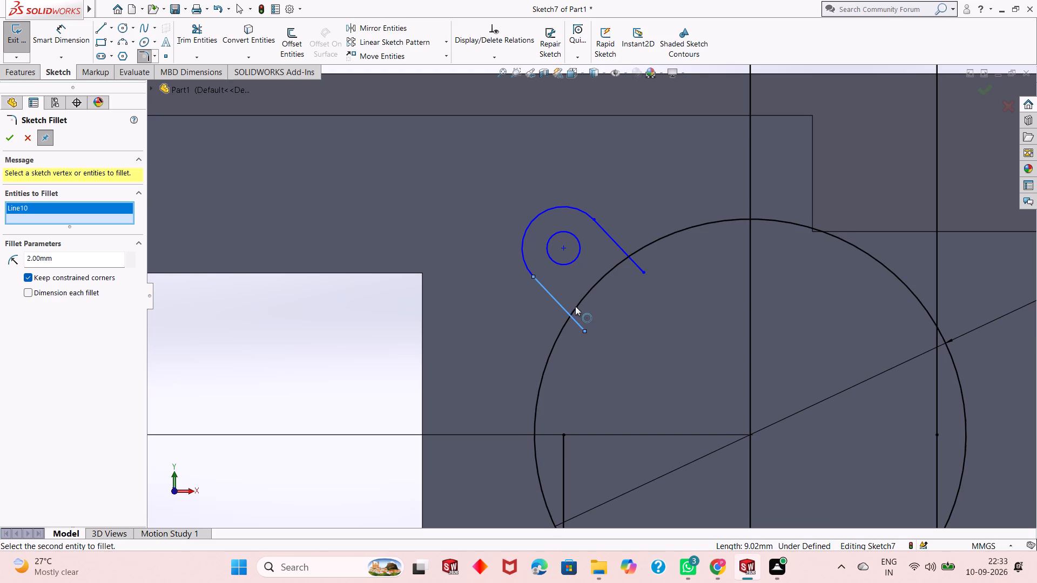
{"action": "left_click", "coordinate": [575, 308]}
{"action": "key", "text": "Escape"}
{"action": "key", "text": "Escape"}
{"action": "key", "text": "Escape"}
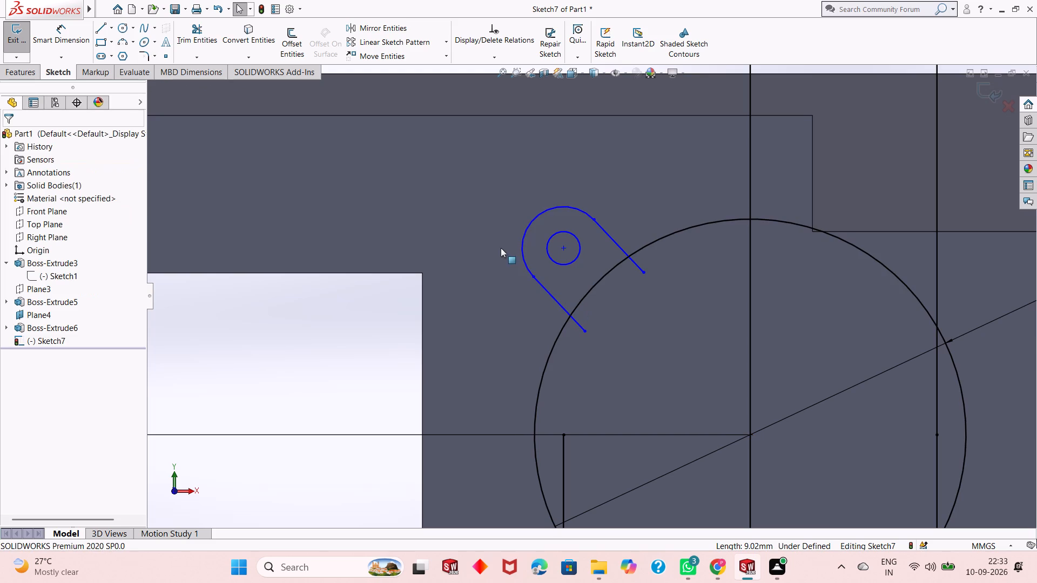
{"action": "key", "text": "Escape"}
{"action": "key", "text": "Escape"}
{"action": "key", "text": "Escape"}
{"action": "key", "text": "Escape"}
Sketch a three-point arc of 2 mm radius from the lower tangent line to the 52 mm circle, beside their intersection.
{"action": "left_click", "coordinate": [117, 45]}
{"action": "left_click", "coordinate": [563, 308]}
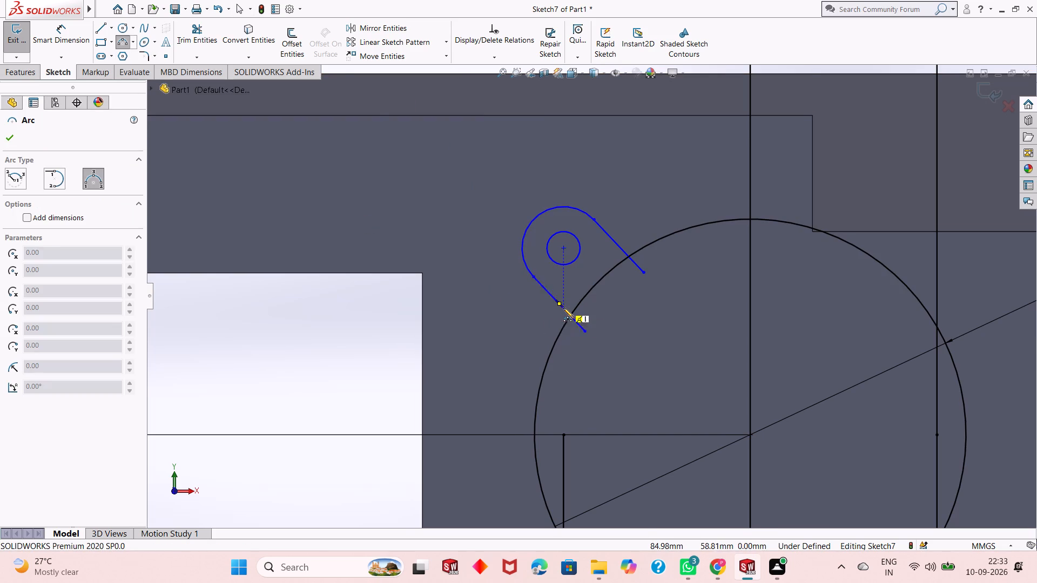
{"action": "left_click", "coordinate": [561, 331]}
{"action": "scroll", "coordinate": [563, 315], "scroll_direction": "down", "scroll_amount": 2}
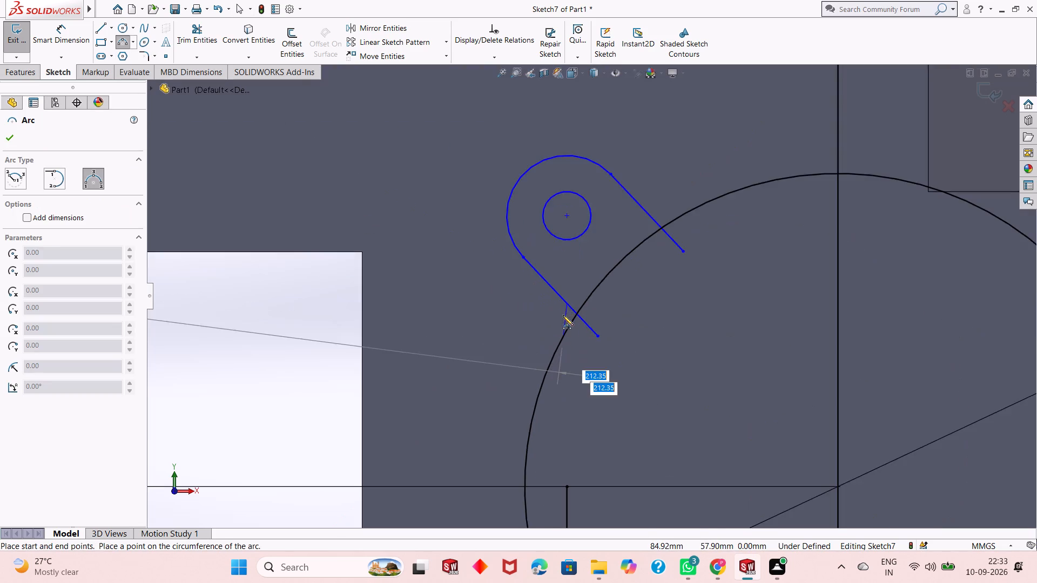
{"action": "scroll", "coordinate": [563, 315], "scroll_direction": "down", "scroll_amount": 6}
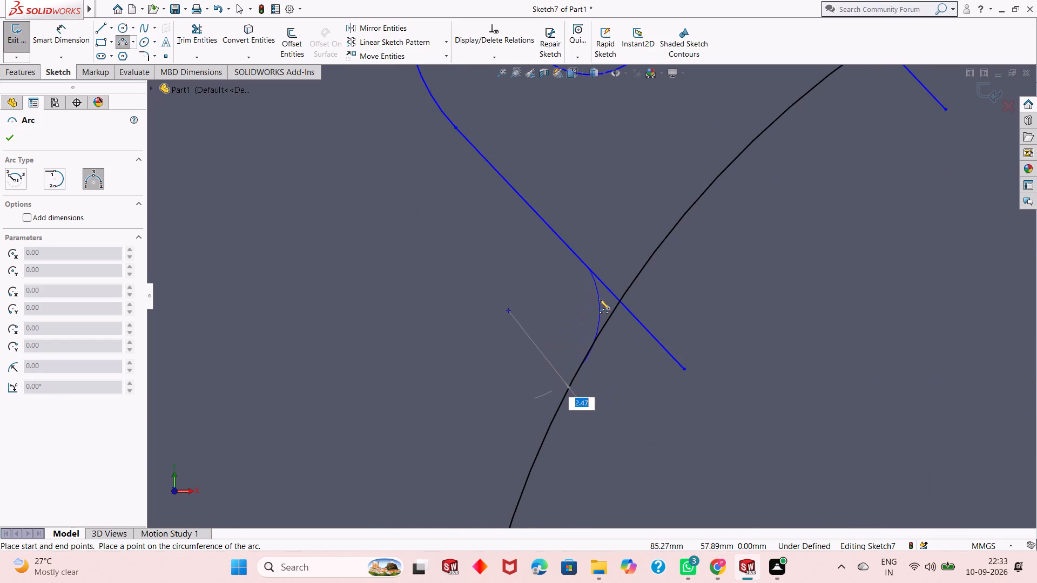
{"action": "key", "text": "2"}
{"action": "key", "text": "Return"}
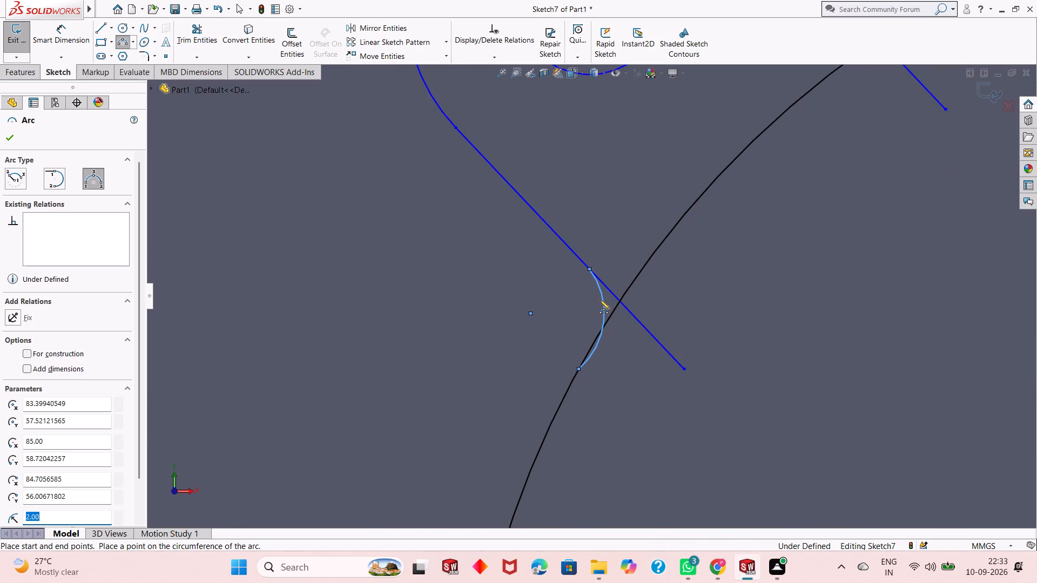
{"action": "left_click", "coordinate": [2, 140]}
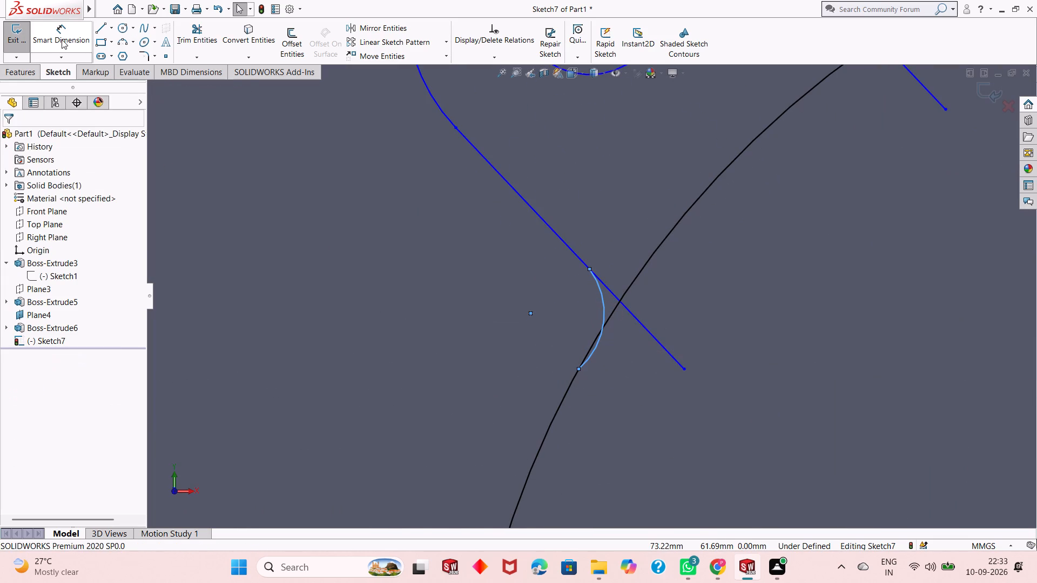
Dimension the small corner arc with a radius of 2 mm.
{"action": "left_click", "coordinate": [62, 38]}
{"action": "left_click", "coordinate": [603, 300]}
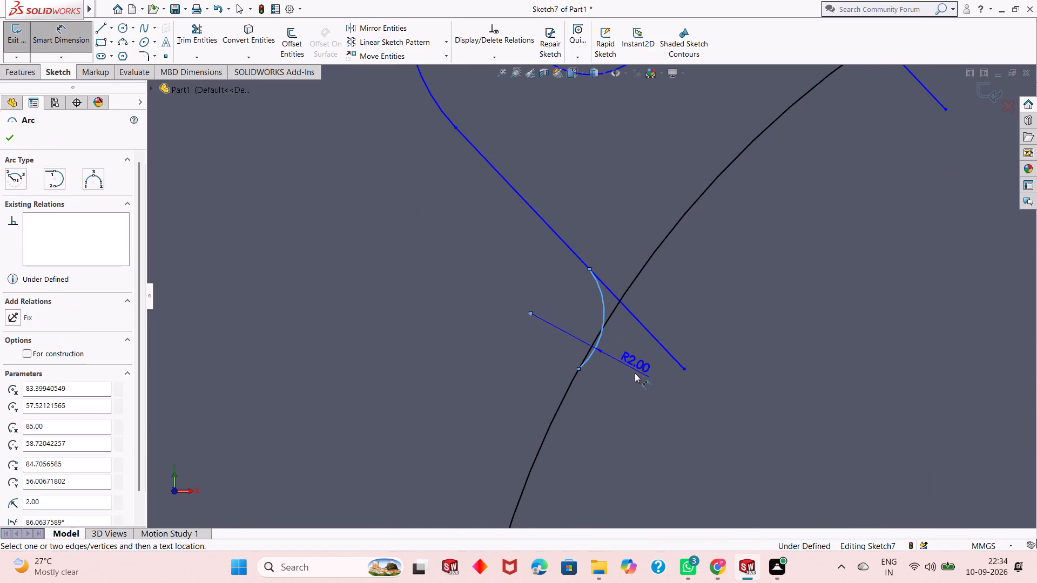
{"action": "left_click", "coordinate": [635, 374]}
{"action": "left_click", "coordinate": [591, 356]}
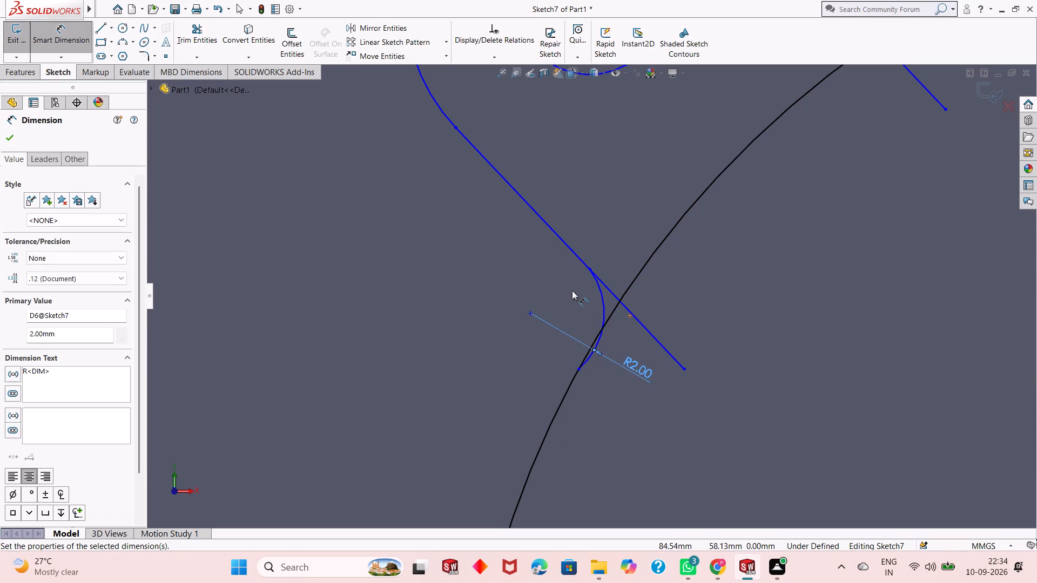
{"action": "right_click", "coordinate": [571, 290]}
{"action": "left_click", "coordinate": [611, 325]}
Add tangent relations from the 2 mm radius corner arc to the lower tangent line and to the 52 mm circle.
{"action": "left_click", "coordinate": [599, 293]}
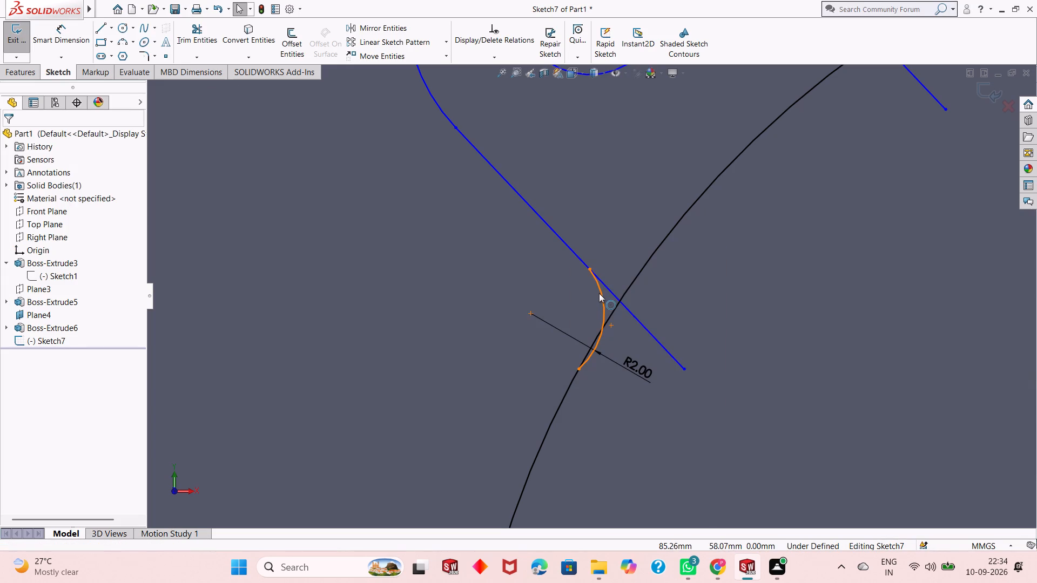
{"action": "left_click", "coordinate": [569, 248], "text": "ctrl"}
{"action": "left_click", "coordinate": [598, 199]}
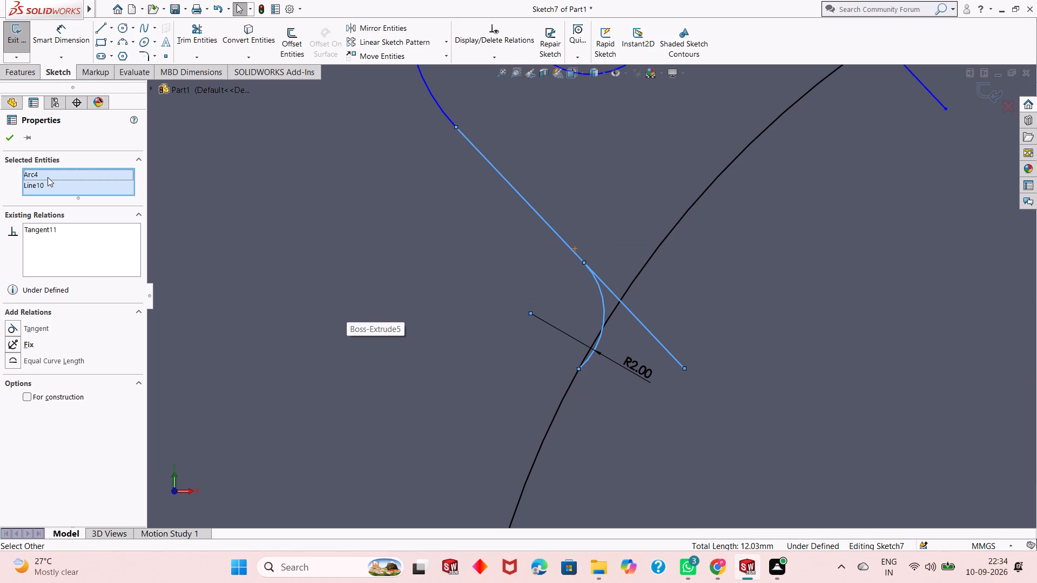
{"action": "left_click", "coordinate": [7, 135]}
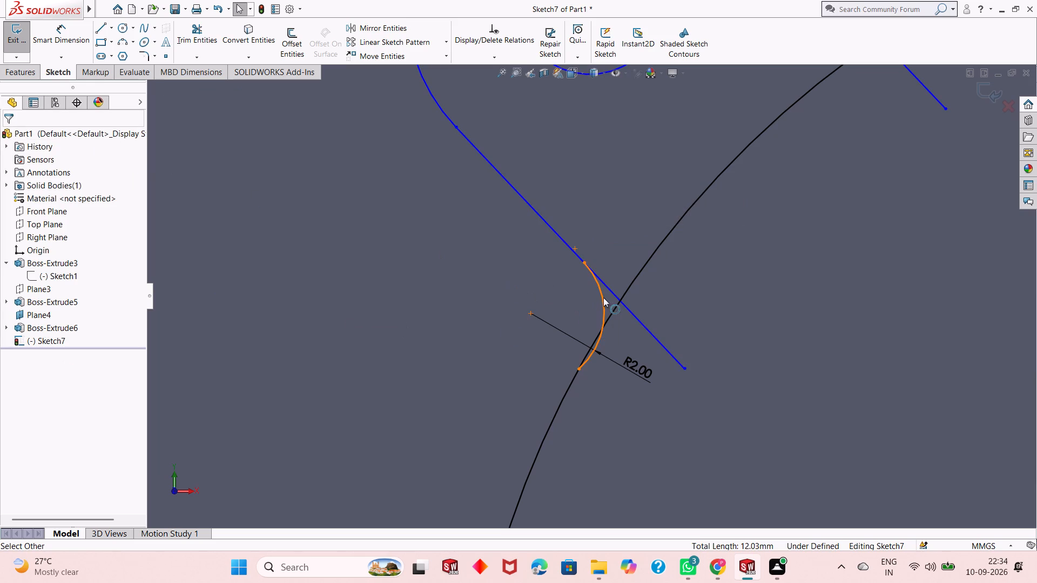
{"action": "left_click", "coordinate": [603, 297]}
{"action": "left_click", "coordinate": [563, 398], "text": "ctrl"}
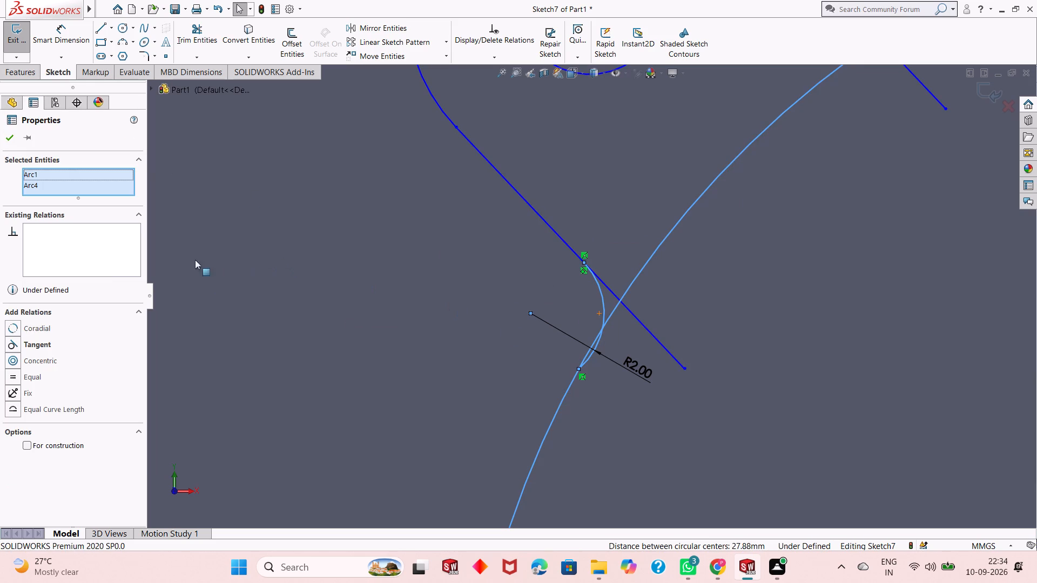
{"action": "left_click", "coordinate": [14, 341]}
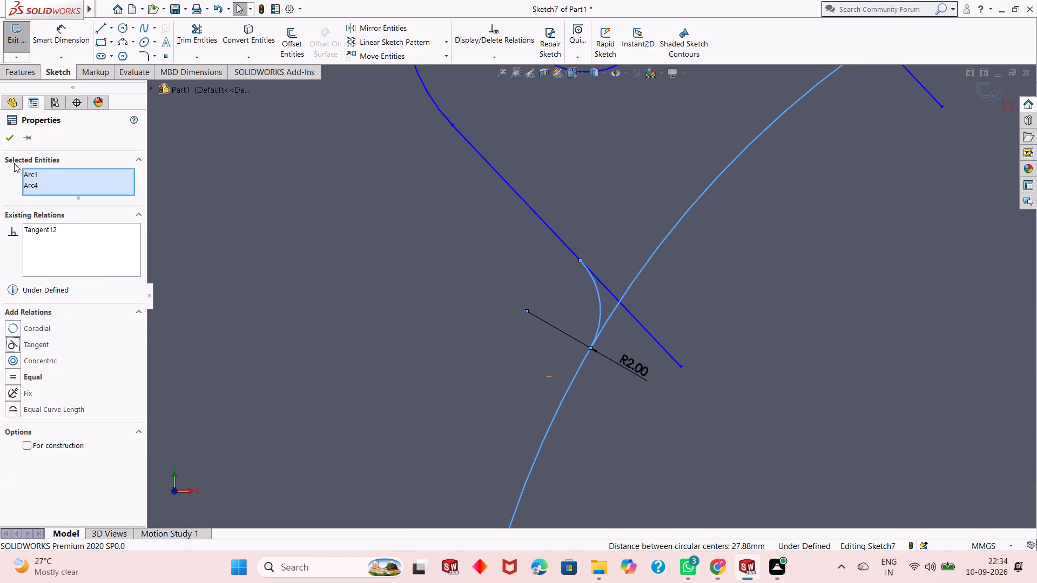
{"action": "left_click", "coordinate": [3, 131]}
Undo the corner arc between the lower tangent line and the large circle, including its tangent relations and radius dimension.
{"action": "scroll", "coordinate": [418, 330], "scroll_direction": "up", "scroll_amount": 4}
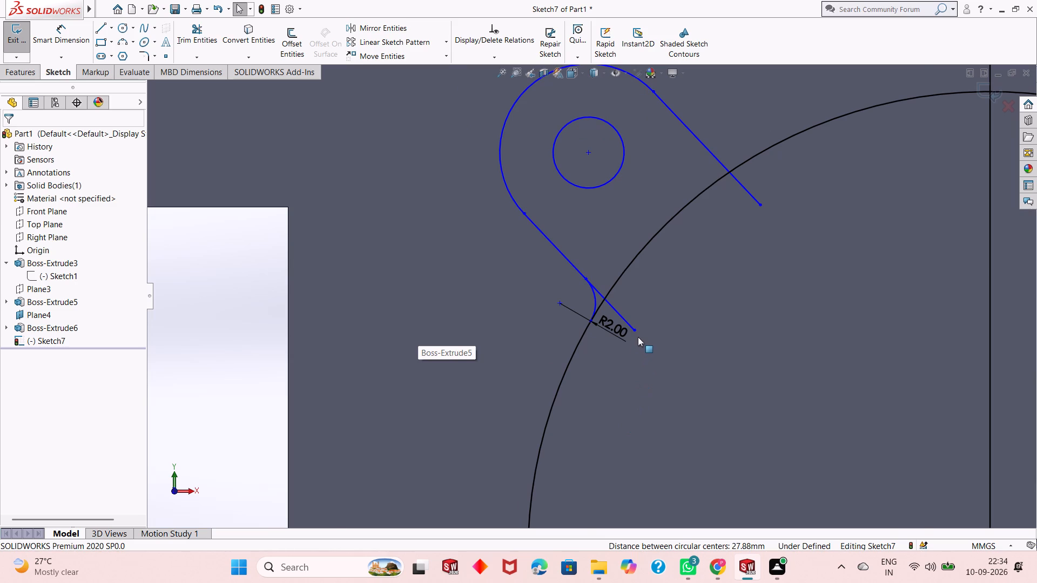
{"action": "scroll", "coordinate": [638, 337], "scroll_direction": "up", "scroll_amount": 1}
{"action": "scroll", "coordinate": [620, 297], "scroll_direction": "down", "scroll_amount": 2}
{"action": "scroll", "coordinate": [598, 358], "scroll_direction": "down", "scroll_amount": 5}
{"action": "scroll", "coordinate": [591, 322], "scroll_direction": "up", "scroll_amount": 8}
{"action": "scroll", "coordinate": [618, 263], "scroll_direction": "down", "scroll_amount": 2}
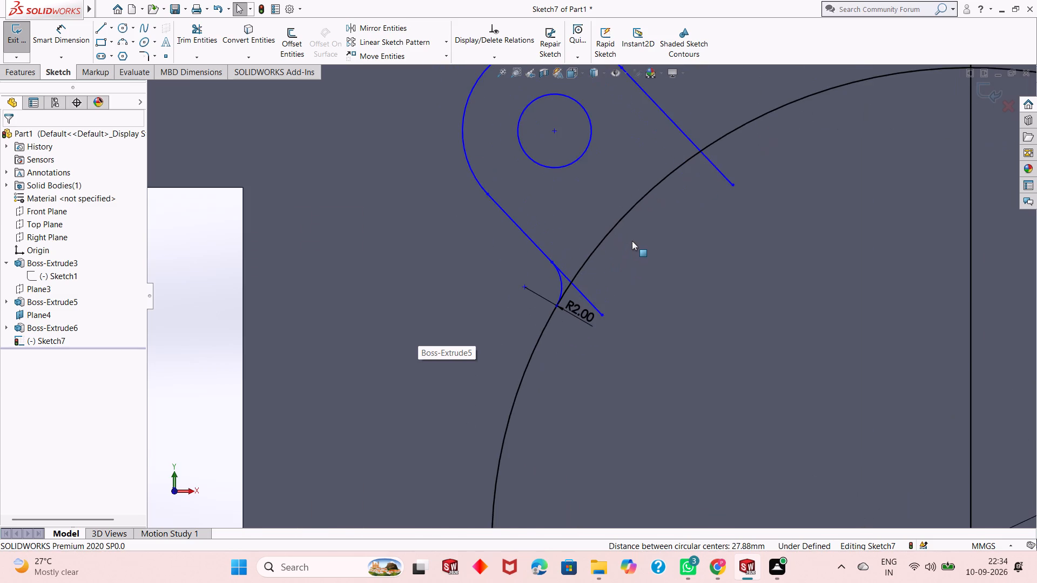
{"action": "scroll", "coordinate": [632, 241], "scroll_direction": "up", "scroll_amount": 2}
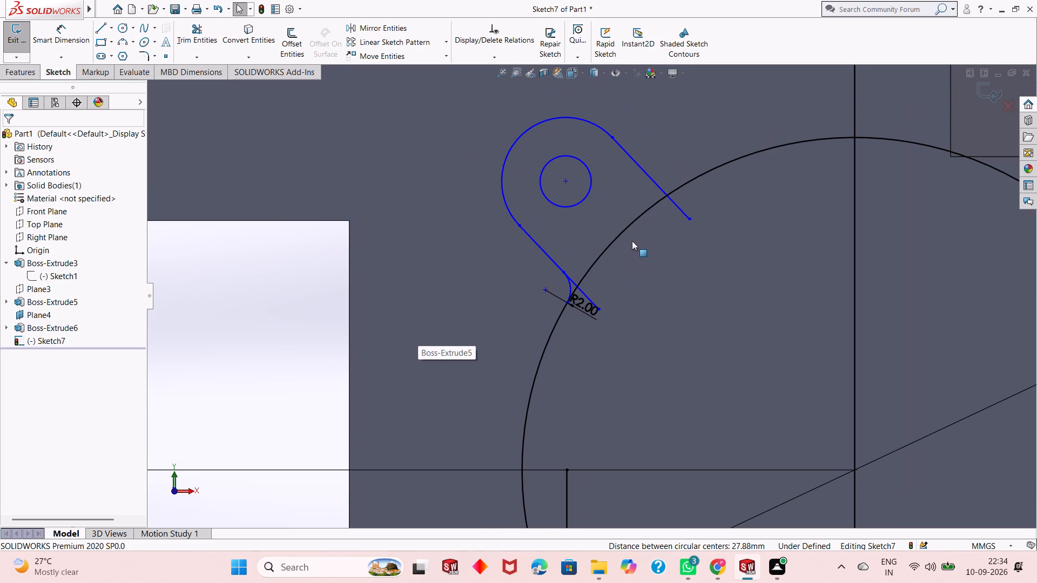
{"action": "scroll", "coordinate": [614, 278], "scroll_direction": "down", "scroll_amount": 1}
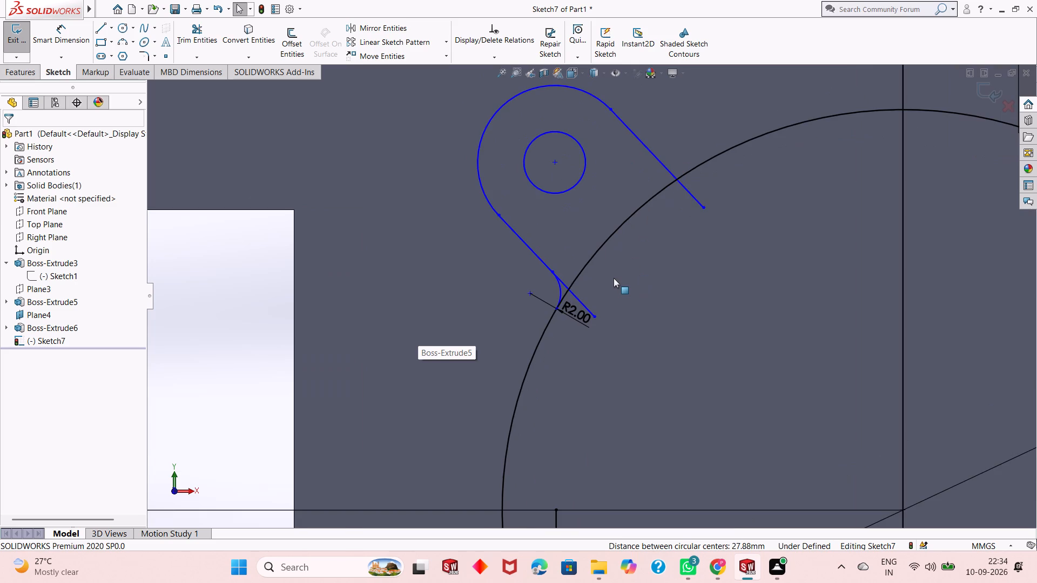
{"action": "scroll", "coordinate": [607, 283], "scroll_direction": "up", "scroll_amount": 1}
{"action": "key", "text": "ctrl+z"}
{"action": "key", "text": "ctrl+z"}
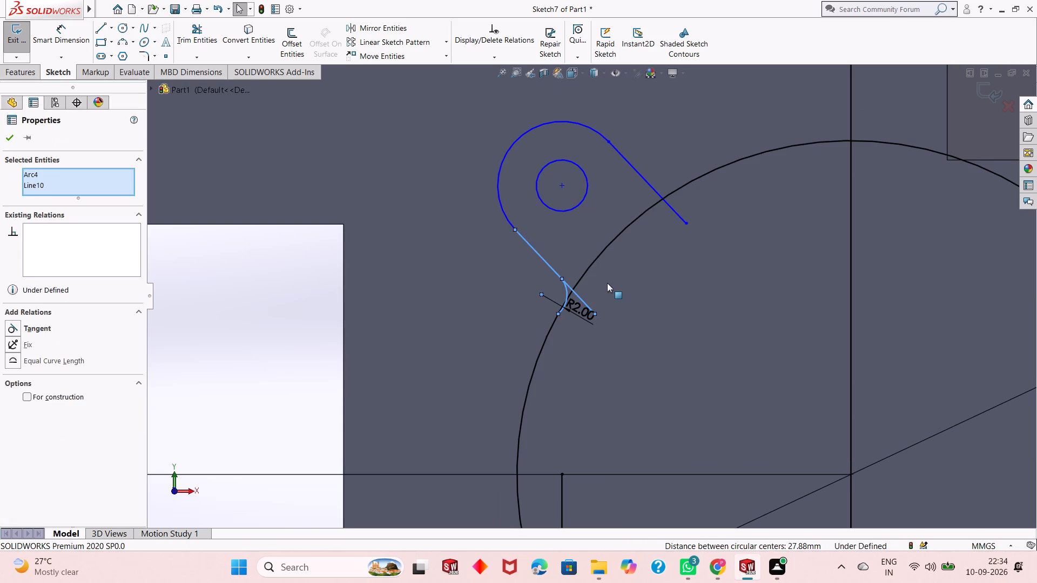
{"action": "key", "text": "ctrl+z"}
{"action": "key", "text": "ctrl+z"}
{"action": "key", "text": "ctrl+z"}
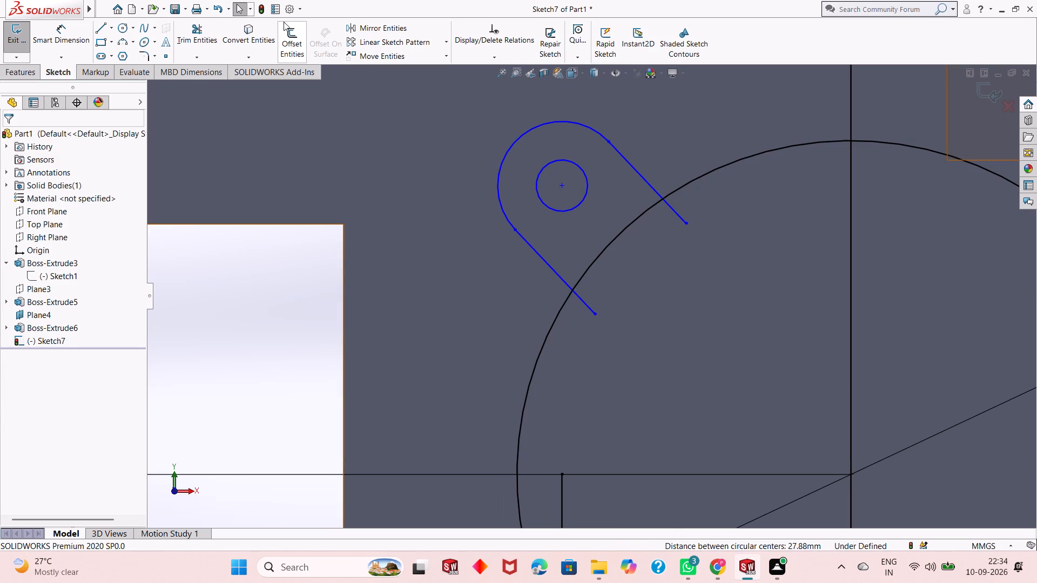
Trim away the 52 mm circle's arc between the two tangent lines and both line ends extending inside the circle.
{"action": "left_click", "coordinate": [187, 35]}
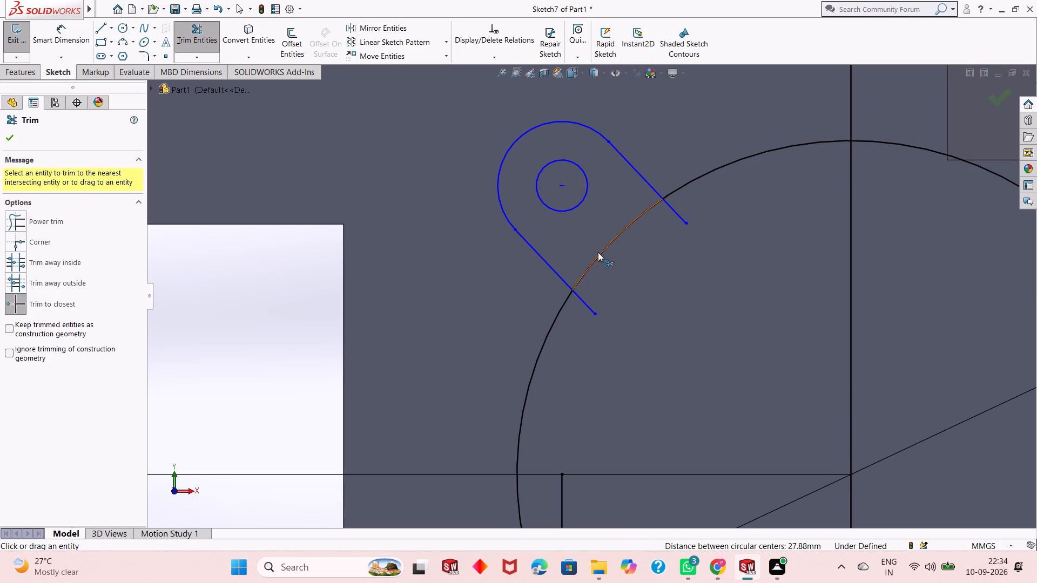
{"action": "left_click", "coordinate": [598, 252]}
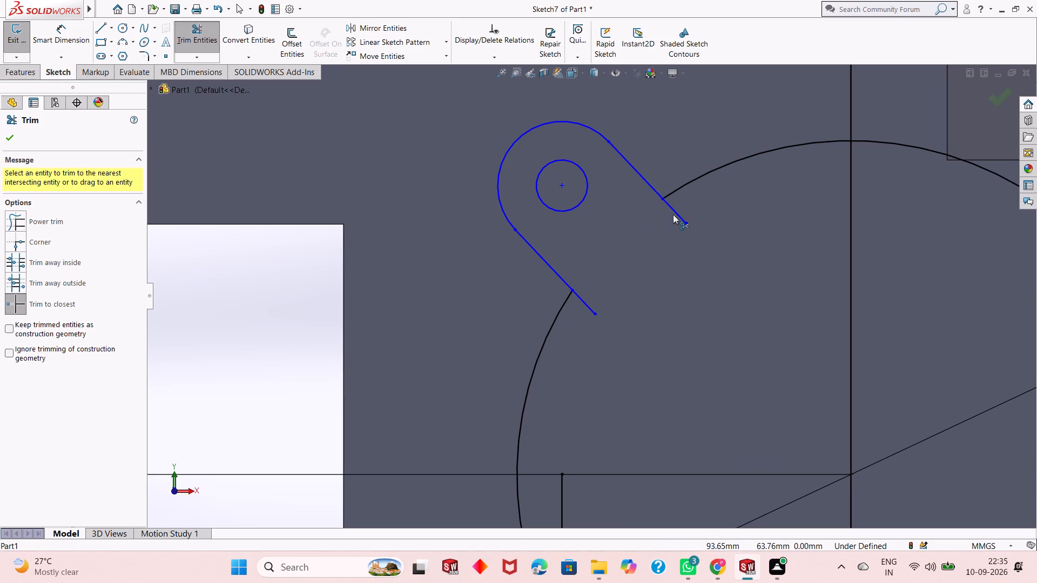
{"action": "left_click", "coordinate": [675, 213]}
{"action": "left_click", "coordinate": [583, 304]}
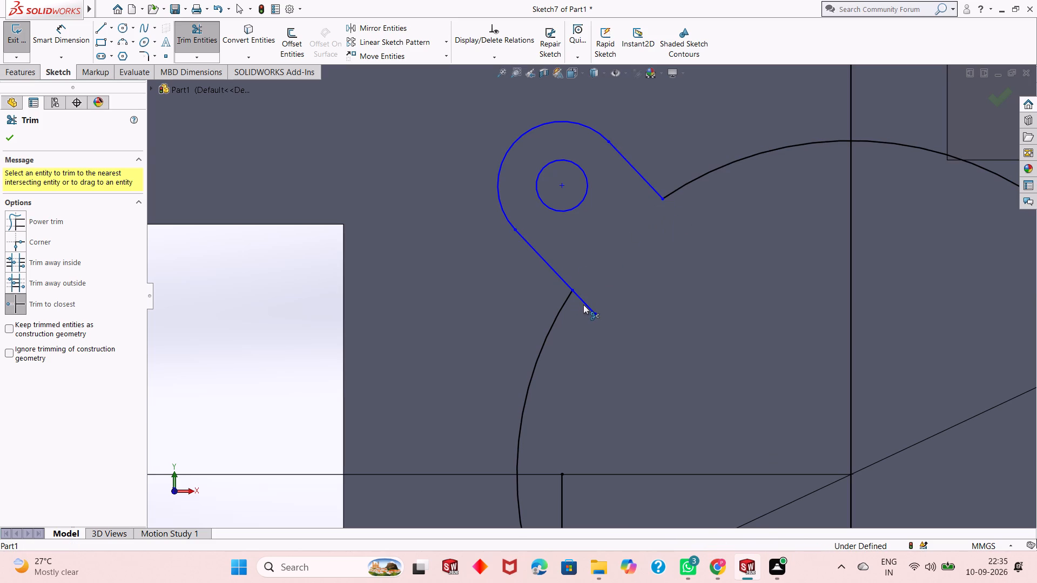
{"action": "scroll", "coordinate": [584, 301], "scroll_direction": "down", "scroll_amount": 4}
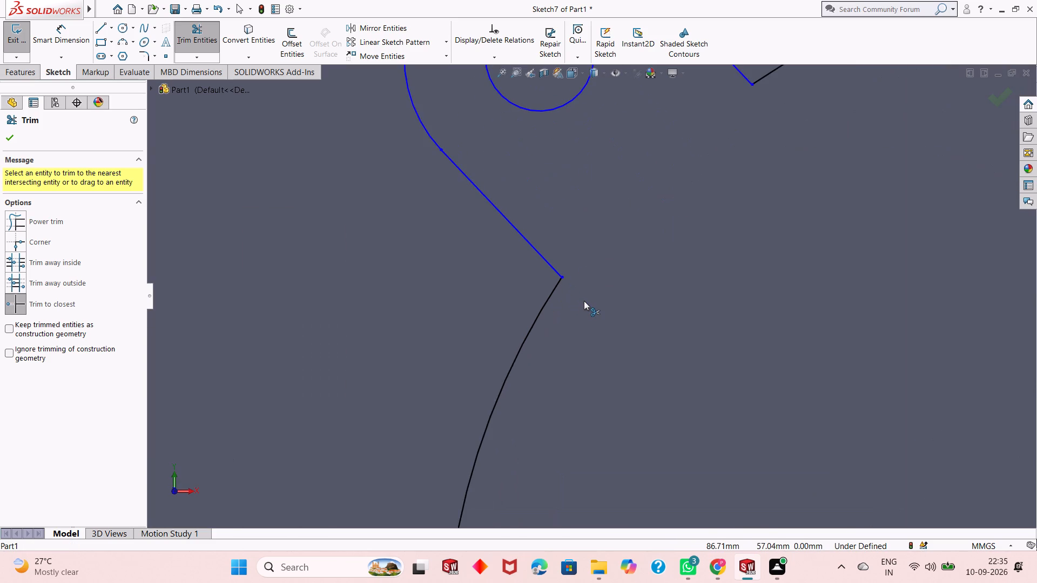
{"action": "scroll", "coordinate": [584, 301], "scroll_direction": "up", "scroll_amount": 4}
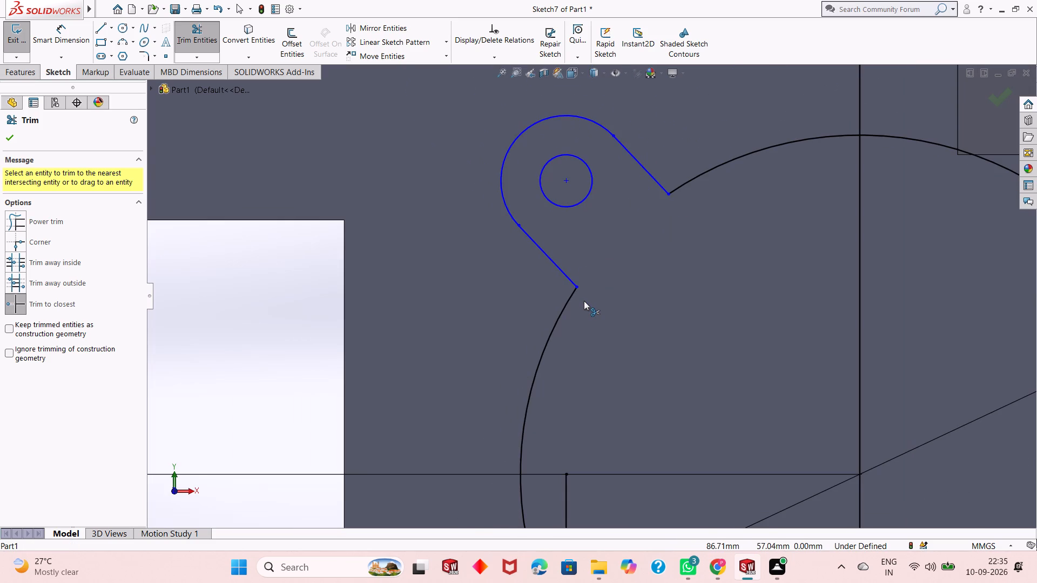
{"action": "scroll", "coordinate": [584, 301], "scroll_direction": "up", "scroll_amount": 7}
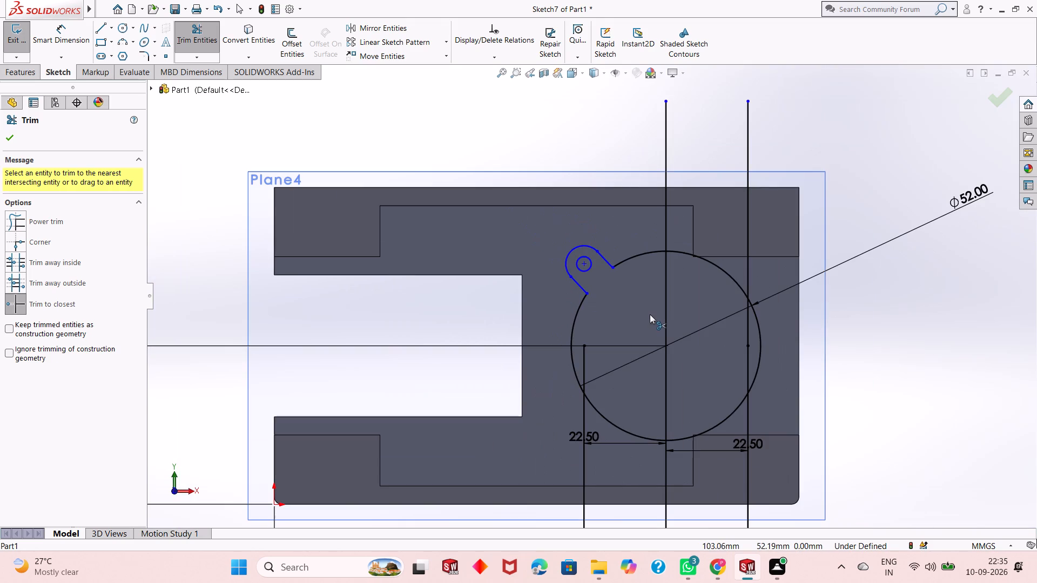
{"action": "key", "text": "Escape"}
{"action": "key", "text": "Escape"}
{"action": "key", "text": "Escape"}
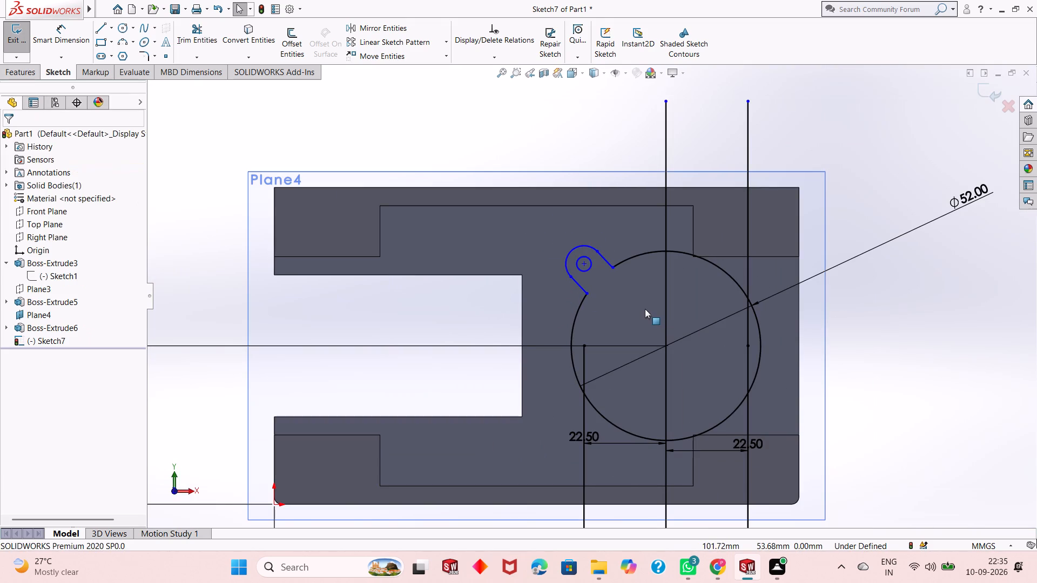
Circular-pattern the lug's outer arc, two tangent lines and hole around the 52 mm circle's centre, with 4 equally spaced instances over 360 degrees.
{"action": "key", "text": "Escape"}
{"action": "left_click", "coordinate": [603, 257]}
{"action": "left_click", "coordinate": [577, 248], "text": "ctrl"}
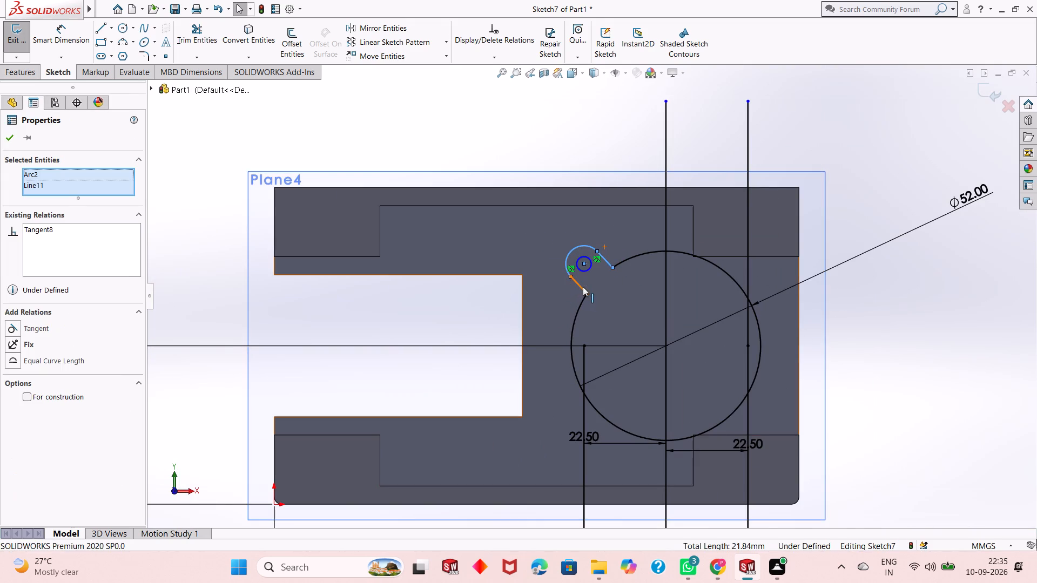
{"action": "left_click", "coordinate": [583, 287], "text": "ctrl"}
{"action": "left_click", "coordinate": [590, 267], "text": "ctrl"}
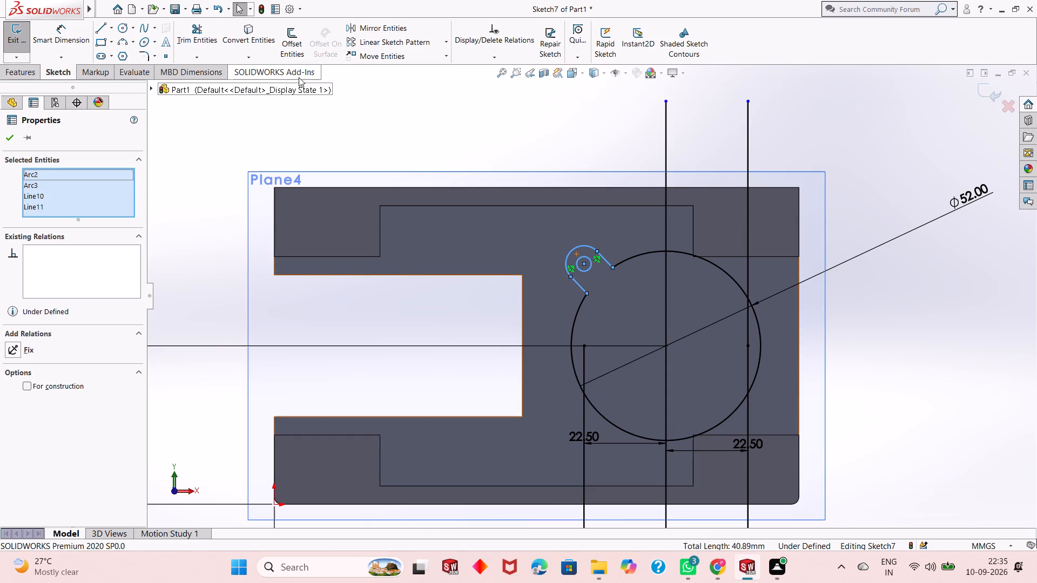
{"action": "left_click", "coordinate": [444, 44]}
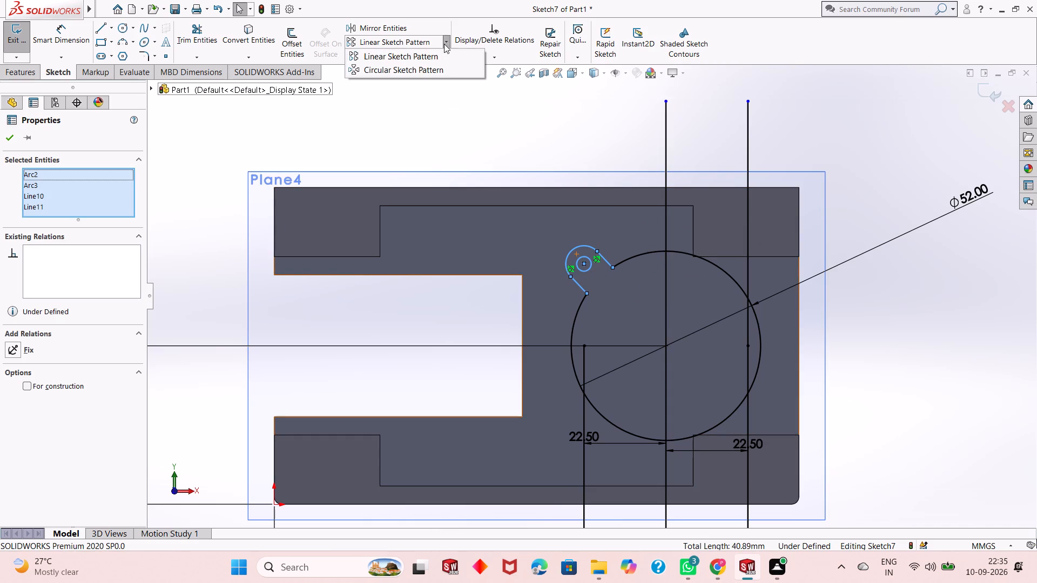
{"action": "left_click", "coordinate": [445, 67]}
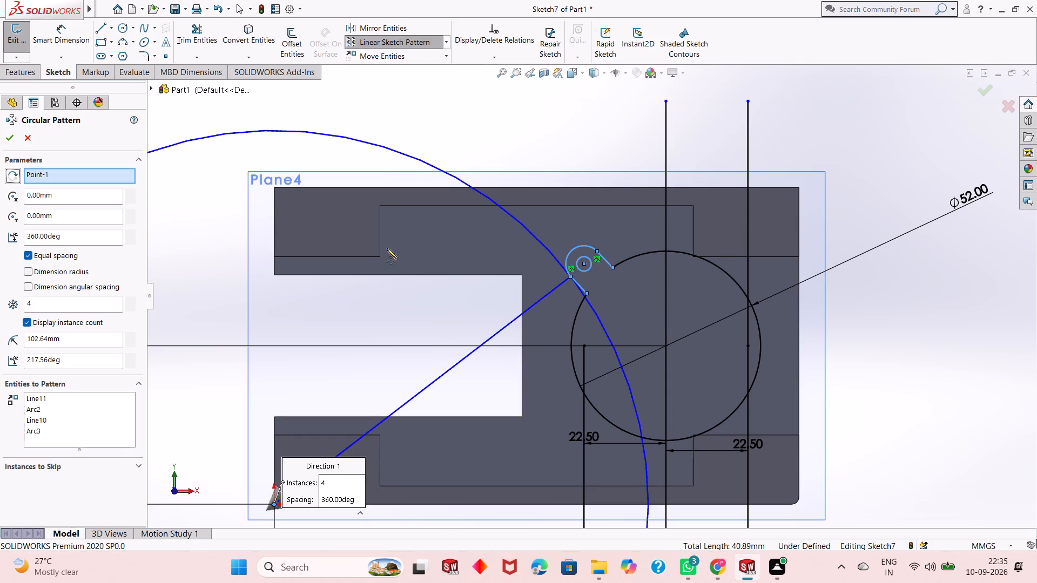
{"action": "right_click", "coordinate": [88, 173]}
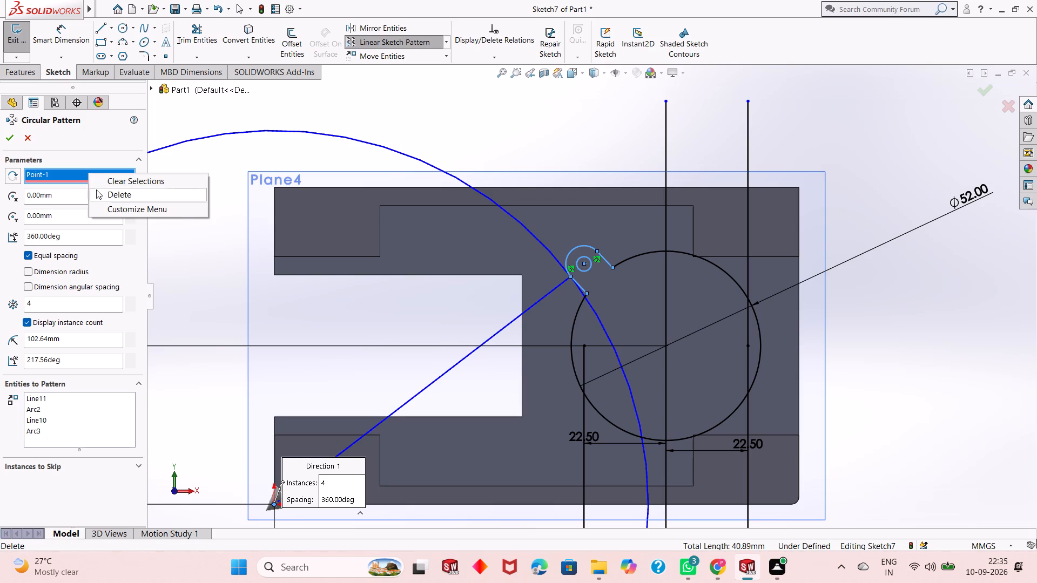
{"action": "left_click", "coordinate": [100, 195]}
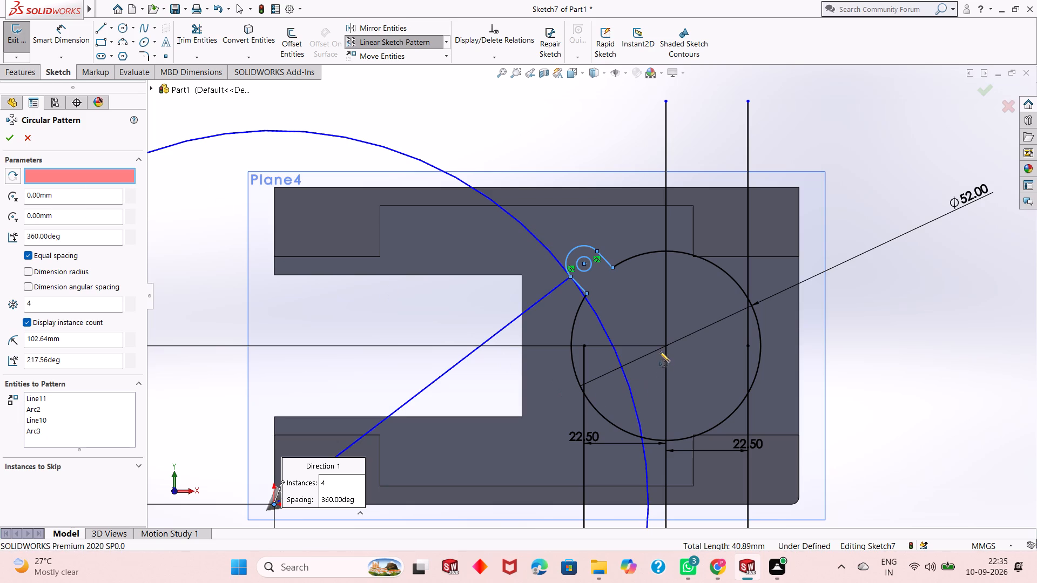
{"action": "left_click", "coordinate": [665, 347]}
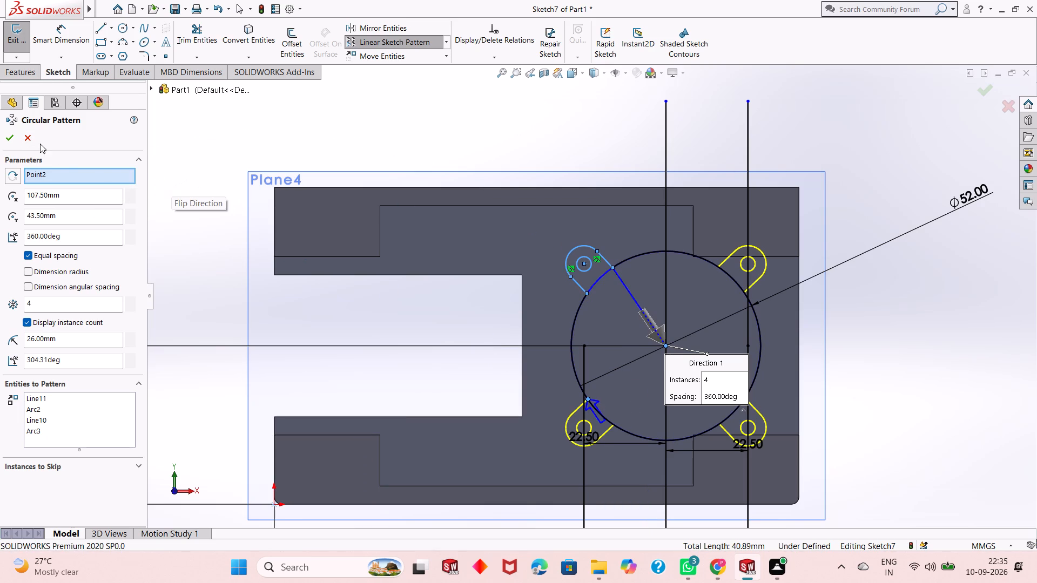
{"action": "left_click", "coordinate": [11, 140]}
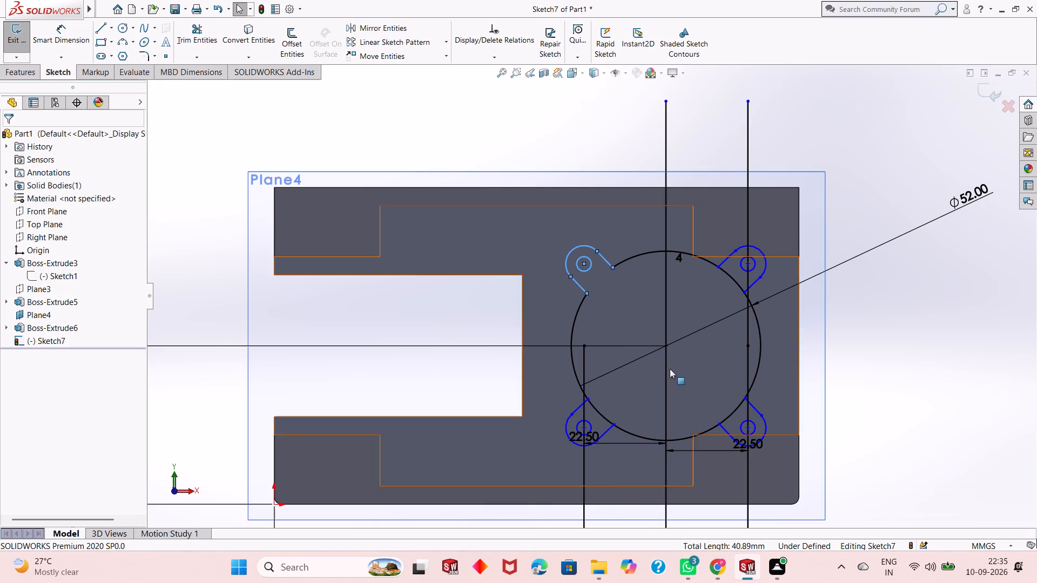
{"action": "key", "text": "Escape"}
Trim away the 52 mm circle's arcs between the tangent lines of the three patterned lugs.
{"action": "scroll", "coordinate": [665, 413], "scroll_direction": "down", "scroll_amount": 3}
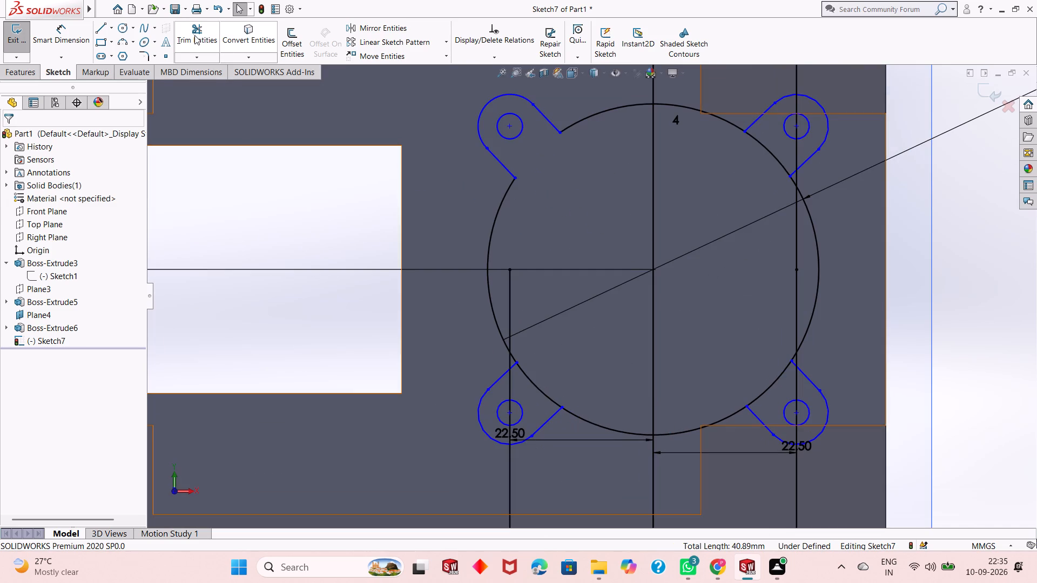
{"action": "left_click", "coordinate": [193, 34]}
{"action": "left_click", "coordinate": [763, 144]}
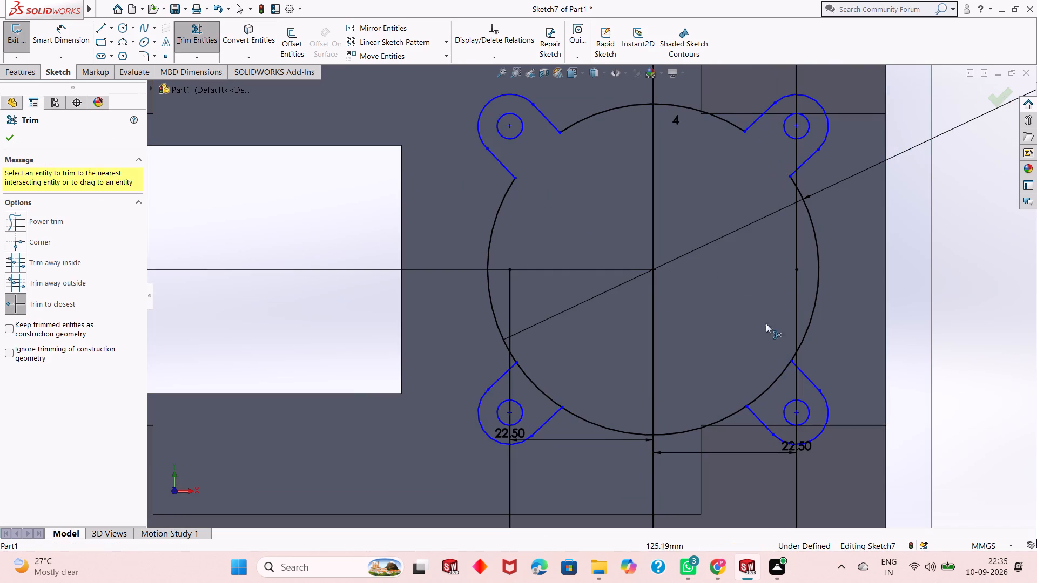
{"action": "left_click", "coordinate": [778, 376]}
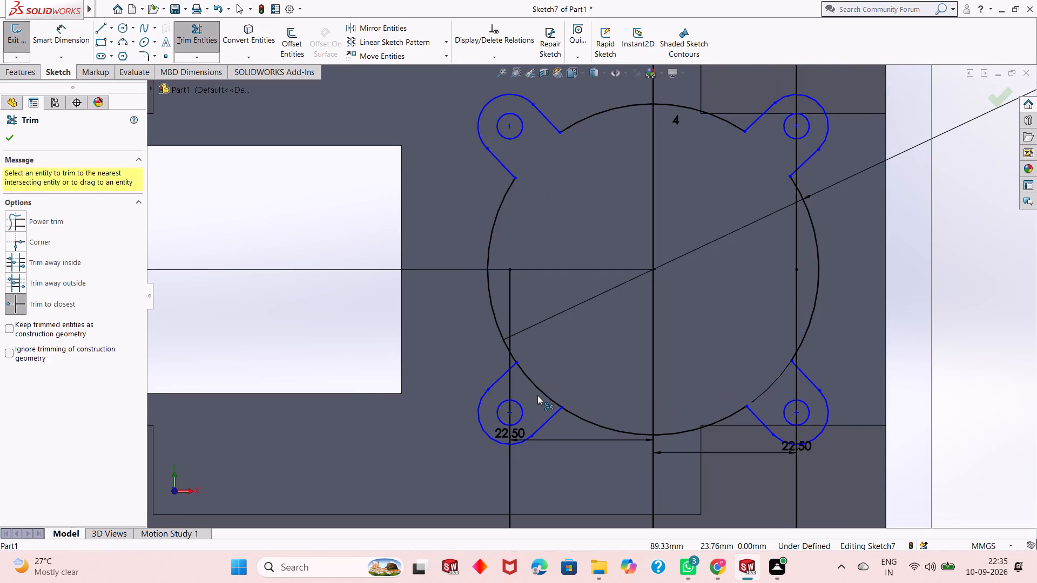
{"action": "left_click", "coordinate": [540, 389]}
{"action": "scroll", "coordinate": [591, 380], "scroll_direction": "up", "scroll_amount": 1}
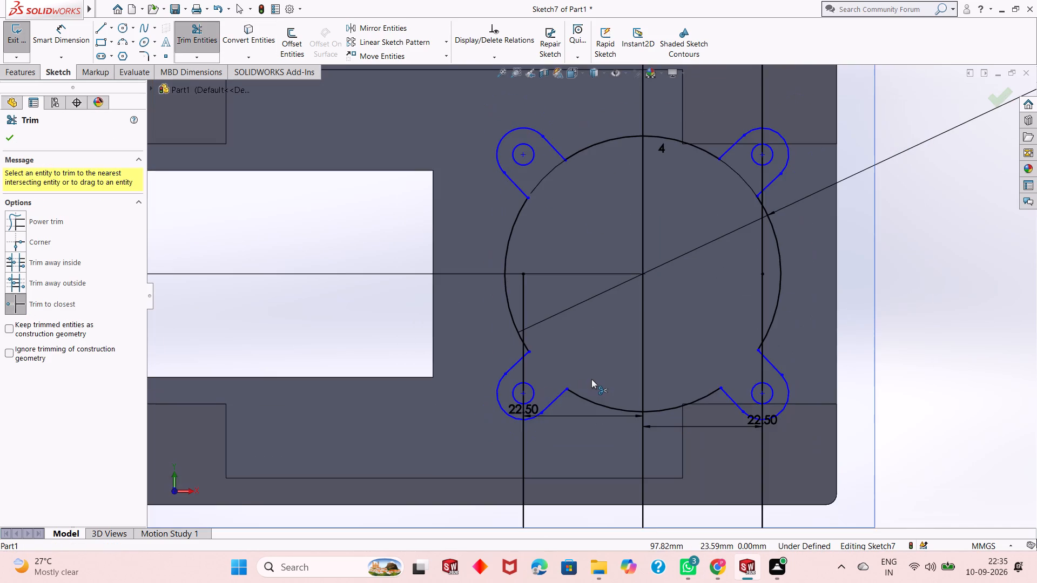
{"action": "scroll", "coordinate": [591, 379], "scroll_direction": "up", "scroll_amount": 2}
{"action": "scroll", "coordinate": [586, 277], "scroll_direction": "down", "scroll_amount": 1}
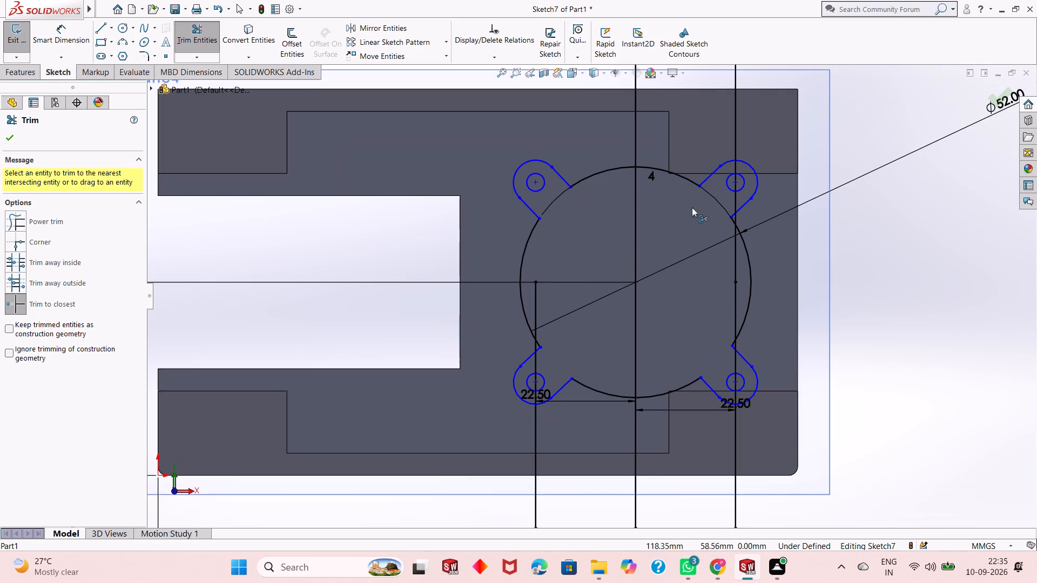
{"action": "scroll", "coordinate": [703, 196], "scroll_direction": "down", "scroll_amount": 5}
{"action": "scroll", "coordinate": [669, 245], "scroll_direction": "up", "scroll_amount": 5}
{"action": "scroll", "coordinate": [543, 317], "scroll_direction": "up", "scroll_amount": 2}
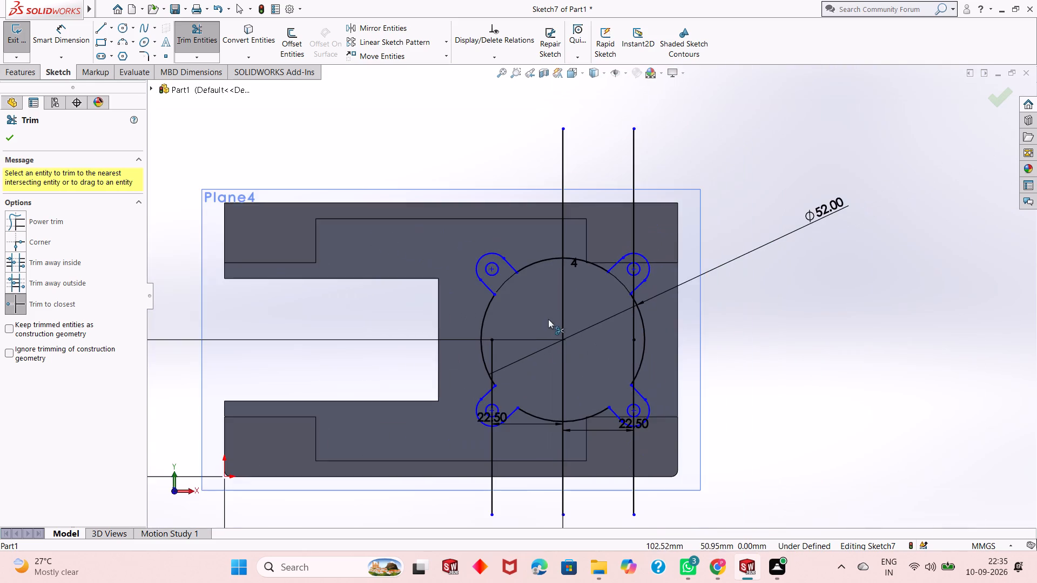
{"action": "scroll", "coordinate": [558, 353], "scroll_direction": "down", "scroll_amount": 4}
{"action": "scroll", "coordinate": [558, 354], "scroll_direction": "up", "scroll_amount": 4}
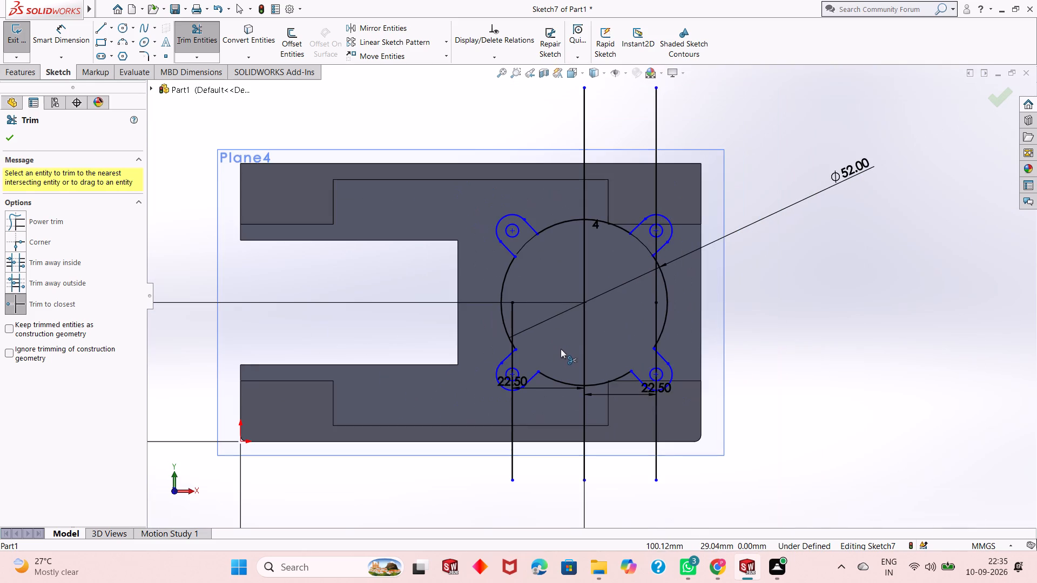
{"action": "key", "text": "Escape"}
{"action": "key", "text": "Escape"}
{"action": "key", "text": "Escape"}
Delete the vertical reference lines through the circle's centre and through the lug holes on both sides.
{"action": "left_click", "coordinate": [514, 320]}
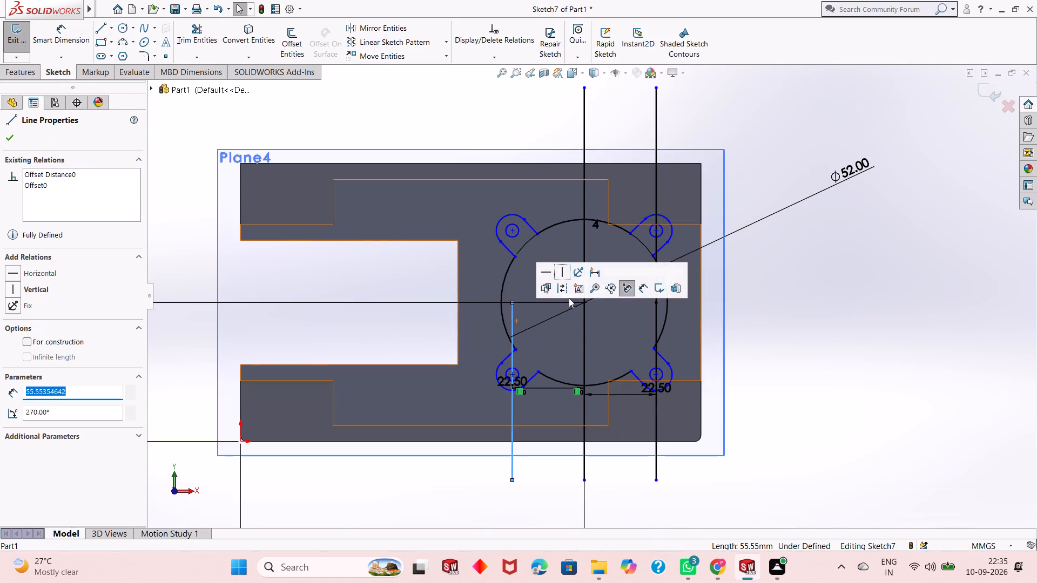
{"action": "left_click", "coordinate": [583, 332]}
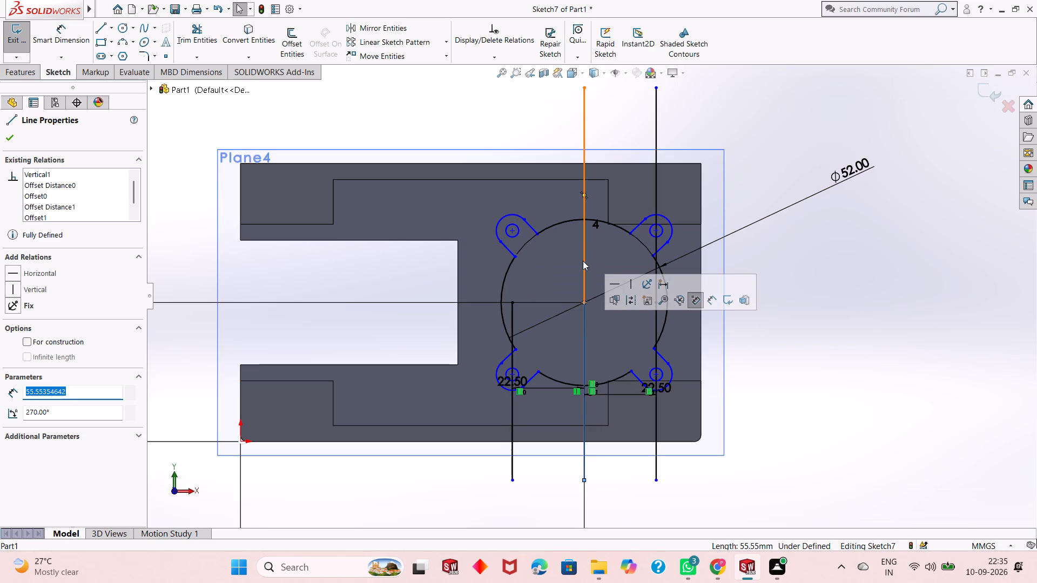
{"action": "scroll", "coordinate": [646, 236], "scroll_direction": "down", "scroll_amount": 4}
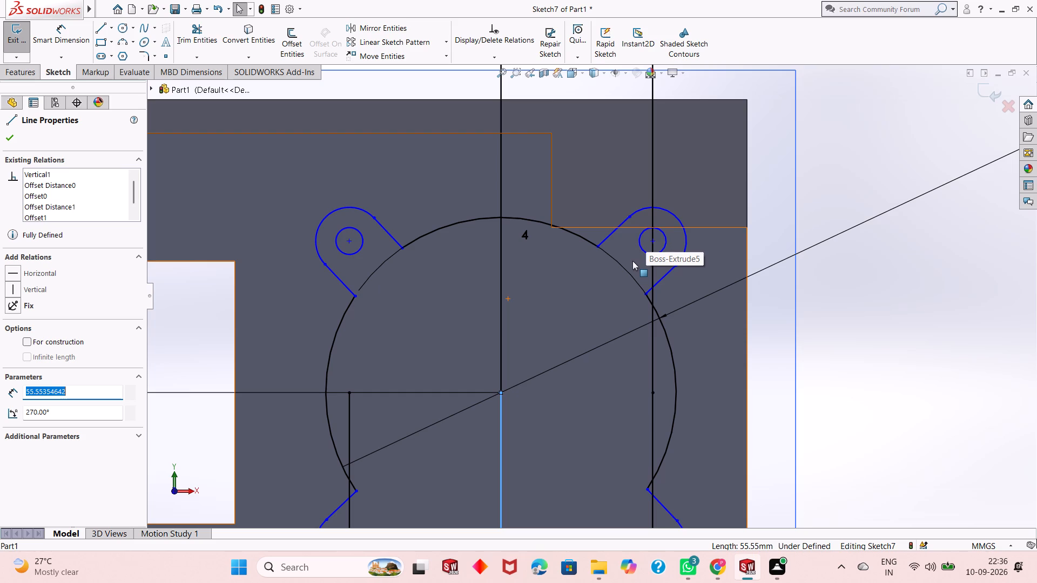
{"action": "left_click", "coordinate": [650, 158]}
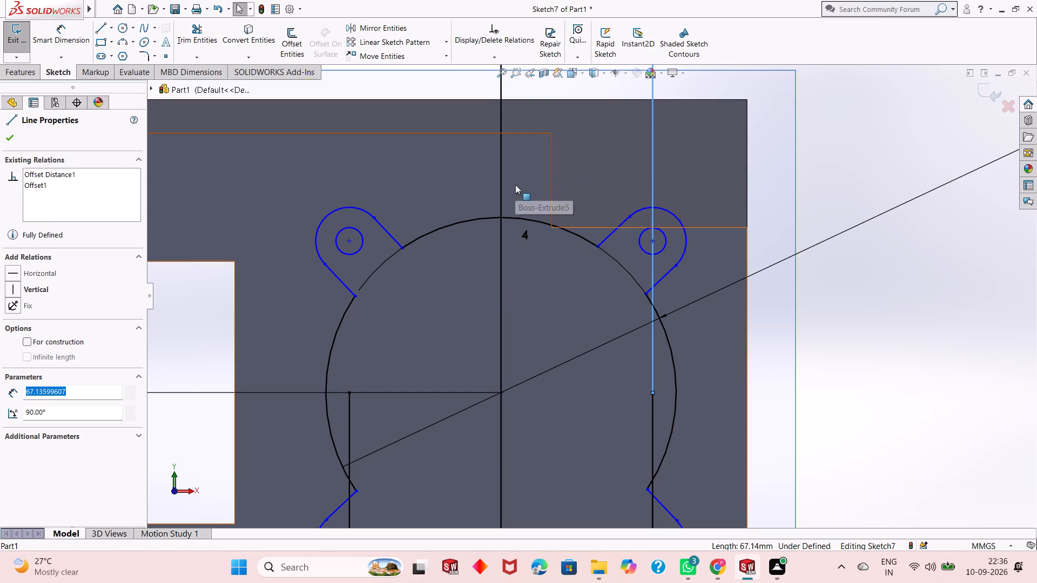
{"action": "left_click", "coordinate": [498, 192], "text": "ctrl"}
{"action": "scroll", "coordinate": [530, 338], "scroll_direction": "up", "scroll_amount": 4}
{"action": "scroll", "coordinate": [531, 398], "scroll_direction": "down", "scroll_amount": 2}
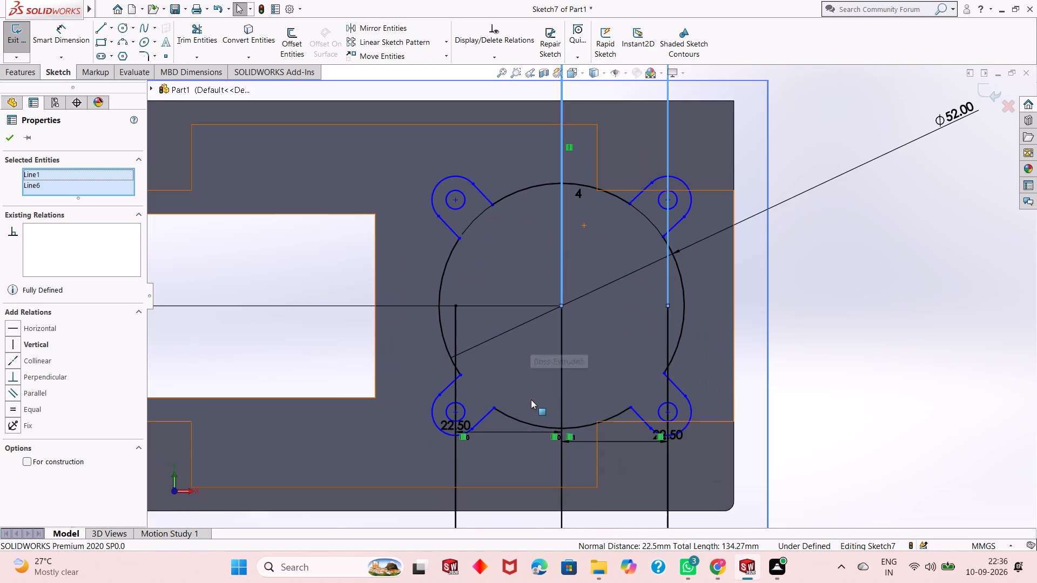
{"action": "left_click", "coordinate": [560, 392], "text": "ctrl"}
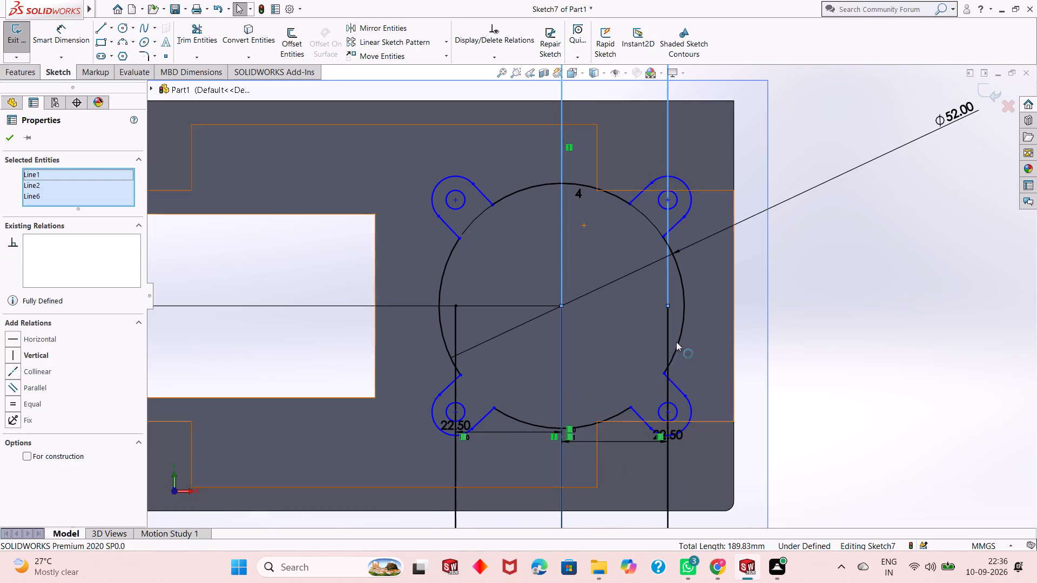
{"action": "left_click", "coordinate": [667, 338], "text": "ctrl"}
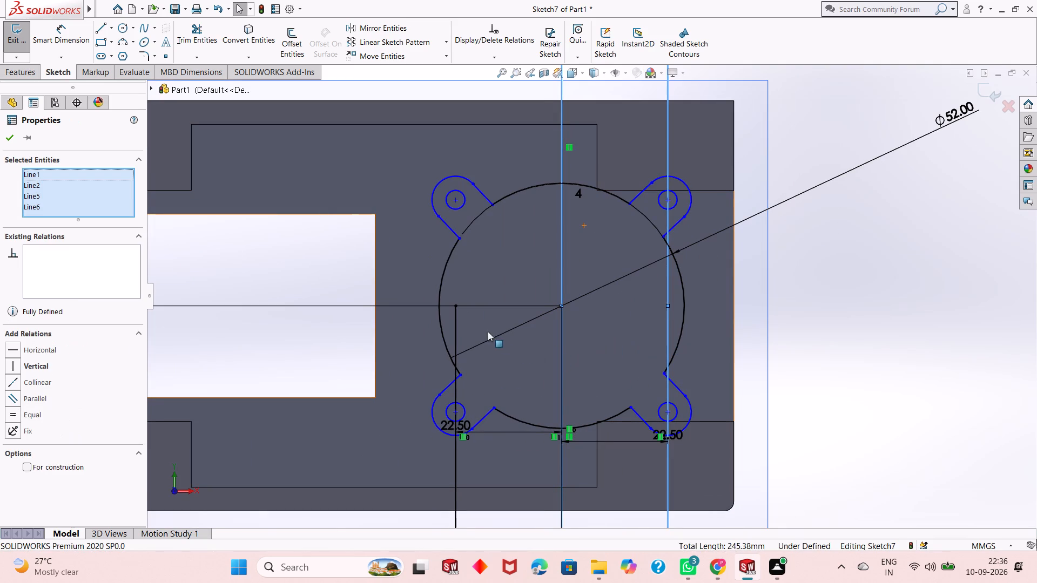
{"action": "left_click", "coordinate": [454, 326], "text": "ctrl"}
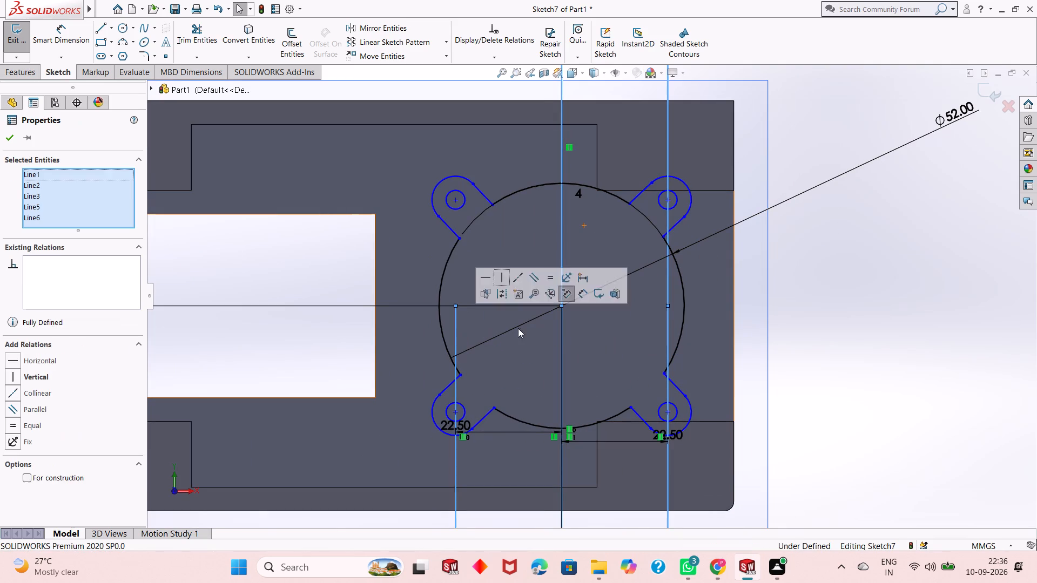
{"action": "key", "text": "Delete"}
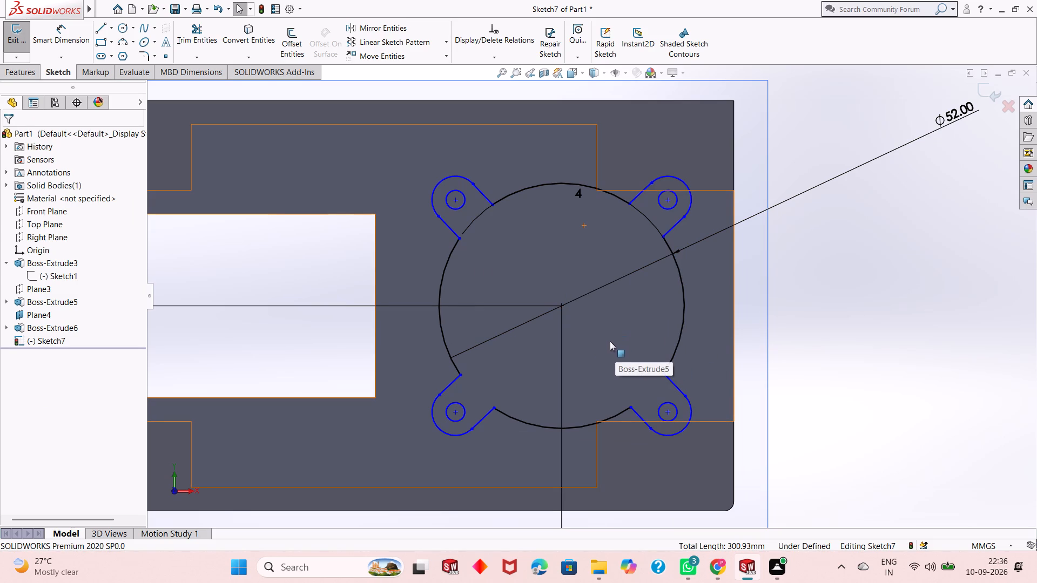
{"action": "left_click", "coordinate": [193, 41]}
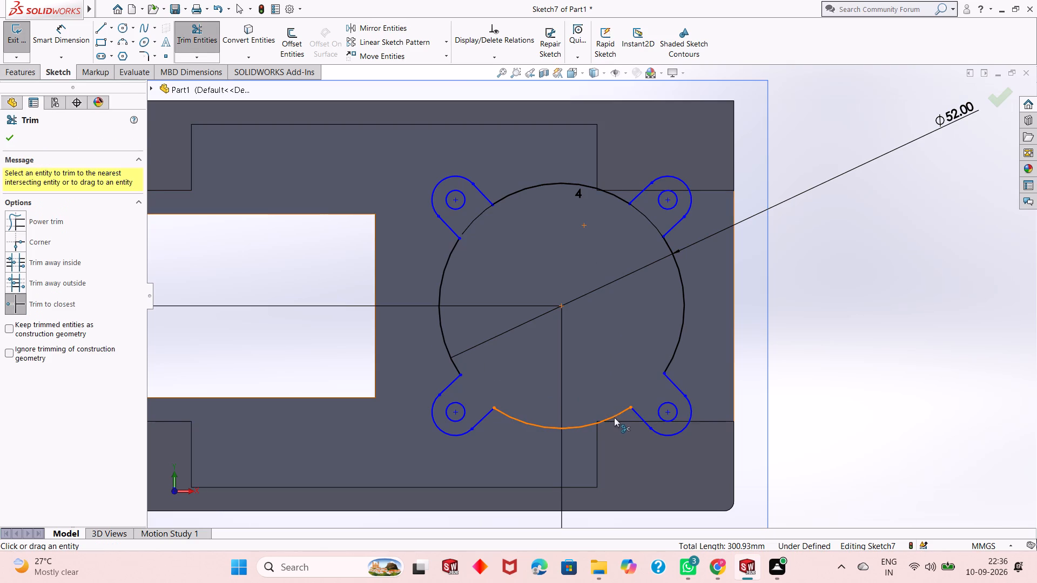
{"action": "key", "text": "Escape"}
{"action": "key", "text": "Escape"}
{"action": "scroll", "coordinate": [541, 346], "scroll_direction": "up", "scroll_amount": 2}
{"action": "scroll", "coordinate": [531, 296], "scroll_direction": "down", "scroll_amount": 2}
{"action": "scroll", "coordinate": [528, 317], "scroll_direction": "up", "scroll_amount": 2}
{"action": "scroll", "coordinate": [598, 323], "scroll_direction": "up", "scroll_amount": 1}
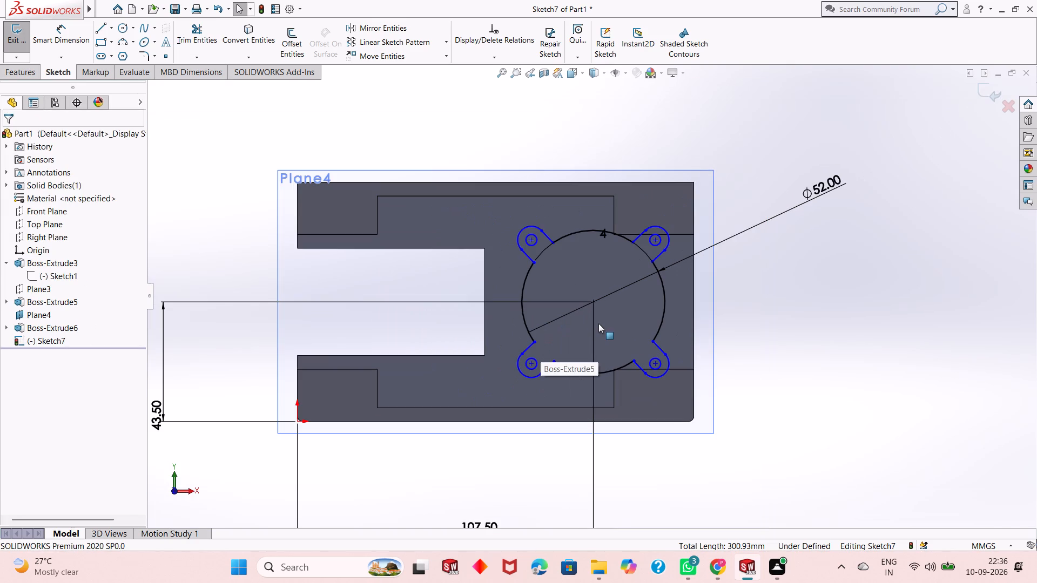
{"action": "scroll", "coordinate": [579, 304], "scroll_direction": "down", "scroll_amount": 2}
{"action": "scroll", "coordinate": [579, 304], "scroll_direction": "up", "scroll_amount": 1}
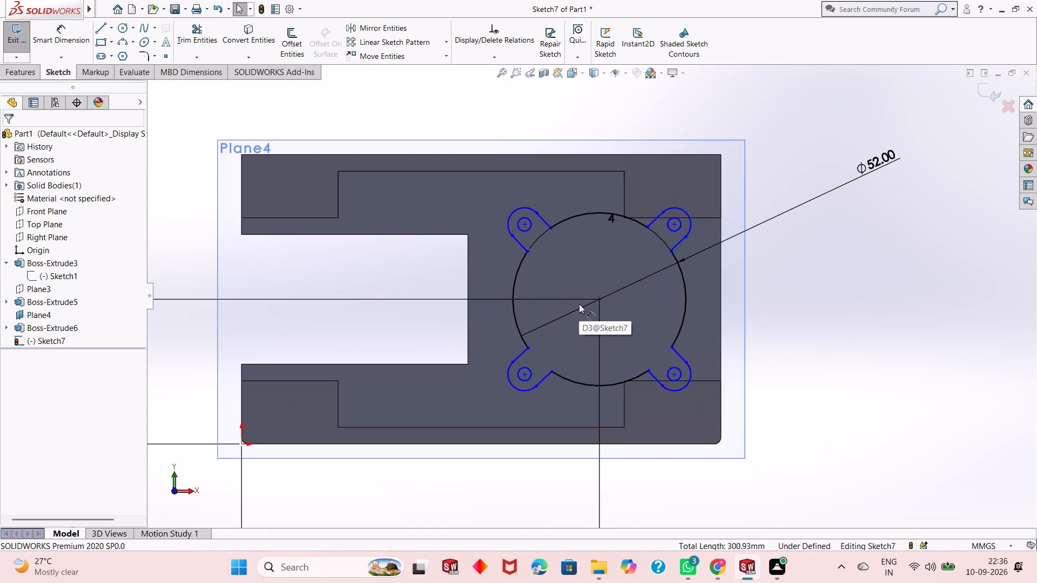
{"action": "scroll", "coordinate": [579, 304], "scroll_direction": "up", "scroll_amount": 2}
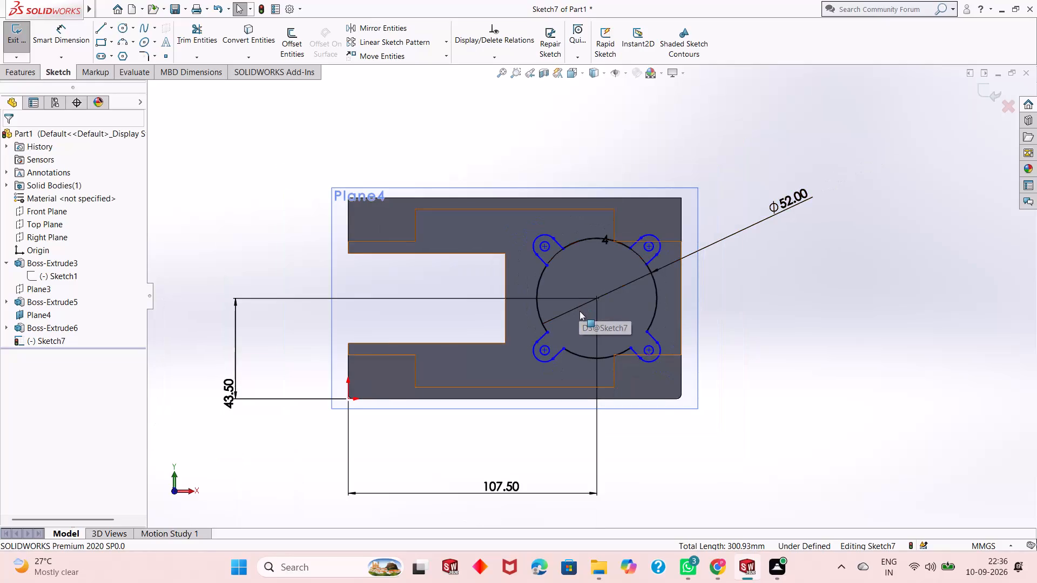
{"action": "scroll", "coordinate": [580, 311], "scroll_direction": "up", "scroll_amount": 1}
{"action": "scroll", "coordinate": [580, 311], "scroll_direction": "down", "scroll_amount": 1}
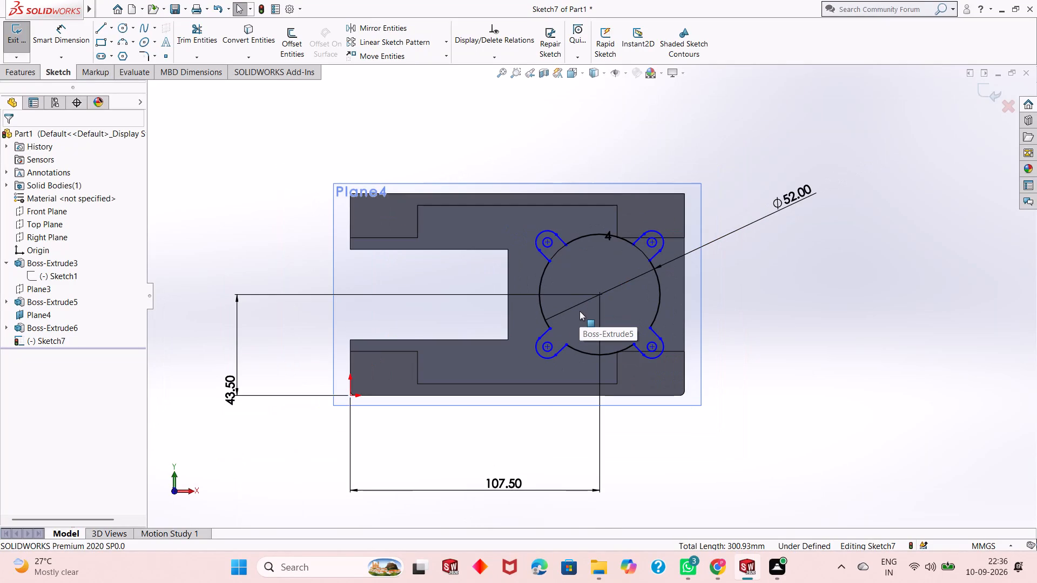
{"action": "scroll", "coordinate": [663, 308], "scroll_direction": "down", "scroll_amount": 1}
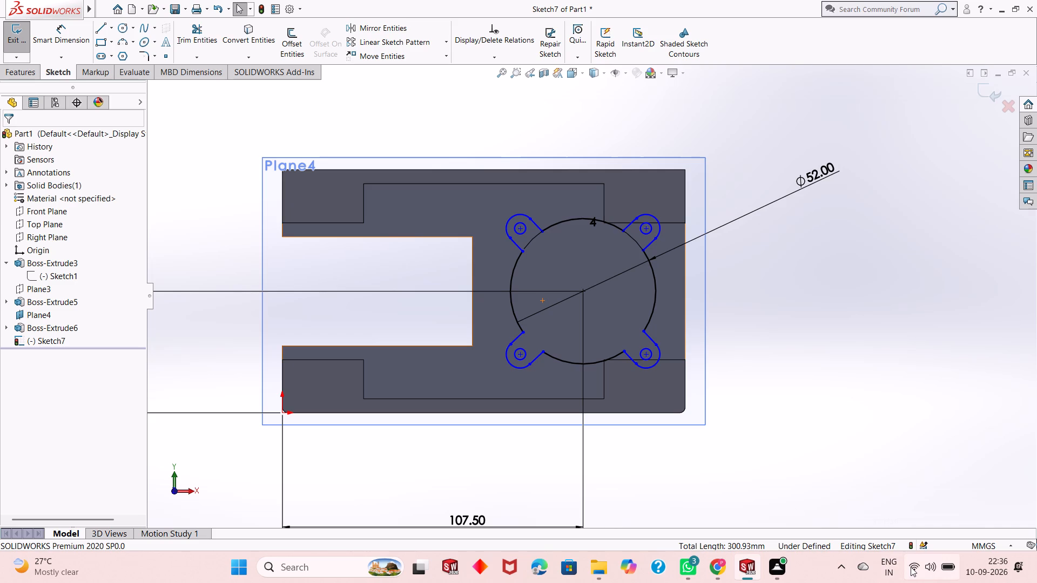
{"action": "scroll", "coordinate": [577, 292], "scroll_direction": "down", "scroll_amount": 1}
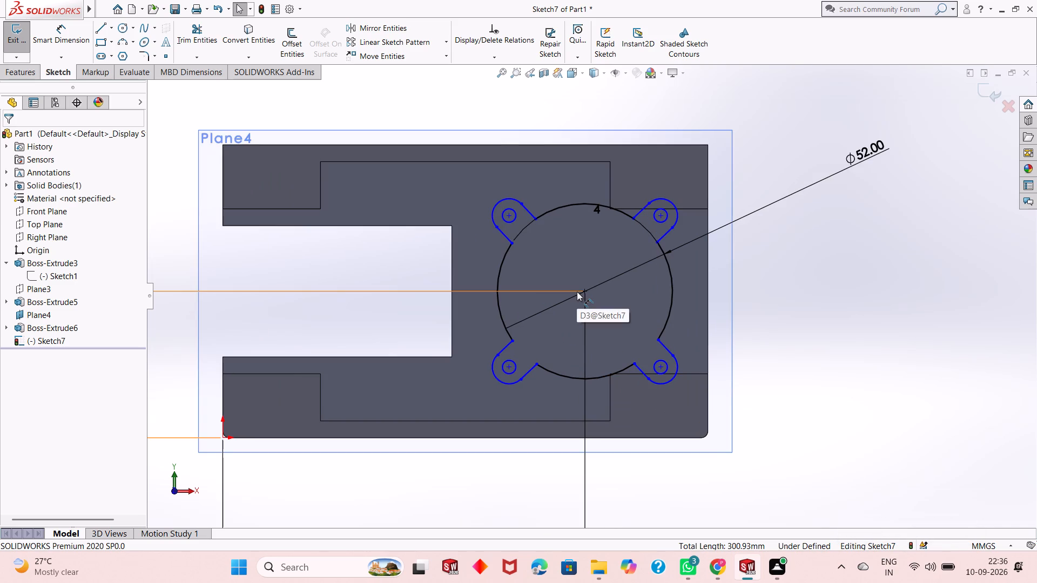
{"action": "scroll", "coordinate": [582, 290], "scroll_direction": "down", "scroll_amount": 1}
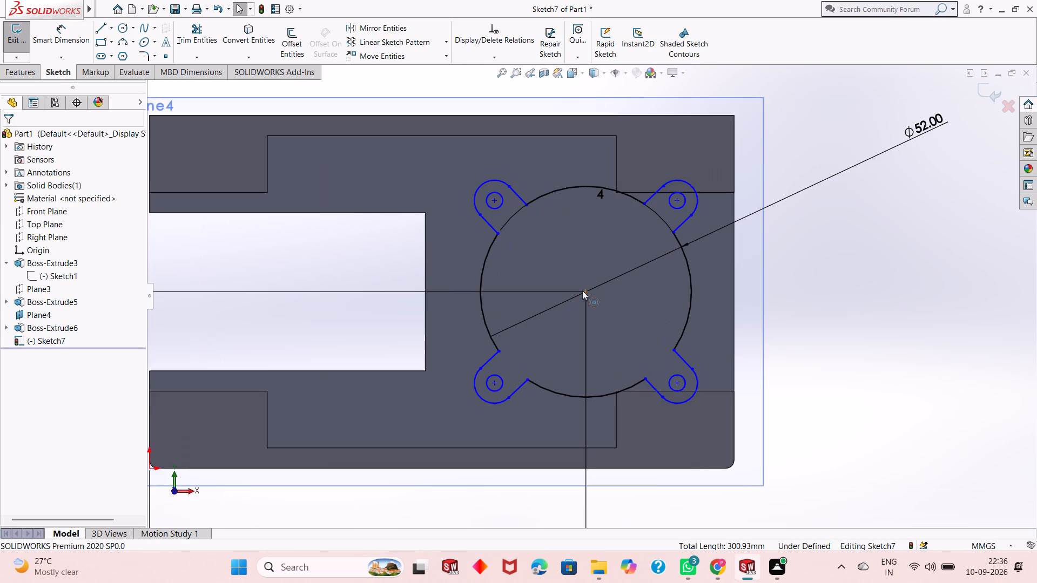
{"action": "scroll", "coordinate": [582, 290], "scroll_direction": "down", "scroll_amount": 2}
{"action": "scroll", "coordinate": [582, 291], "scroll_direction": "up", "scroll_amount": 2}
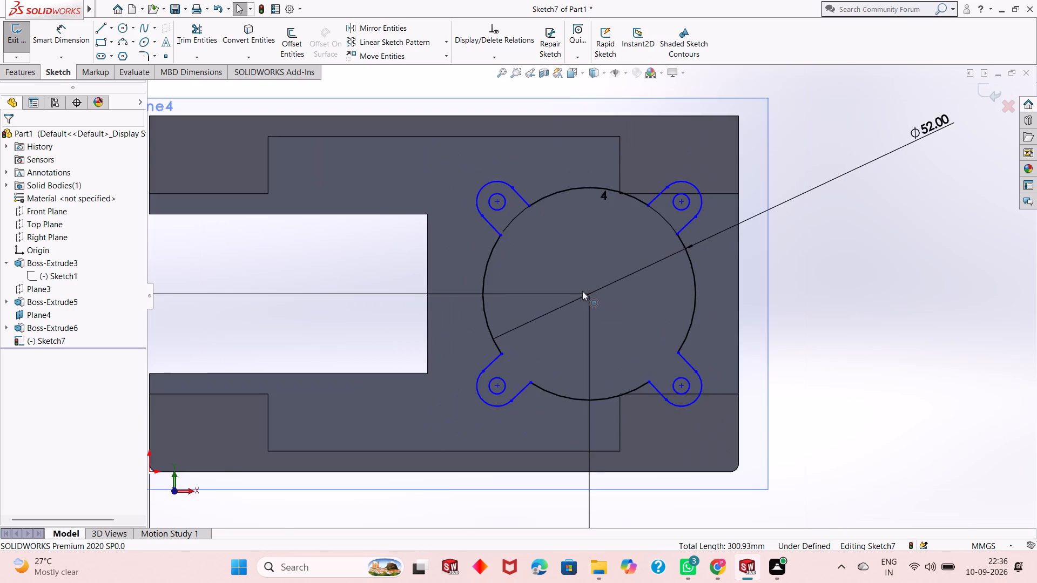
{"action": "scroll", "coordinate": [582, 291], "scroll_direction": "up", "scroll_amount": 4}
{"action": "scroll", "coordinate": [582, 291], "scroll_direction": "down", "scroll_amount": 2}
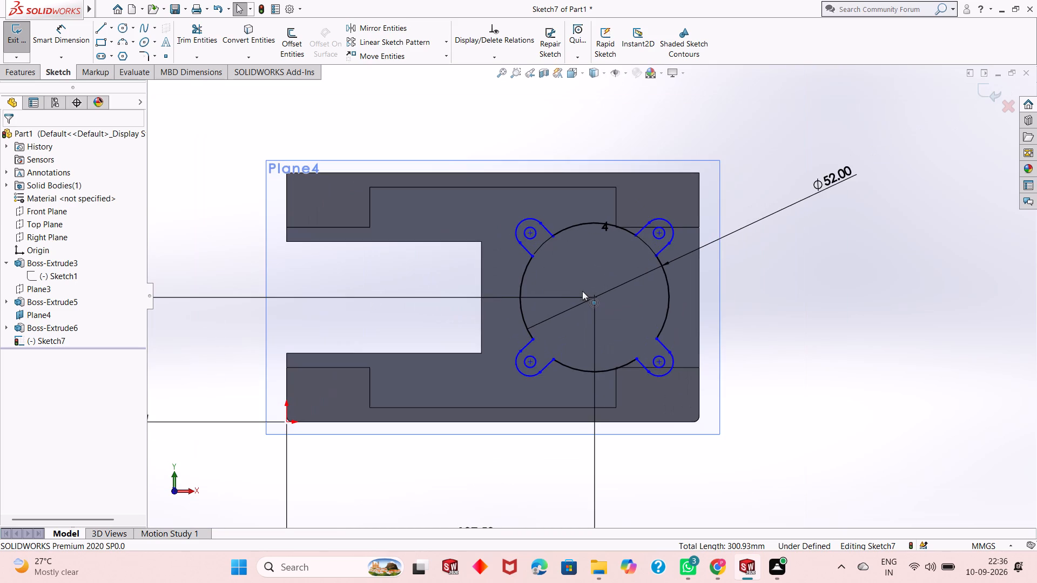
Examine the merged circle-and-lug profile against the block's recess edges, from several angles and square to the sketch plane.
{"action": "scroll", "coordinate": [582, 291], "scroll_direction": "down", "scroll_amount": 2}
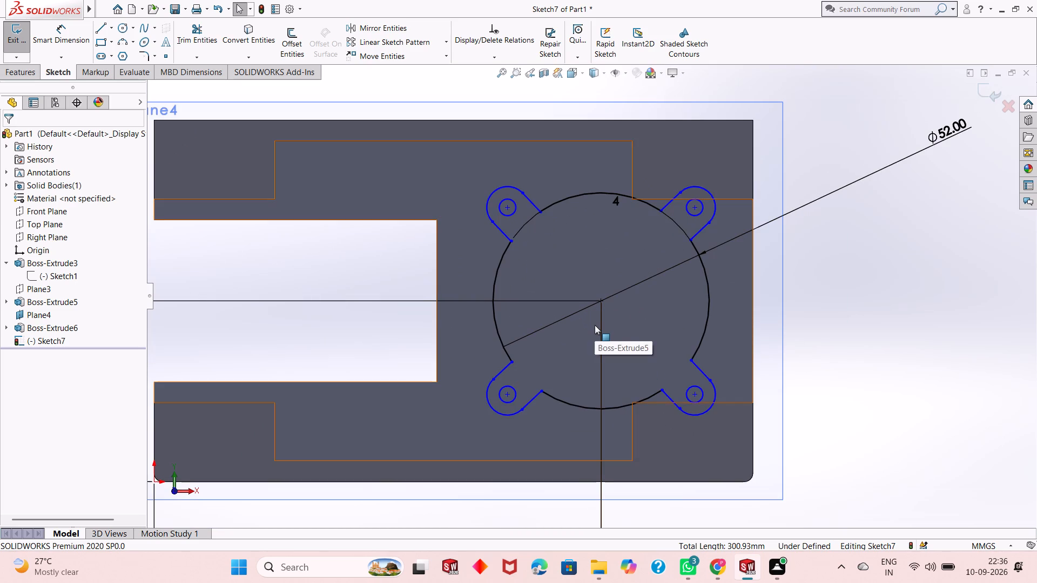
{"action": "scroll", "coordinate": [595, 334], "scroll_direction": "down", "scroll_amount": 1}
{"action": "scroll", "coordinate": [595, 334], "scroll_direction": "up", "scroll_amount": 1}
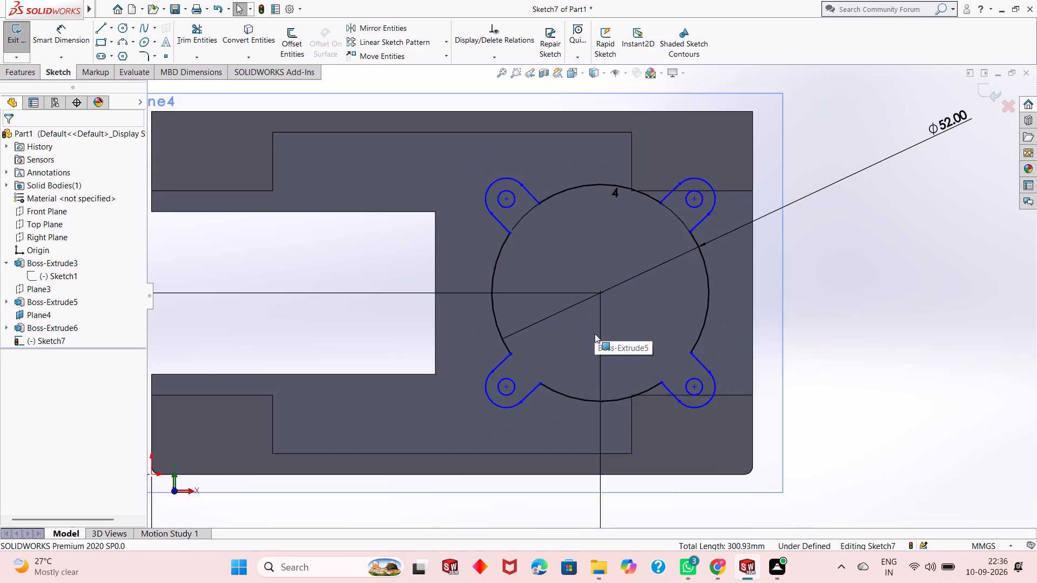
{"action": "scroll", "coordinate": [595, 334], "scroll_direction": "up", "scroll_amount": 2}
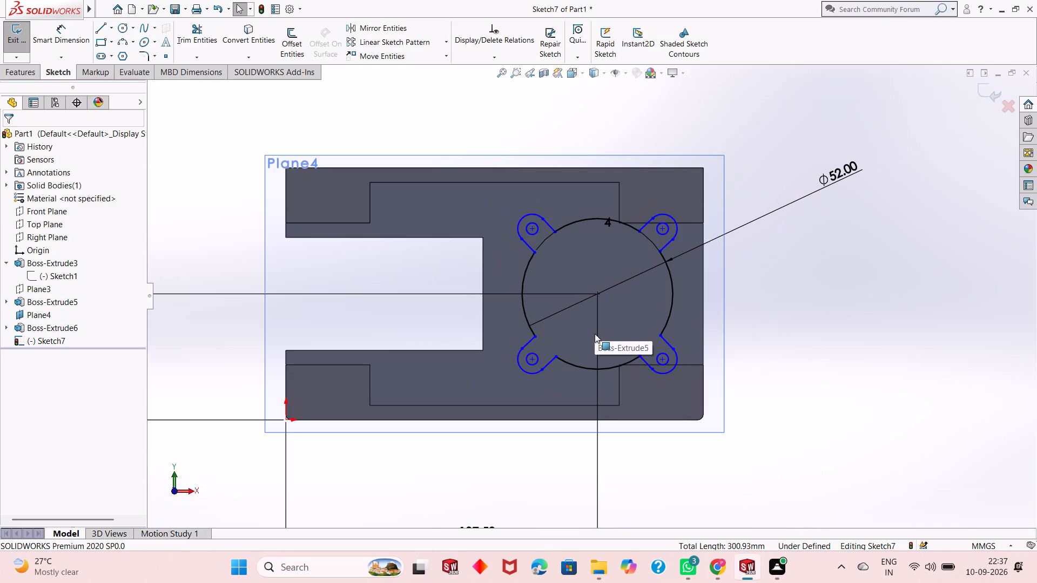
{"action": "scroll", "coordinate": [595, 334], "scroll_direction": "down", "scroll_amount": 1}
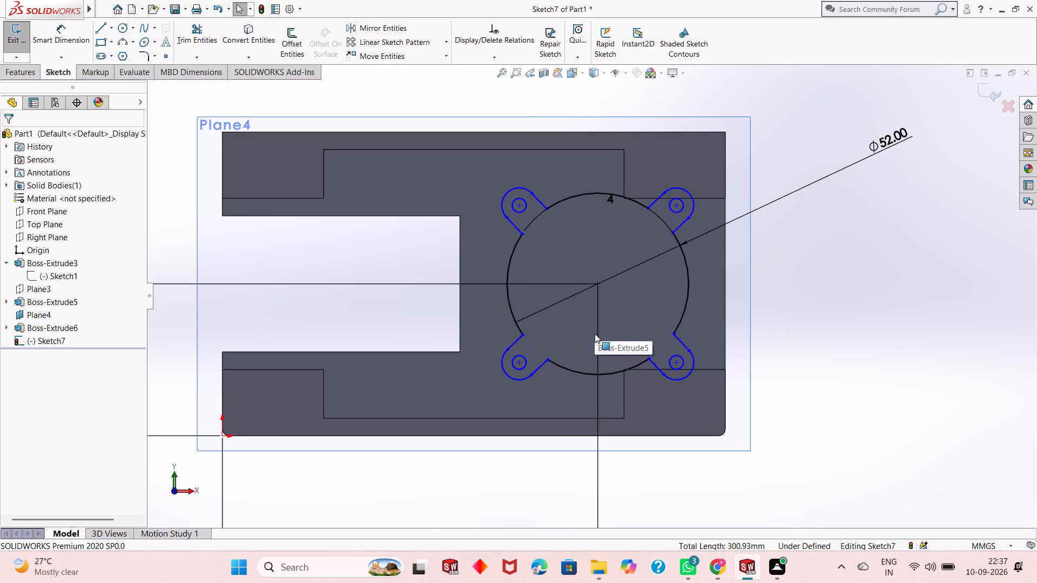
{"action": "scroll", "coordinate": [595, 334], "scroll_direction": "up", "scroll_amount": 1}
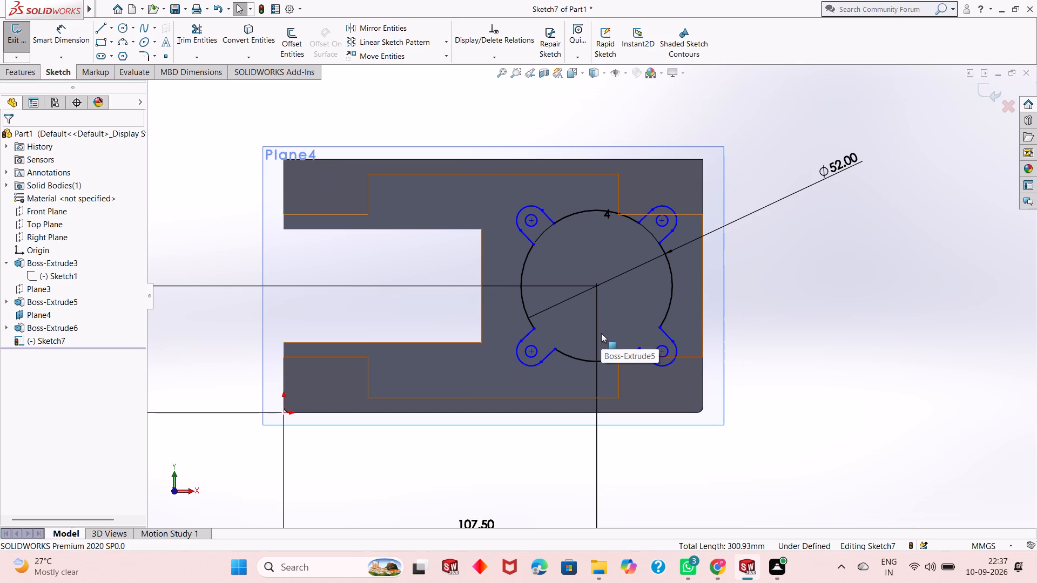
{"action": "scroll", "coordinate": [621, 222], "scroll_direction": "down", "scroll_amount": 3}
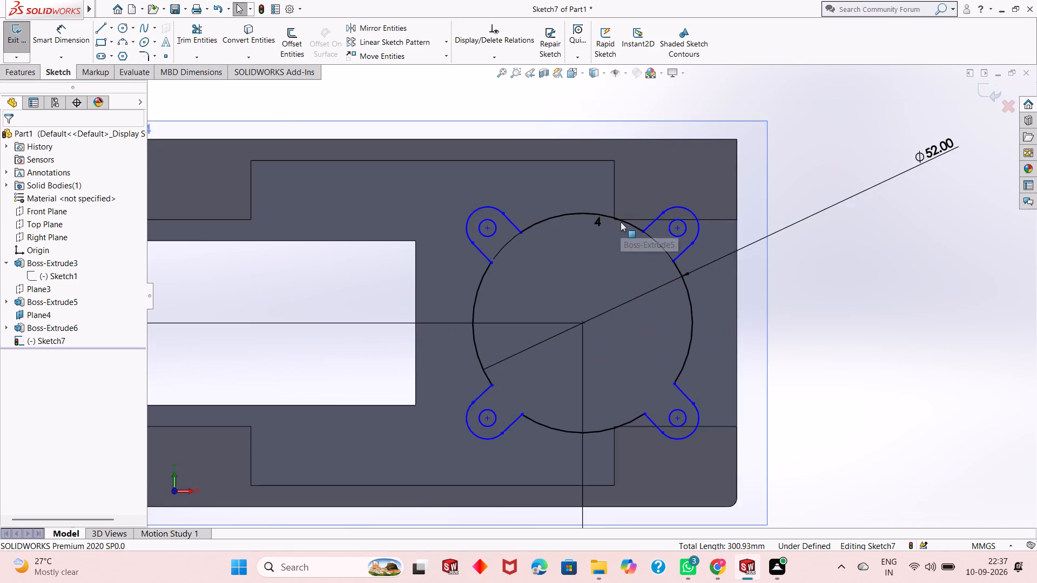
{"action": "scroll", "coordinate": [621, 222], "scroll_direction": "down", "scroll_amount": 8}
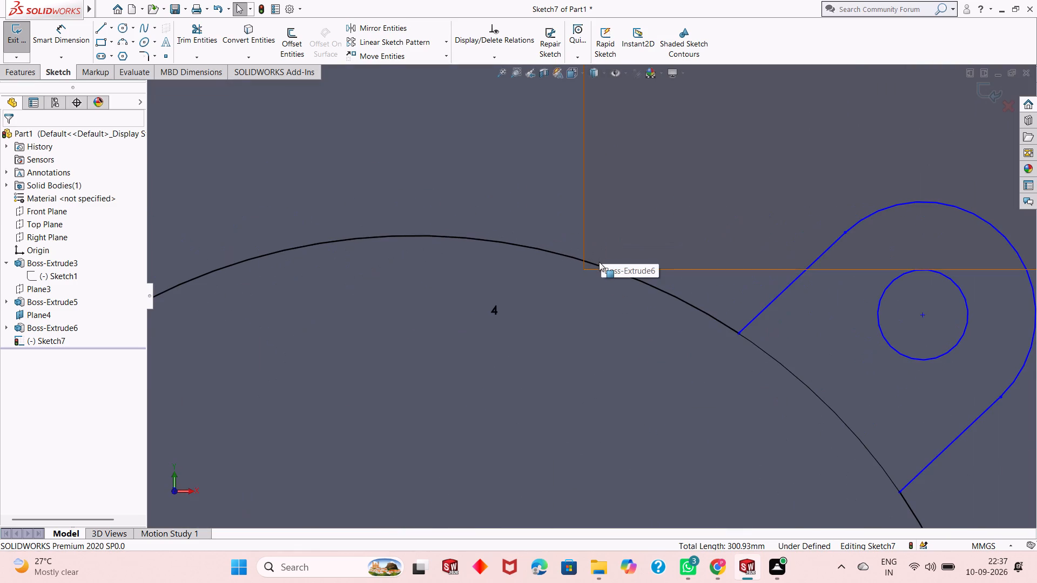
{"action": "scroll", "coordinate": [627, 315], "scroll_direction": "up", "scroll_amount": 2}
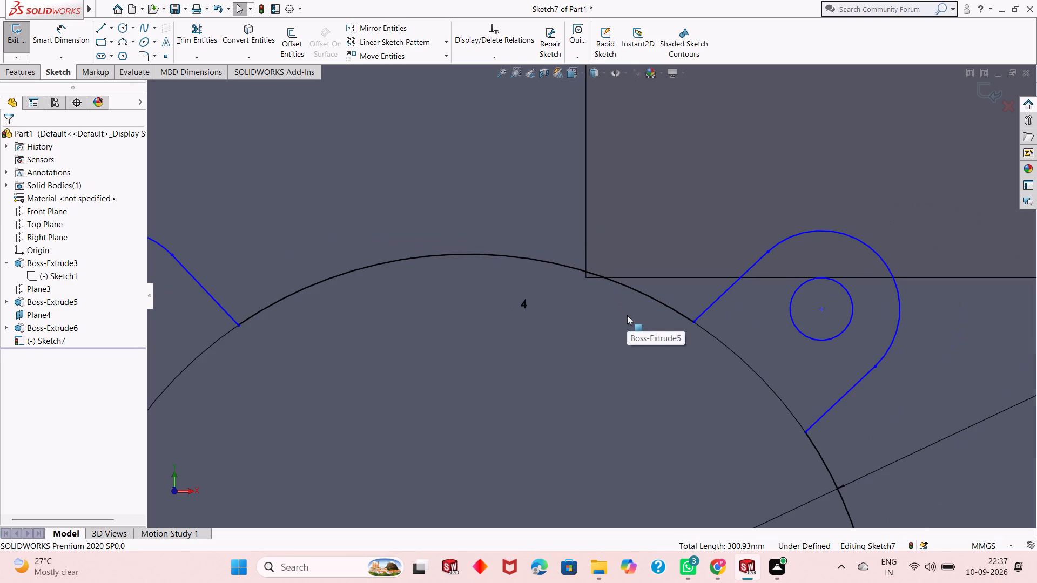
{"action": "scroll", "coordinate": [580, 337], "scroll_direction": "up", "scroll_amount": 11}
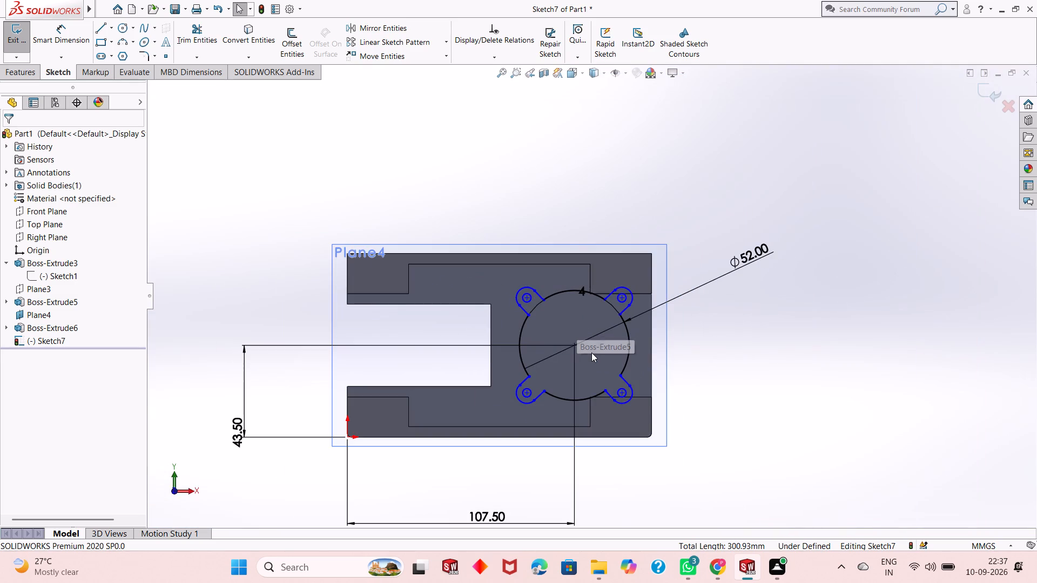
{"action": "middle_click_drag", "start_coordinate": [591, 352], "coordinate": [652, 366]}
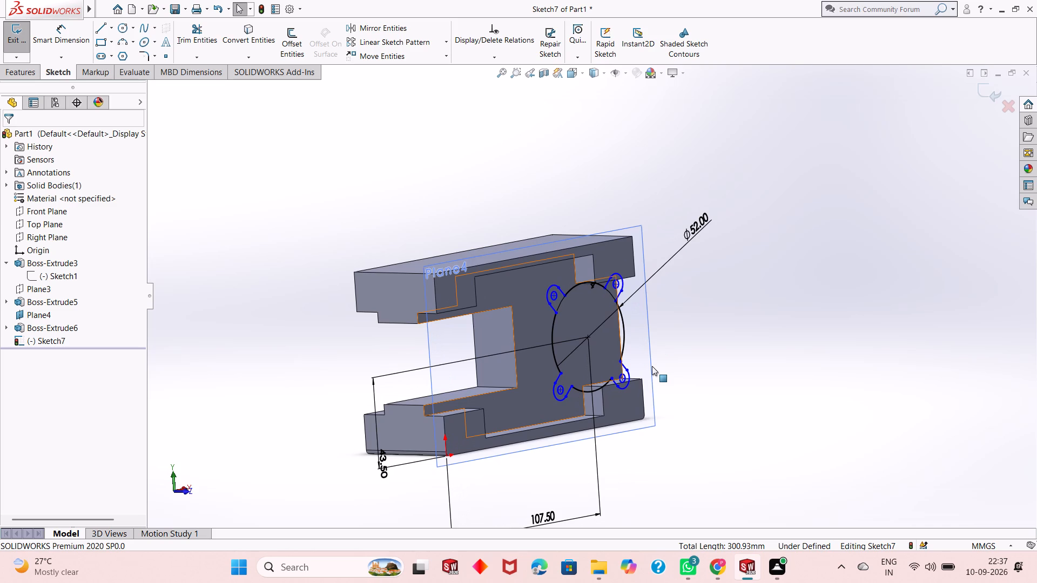
{"action": "middle_click_drag", "start_coordinate": [656, 364], "coordinate": [635, 361]}
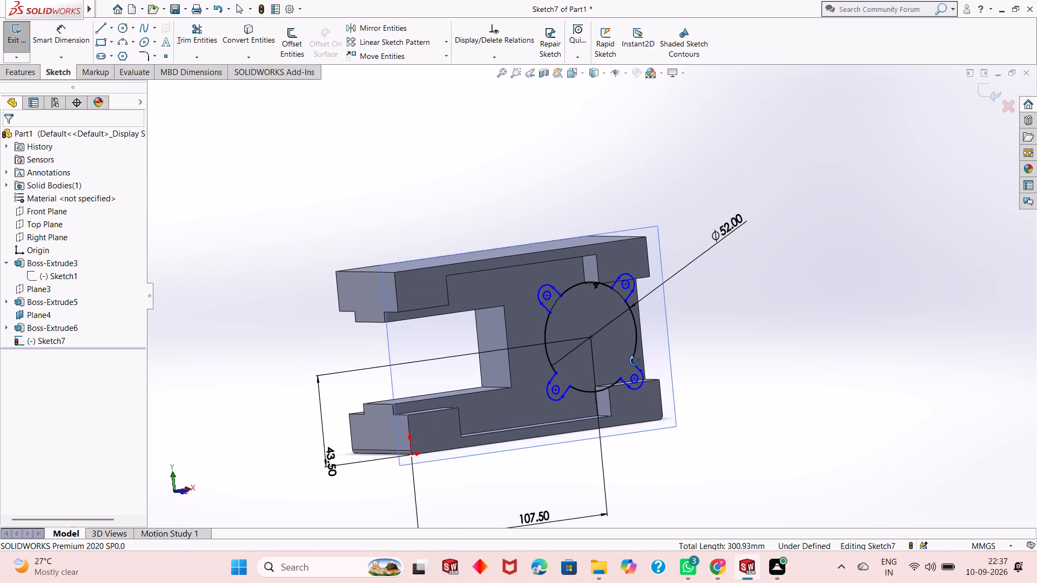
{"action": "middle_click_drag", "start_coordinate": [635, 361], "coordinate": [538, 381]}
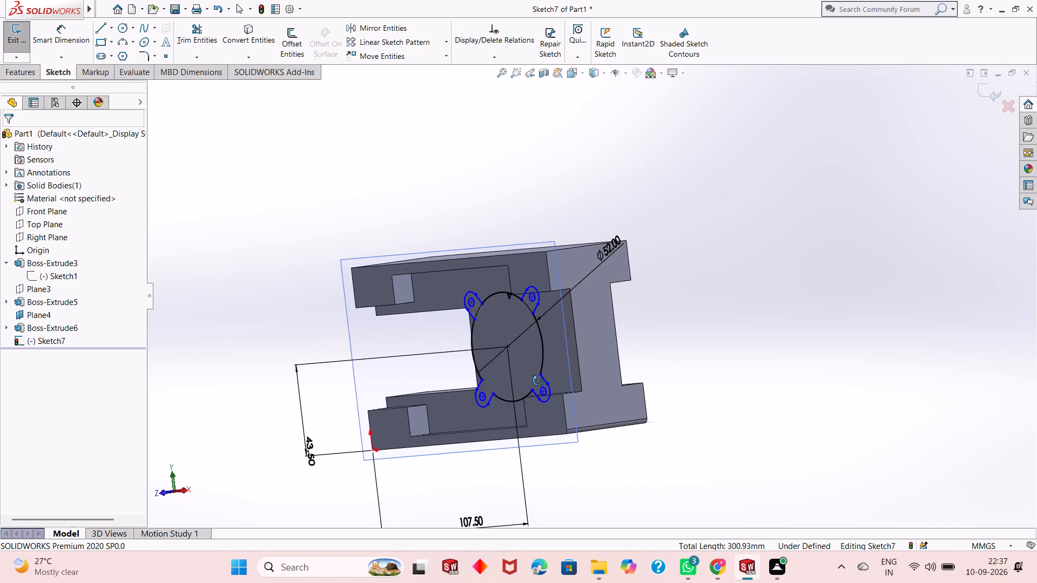
{"action": "middle_click_drag", "start_coordinate": [538, 381], "coordinate": [608, 373]}
{"action": "scroll", "coordinate": [601, 271], "scroll_direction": "down", "scroll_amount": 3}
{"action": "scroll", "coordinate": [594, 309], "scroll_direction": "up", "scroll_amount": 2}
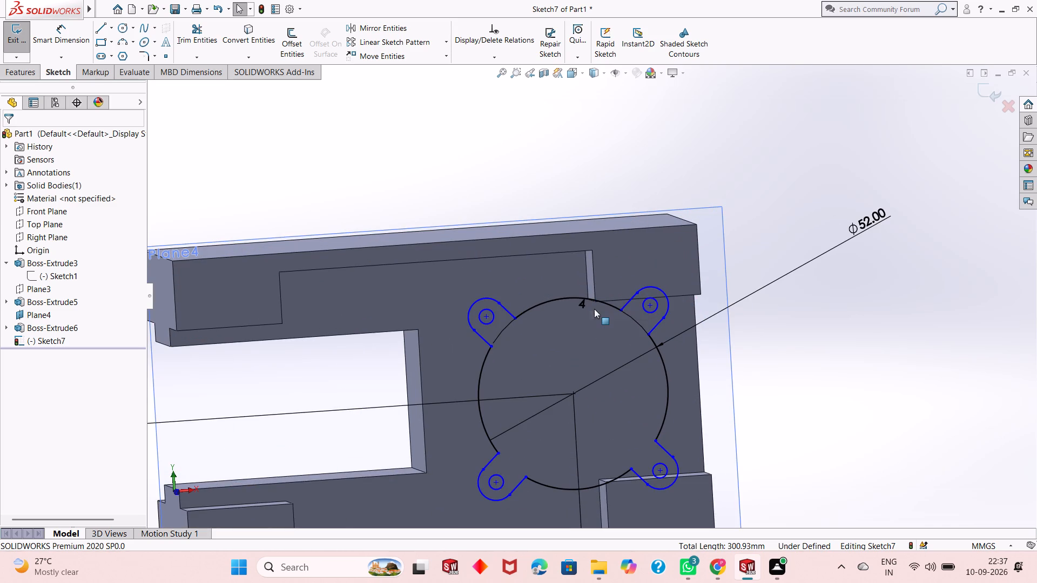
{"action": "scroll", "coordinate": [600, 316], "scroll_direction": "down", "scroll_amount": 3}
{"action": "scroll", "coordinate": [598, 323], "scroll_direction": "up", "scroll_amount": 2}
{"action": "middle_click_drag", "start_coordinate": [597, 323], "coordinate": [592, 325]}
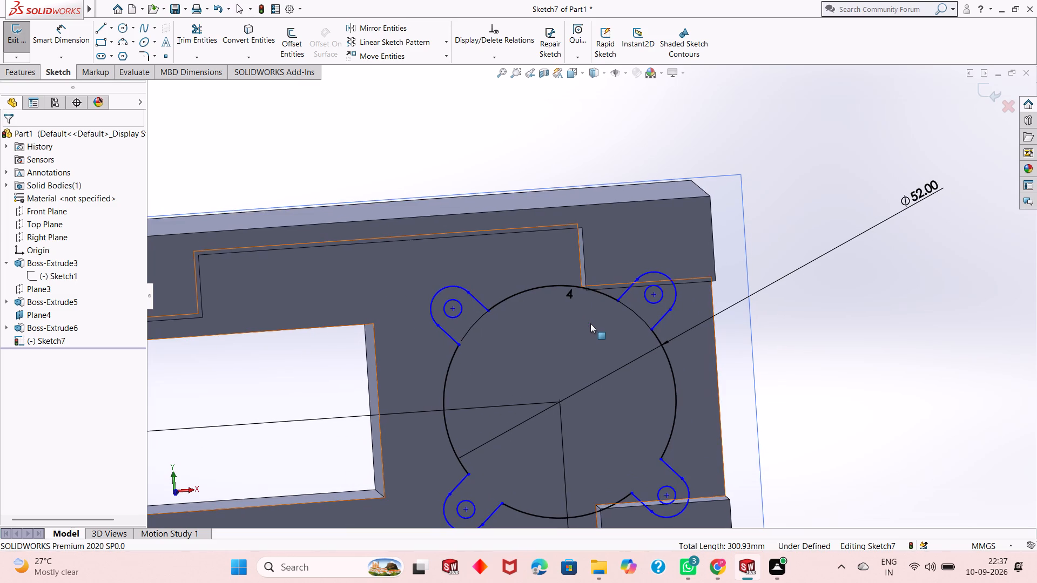
{"action": "key", "text": "ctrl+8"}
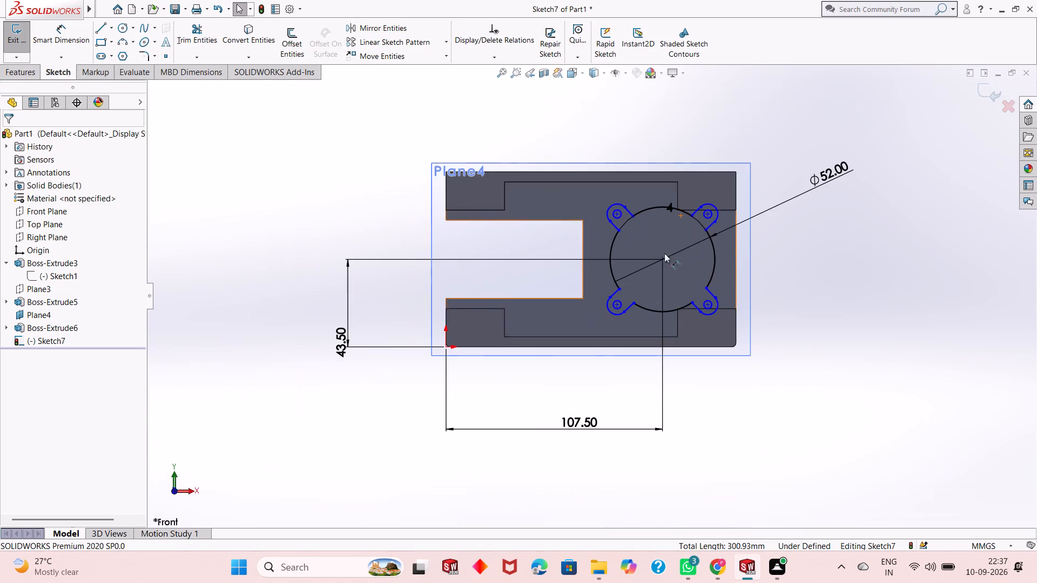
Sketch a vertical line about 18.6 mm long from the block's upper edge down the recess edge to the 52 mm circle's arc.
{"action": "scroll", "coordinate": [678, 227], "scroll_direction": "down", "scroll_amount": 5}
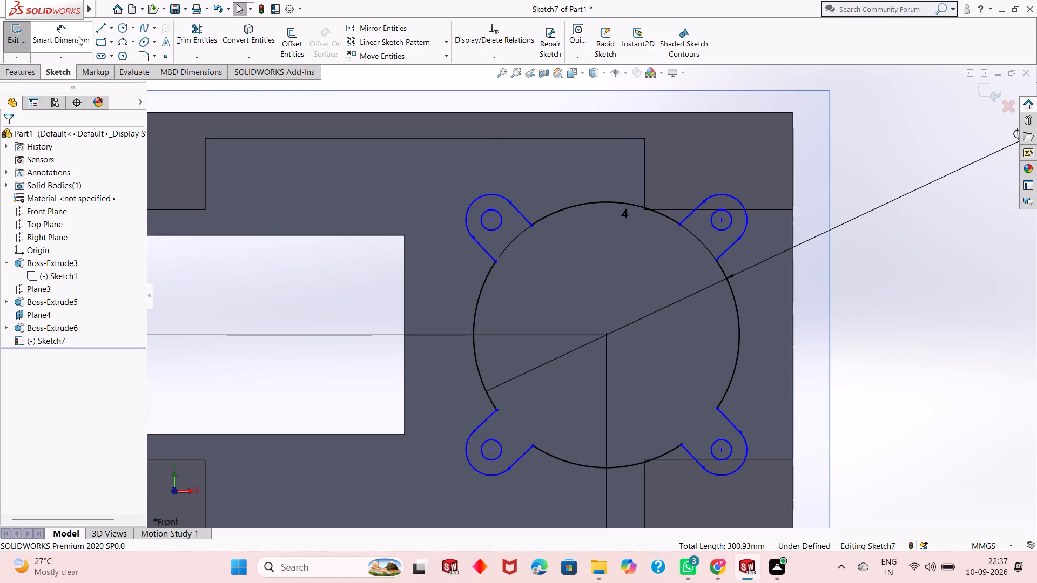
{"action": "left_click", "coordinate": [97, 29]}
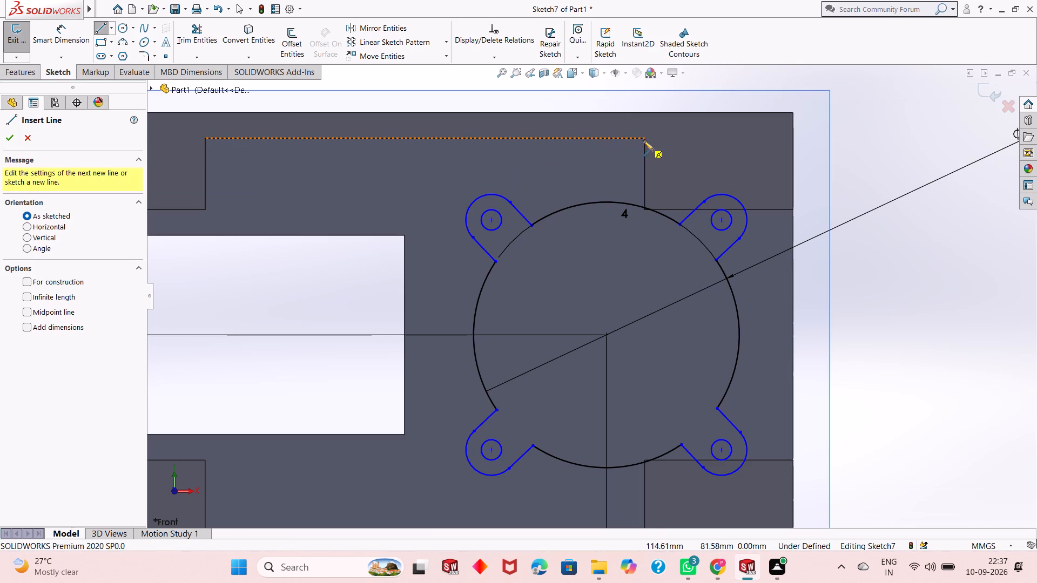
{"action": "left_click", "coordinate": [642, 112]}
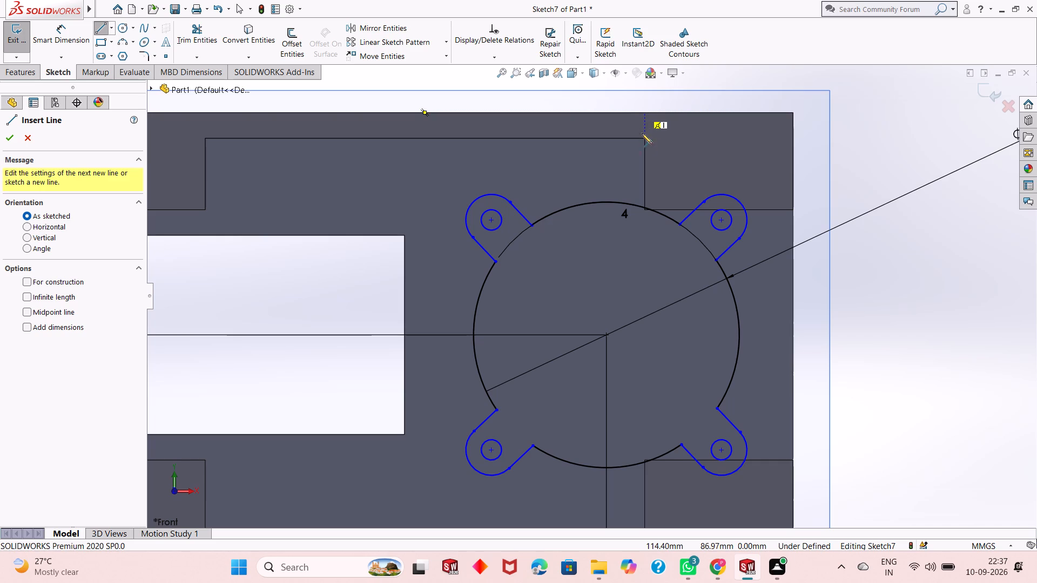
{"action": "scroll", "coordinate": [643, 208], "scroll_direction": "down", "scroll_amount": 2}
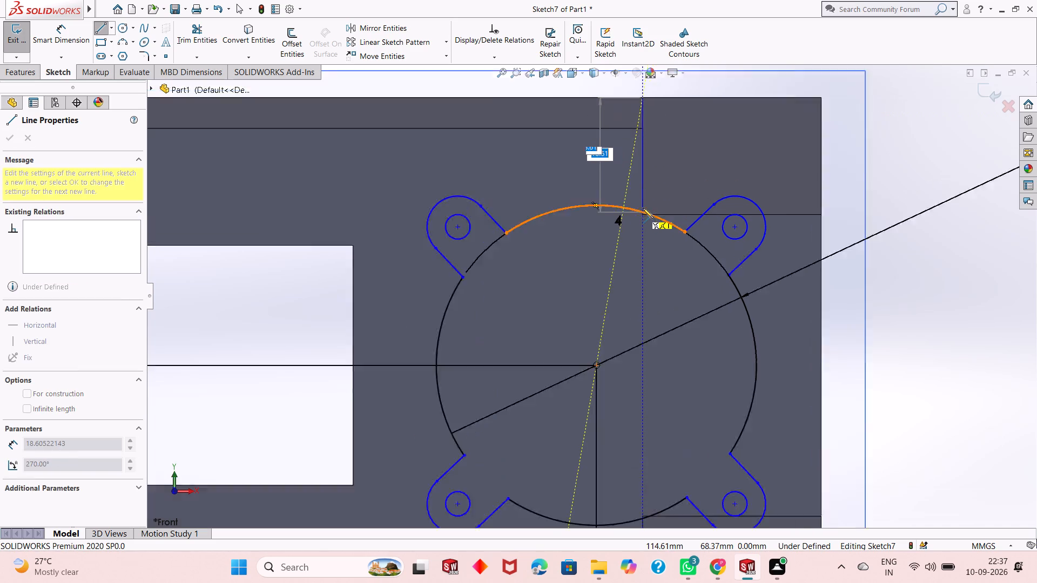
{"action": "scroll", "coordinate": [643, 208], "scroll_direction": "down", "scroll_amount": 4}
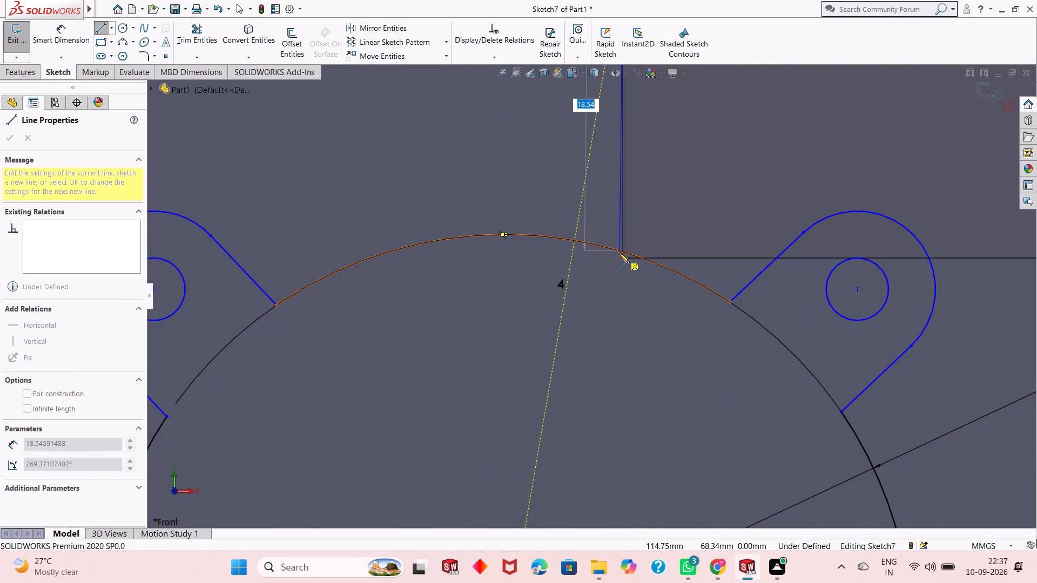
{"action": "left_click", "coordinate": [624, 253]}
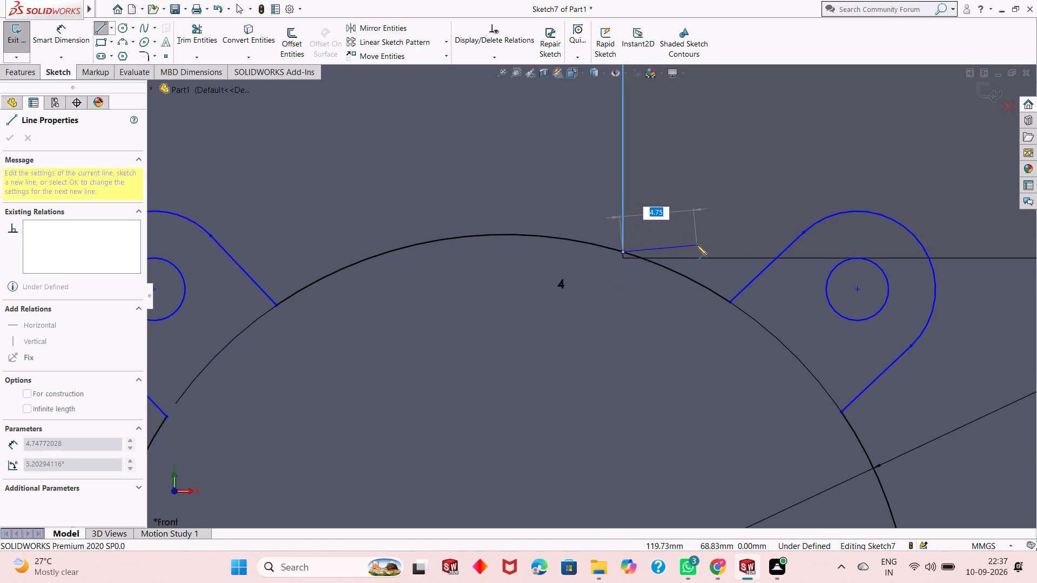
{"action": "key", "text": "Escape"}
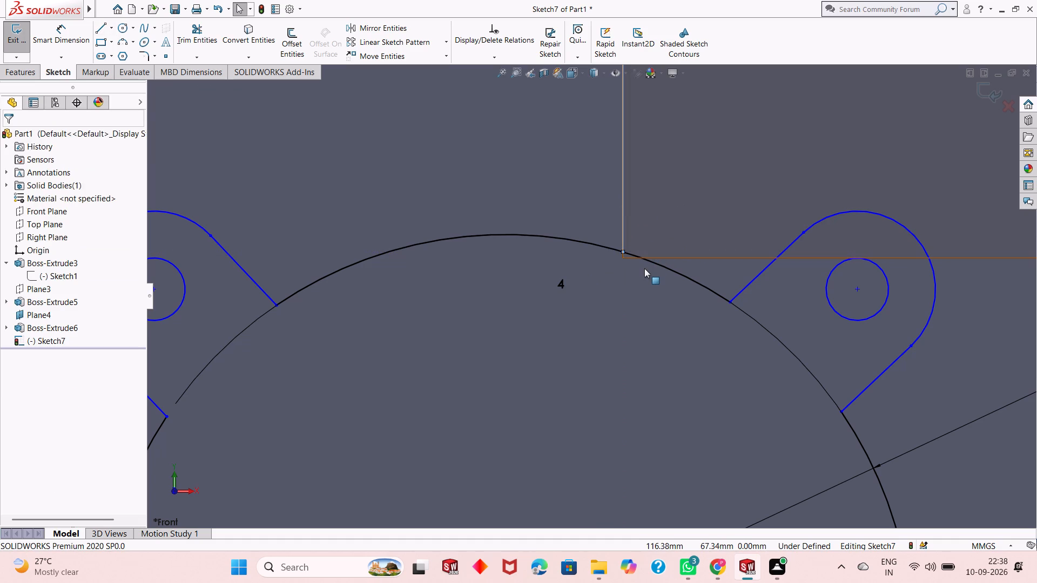
{"action": "scroll", "coordinate": [644, 268], "scroll_direction": "up", "scroll_amount": 3}
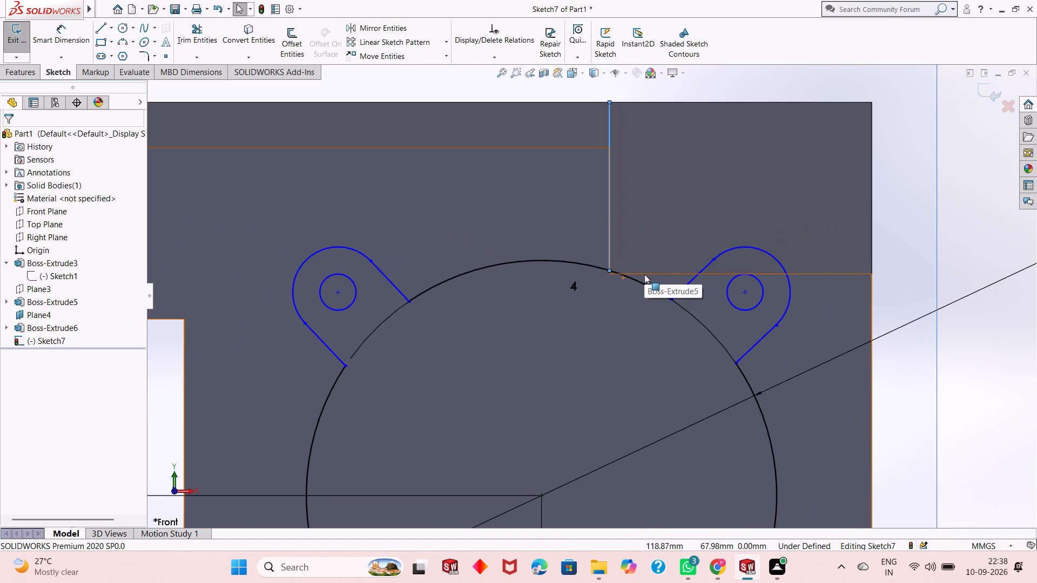
{"action": "key", "text": "Escape"}
Sketch connected lines from the vertical line's top: 29 mm along the upper edge, 19 mm down the side, about 9.4 mm back to the lug's arc.
{"action": "scroll", "coordinate": [616, 284], "scroll_direction": "down", "scroll_amount": 2}
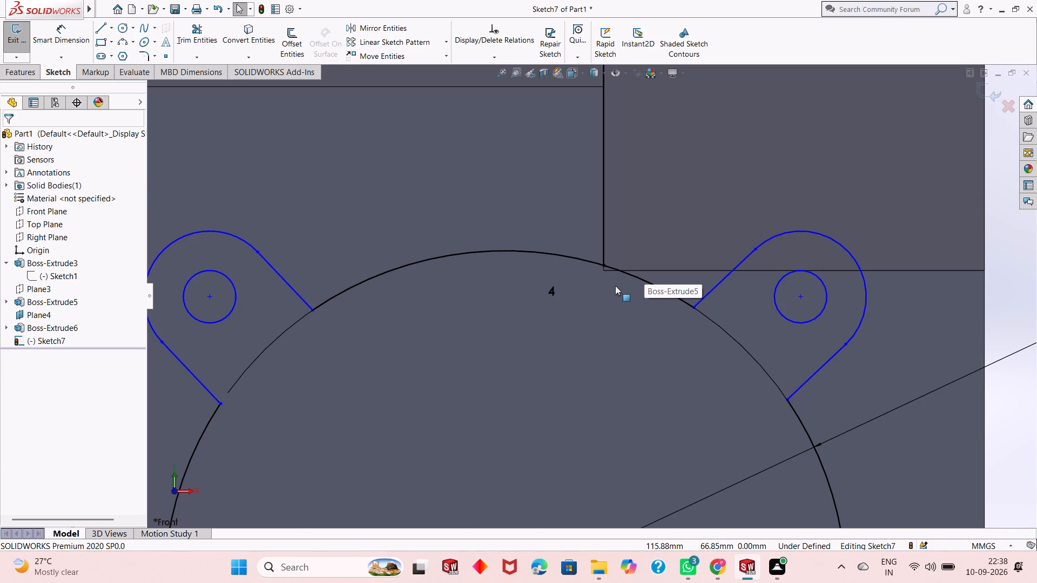
{"action": "scroll", "coordinate": [615, 286], "scroll_direction": "up", "scroll_amount": 1}
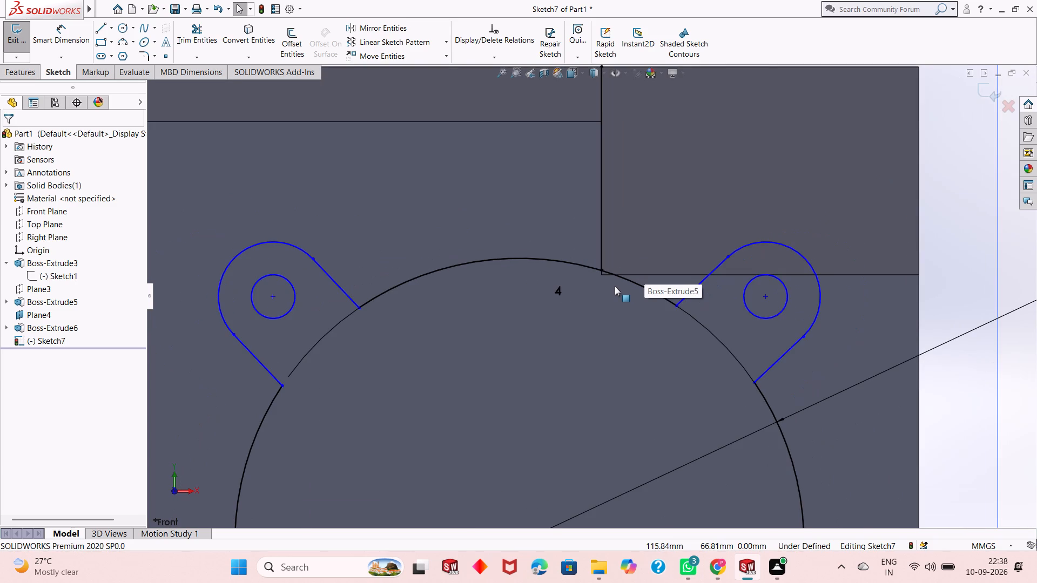
{"action": "scroll", "coordinate": [642, 273], "scroll_direction": "up", "scroll_amount": 2}
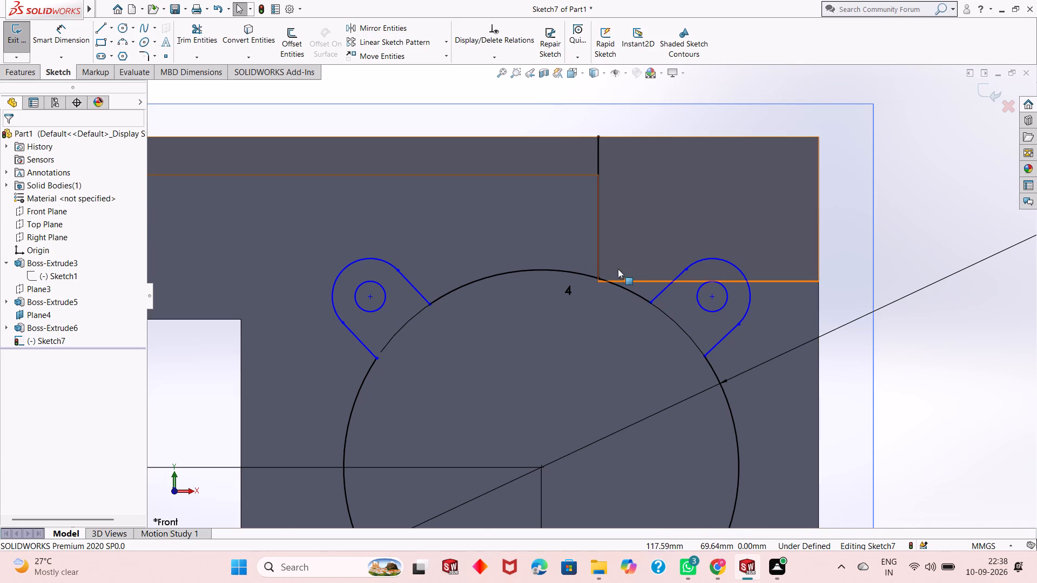
{"action": "scroll", "coordinate": [629, 268], "scroll_direction": "down", "scroll_amount": 3}
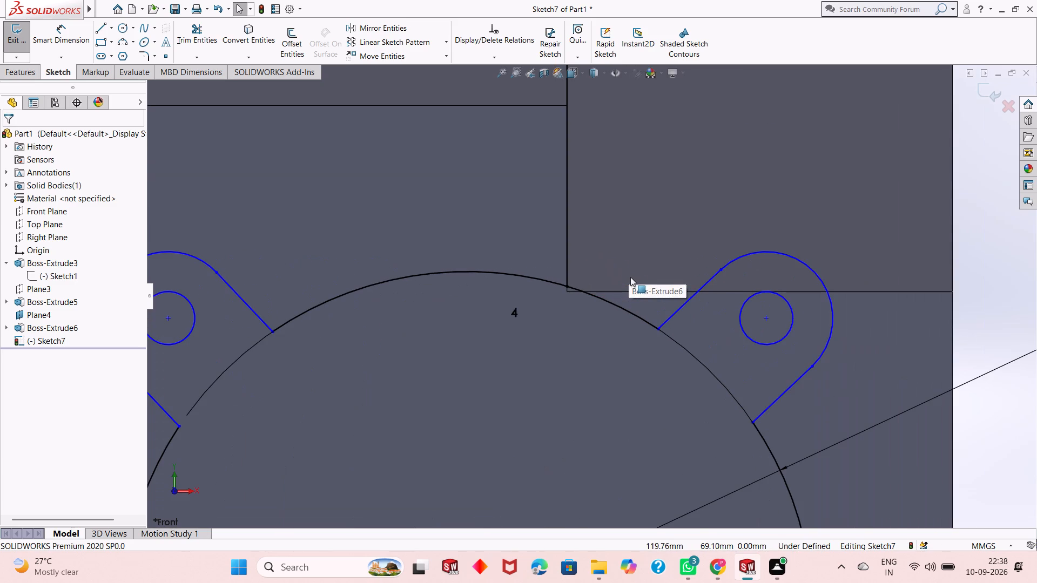
{"action": "scroll", "coordinate": [630, 277], "scroll_direction": "up", "scroll_amount": 3}
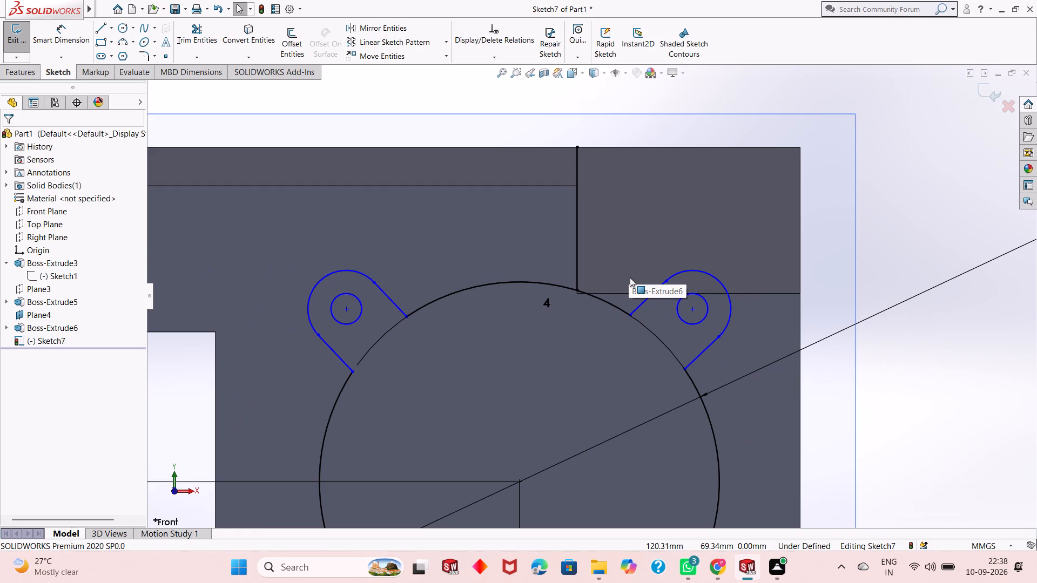
{"action": "left_click", "coordinate": [100, 31]}
{"action": "left_click", "coordinate": [579, 146]}
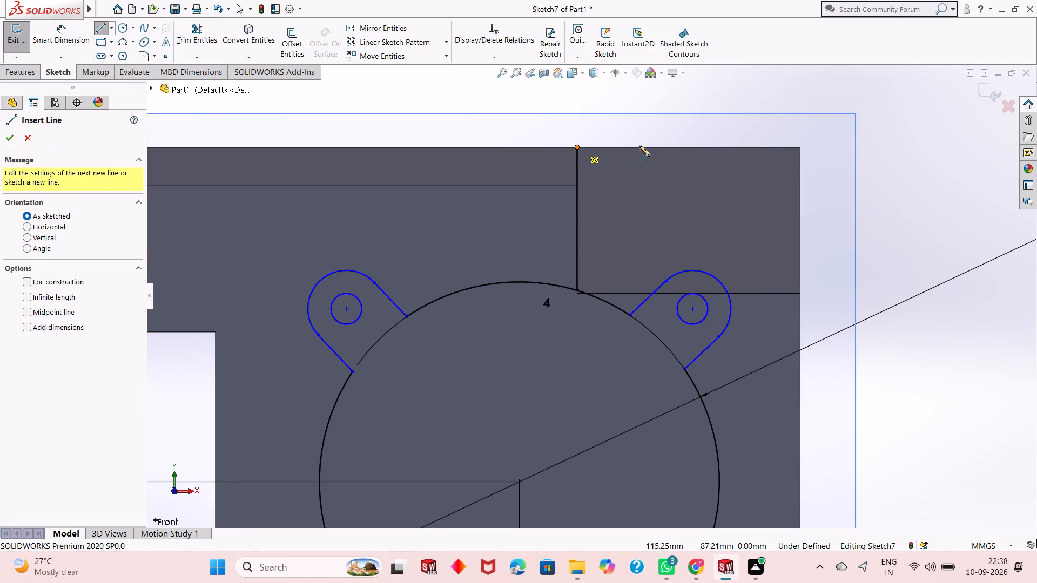
{"action": "left_click", "coordinate": [800, 147]}
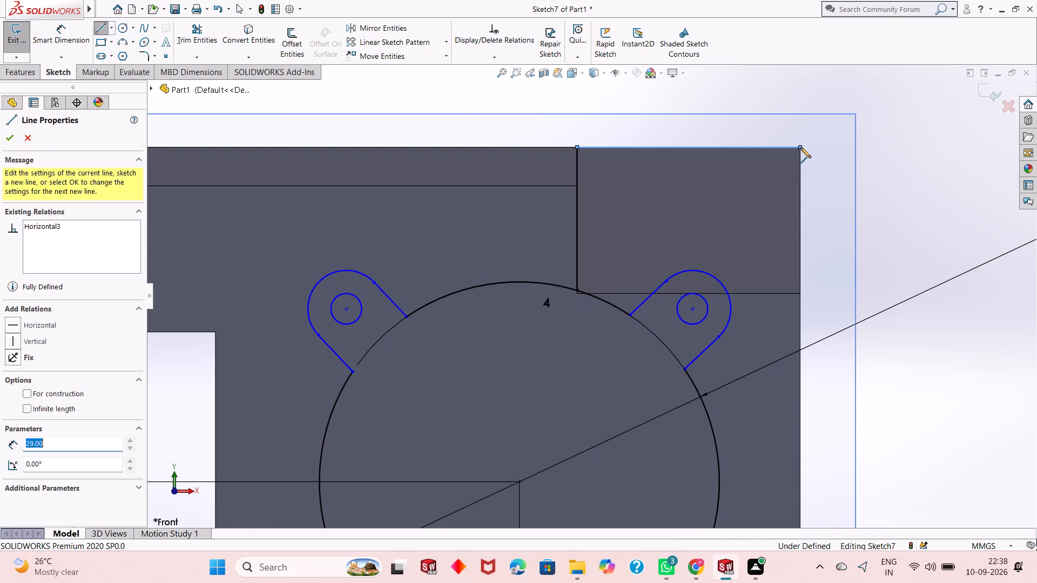
{"action": "left_click", "coordinate": [800, 294]}
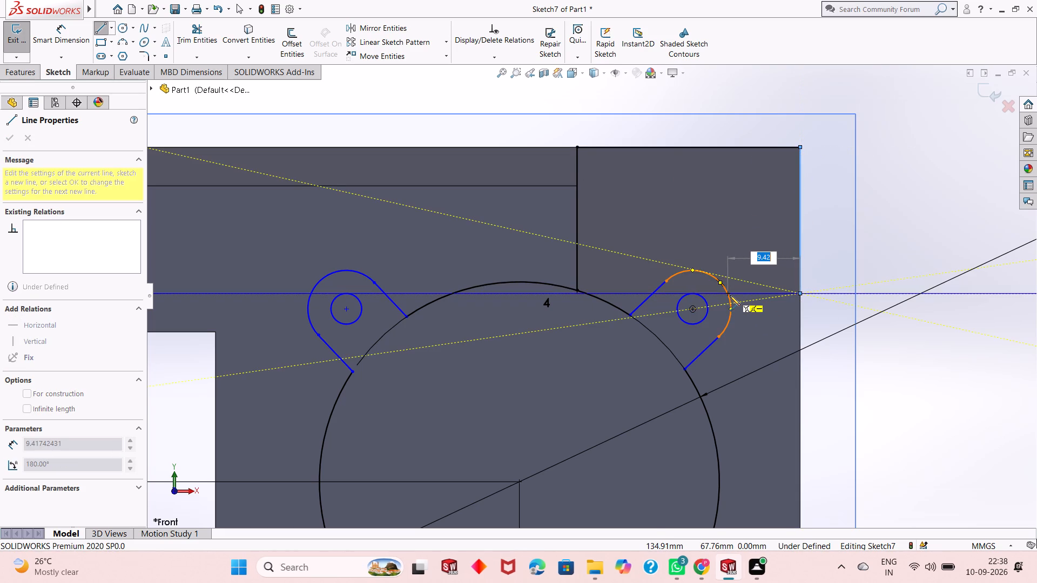
{"action": "scroll", "coordinate": [730, 295], "scroll_direction": "down", "scroll_amount": 6}
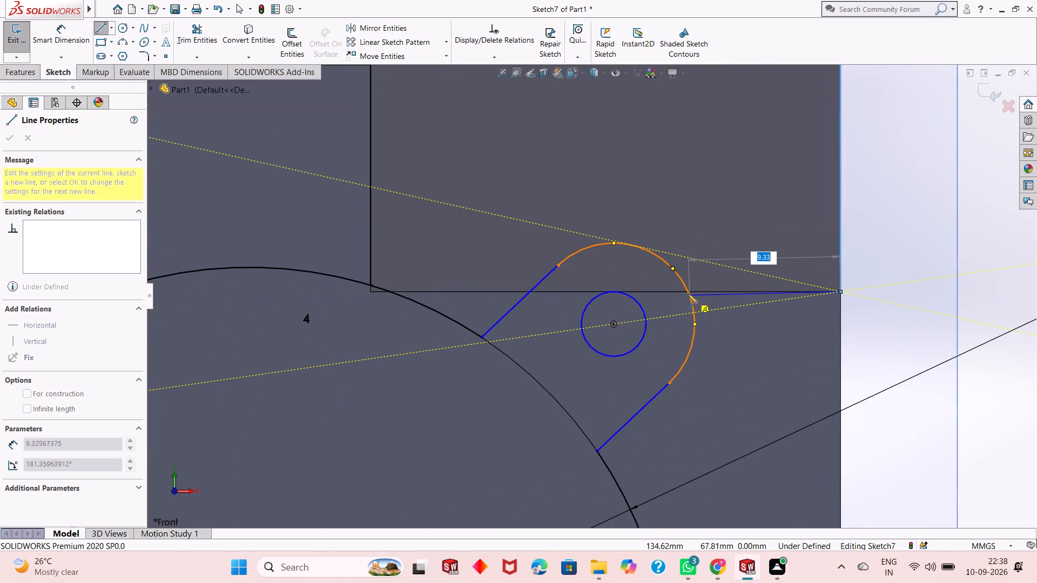
{"action": "left_click", "coordinate": [688, 293]}
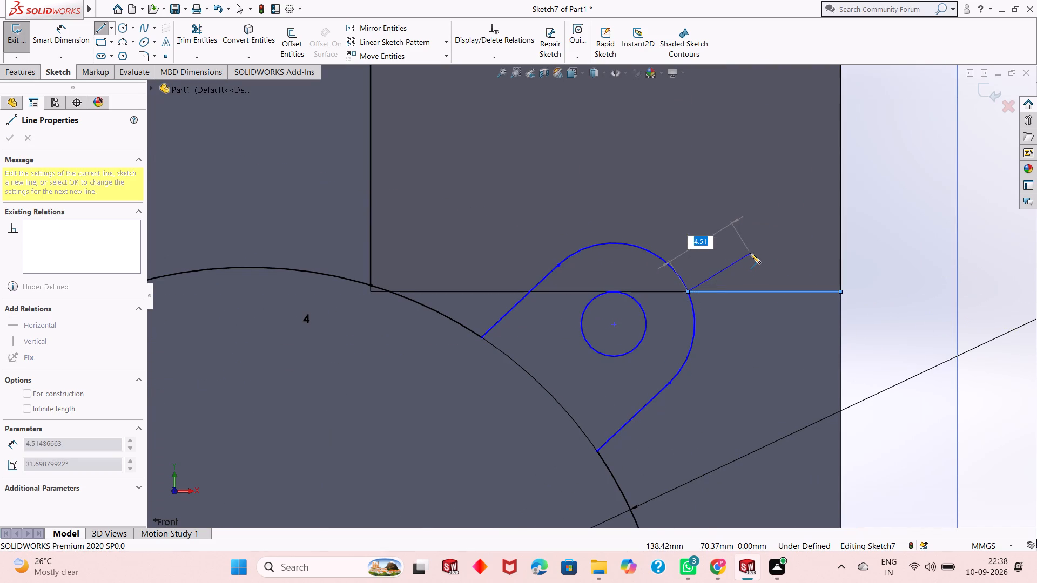
{"action": "key", "text": "Escape"}
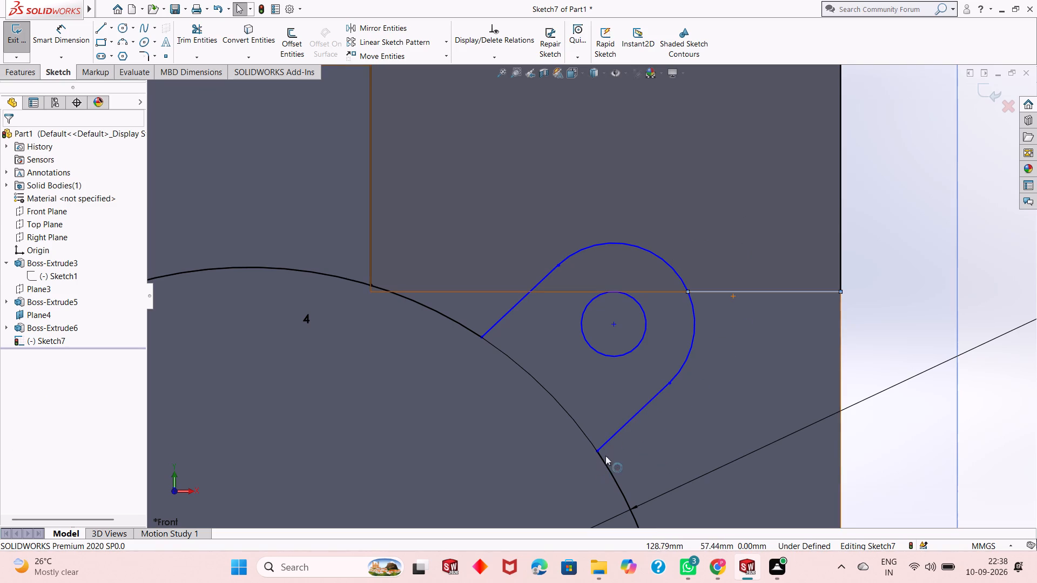
{"action": "scroll", "coordinate": [576, 399], "scroll_direction": "up", "scroll_amount": 2}
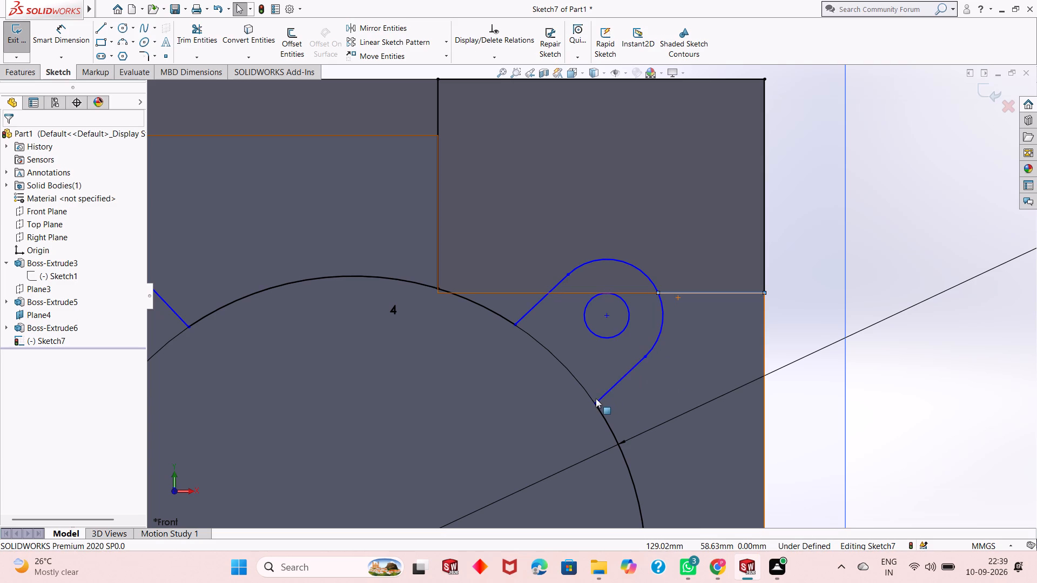
Trim the upper-right lug's arc above the horizontal line, its inner straight side, and the circle's arc between that lug and the vertical line.
{"action": "scroll", "coordinate": [580, 364], "scroll_direction": "up", "scroll_amount": 2}
{"action": "scroll", "coordinate": [576, 293], "scroll_direction": "down", "scroll_amount": 1}
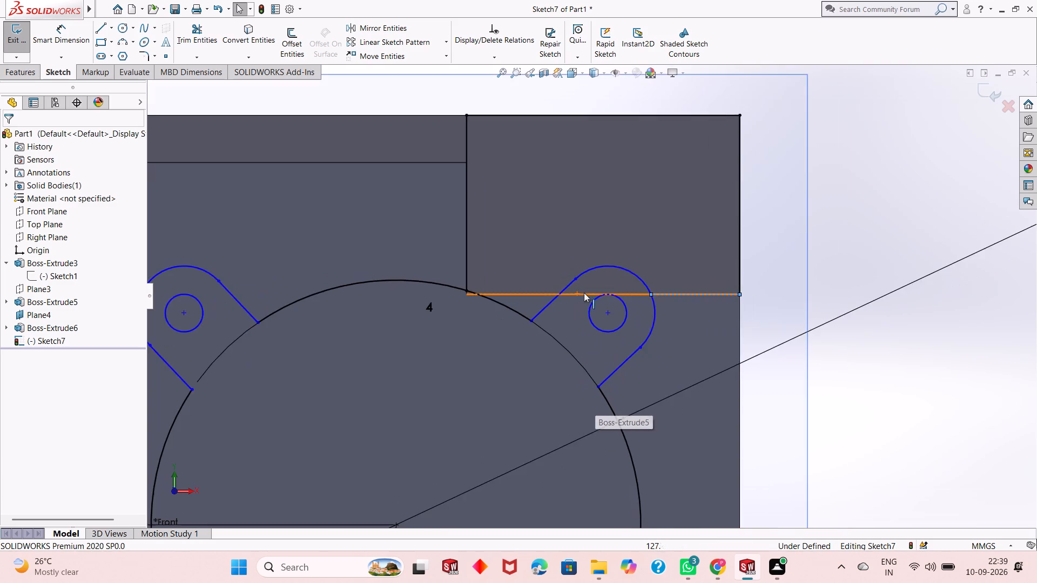
{"action": "scroll", "coordinate": [596, 289], "scroll_direction": "down", "scroll_amount": 1}
{"action": "scroll", "coordinate": [596, 289], "scroll_direction": "up", "scroll_amount": 1}
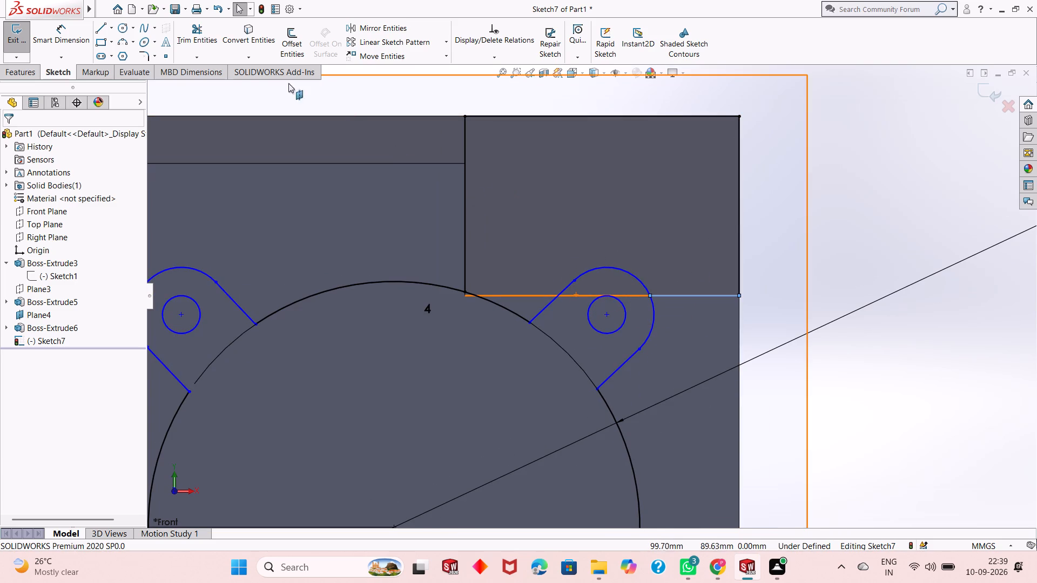
{"action": "left_click", "coordinate": [190, 40]}
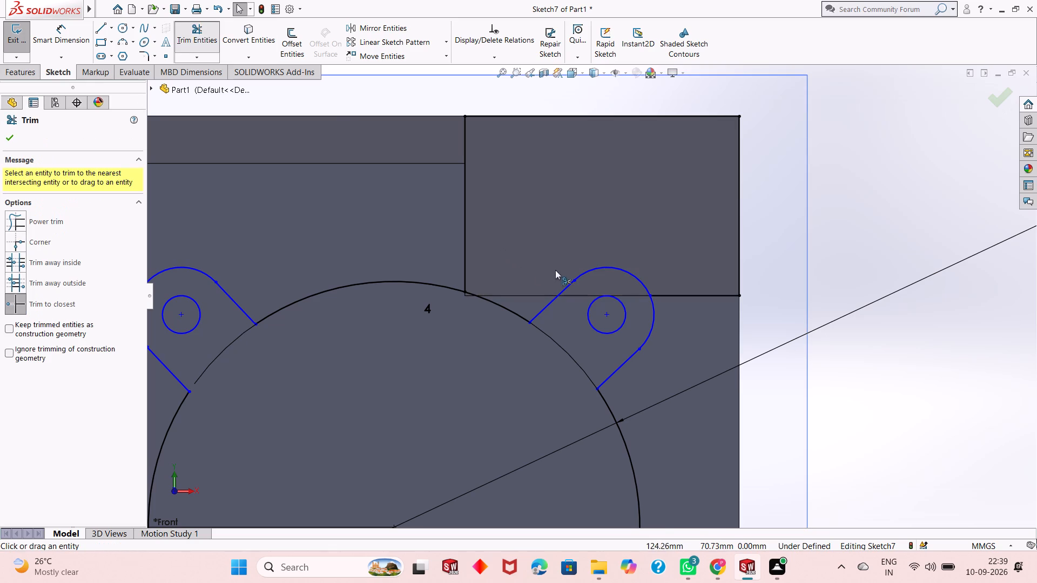
{"action": "left_click", "coordinate": [618, 269]}
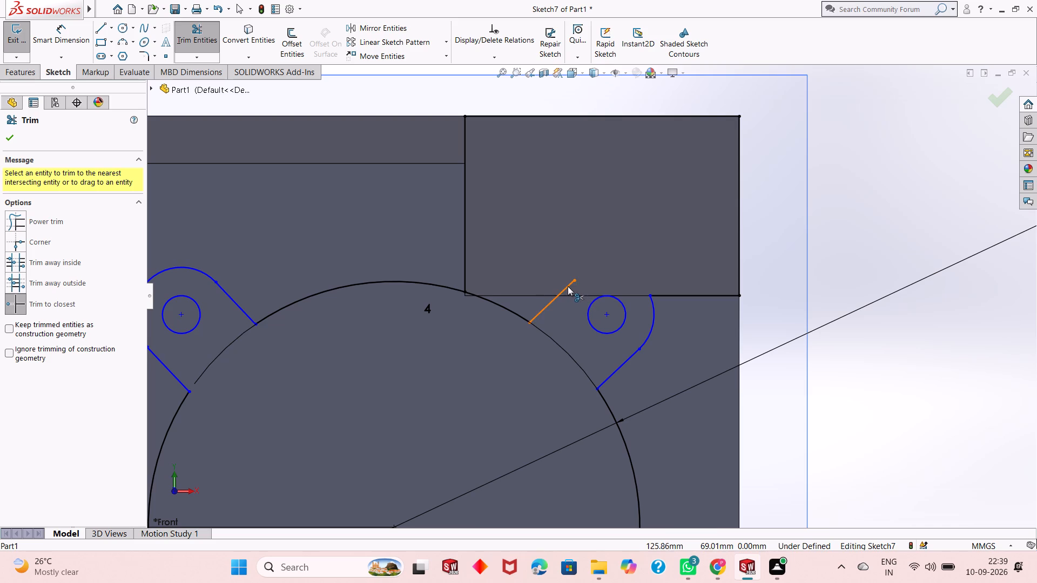
{"action": "left_click", "coordinate": [568, 286]}
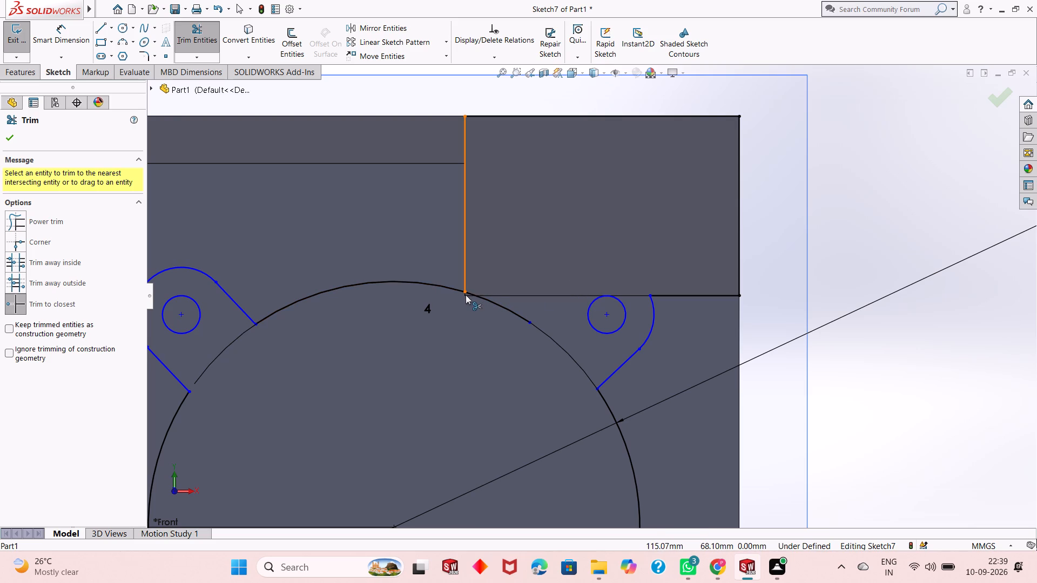
{"action": "scroll", "coordinate": [466, 295], "scroll_direction": "down", "scroll_amount": 3}
{"action": "scroll", "coordinate": [493, 295], "scroll_direction": "up", "scroll_amount": 2}
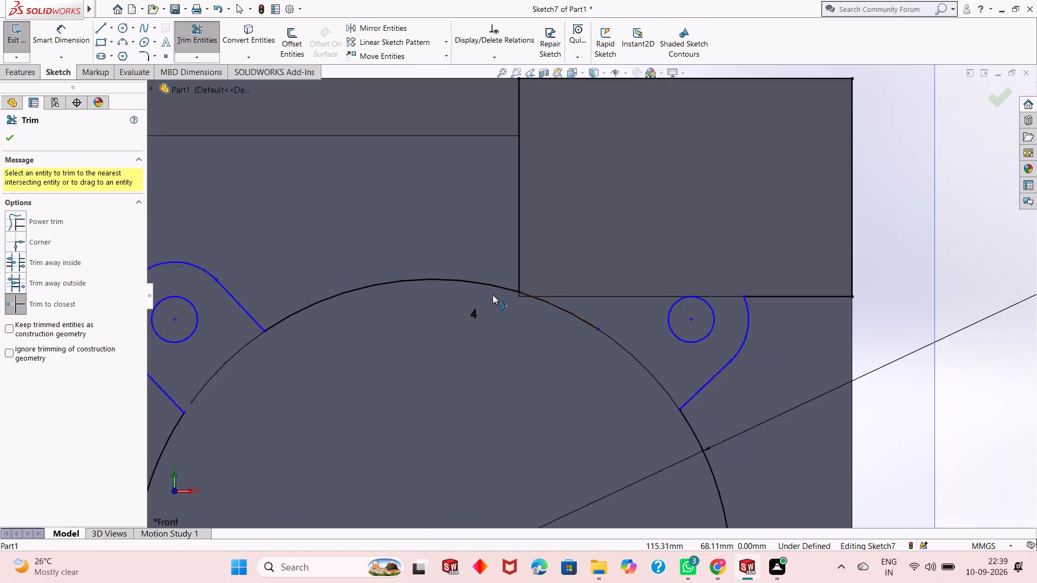
{"action": "scroll", "coordinate": [493, 295], "scroll_direction": "up", "scroll_amount": 1}
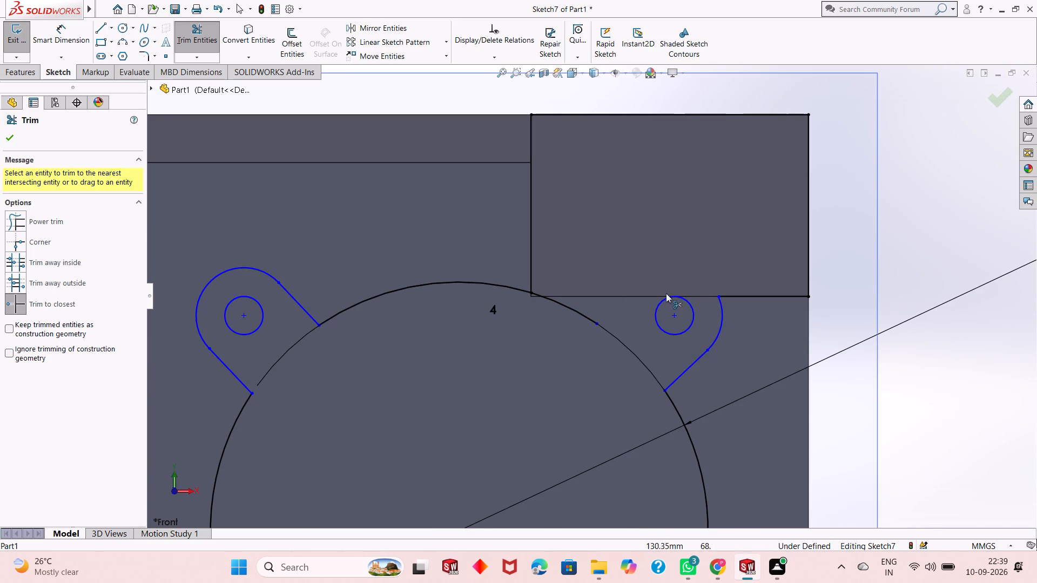
{"action": "scroll", "coordinate": [589, 305], "scroll_direction": "up", "scroll_amount": 2}
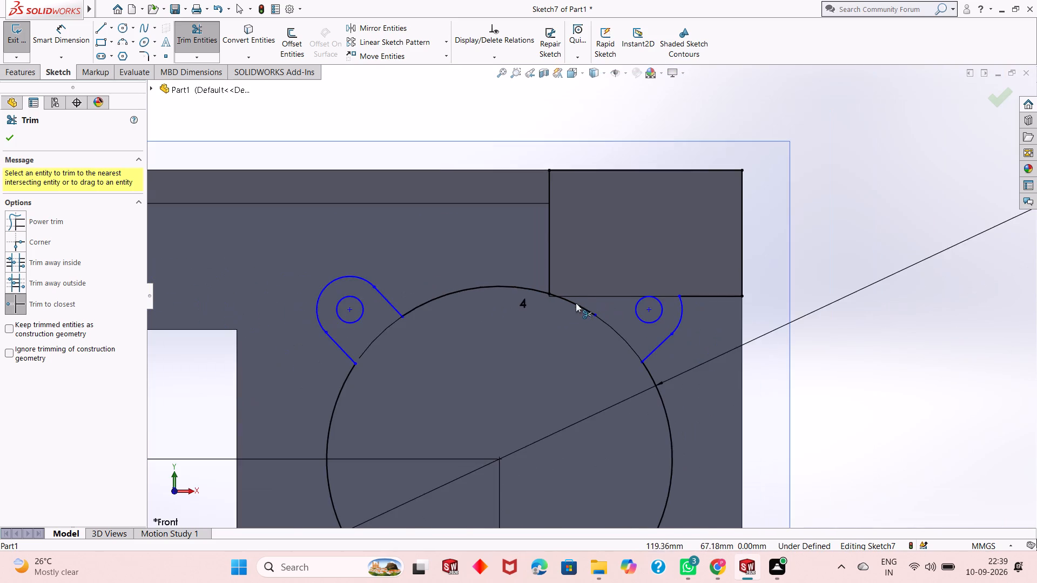
{"action": "scroll", "coordinate": [572, 303], "scroll_direction": "up", "scroll_amount": 1}
{"action": "scroll", "coordinate": [574, 311], "scroll_direction": "down", "scroll_amount": 1}
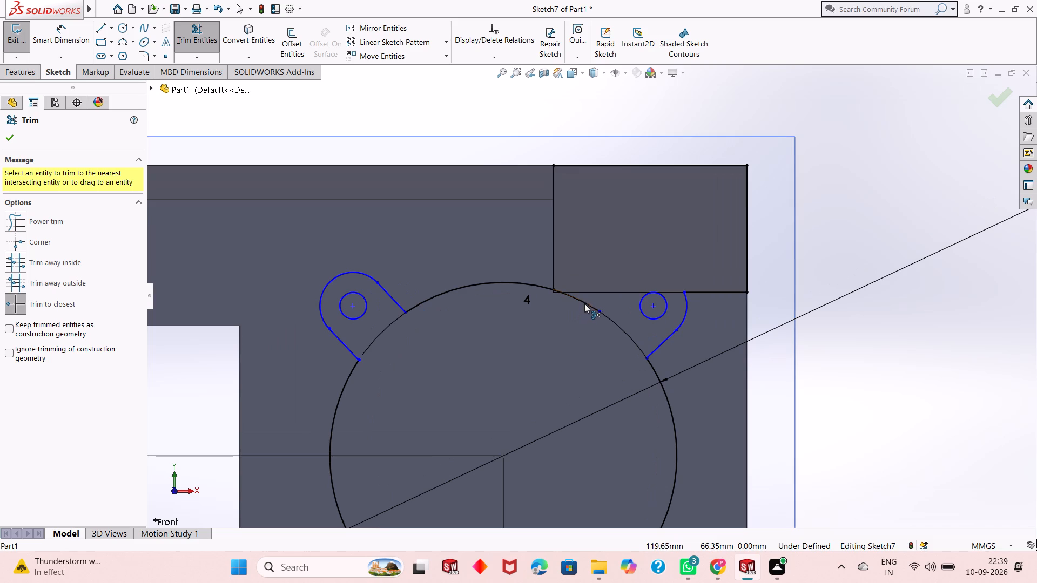
{"action": "left_click", "coordinate": [577, 300]}
{"action": "right_click", "coordinate": [861, 340]}
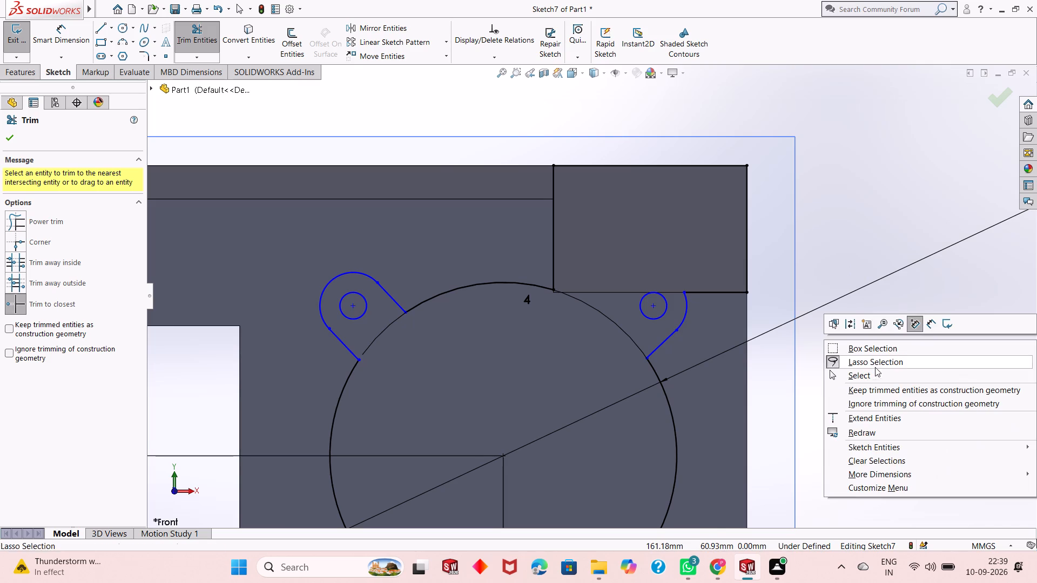
{"action": "left_click", "coordinate": [878, 375]}
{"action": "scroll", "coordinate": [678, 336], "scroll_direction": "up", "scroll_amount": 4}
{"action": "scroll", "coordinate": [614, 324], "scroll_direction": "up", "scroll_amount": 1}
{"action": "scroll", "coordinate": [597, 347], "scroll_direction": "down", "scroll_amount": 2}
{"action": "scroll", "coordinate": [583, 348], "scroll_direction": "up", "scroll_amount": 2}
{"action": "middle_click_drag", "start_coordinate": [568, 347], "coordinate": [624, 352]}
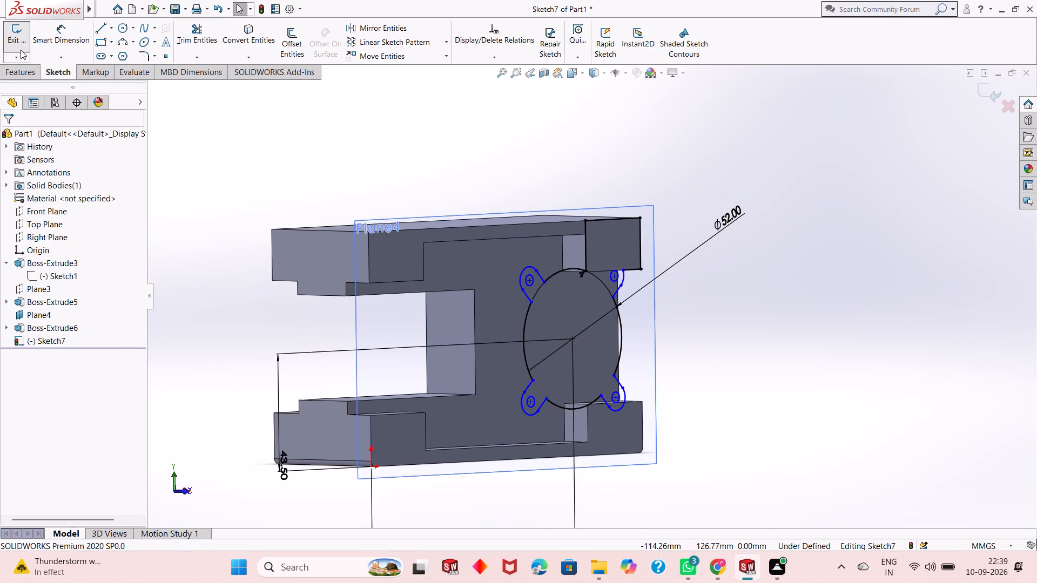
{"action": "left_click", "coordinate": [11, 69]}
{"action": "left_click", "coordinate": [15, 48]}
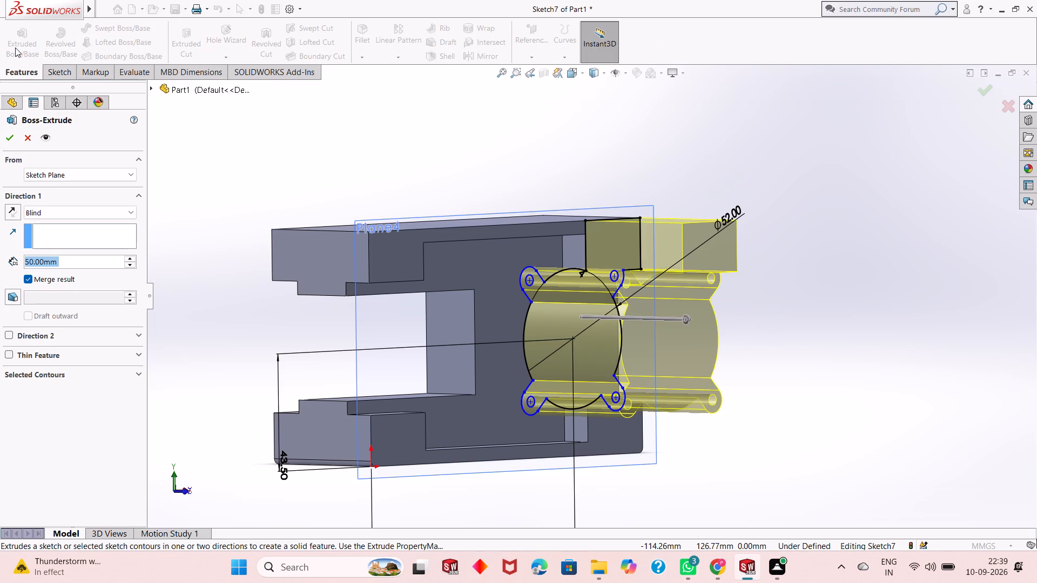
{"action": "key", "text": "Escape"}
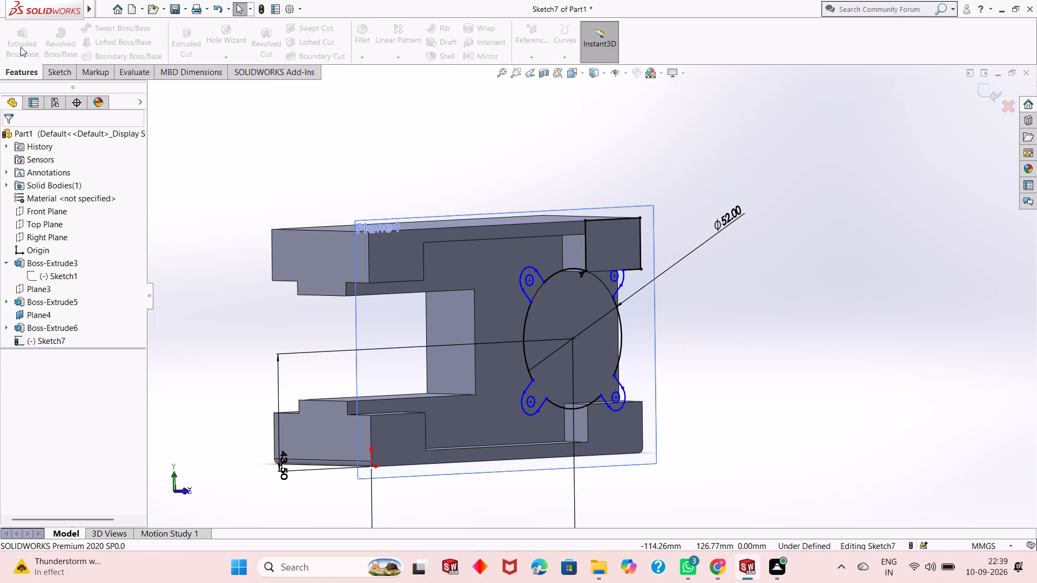
Sketch a vertical line about 18.6 mm long from the block's lower edge up along the recess edge to the 52 mm circle's arc.
{"action": "key", "text": "ctrl+8"}
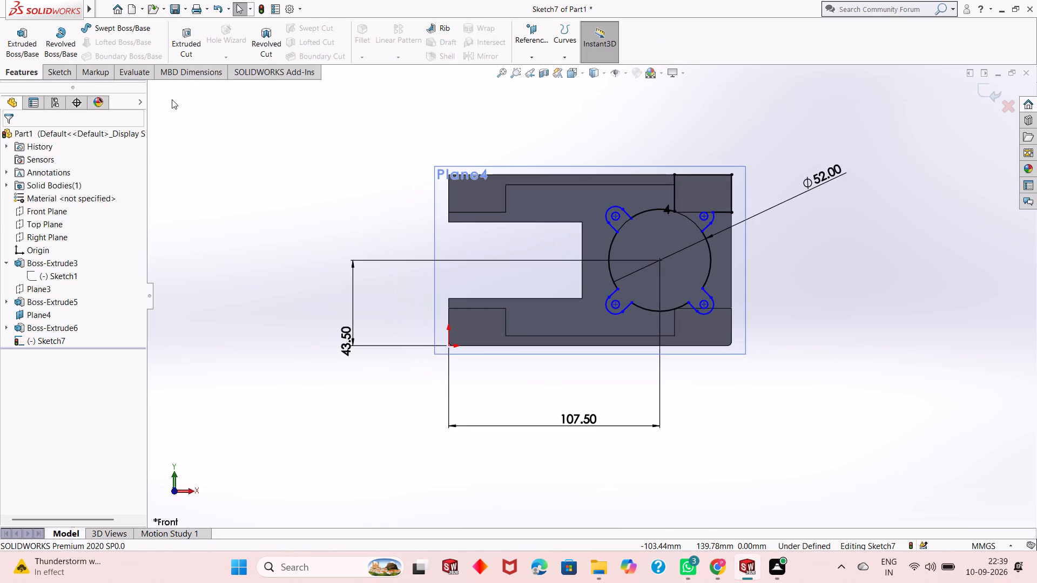
{"action": "scroll", "coordinate": [653, 144], "scroll_direction": "up", "scroll_amount": 1}
{"action": "scroll", "coordinate": [684, 209], "scroll_direction": "down", "scroll_amount": 2}
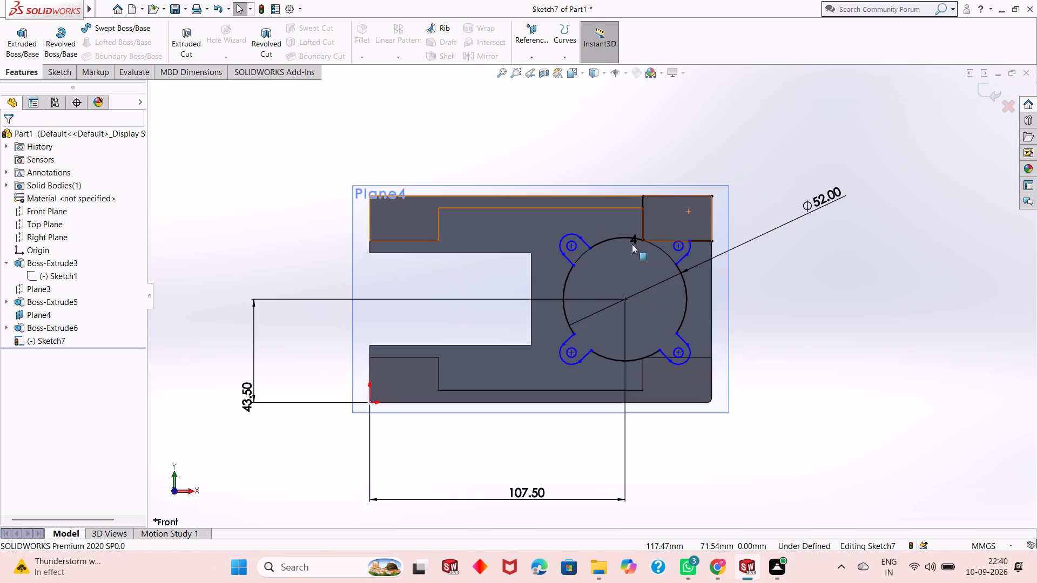
{"action": "scroll", "coordinate": [627, 254], "scroll_direction": "down", "scroll_amount": 2}
{"action": "scroll", "coordinate": [556, 447], "scroll_direction": "up", "scroll_amount": 1}
{"action": "scroll", "coordinate": [591, 384], "scroll_direction": "down", "scroll_amount": 2}
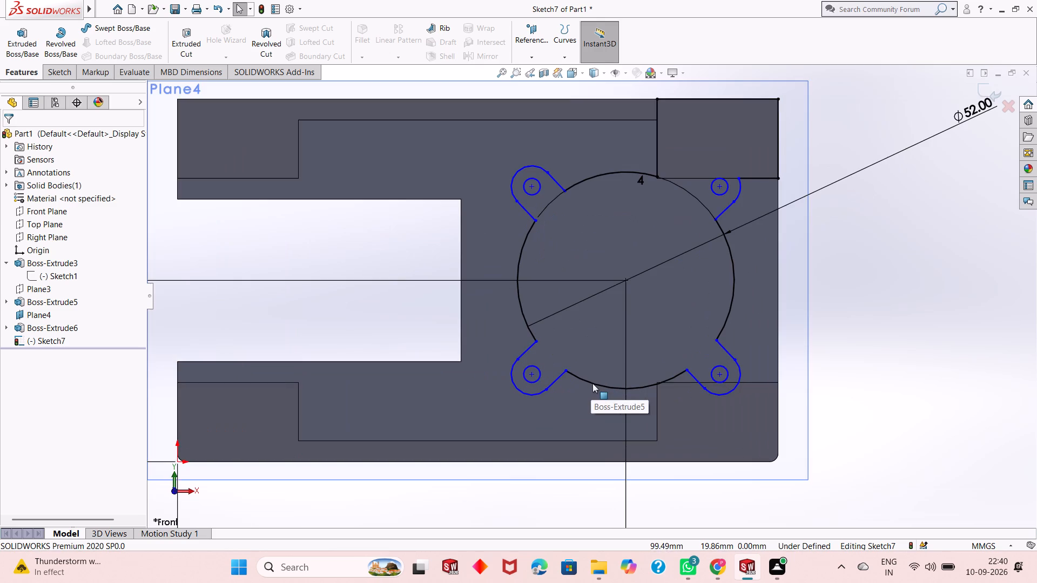
{"action": "scroll", "coordinate": [618, 278], "scroll_direction": "up", "scroll_amount": 1}
{"action": "scroll", "coordinate": [675, 378], "scroll_direction": "down", "scroll_amount": 2}
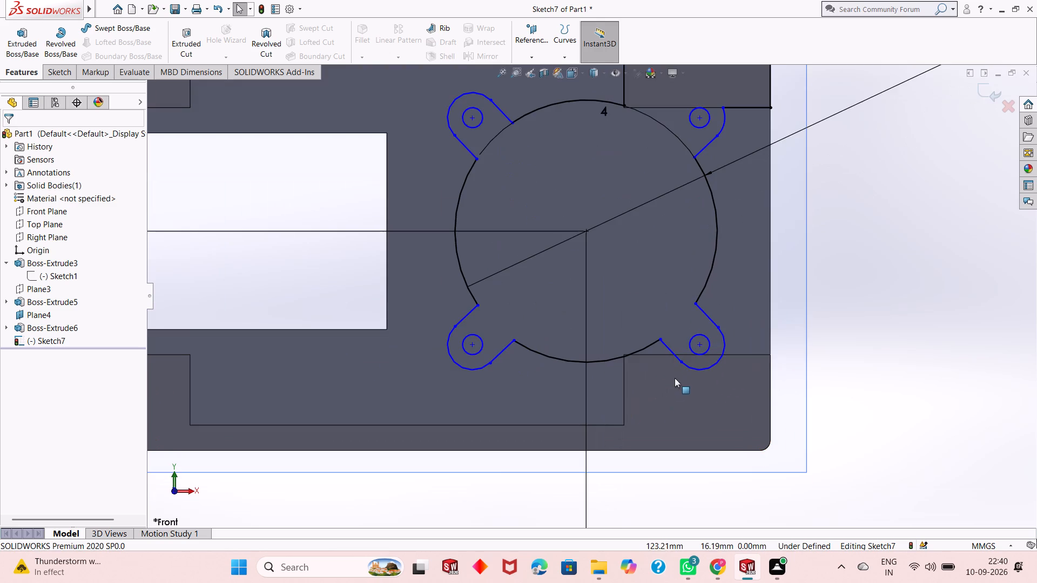
{"action": "scroll", "coordinate": [664, 361], "scroll_direction": "down", "scroll_amount": 1}
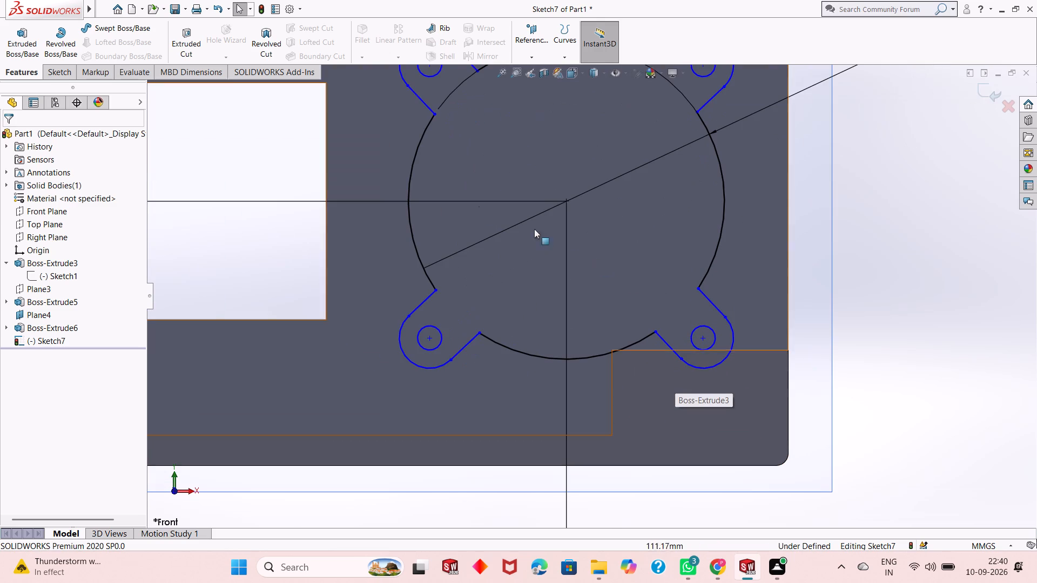
{"action": "left_click", "coordinate": [73, 72]}
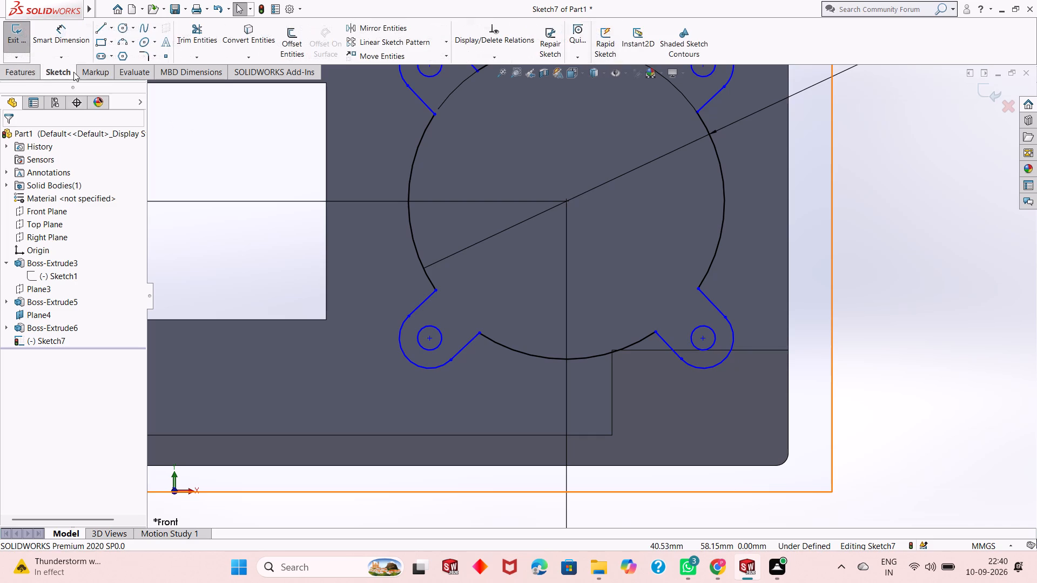
{"action": "left_click", "coordinate": [99, 32]}
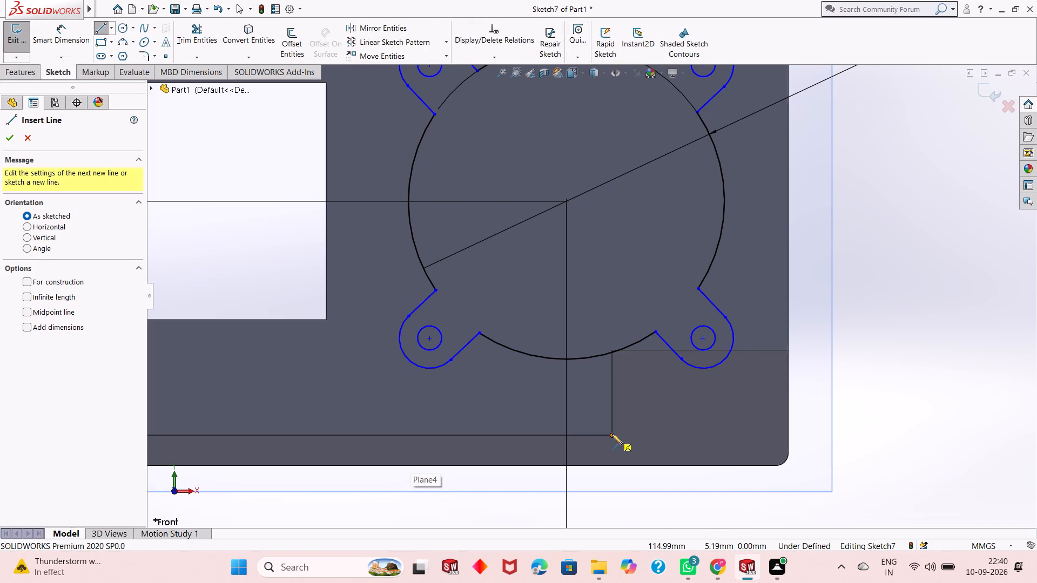
{"action": "left_click", "coordinate": [611, 466]}
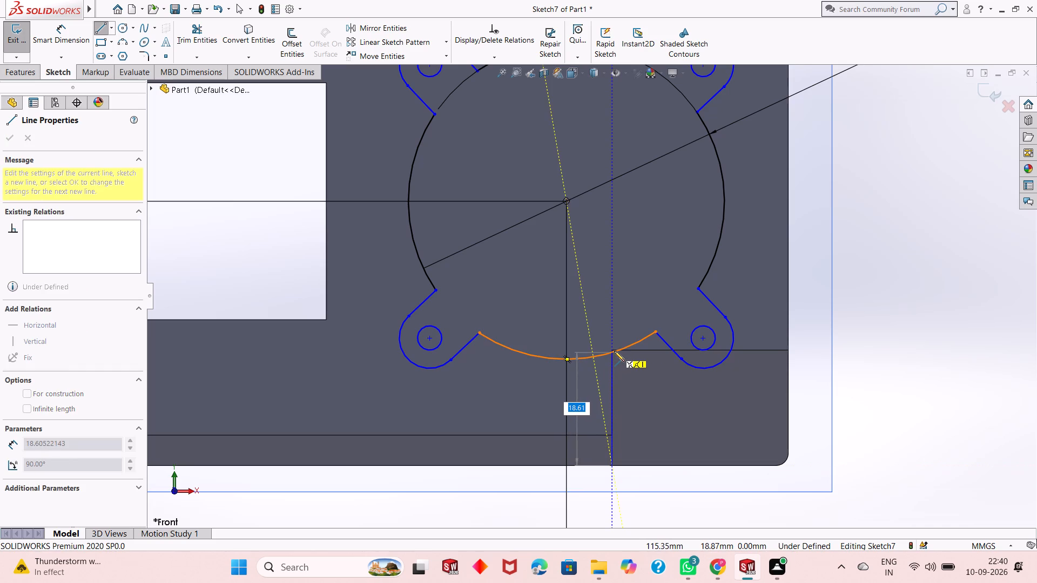
{"action": "scroll", "coordinate": [614, 351], "scroll_direction": "down", "scroll_amount": 8}
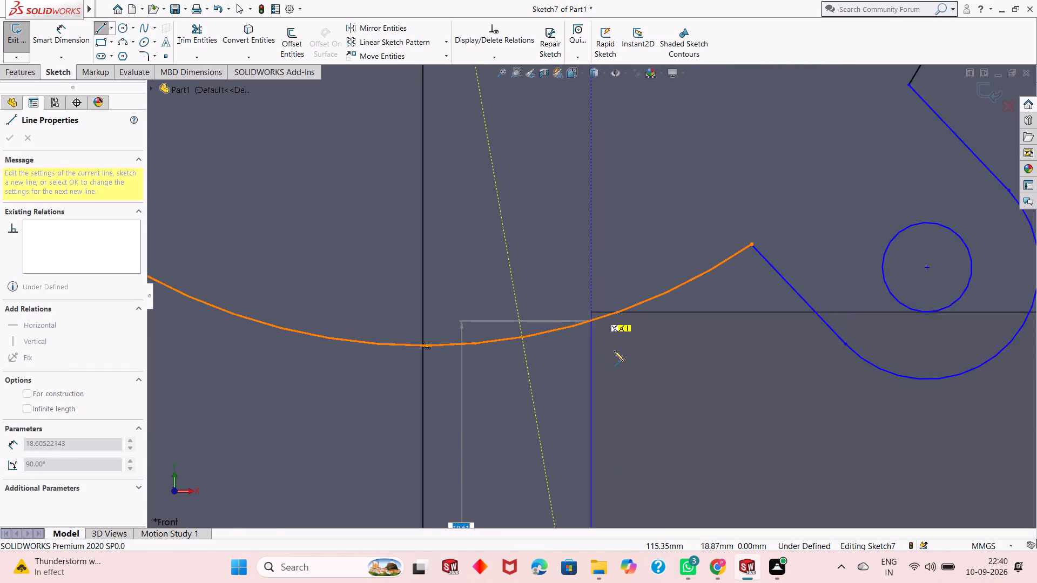
{"action": "scroll", "coordinate": [614, 351], "scroll_direction": "down", "scroll_amount": 2}
{"action": "left_click", "coordinate": [570, 287]}
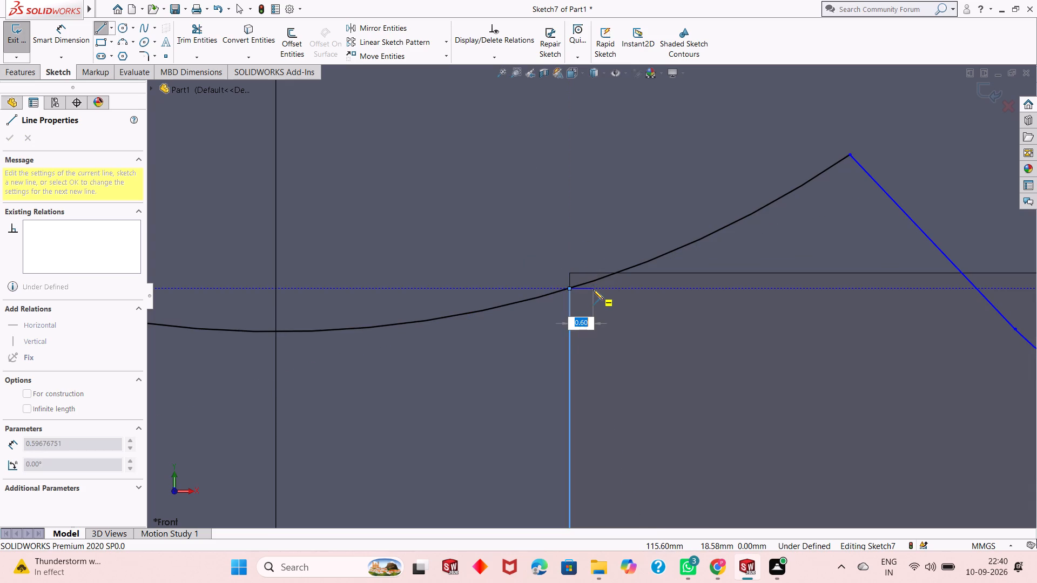
{"action": "key", "text": "Escape"}
{"action": "key", "text": "Escape"}
Sketch a horizontal line about 27 mm long from the vertical line's bottom along the block's lower edge to the start of the rounded corner.
{"action": "scroll", "coordinate": [573, 345], "scroll_direction": "up", "scroll_amount": 2}
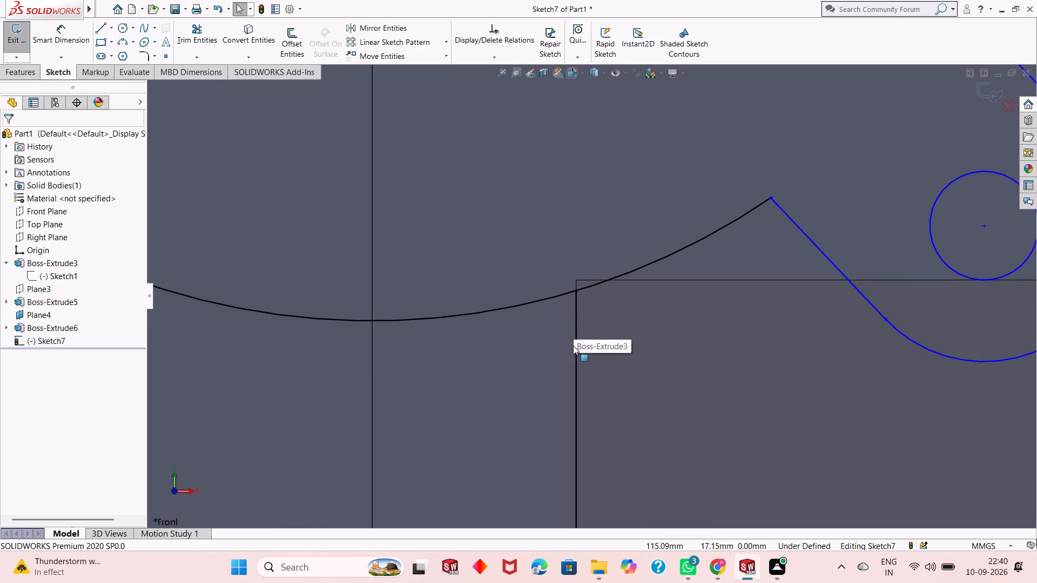
{"action": "scroll", "coordinate": [573, 345], "scroll_direction": "up", "scroll_amount": 5}
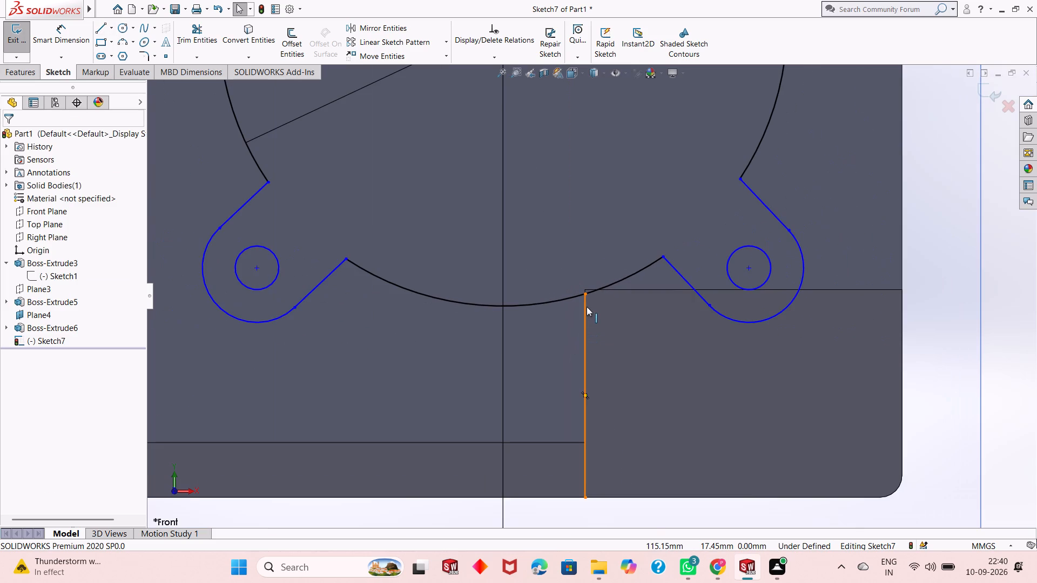
{"action": "scroll", "coordinate": [587, 307], "scroll_direction": "up", "scroll_amount": 2}
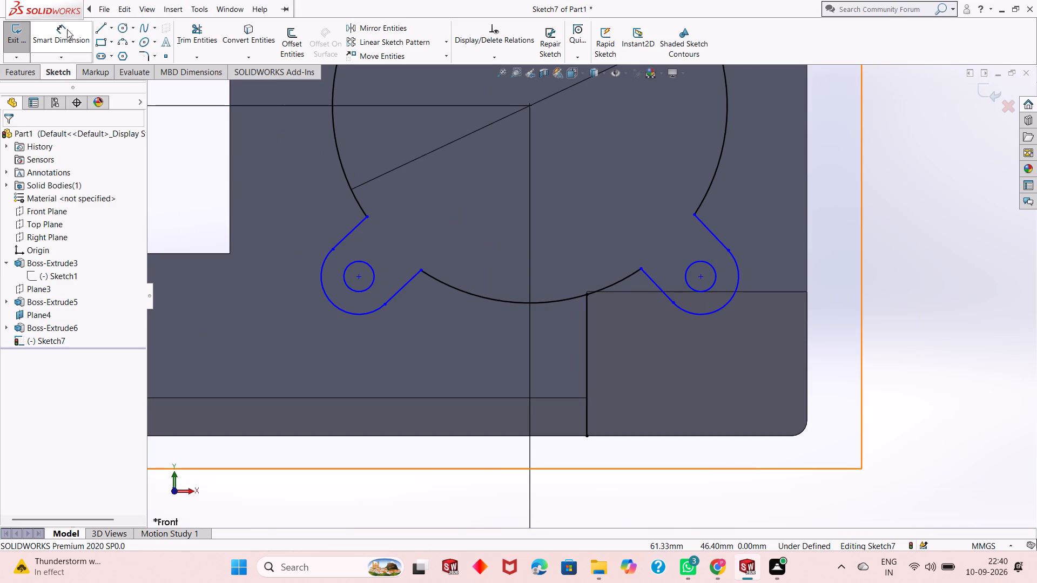
{"action": "left_click", "coordinate": [98, 30]}
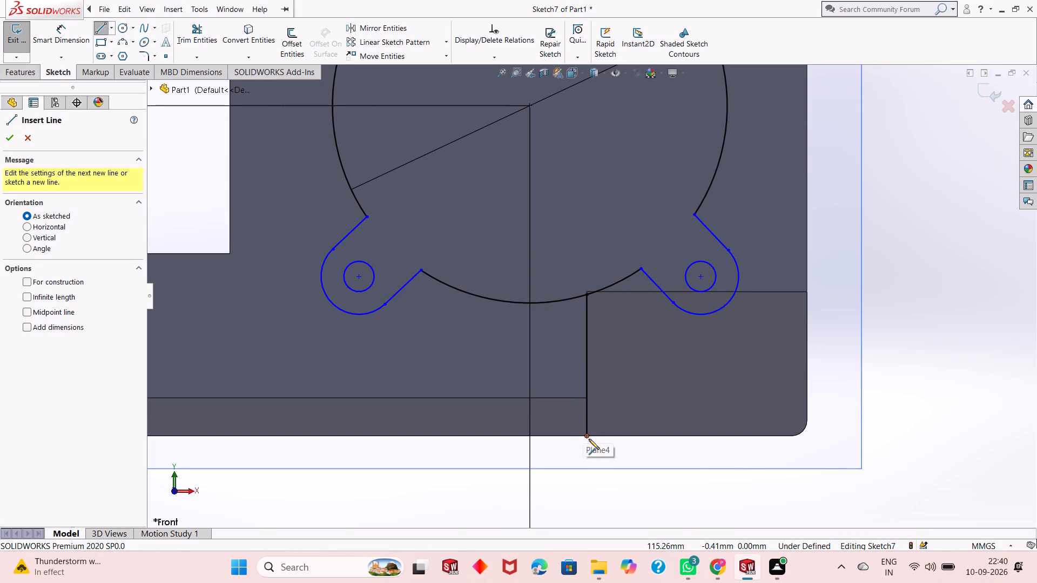
{"action": "left_click", "coordinate": [589, 439]}
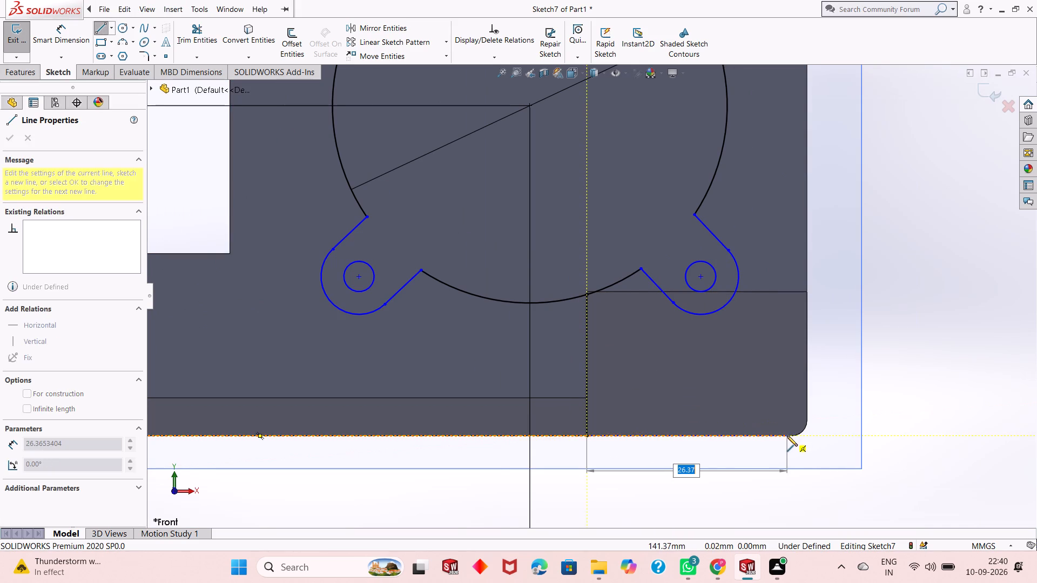
{"action": "left_click", "coordinate": [793, 437]}
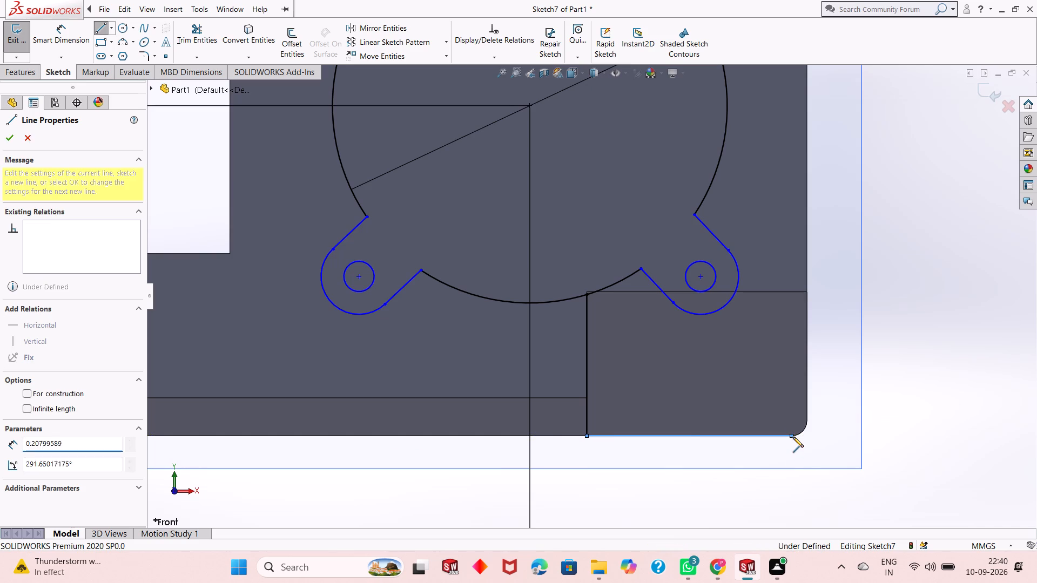
{"action": "key", "text": "Escape"}
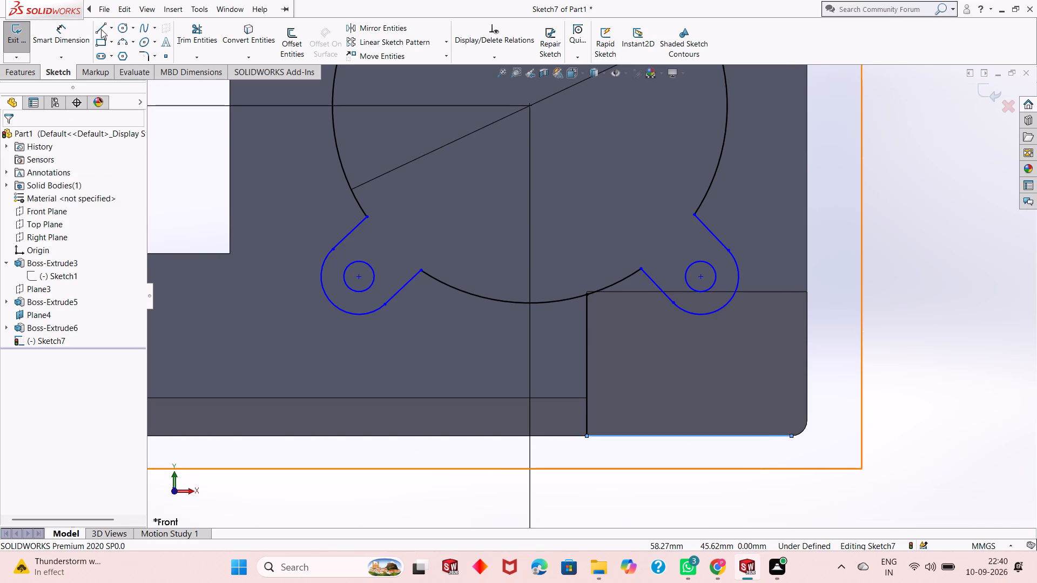
Sketch a three-point arc of 2 mm radius along the block's lower rounded corner, starting at the end of the lower-edge line.
{"action": "left_click", "coordinate": [119, 40]}
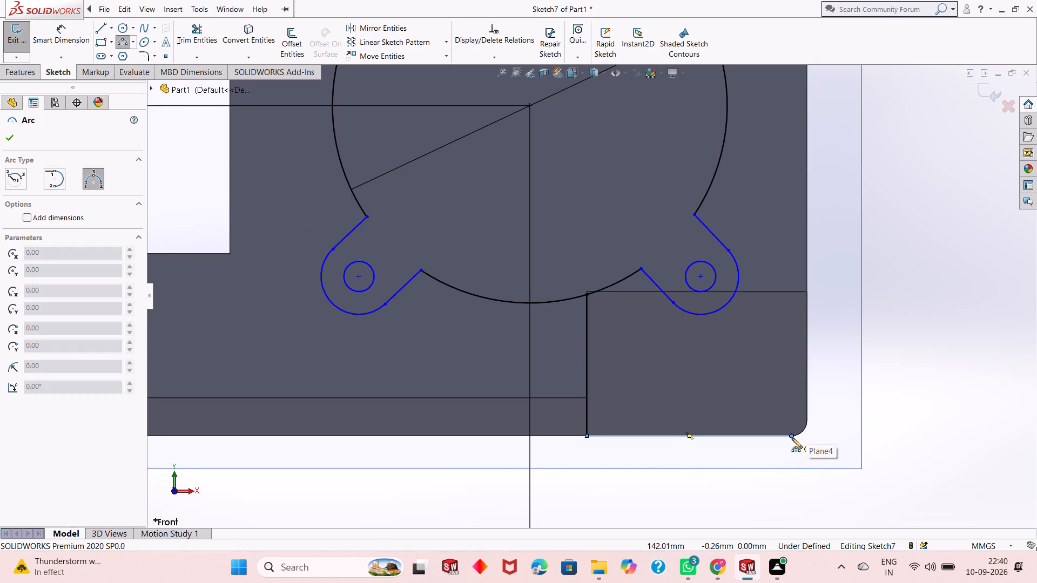
{"action": "scroll", "coordinate": [794, 435], "scroll_direction": "down", "scroll_amount": 7}
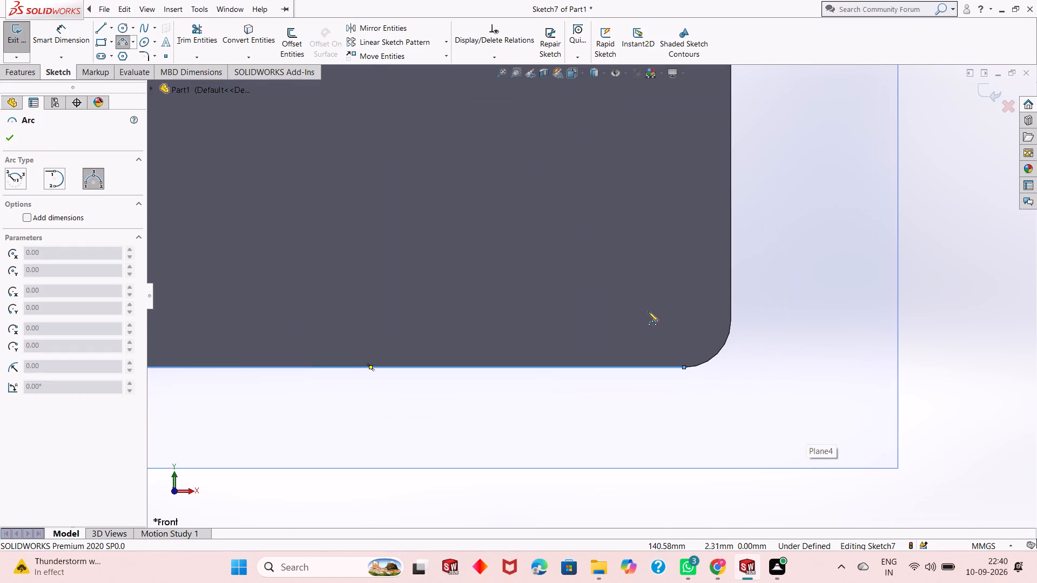
{"action": "scroll", "coordinate": [650, 321], "scroll_direction": "down", "scroll_amount": 4}
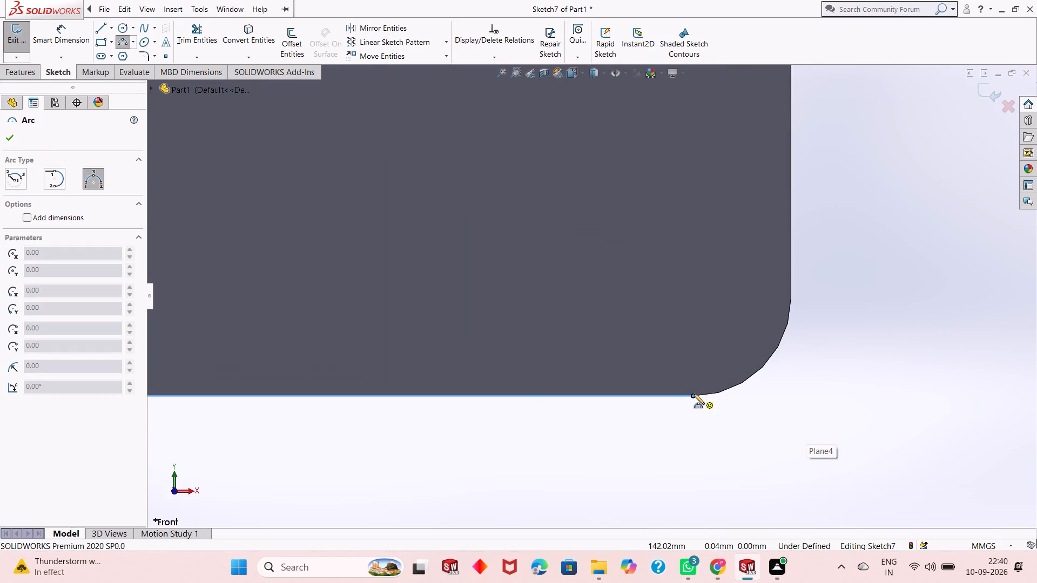
{"action": "left_click", "coordinate": [693, 397]}
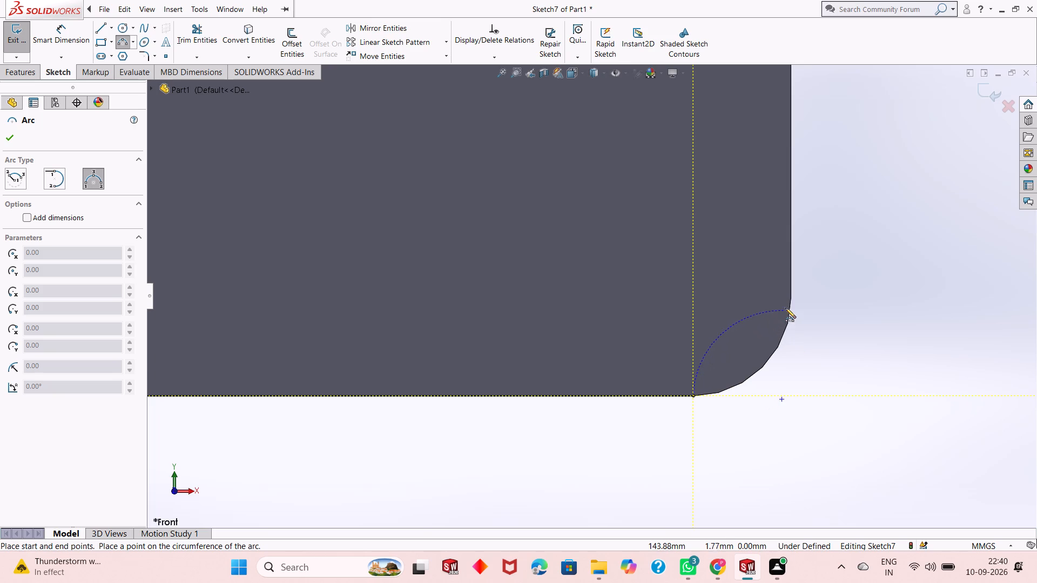
{"action": "left_click", "coordinate": [791, 300]}
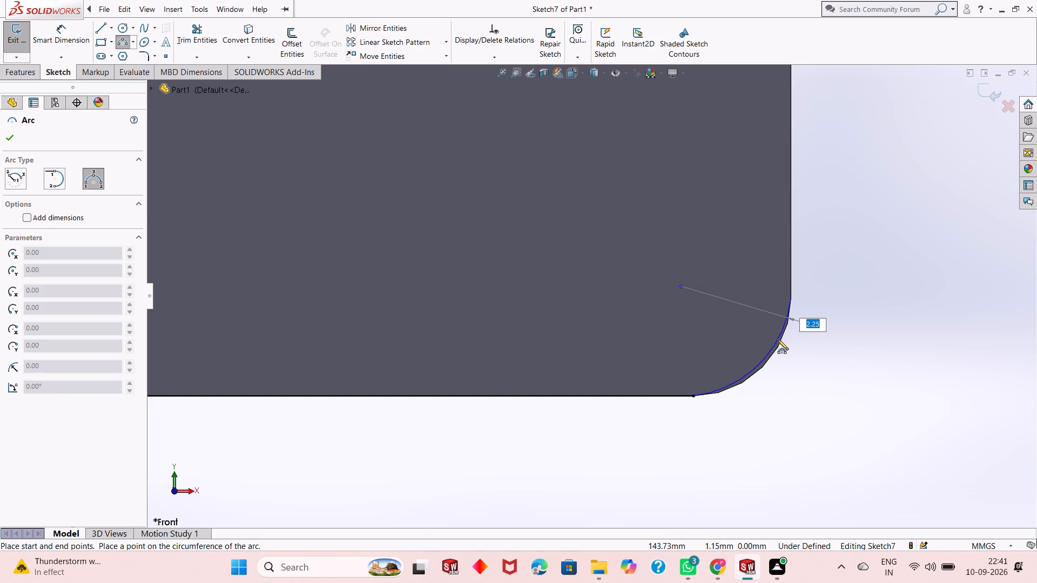
{"action": "left_click", "coordinate": [778, 349]}
{"action": "right_click", "coordinate": [778, 349]}
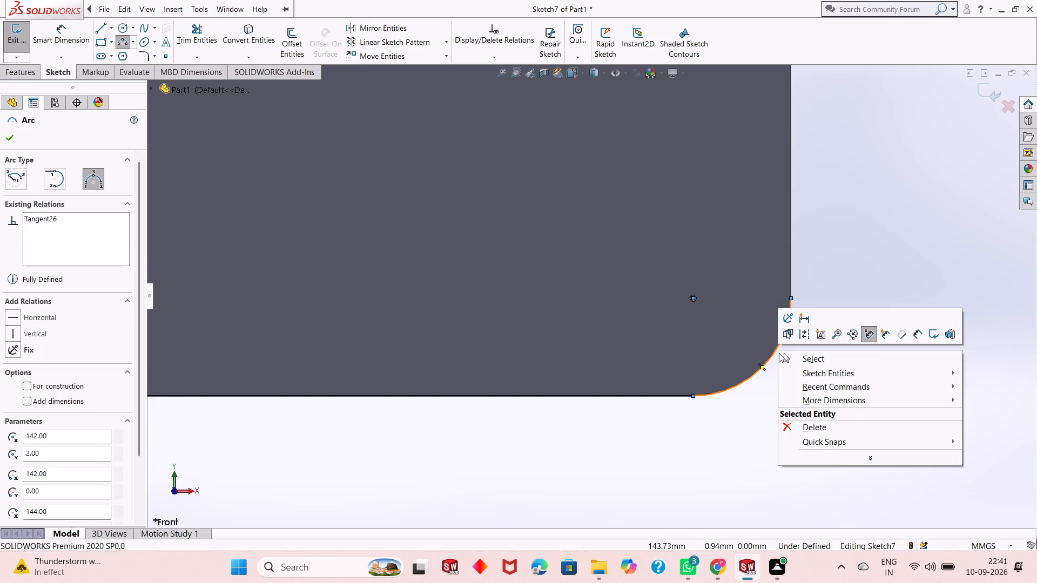
{"action": "left_click", "coordinate": [797, 361]}
Sketch connected lines from the corner arc's end: 17 mm up the block's side, about 9.4 mm back to the lower lug's arc.
{"action": "scroll", "coordinate": [636, 379], "scroll_direction": "up", "scroll_amount": 11}
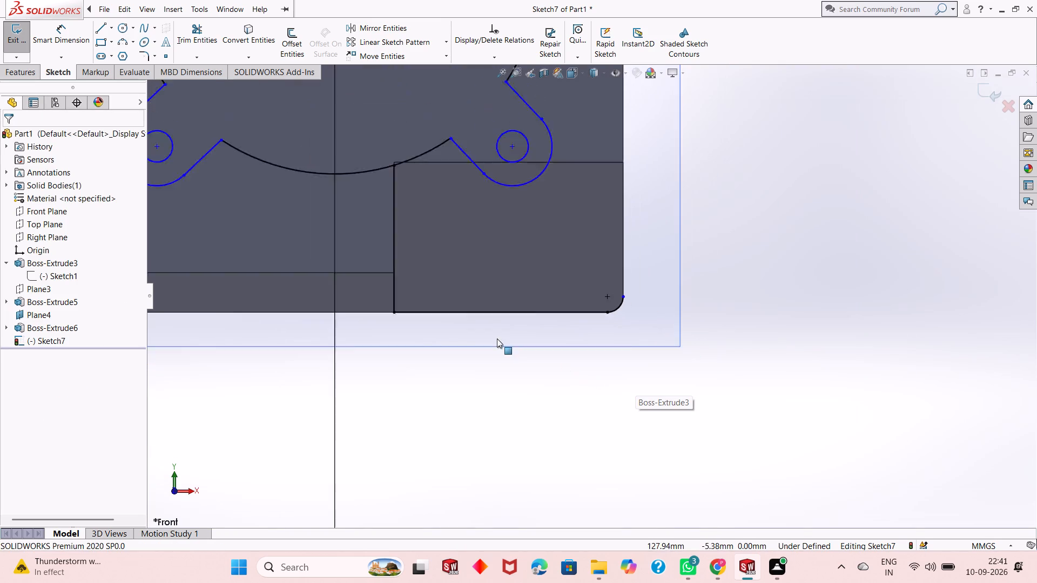
{"action": "scroll", "coordinate": [460, 207], "scroll_direction": "down", "scroll_amount": 2}
{"action": "scroll", "coordinate": [460, 207], "scroll_direction": "up", "scroll_amount": 2}
{"action": "scroll", "coordinate": [460, 207], "scroll_direction": "down", "scroll_amount": 2}
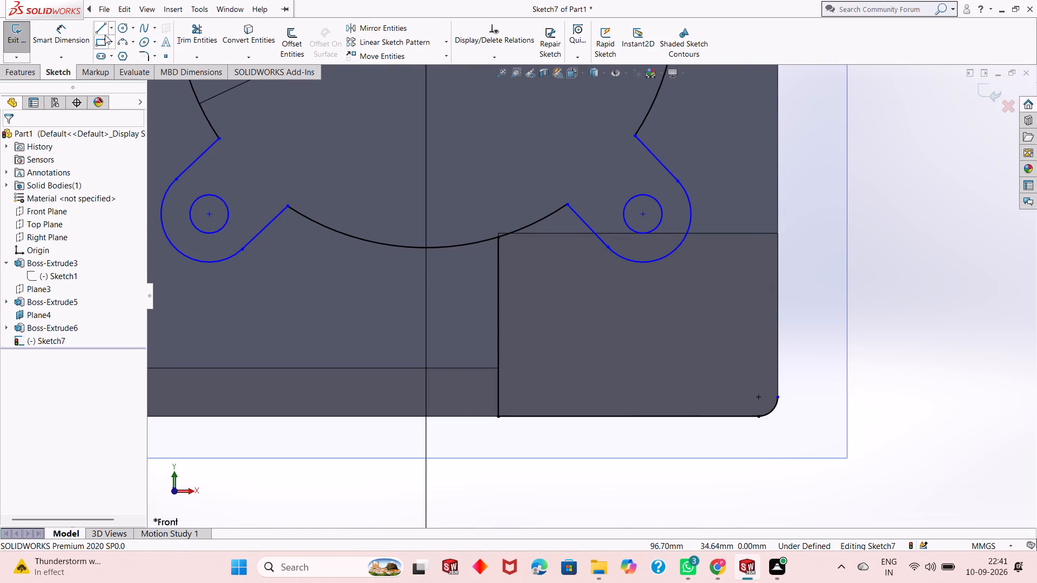
{"action": "left_click", "coordinate": [102, 32]}
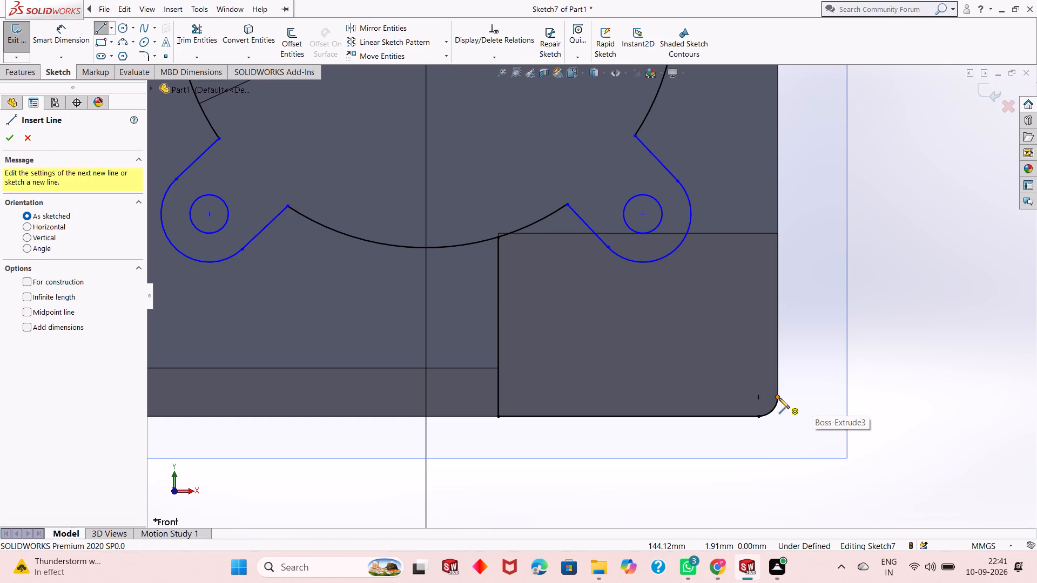
{"action": "left_click", "coordinate": [779, 398]}
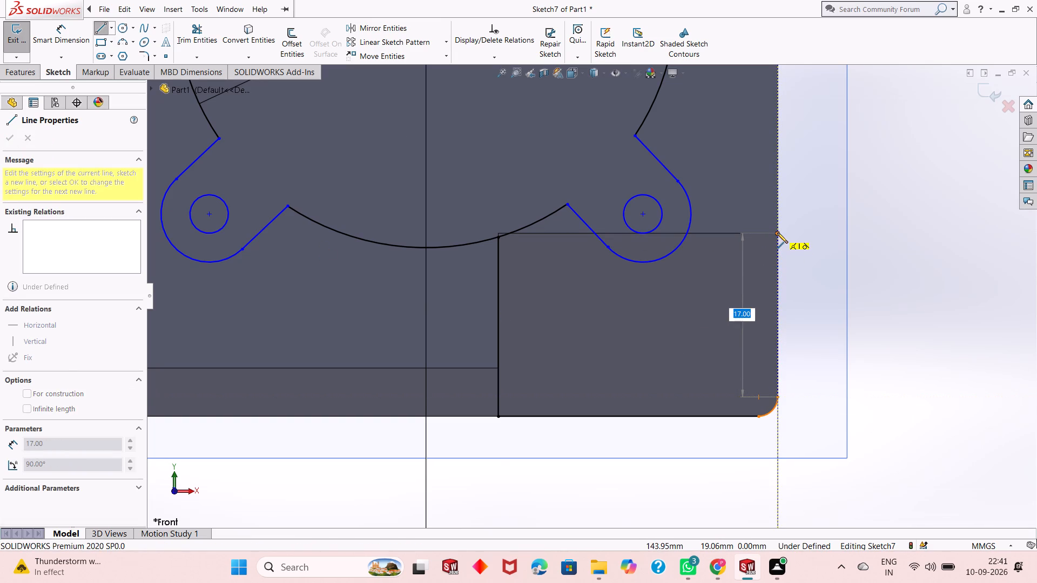
{"action": "left_click", "coordinate": [777, 233]}
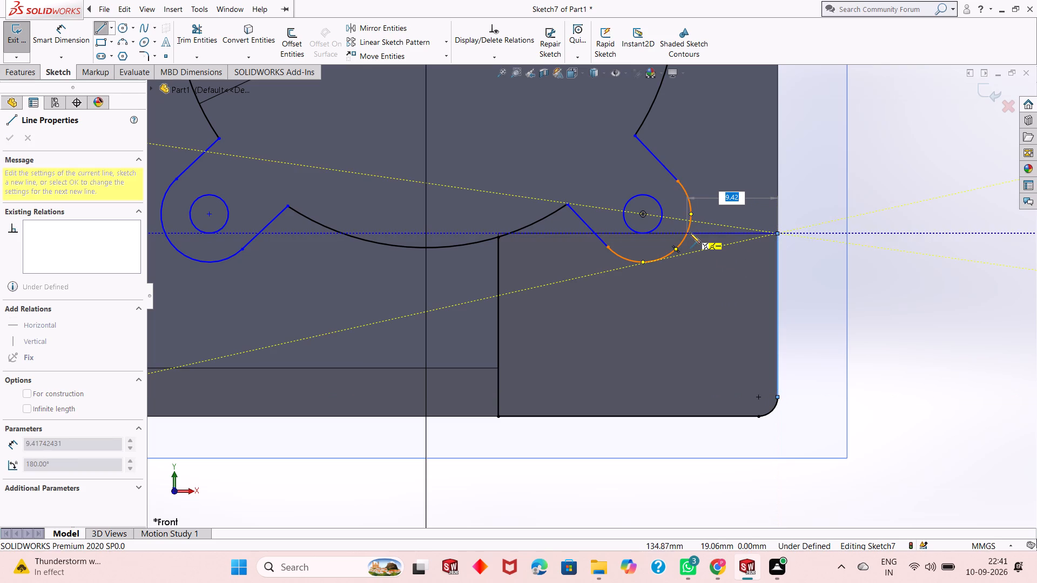
{"action": "scroll", "coordinate": [683, 233], "scroll_direction": "down", "scroll_amount": 10}
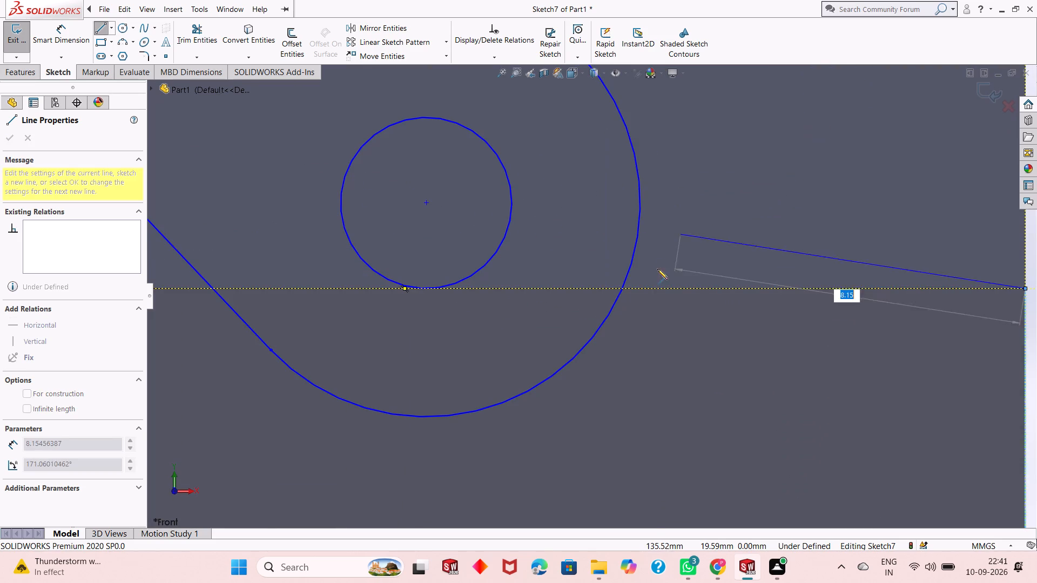
{"action": "left_click", "coordinate": [622, 288]}
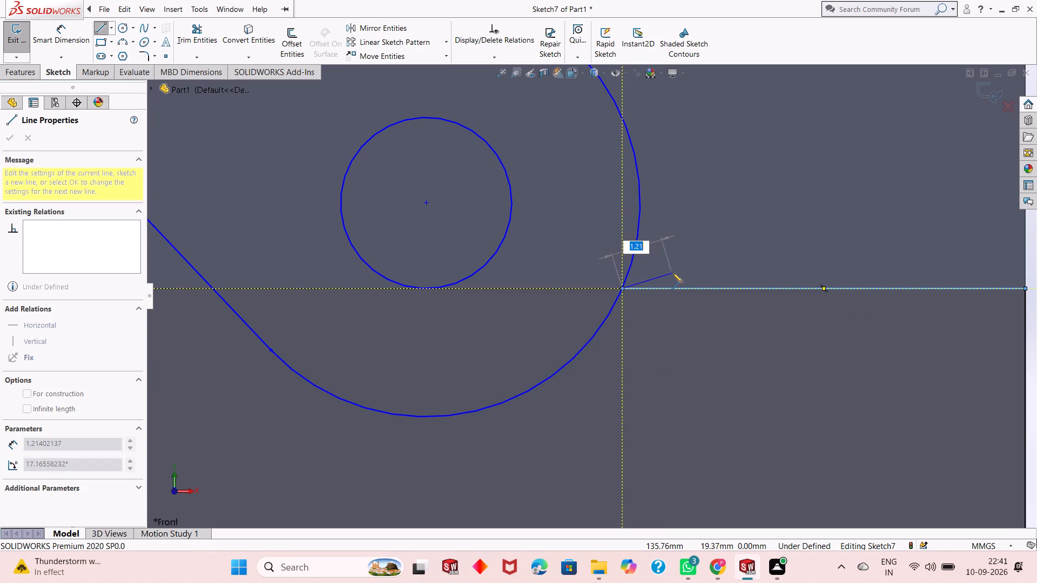
{"action": "key", "text": "Escape"}
{"action": "key", "text": "Escape"}
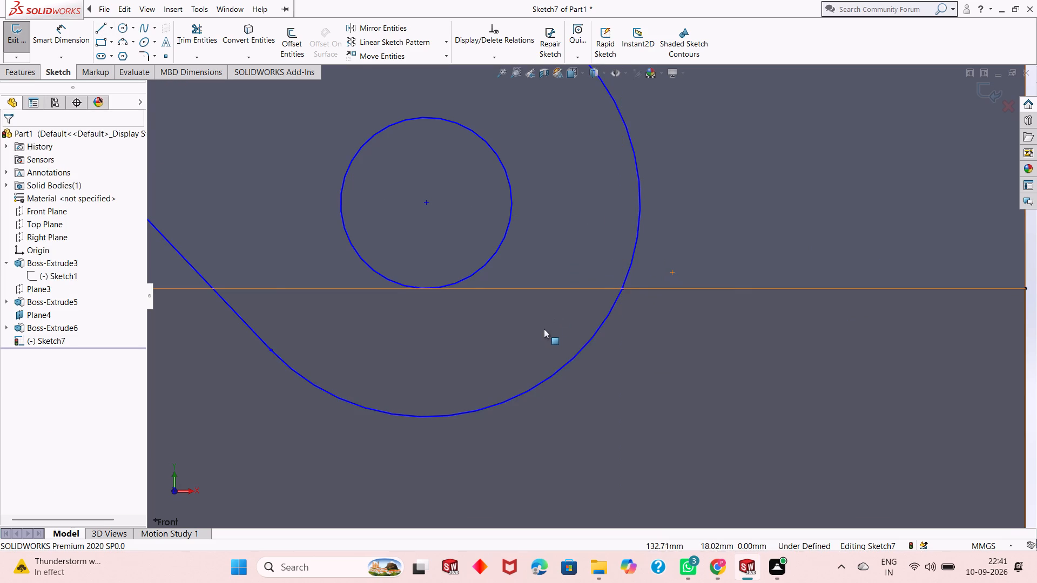
Trim the lower-right lug's arc below the horizontal line, its inner straight side, and the circle's arc between that lug and the vertical line.
{"action": "scroll", "coordinate": [549, 322], "scroll_direction": "up", "scroll_amount": 9}
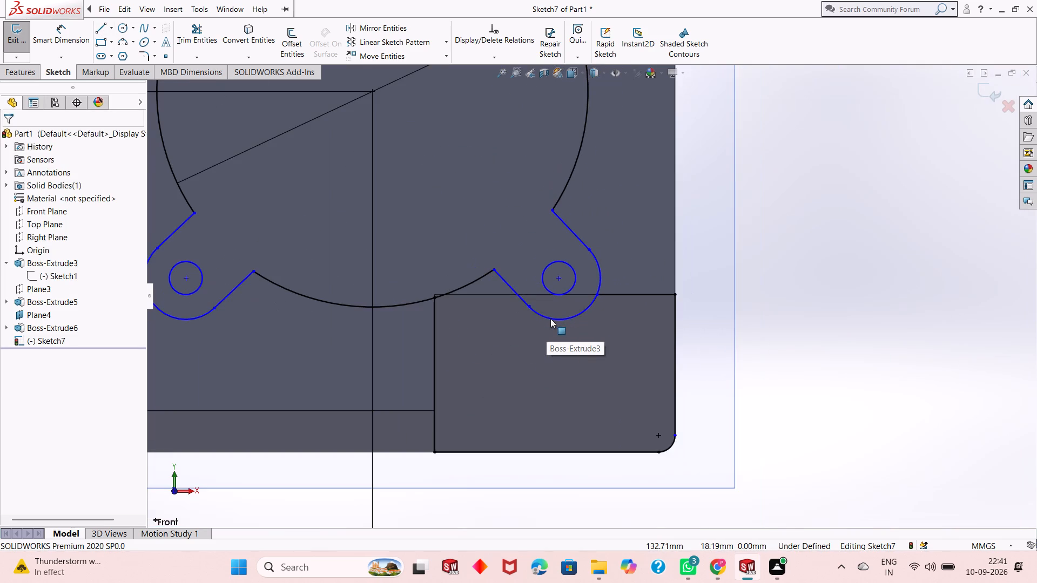
{"action": "scroll", "coordinate": [509, 287], "scroll_direction": "down", "scroll_amount": 1}
{"action": "scroll", "coordinate": [474, 272], "scroll_direction": "up", "scroll_amount": 2}
{"action": "scroll", "coordinate": [595, 282], "scroll_direction": "down", "scroll_amount": 1}
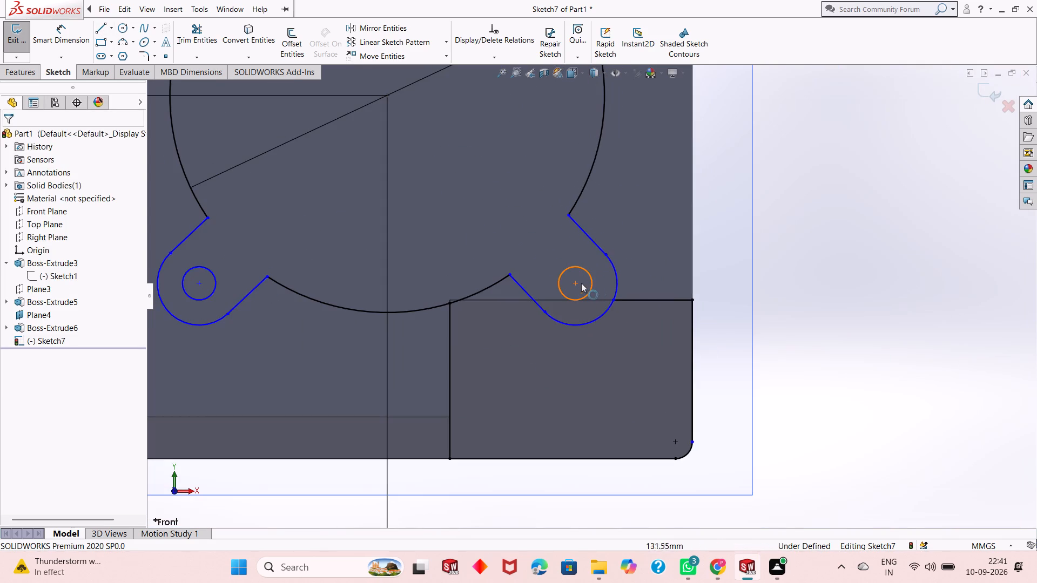
{"action": "left_click", "coordinate": [198, 39]}
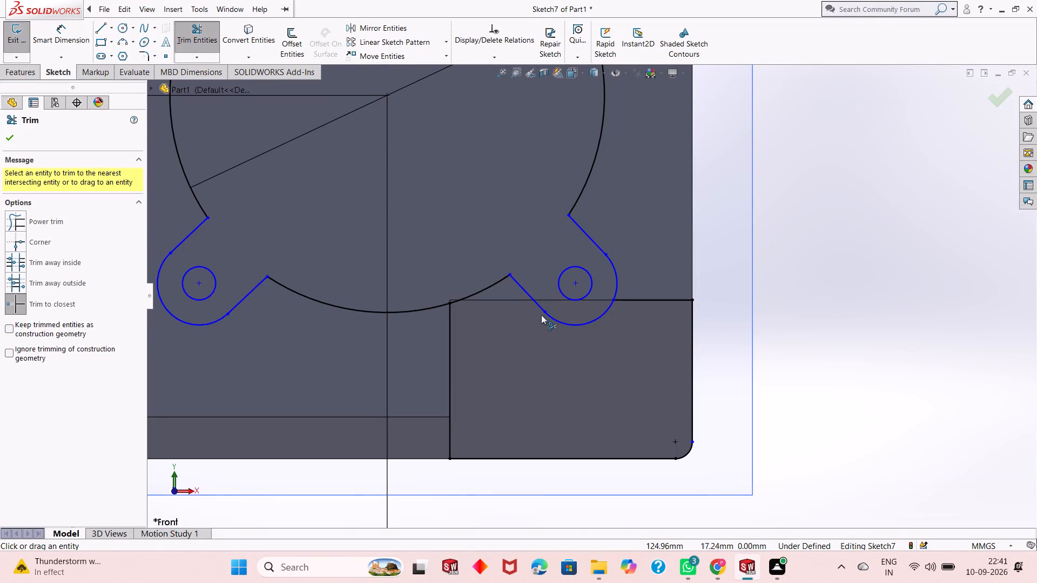
{"action": "left_click", "coordinate": [567, 326]}
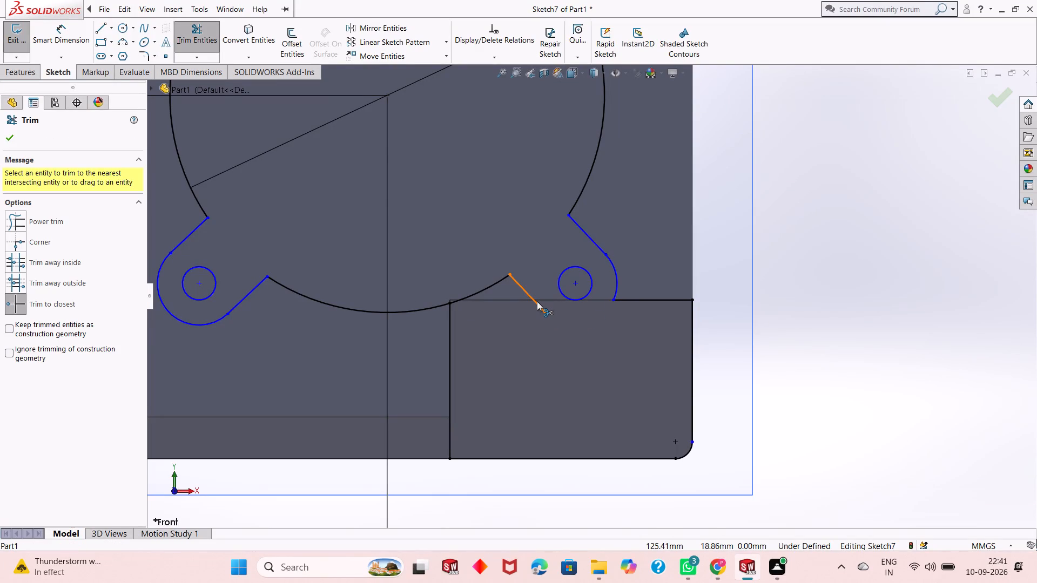
{"action": "left_click", "coordinate": [537, 301]}
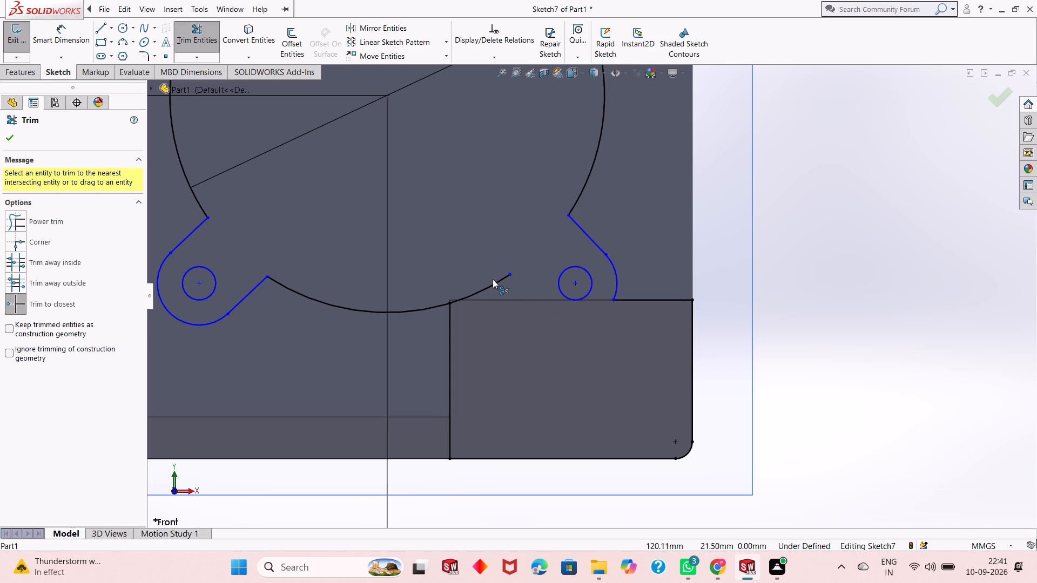
{"action": "left_click", "coordinate": [493, 279]}
{"action": "left_click", "coordinate": [492, 283]}
{"action": "key", "text": "Escape"}
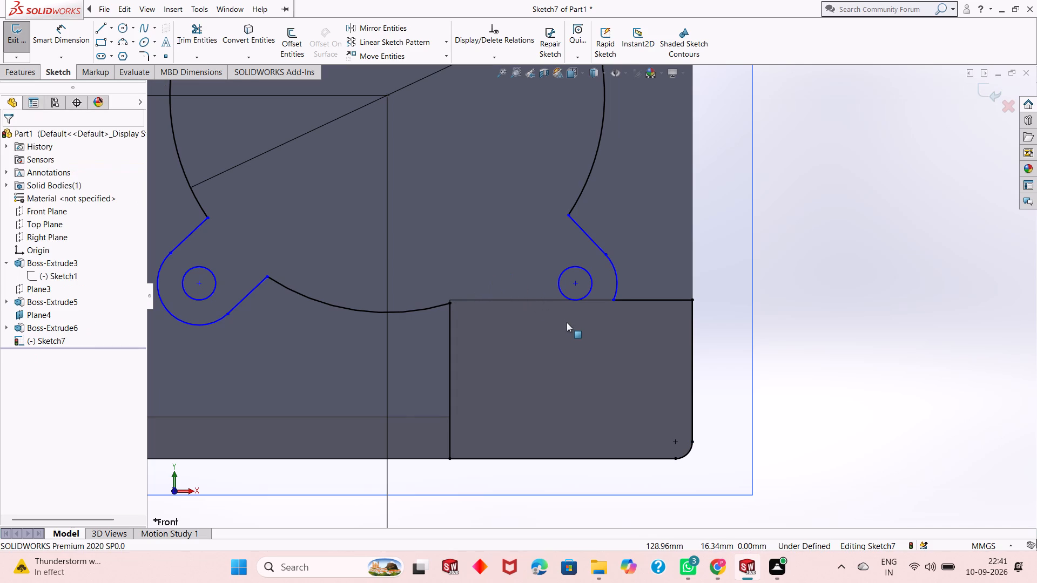
Examine the whole Plane4 sketch profile, including the circle, the four lugs and both corner outlines.
{"action": "scroll", "coordinate": [567, 322], "scroll_direction": "up", "scroll_amount": 1}
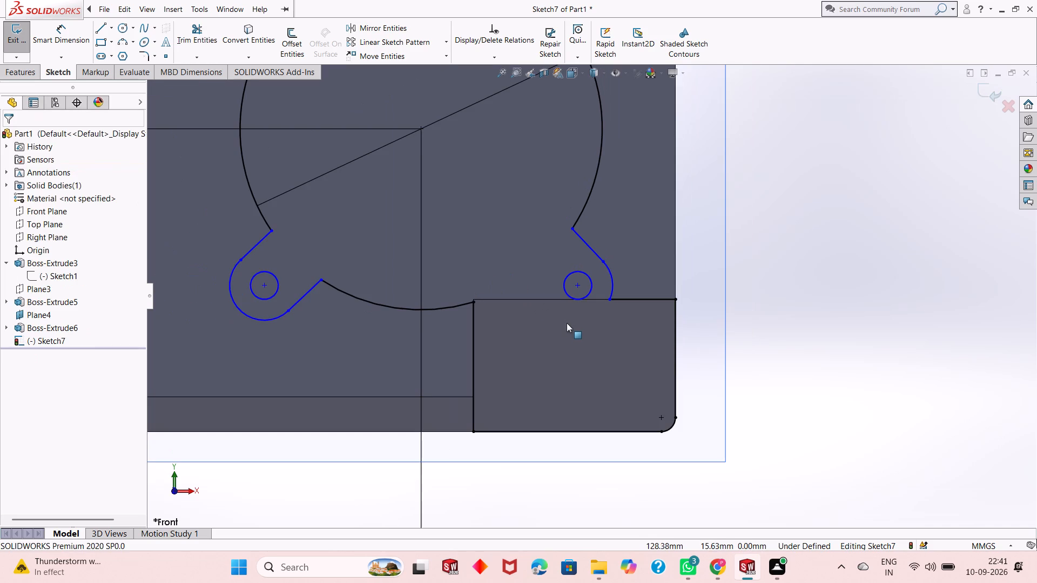
{"action": "scroll", "coordinate": [560, 327], "scroll_direction": "down", "scroll_amount": 1}
{"action": "scroll", "coordinate": [555, 330], "scroll_direction": "up", "scroll_amount": 1}
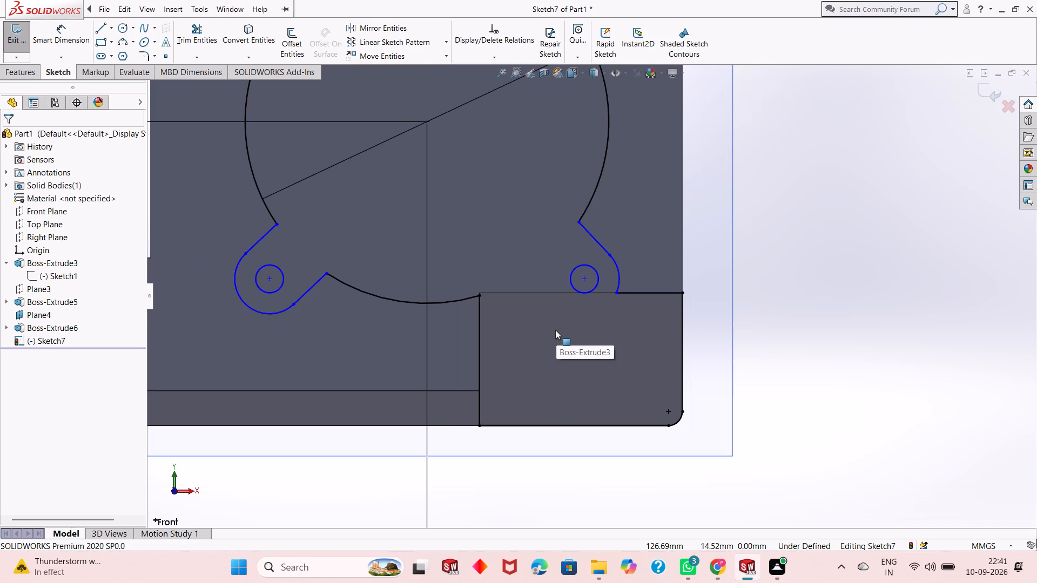
{"action": "scroll", "coordinate": [555, 330], "scroll_direction": "down", "scroll_amount": 1}
{"action": "scroll", "coordinate": [555, 330], "scroll_direction": "up", "scroll_amount": 6}
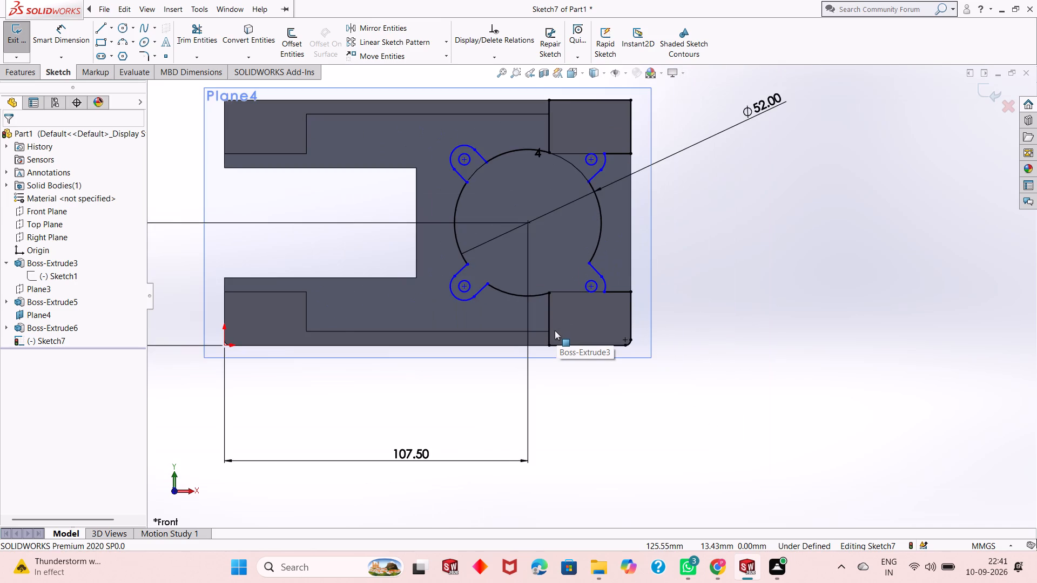
{"action": "scroll", "coordinate": [555, 330], "scroll_direction": "up", "scroll_amount": 4}
{"action": "scroll", "coordinate": [555, 330], "scroll_direction": "down", "scroll_amount": 2}
{"action": "scroll", "coordinate": [555, 330], "scroll_direction": "up", "scroll_amount": 1}
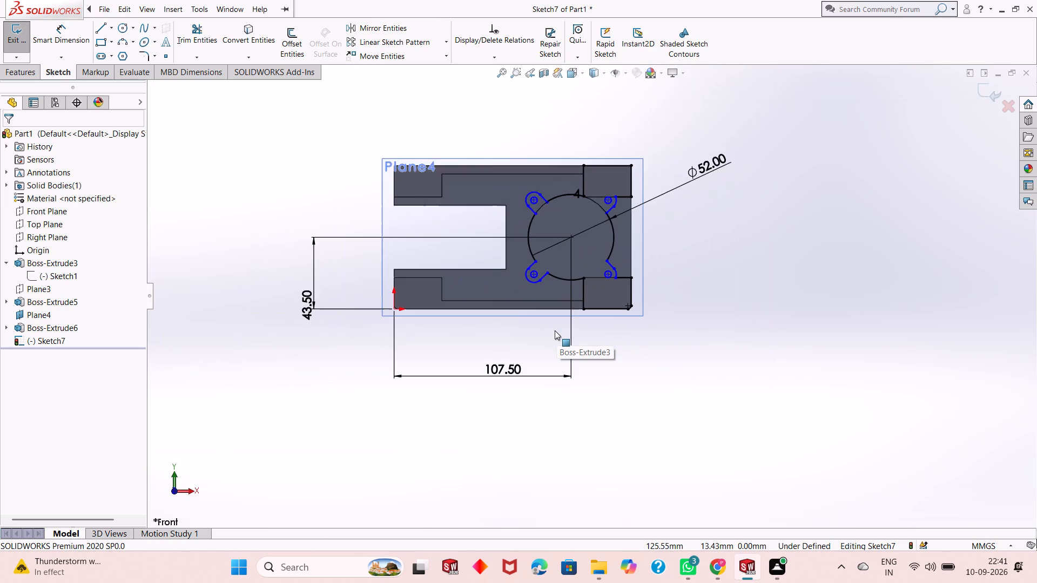
{"action": "scroll", "coordinate": [555, 330], "scroll_direction": "up", "scroll_amount": 2}
{"action": "scroll", "coordinate": [555, 330], "scroll_direction": "down", "scroll_amount": 3}
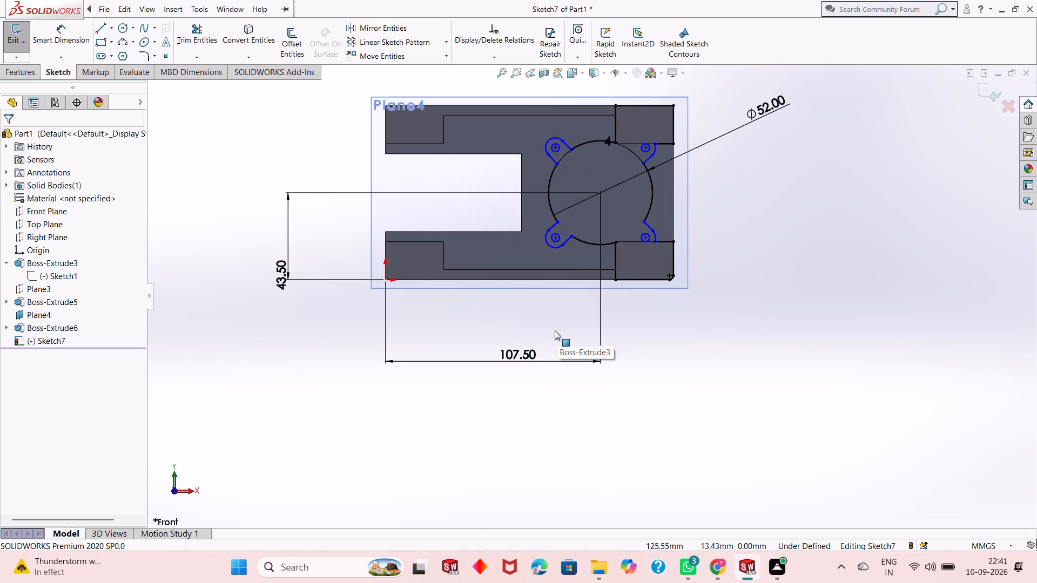
{"action": "scroll", "coordinate": [555, 330], "scroll_direction": "up", "scroll_amount": 1}
{"action": "scroll", "coordinate": [553, 191], "scroll_direction": "up", "scroll_amount": 1}
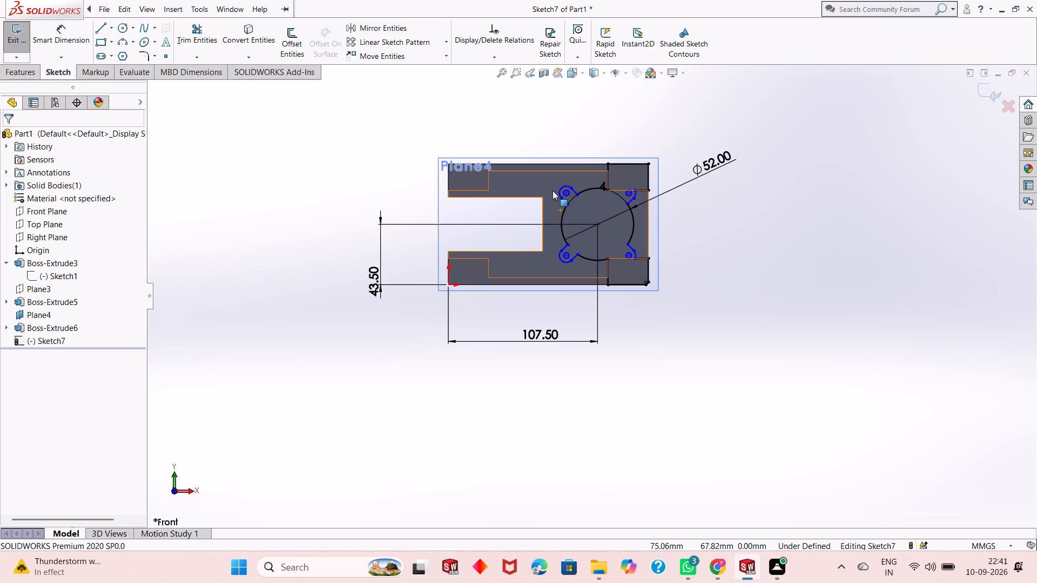
{"action": "scroll", "coordinate": [553, 190], "scroll_direction": "up", "scroll_amount": 1}
{"action": "scroll", "coordinate": [560, 222], "scroll_direction": "down", "scroll_amount": 2}
{"action": "scroll", "coordinate": [563, 274], "scroll_direction": "down", "scroll_amount": 3}
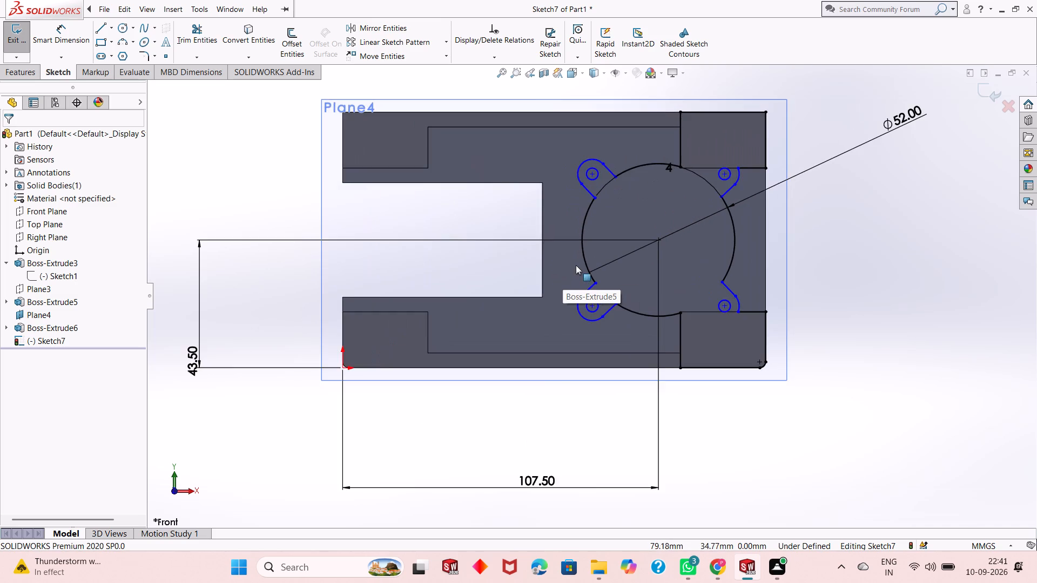
{"action": "scroll", "coordinate": [576, 264], "scroll_direction": "up", "scroll_amount": 2}
{"action": "scroll", "coordinate": [657, 268], "scroll_direction": "down", "scroll_amount": 1}
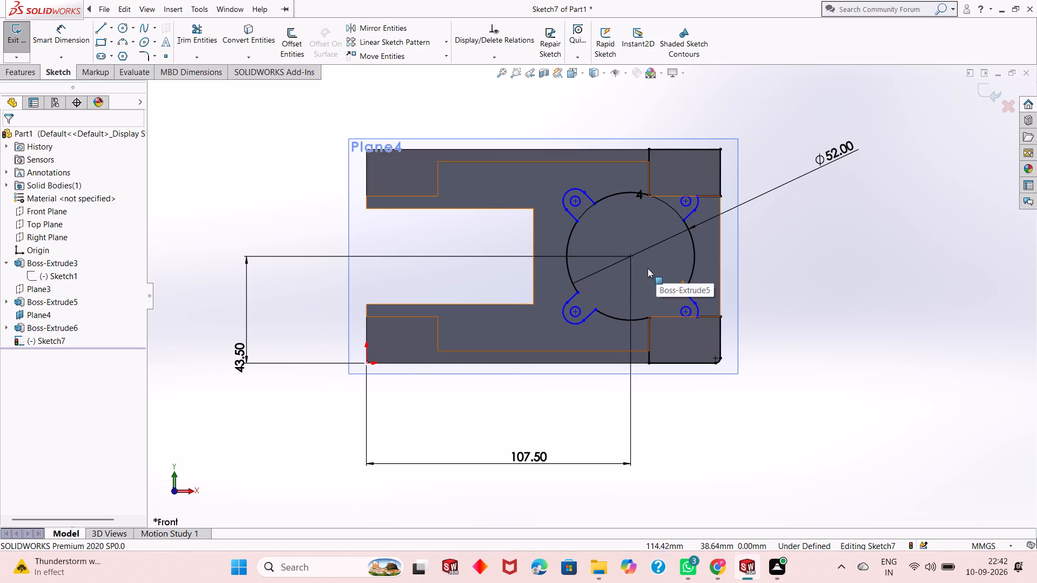
{"action": "scroll", "coordinate": [605, 229], "scroll_direction": "down", "scroll_amount": 2}
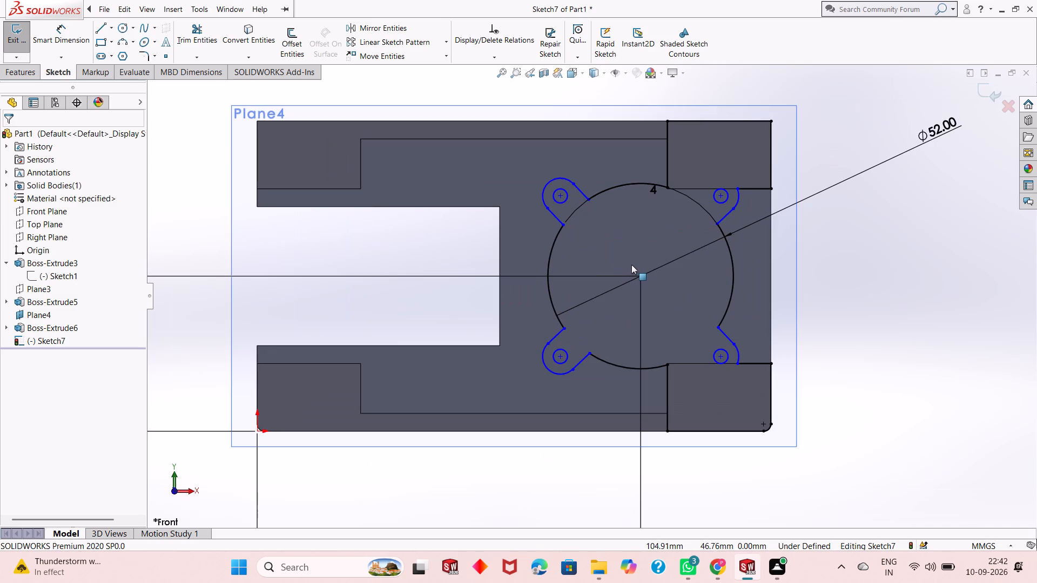
{"action": "scroll", "coordinate": [661, 264], "scroll_direction": "up", "scroll_amount": 1}
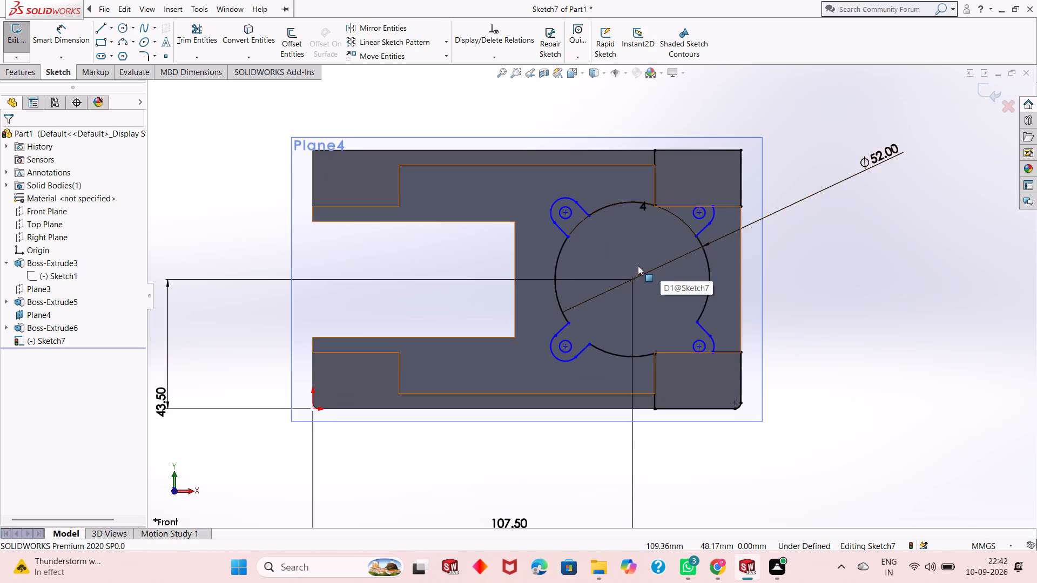
{"action": "scroll", "coordinate": [634, 266], "scroll_direction": "down", "scroll_amount": 1}
{"action": "scroll", "coordinate": [627, 273], "scroll_direction": "up", "scroll_amount": 2}
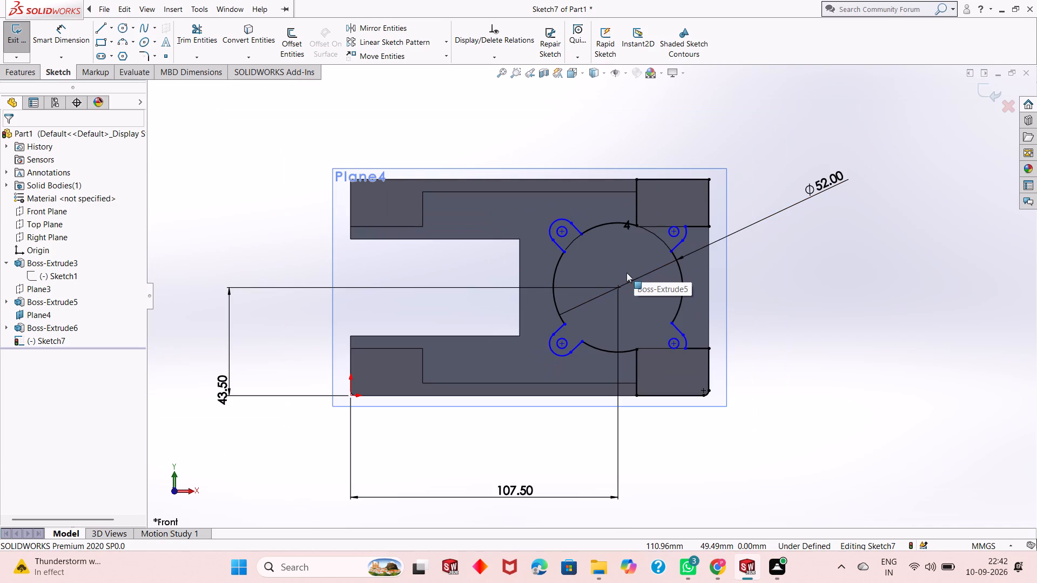
{"action": "scroll", "coordinate": [620, 277], "scroll_direction": "down", "scroll_amount": 2}
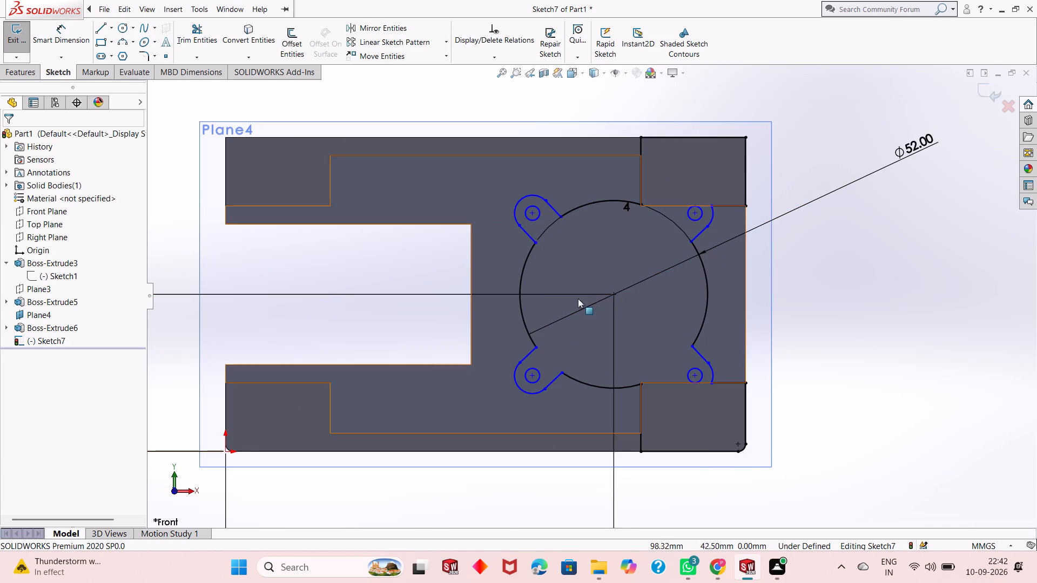
{"action": "scroll", "coordinate": [554, 259], "scroll_direction": "down", "scroll_amount": 2}
{"action": "scroll", "coordinate": [582, 277], "scroll_direction": "up", "scroll_amount": 4}
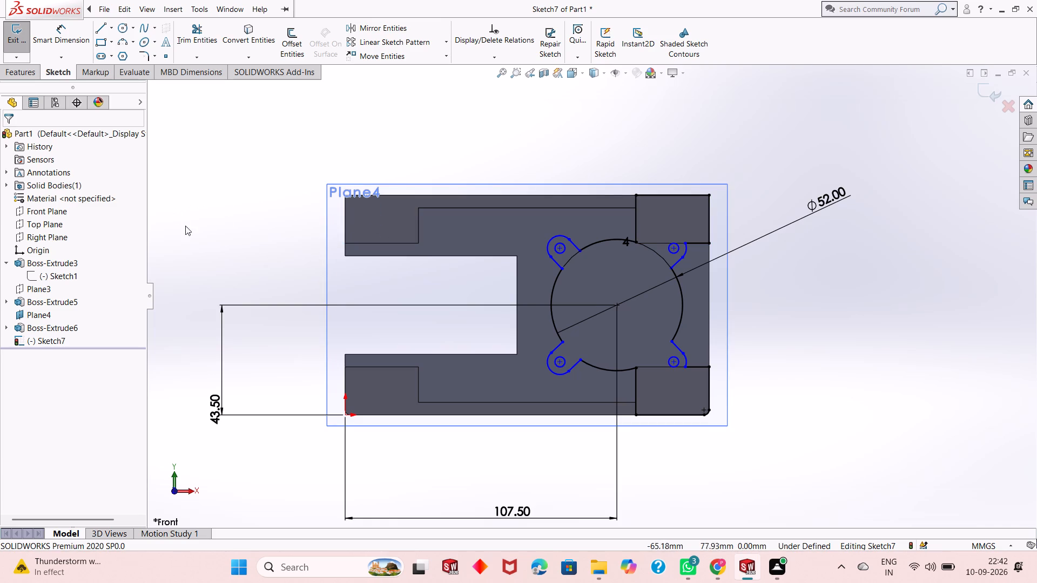
Extrude the Plane4 sketch profile 12 mm blind in the reversed direction, merging the result with the block.
{"action": "left_click", "coordinate": [24, 73]}
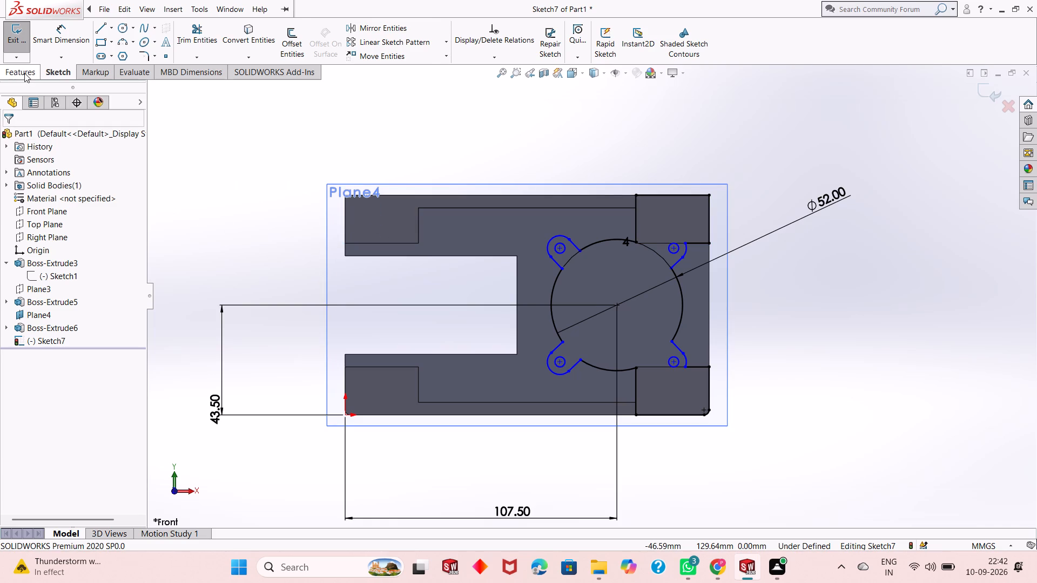
{"action": "left_click", "coordinate": [18, 55]}
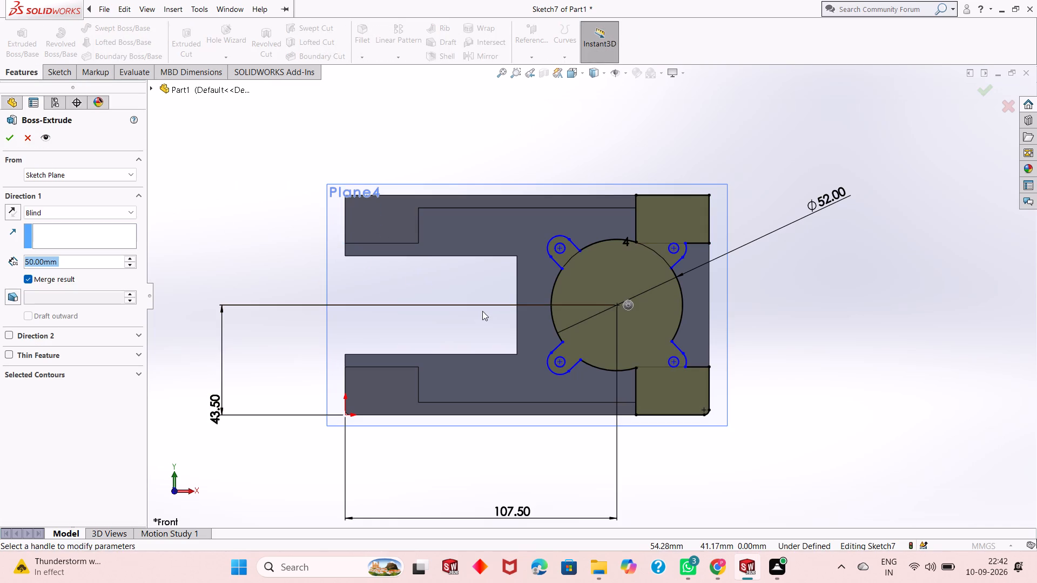
{"action": "middle_click_drag", "start_coordinate": [482, 311], "coordinate": [530, 330]}
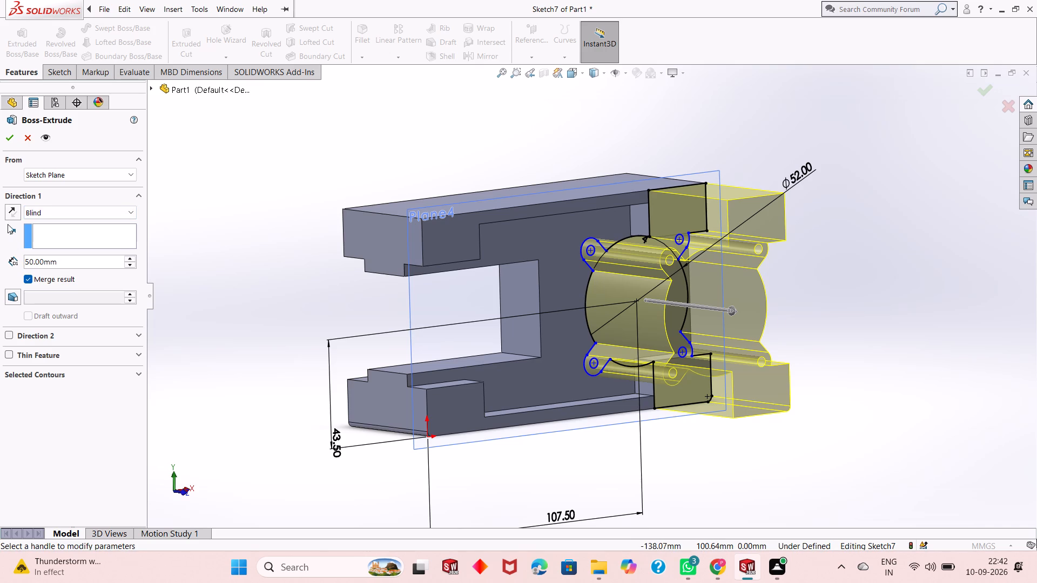
{"action": "left_click", "coordinate": [16, 212]}
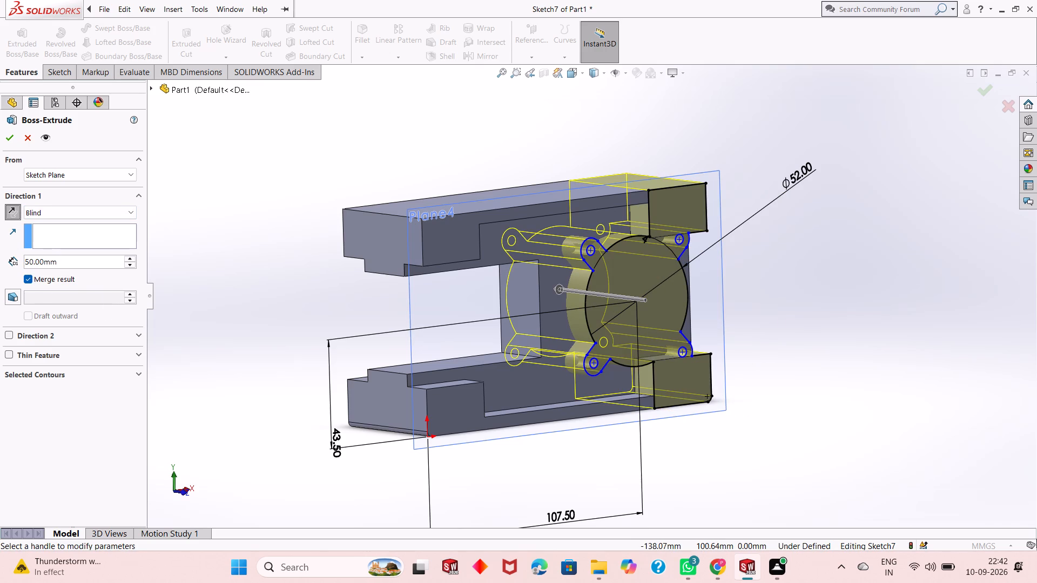
{"action": "double_click", "coordinate": [69, 265]}
{"action": "type", "text": "12"}
{"action": "key", "text": "Return"}
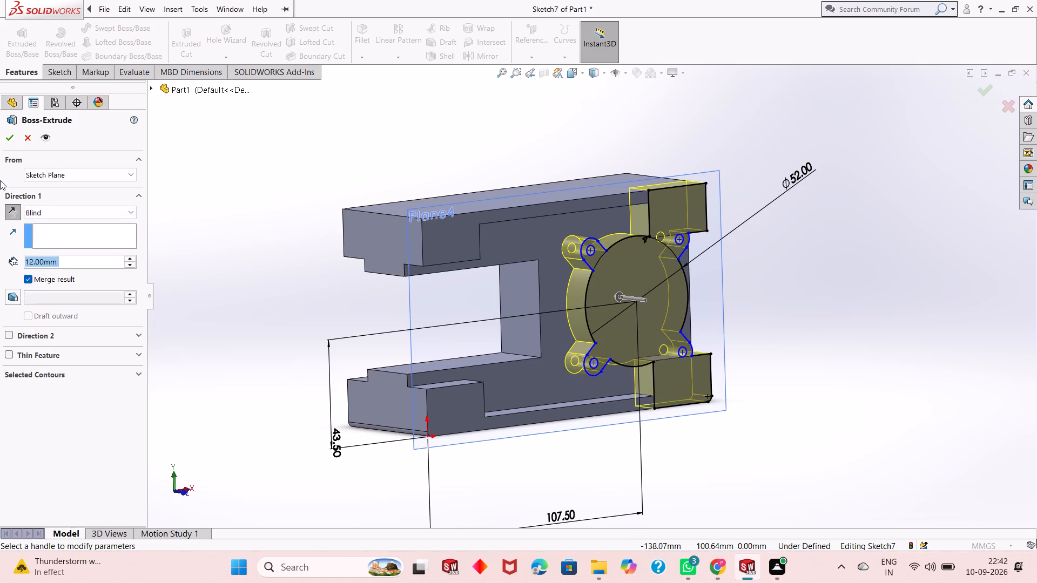
{"action": "left_click", "coordinate": [11, 133]}
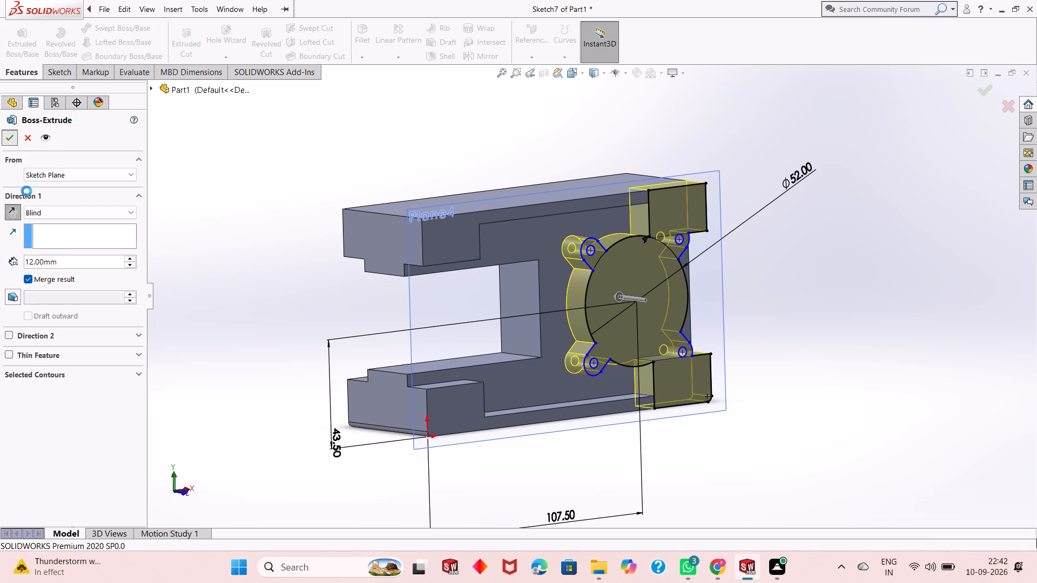
{"action": "key", "text": "Escape"}
{"action": "key", "text": "Escape"}
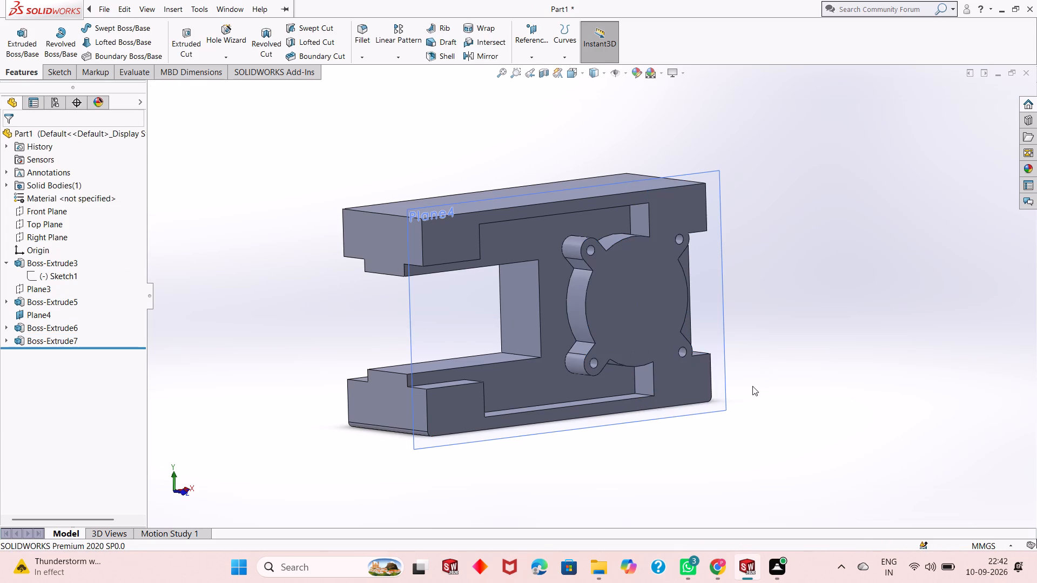
Hide Plane4 in the model.
{"action": "middle_click_drag", "start_coordinate": [752, 387], "coordinate": [749, 350]}
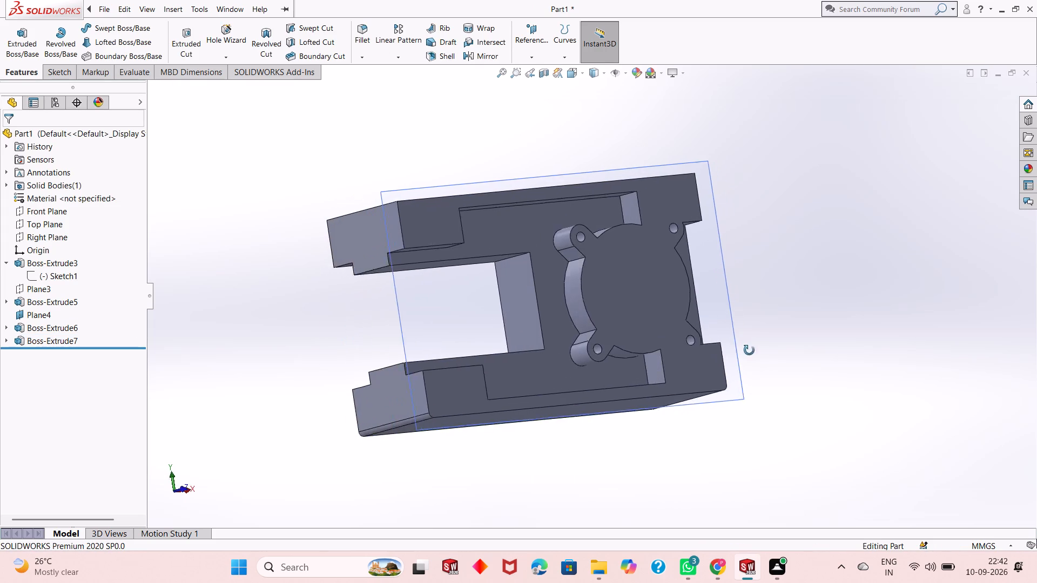
{"action": "middle_click_drag", "start_coordinate": [749, 350], "coordinate": [701, 383]}
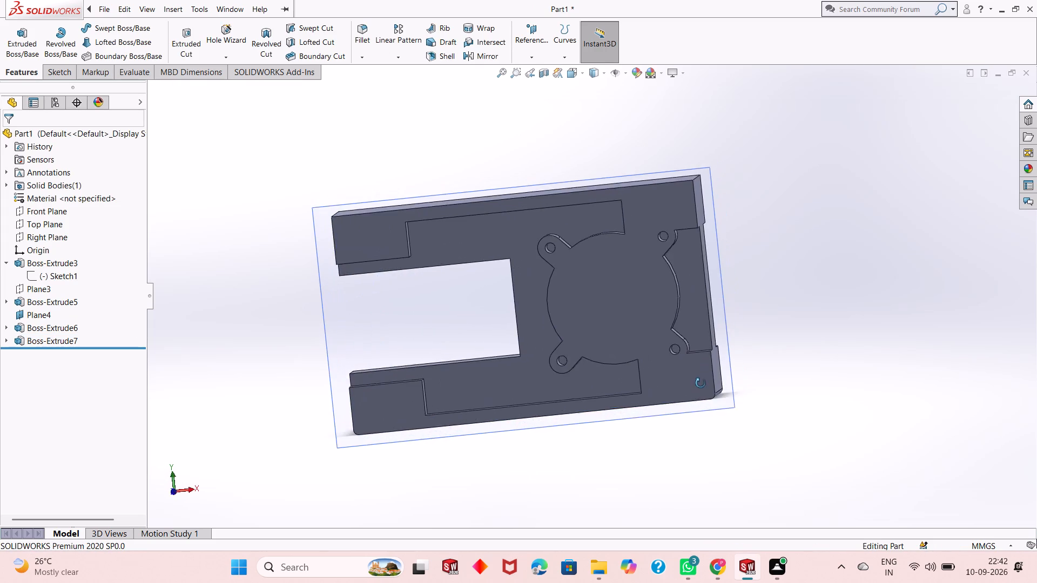
{"action": "middle_click_drag", "start_coordinate": [701, 383], "coordinate": [698, 376]}
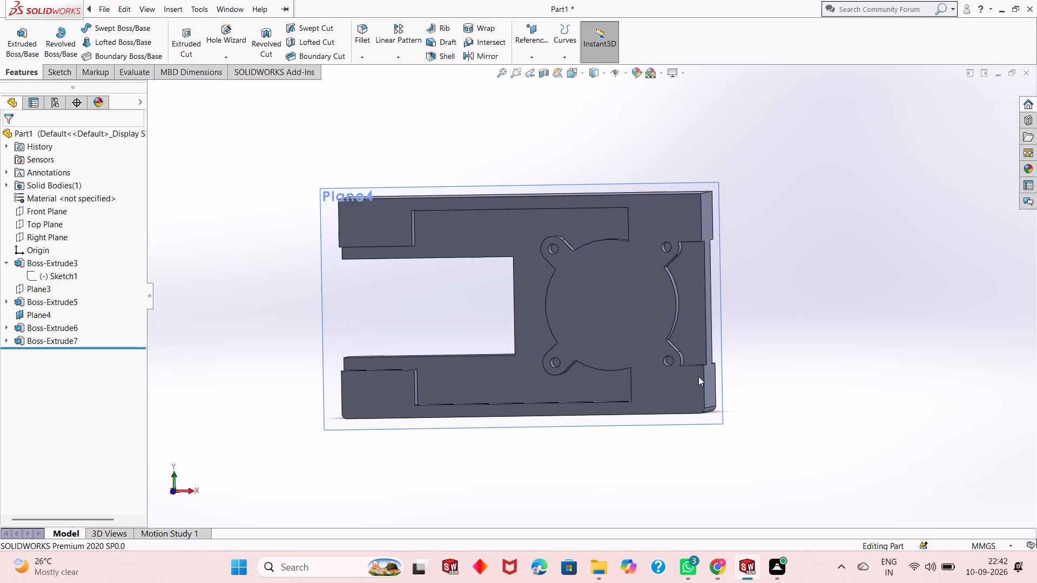
{"action": "middle_click_drag", "start_coordinate": [729, 299], "coordinate": [793, 282]}
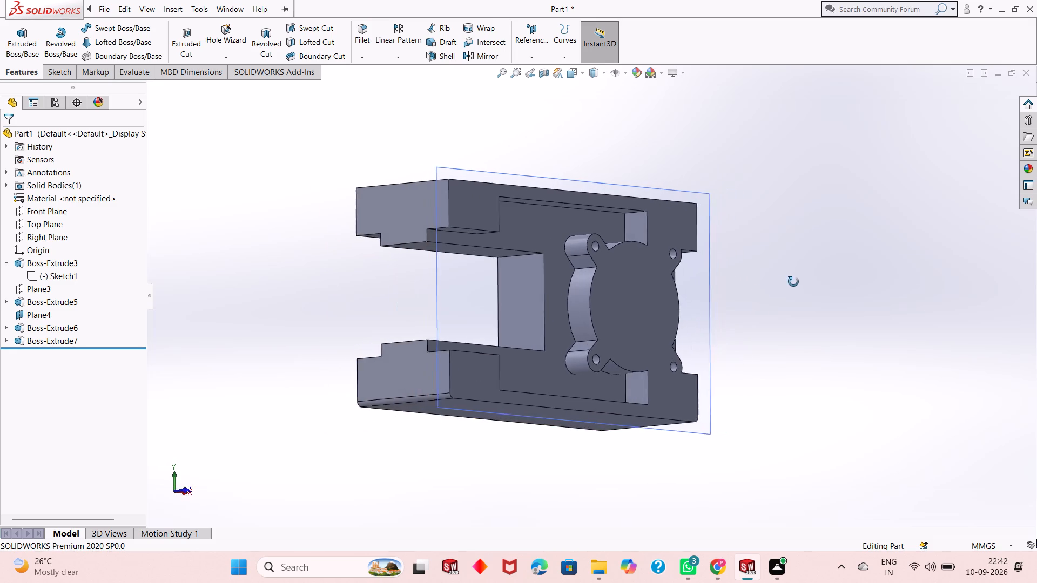
{"action": "middle_click_drag", "start_coordinate": [793, 282], "coordinate": [781, 291]}
{"action": "right_click", "coordinate": [713, 193]}
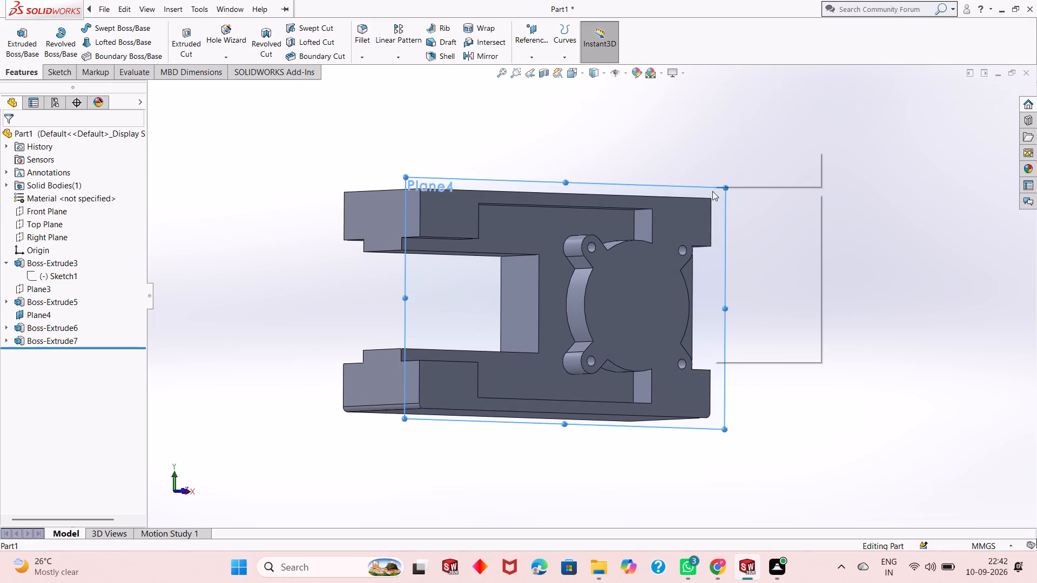
{"action": "left_click", "coordinate": [752, 182]}
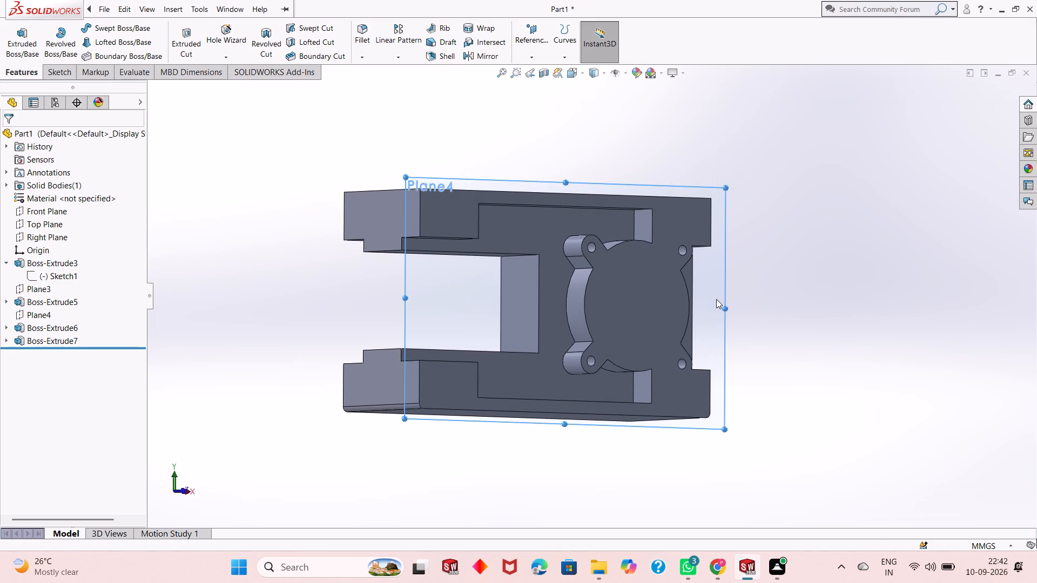
Start a new sketch on the outer flat face shared by the round boss and corner blocks, viewed face-on.
{"action": "middle_click_drag", "start_coordinate": [716, 299], "coordinate": [699, 303]}
{"action": "left_click", "coordinate": [640, 303]}
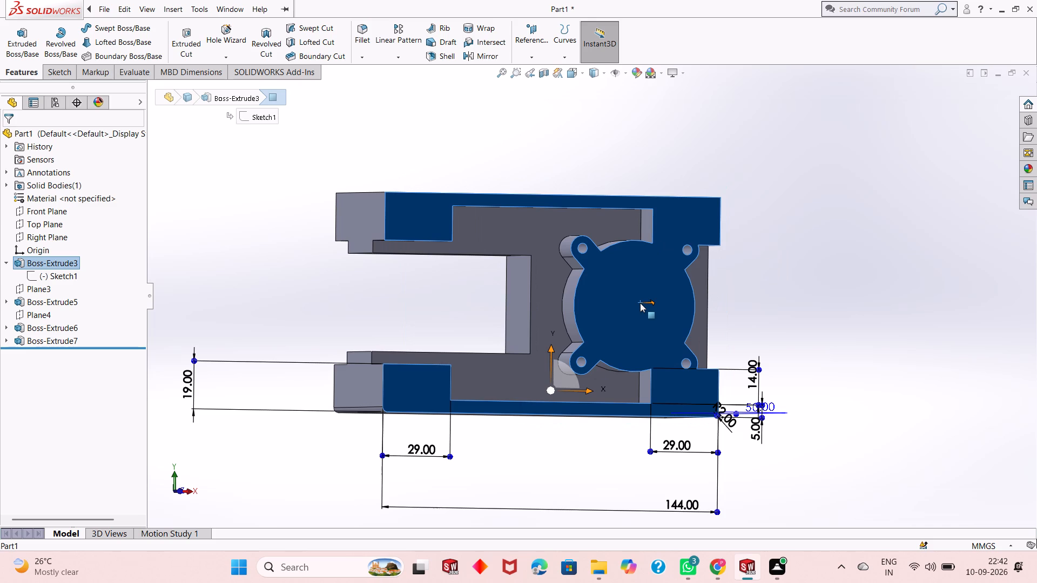
{"action": "key", "text": "Escape"}
{"action": "key", "text": "Escape"}
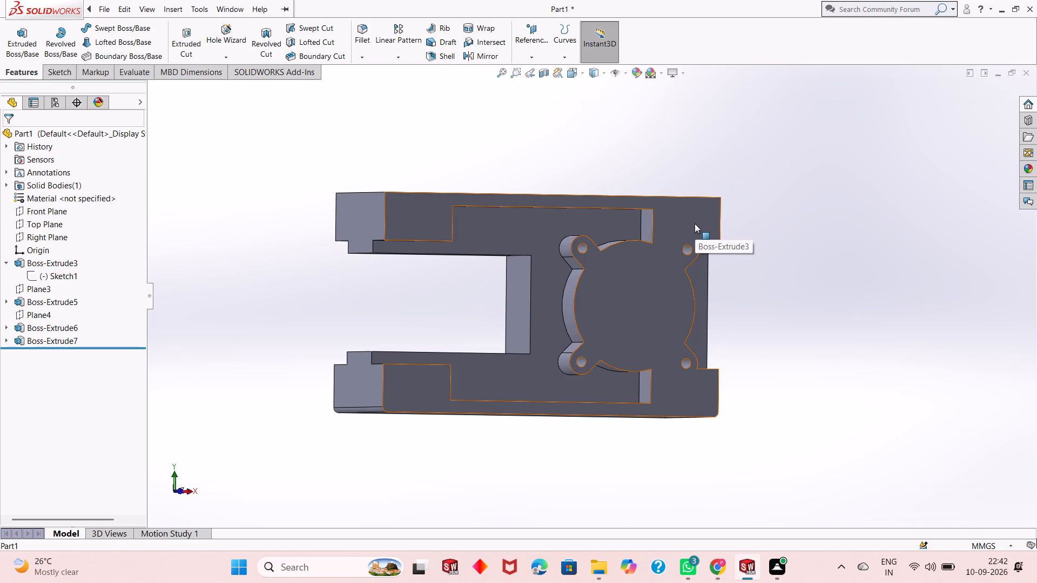
{"action": "left_click", "coordinate": [690, 220]}
{"action": "left_click", "coordinate": [740, 191]}
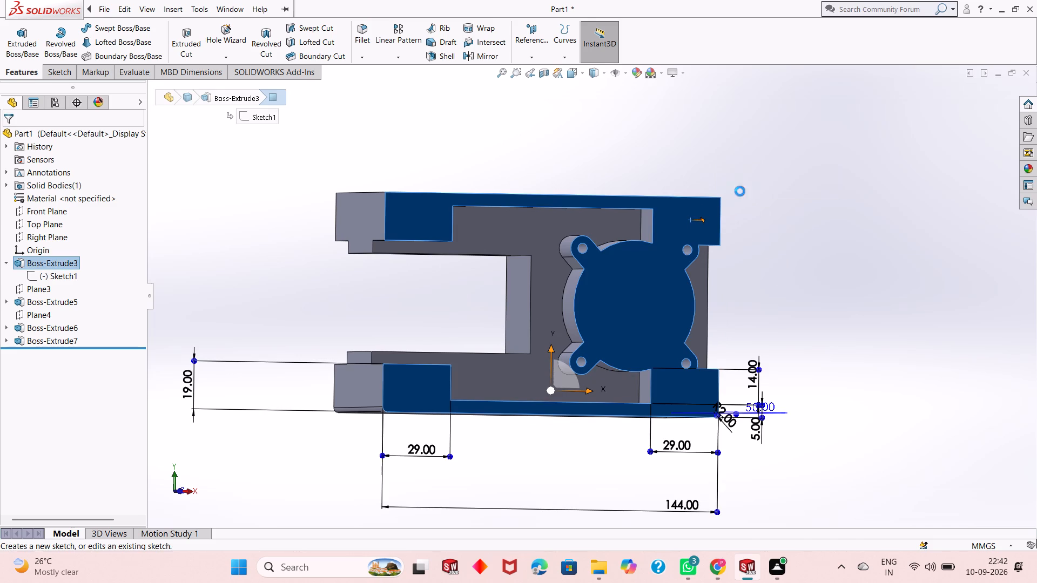
{"action": "key", "text": "ctrl+8"}
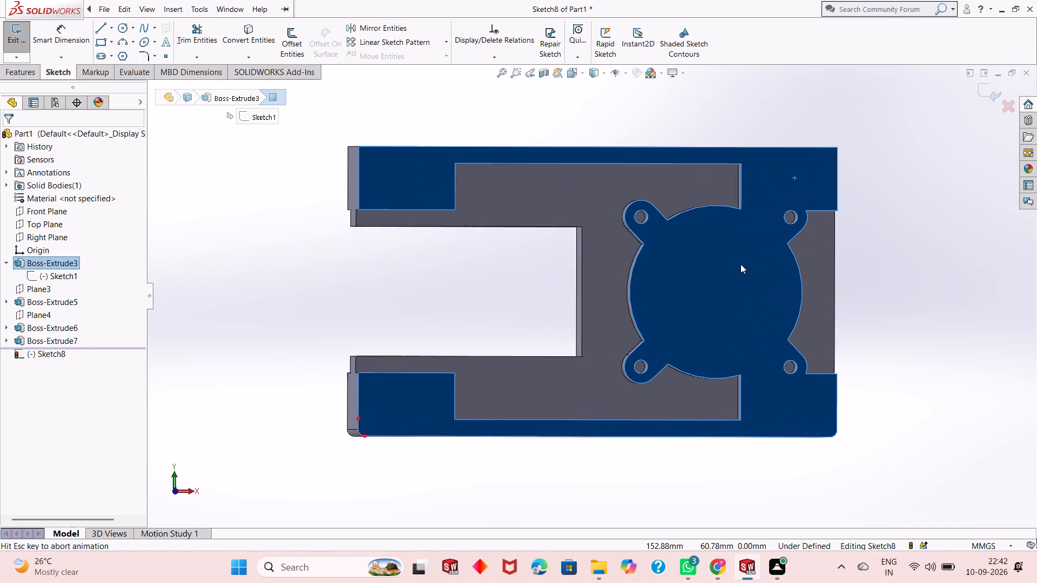
{"action": "key", "text": "Escape"}
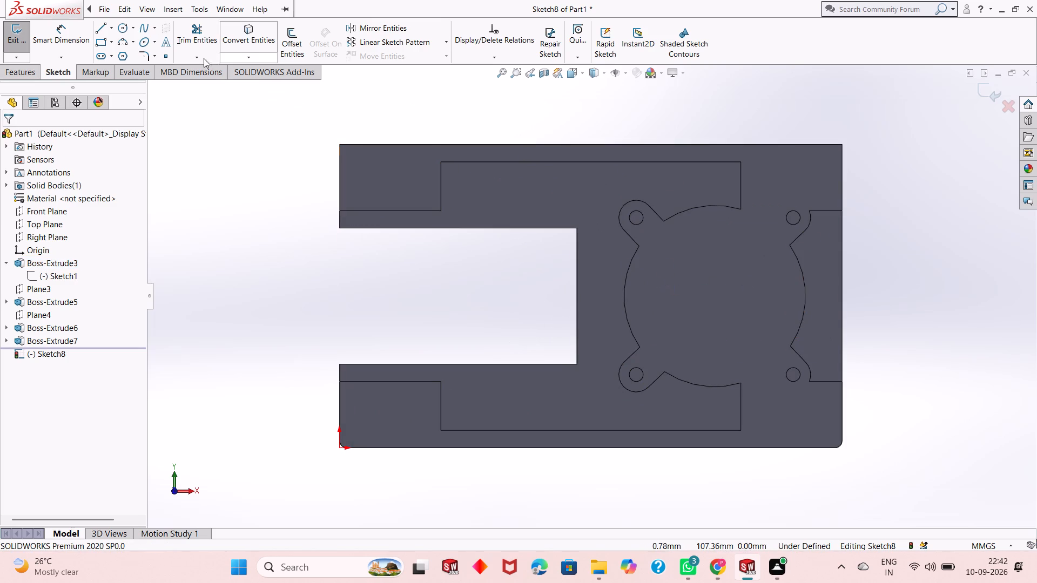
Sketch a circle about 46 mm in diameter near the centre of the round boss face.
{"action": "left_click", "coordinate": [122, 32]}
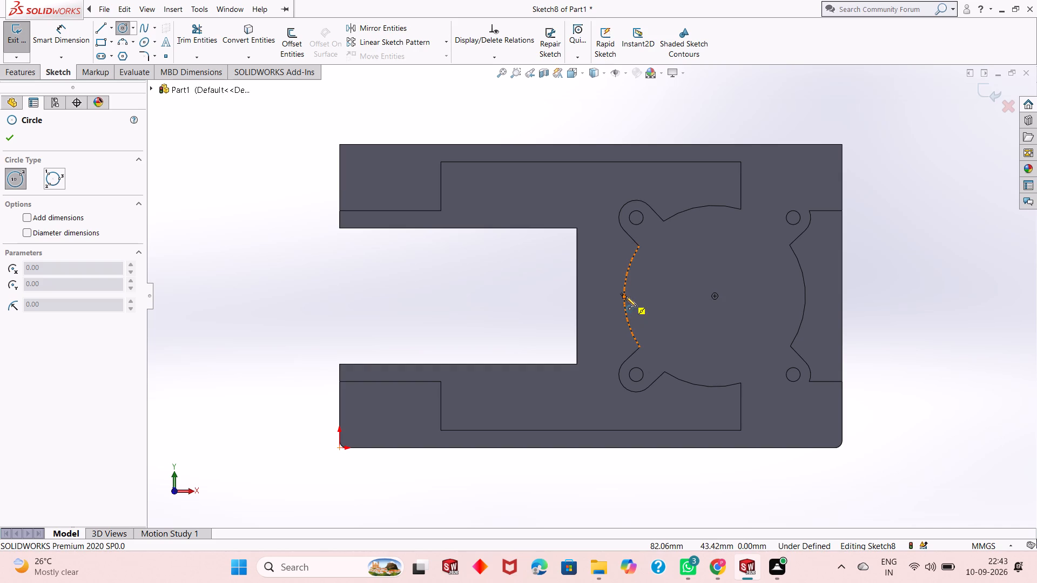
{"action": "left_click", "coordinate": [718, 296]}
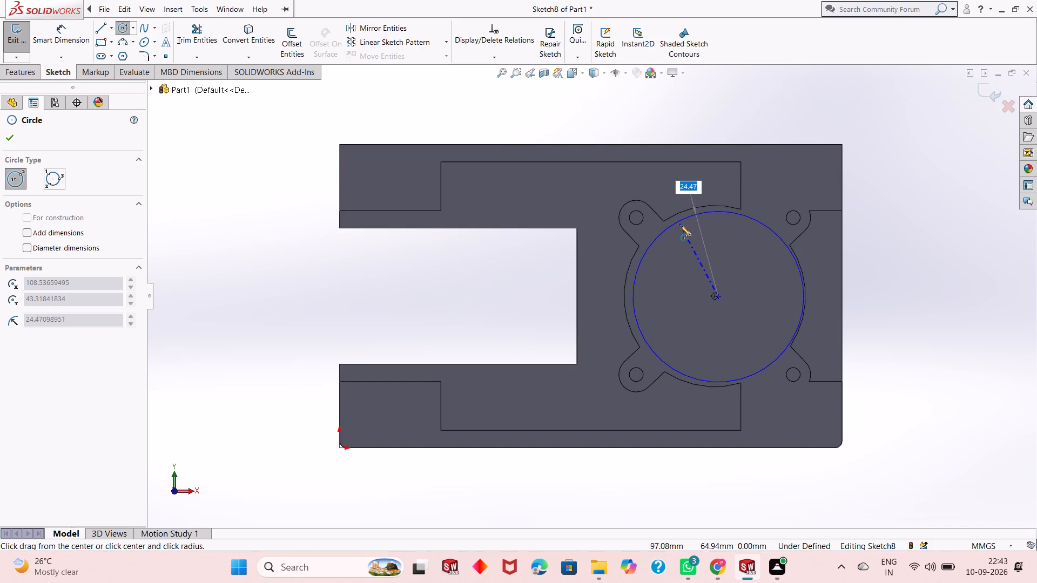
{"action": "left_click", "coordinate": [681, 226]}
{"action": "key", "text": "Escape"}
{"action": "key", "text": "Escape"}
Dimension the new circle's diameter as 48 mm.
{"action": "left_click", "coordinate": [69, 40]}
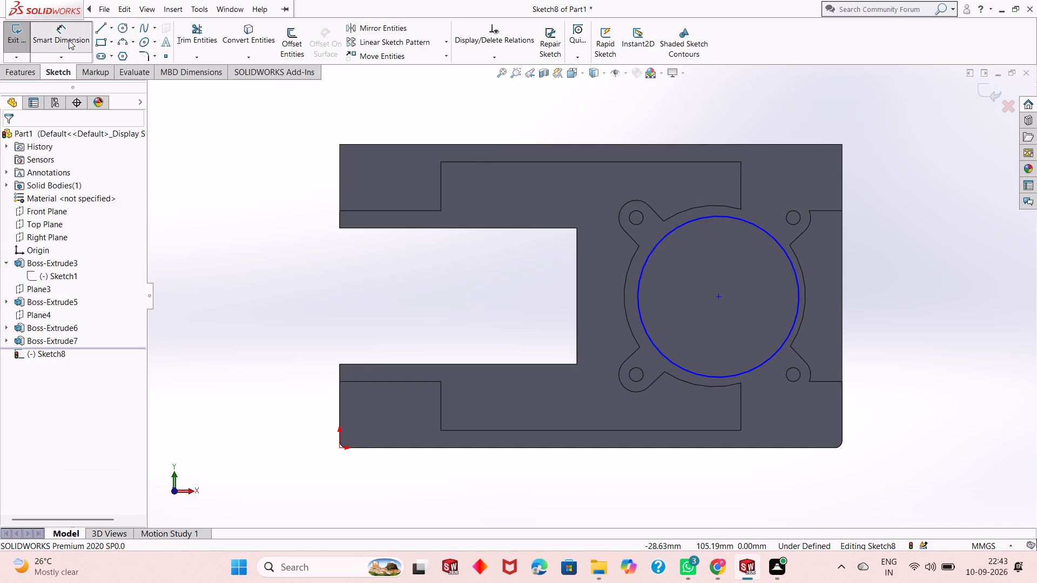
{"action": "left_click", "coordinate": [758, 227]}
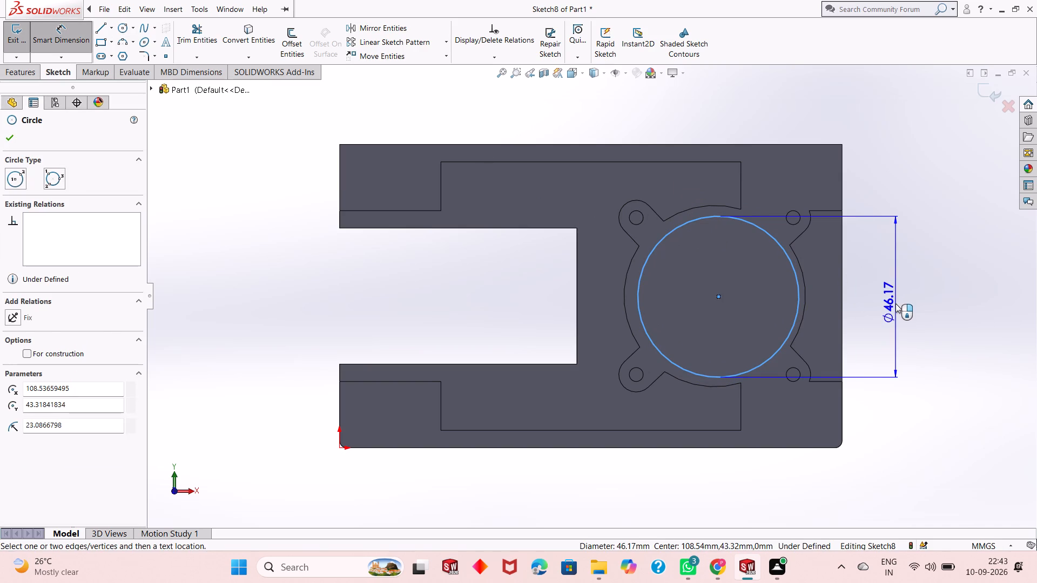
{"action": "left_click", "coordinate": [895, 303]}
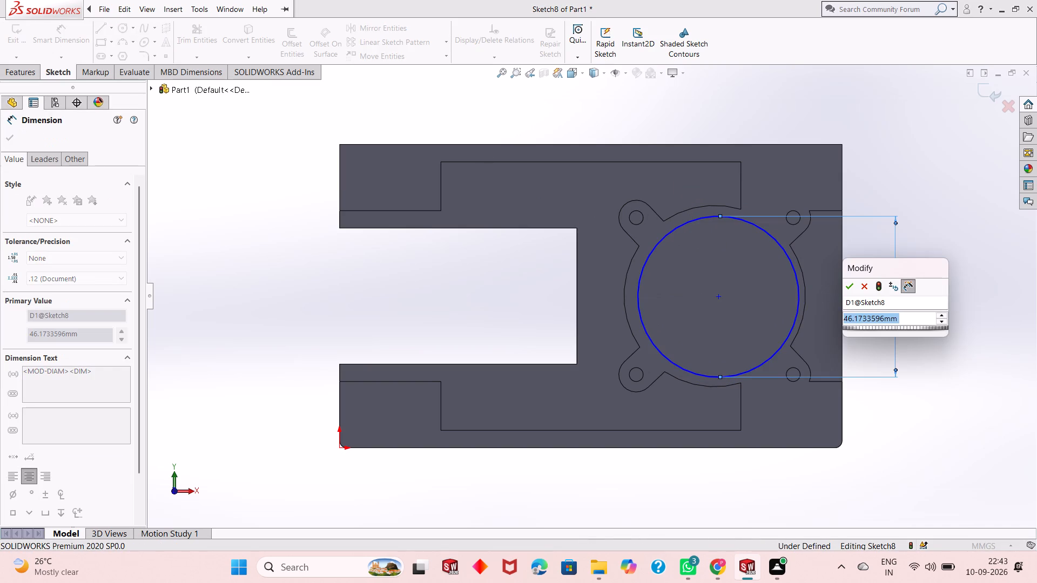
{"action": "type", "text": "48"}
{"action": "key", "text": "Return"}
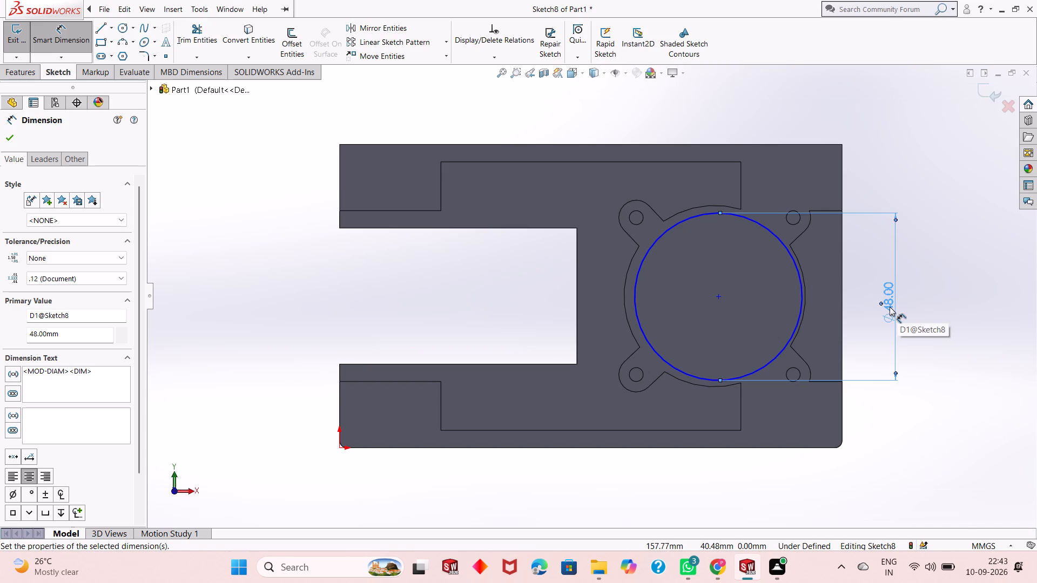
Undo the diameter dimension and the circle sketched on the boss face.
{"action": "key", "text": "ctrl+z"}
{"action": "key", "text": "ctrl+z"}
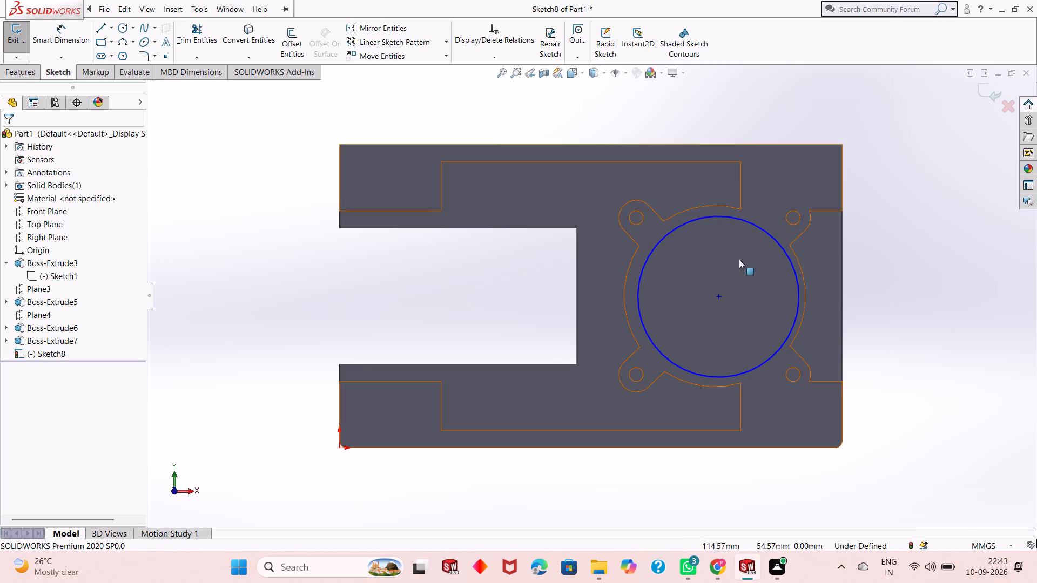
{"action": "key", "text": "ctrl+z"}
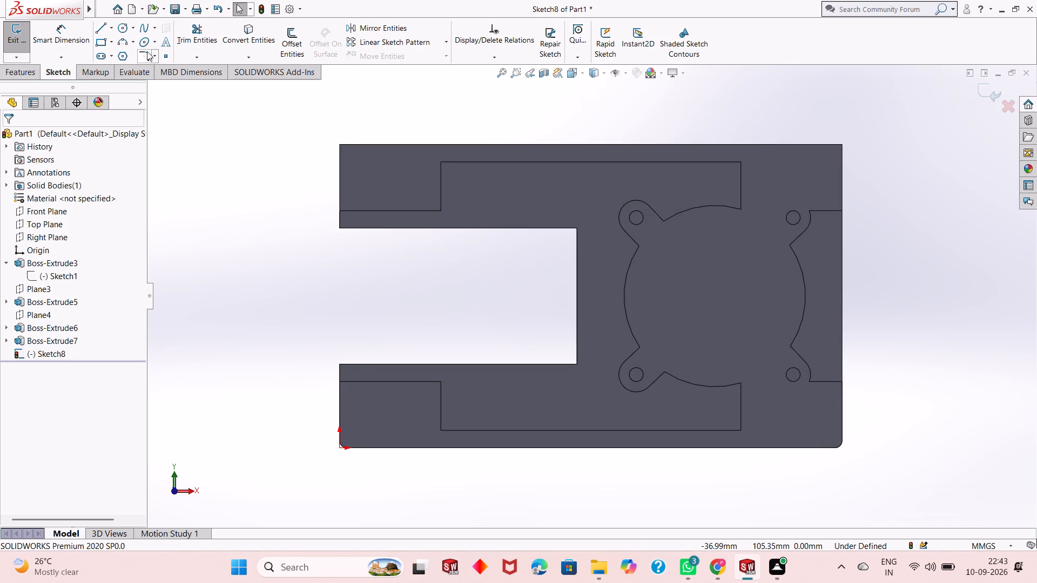
Sketch a circle of 24 mm radius centred exactly on the round boss's centre point.
{"action": "left_click", "coordinate": [120, 27]}
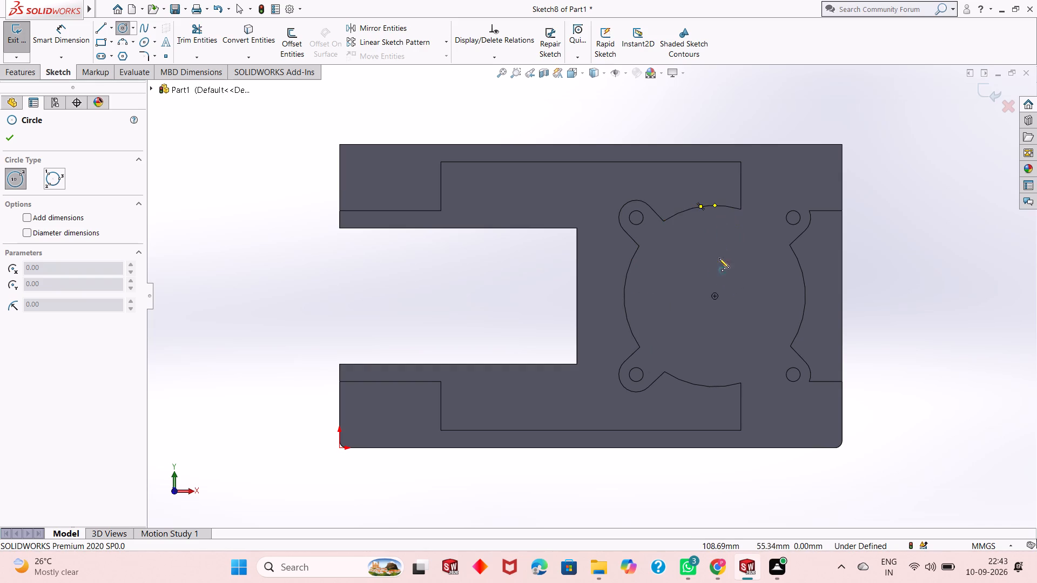
{"action": "left_click", "coordinate": [716, 297]}
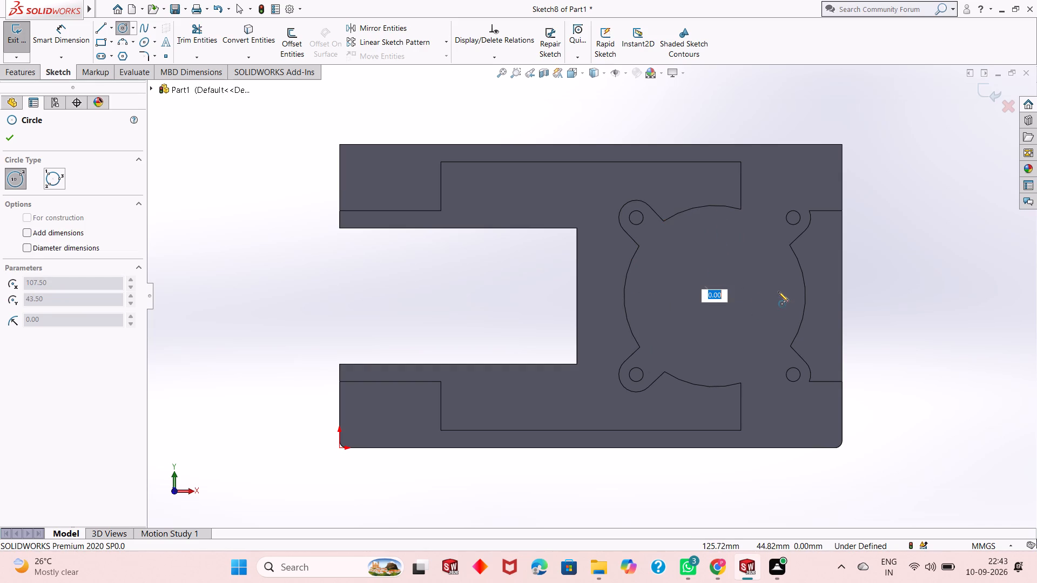
{"action": "key", "text": "4"}
{"action": "key", "text": "BackSpace"}
{"action": "type", "text": "24"}
{"action": "key", "text": "Return"}
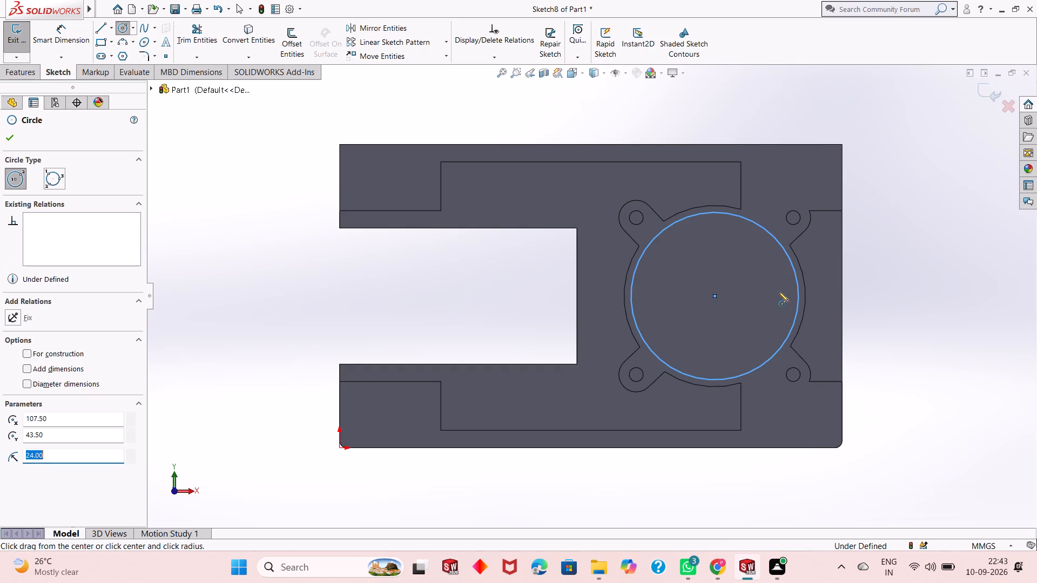
{"action": "key", "text": "Escape"}
{"action": "key", "text": "Escape"}
{"action": "key", "text": "Escape"}
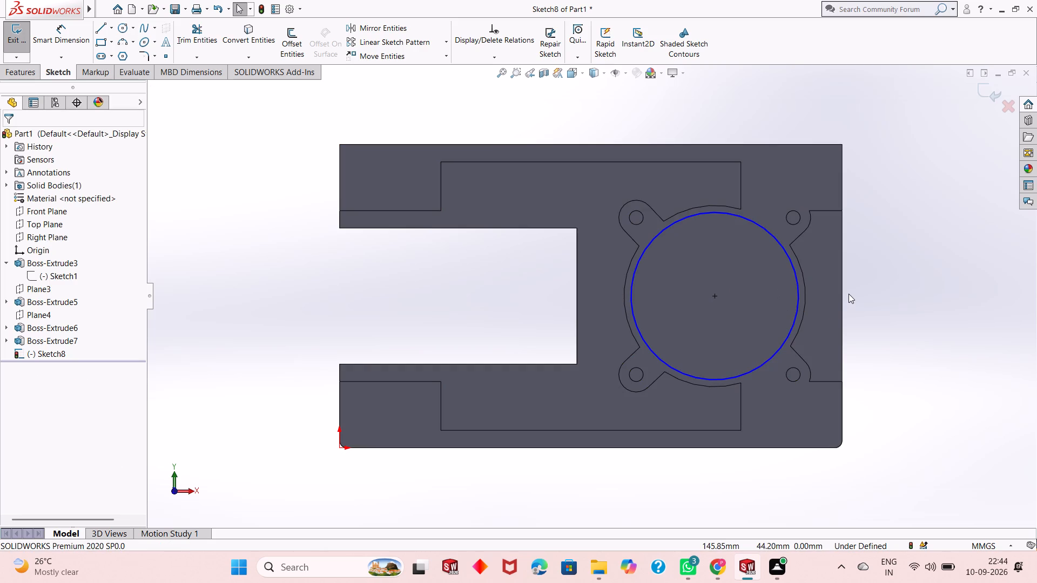
Dimension the diameter of the concentric circle on the round boss face as 48 mm.
{"action": "middle_click_drag", "start_coordinate": [762, 302], "coordinate": [810, 304]}
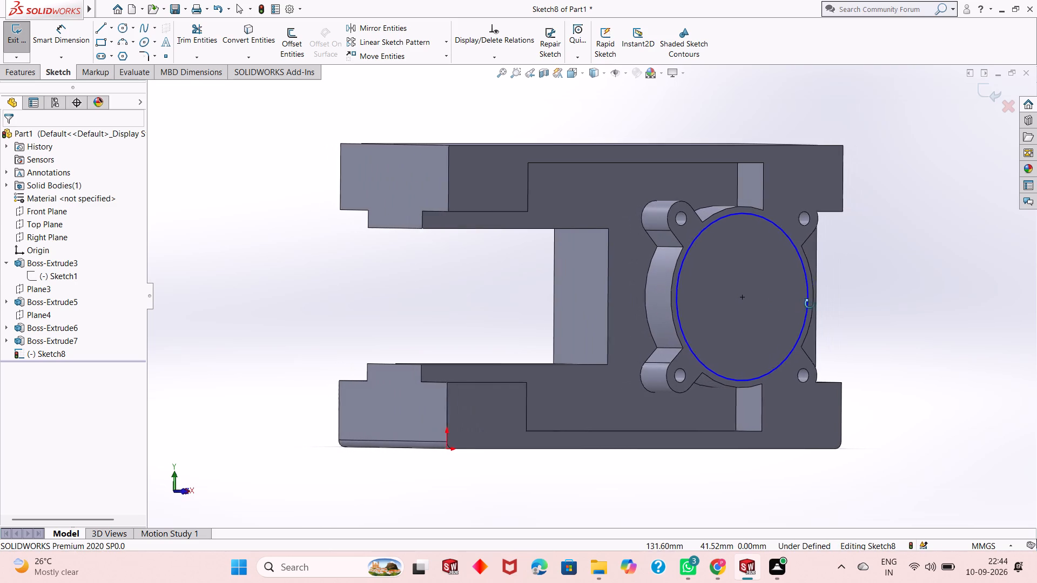
{"action": "middle_click_drag", "start_coordinate": [810, 304], "coordinate": [813, 308]}
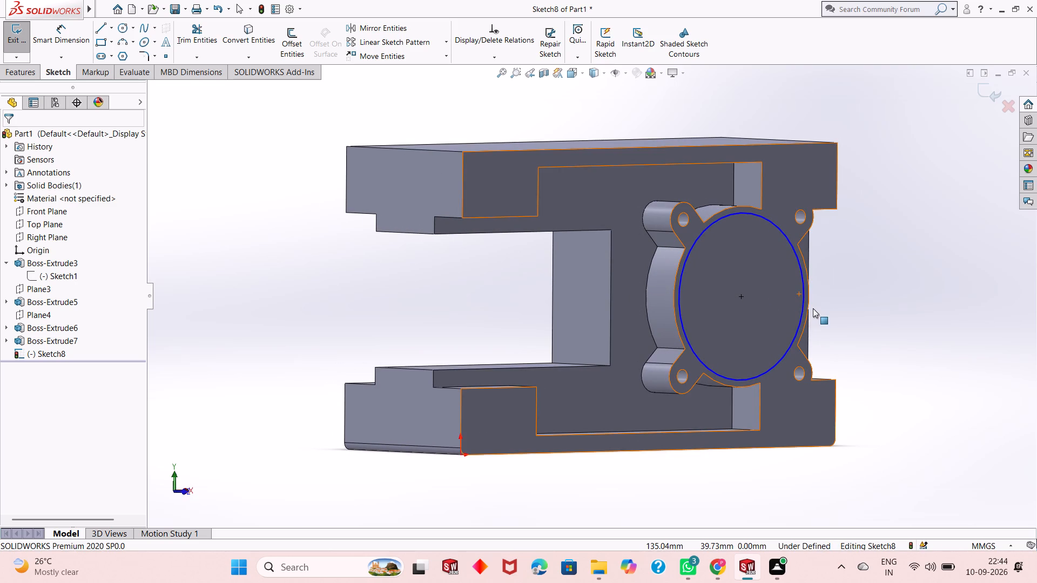
{"action": "middle_click_drag", "start_coordinate": [842, 313], "coordinate": [822, 311]}
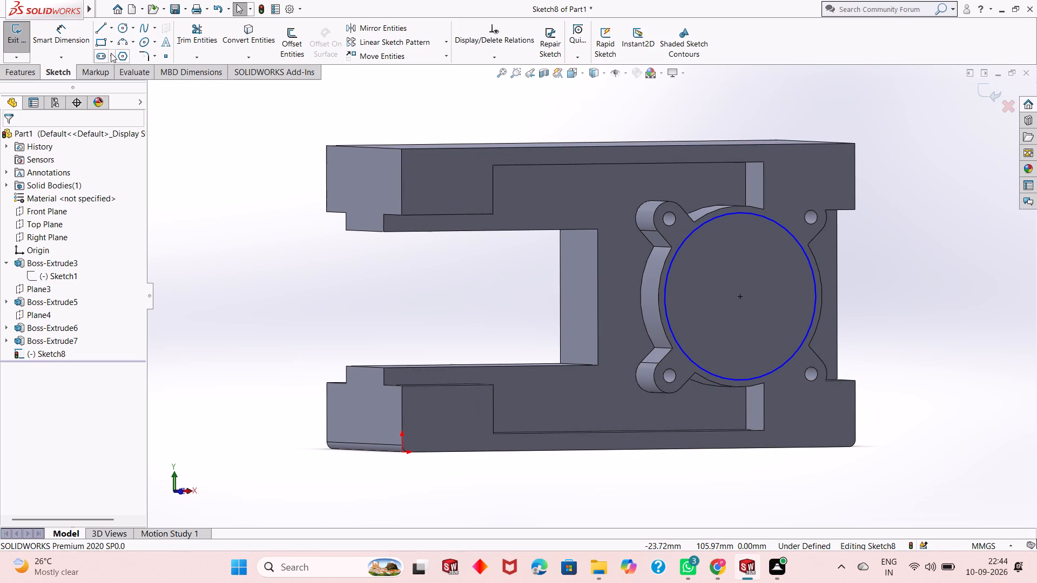
{"action": "left_click", "coordinate": [82, 44]}
{"action": "left_click", "coordinate": [783, 226]}
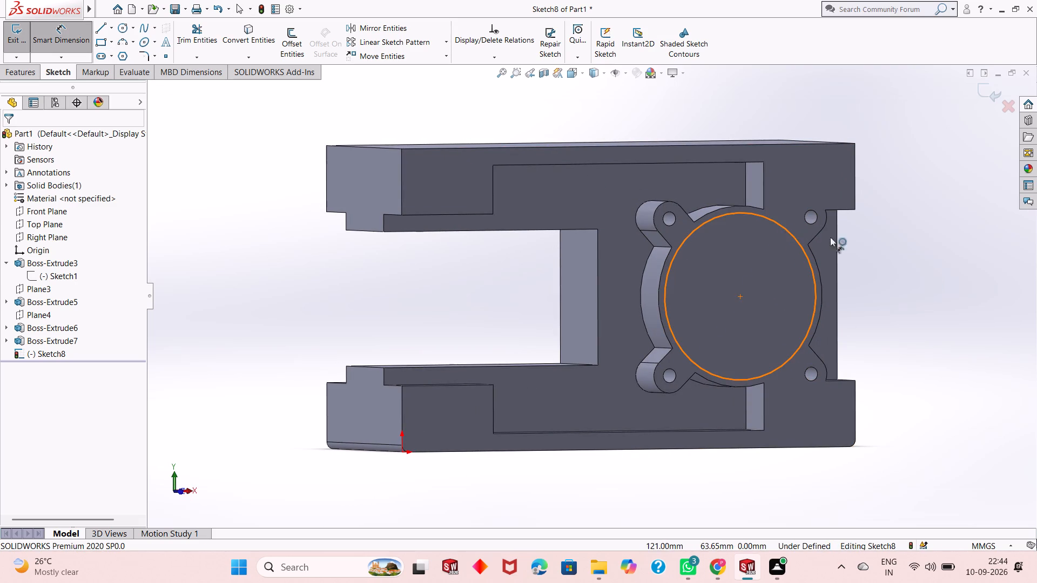
{"action": "left_click", "coordinate": [935, 292]}
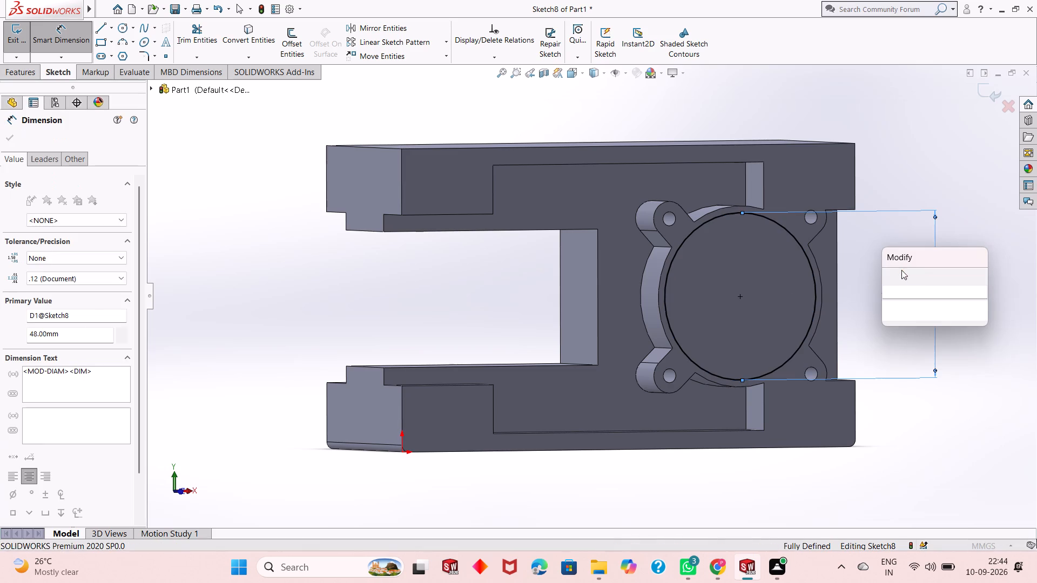
{"action": "left_click", "coordinate": [890, 279]}
Cut the 48 mm circle into the round boss as a blind extruded cut 12 mm deep.
{"action": "middle_click_drag", "start_coordinate": [856, 297], "coordinate": [830, 294]}
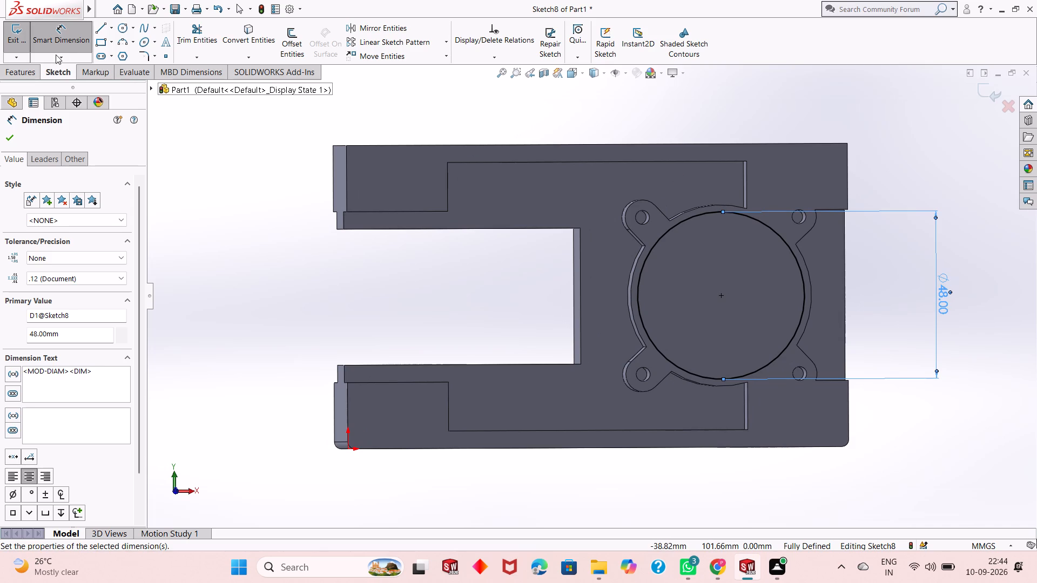
{"action": "left_click", "coordinate": [27, 79]}
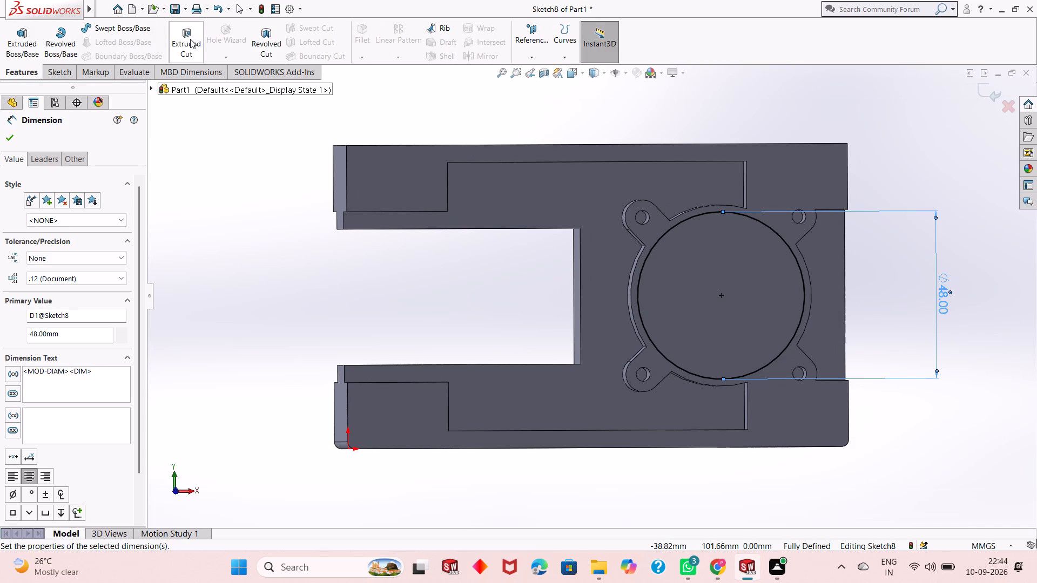
{"action": "left_click", "coordinate": [190, 39]}
{"action": "middle_click_drag", "start_coordinate": [472, 324], "coordinate": [535, 329]}
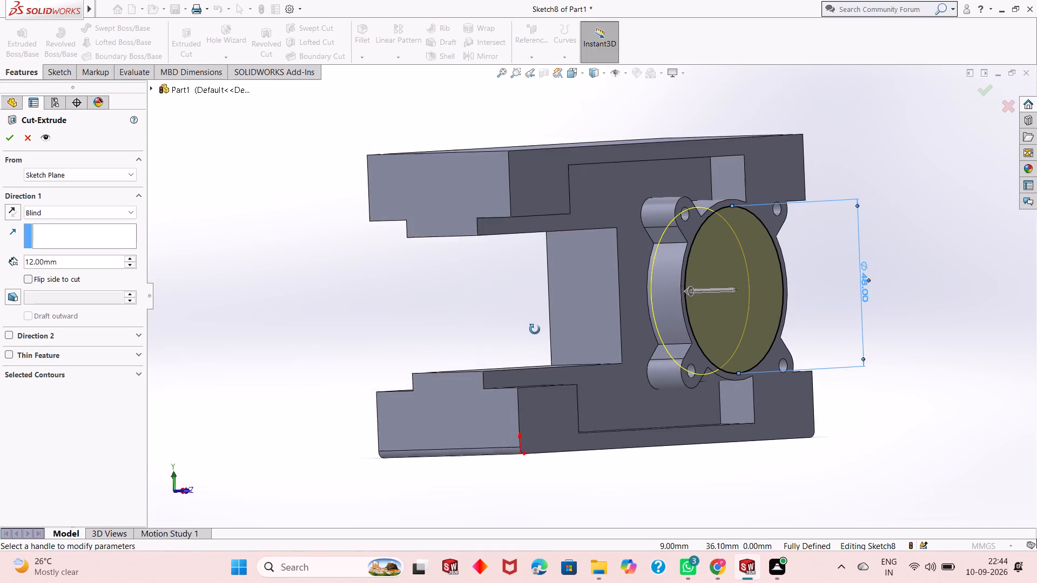
{"action": "middle_click_drag", "start_coordinate": [535, 329], "coordinate": [535, 329]}
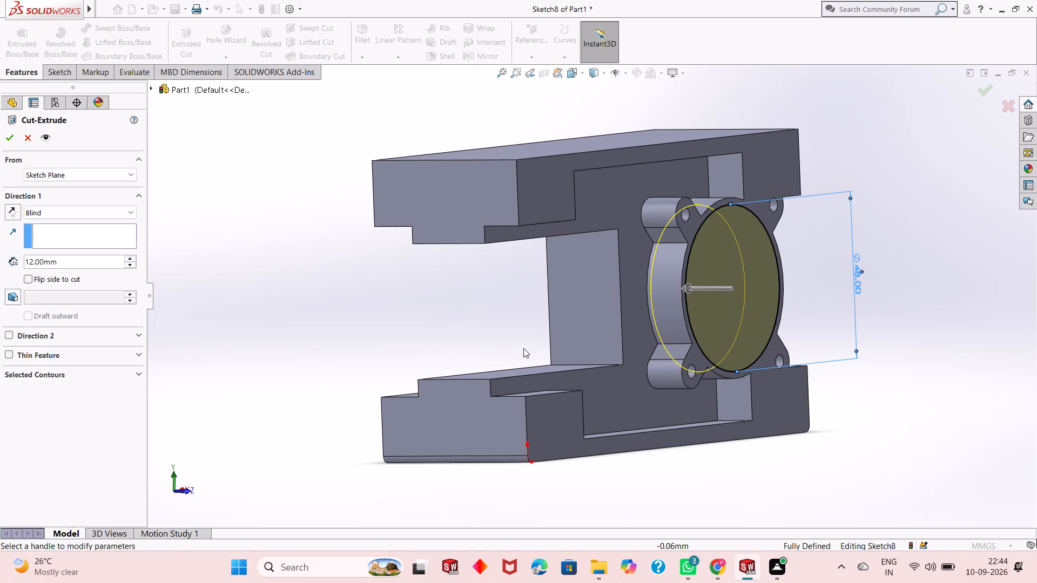
{"action": "scroll", "coordinate": [523, 348], "scroll_direction": "up", "scroll_amount": 1}
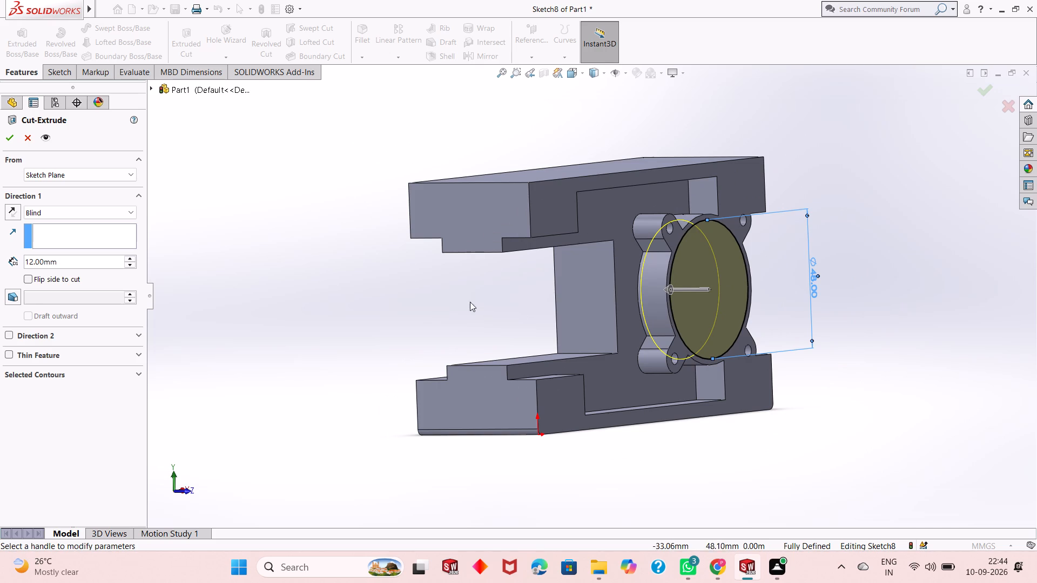
{"action": "left_click", "coordinate": [10, 134]}
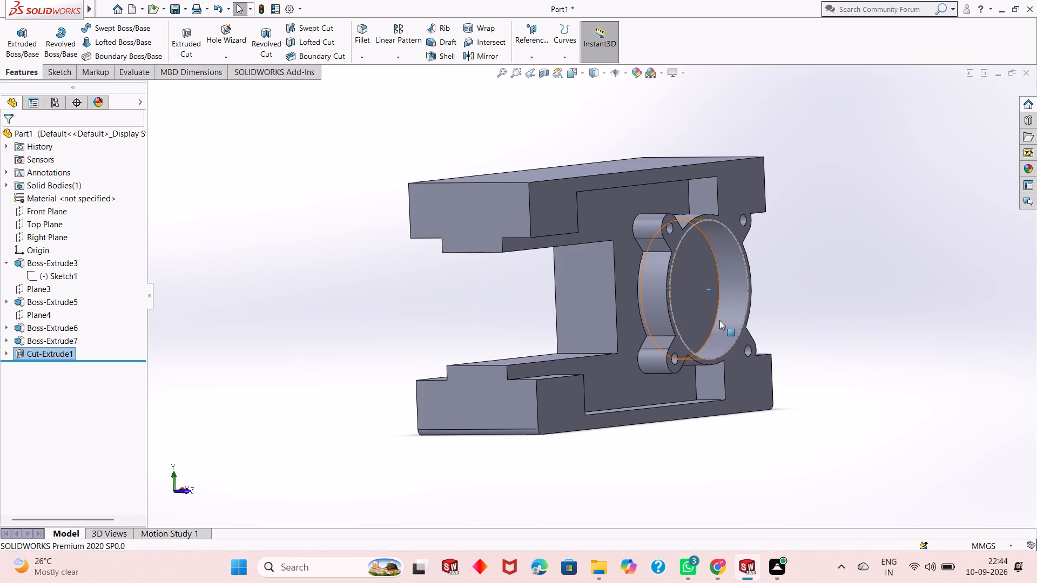
{"action": "middle_click_drag", "start_coordinate": [720, 320], "coordinate": [691, 336]}
{"action": "key", "text": "Escape"}
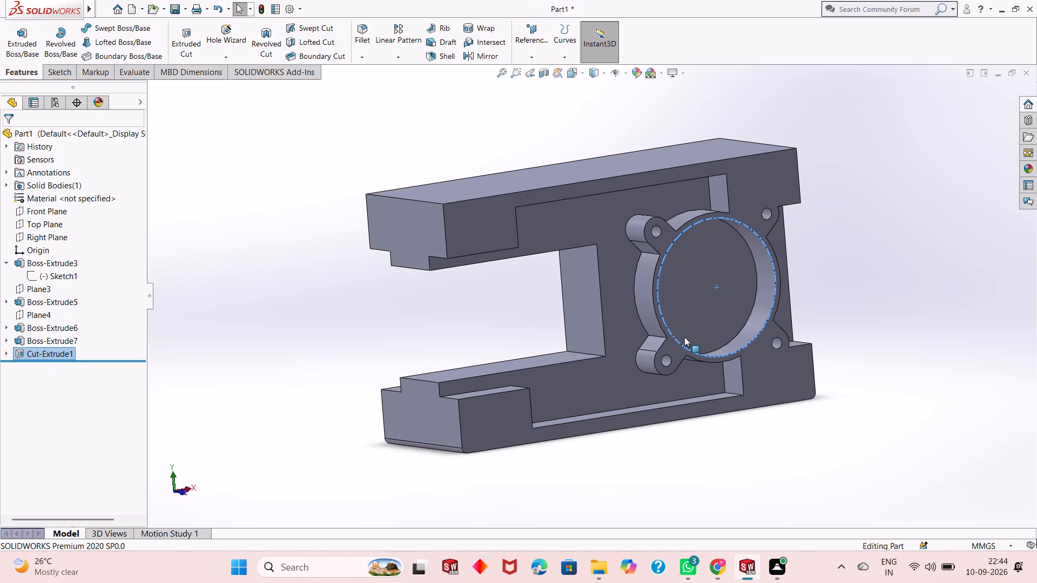
Examine the circular pocket in the round boss and its depth relative to the block face.
{"action": "scroll", "coordinate": [736, 300], "scroll_direction": "down", "scroll_amount": 1}
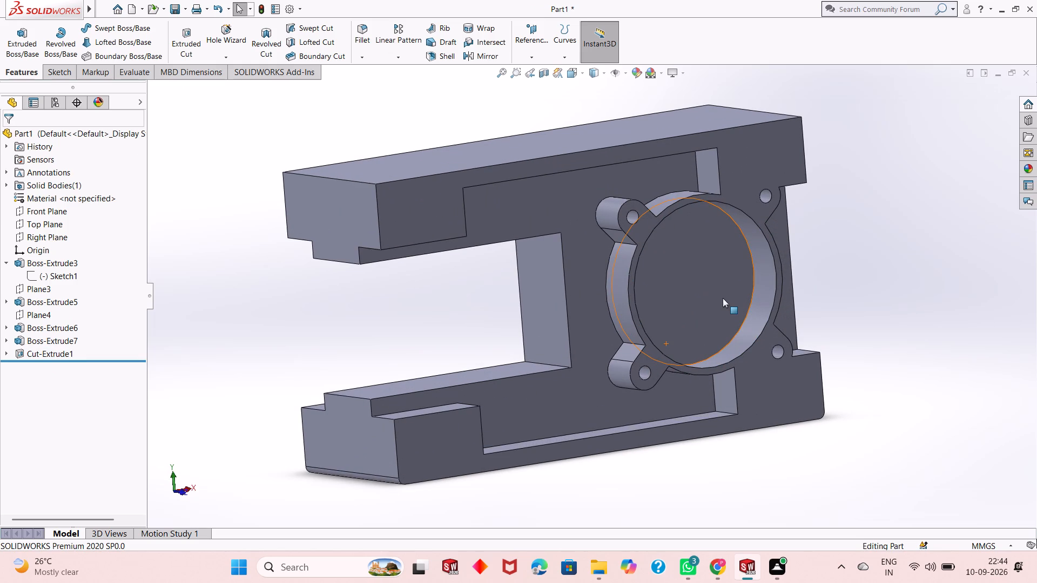
{"action": "middle_click_drag", "start_coordinate": [710, 306], "coordinate": [695, 324]}
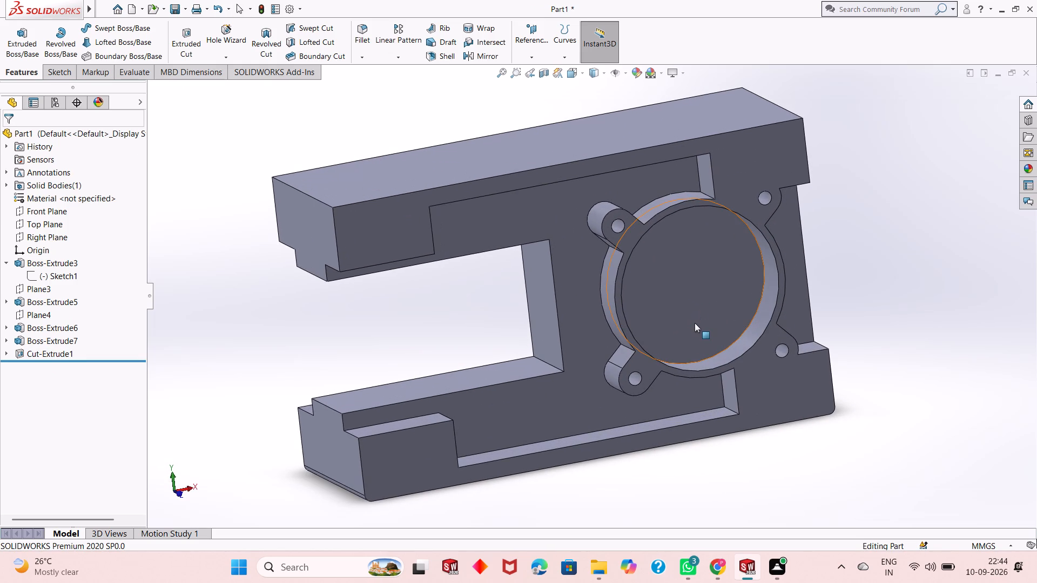
{"action": "middle_click_drag", "start_coordinate": [695, 323], "coordinate": [716, 314]}
{"action": "scroll", "coordinate": [716, 310], "scroll_direction": "down", "scroll_amount": 3}
{"action": "scroll", "coordinate": [716, 310], "scroll_direction": "up", "scroll_amount": 2}
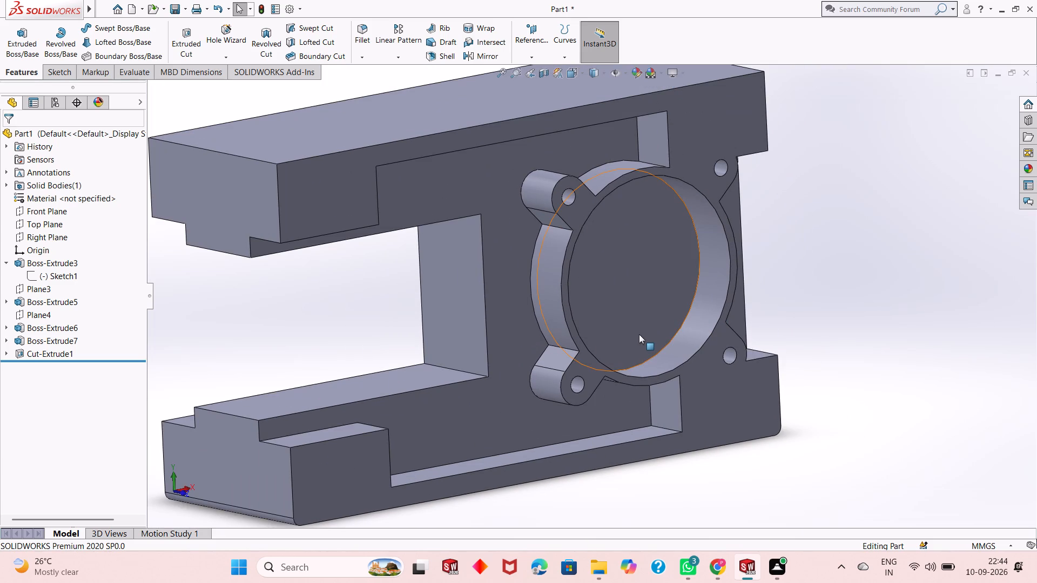
{"action": "scroll", "coordinate": [639, 334], "scroll_direction": "down", "scroll_amount": 2}
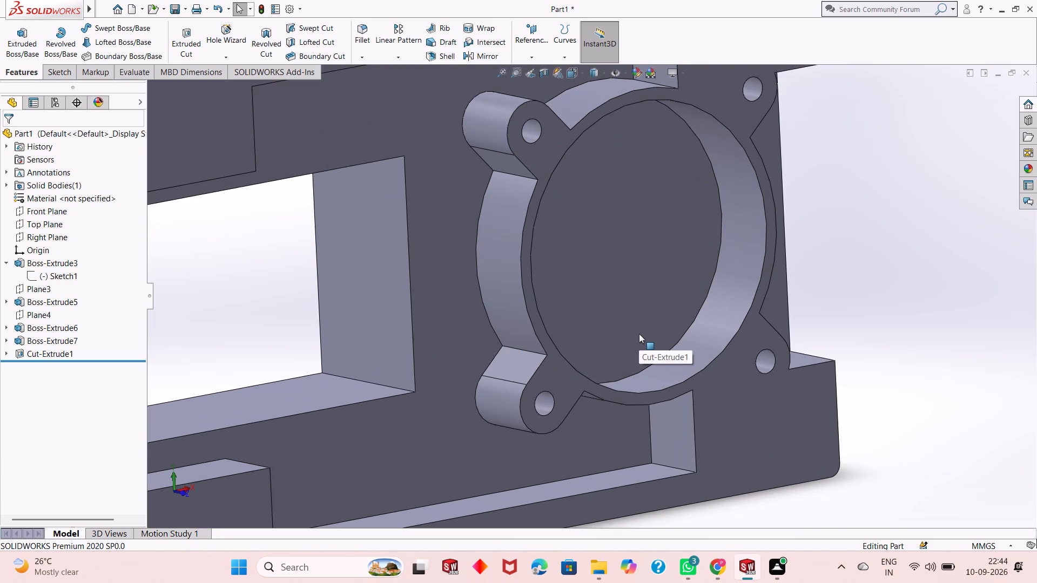
{"action": "scroll", "coordinate": [639, 334], "scroll_direction": "up", "scroll_amount": 2}
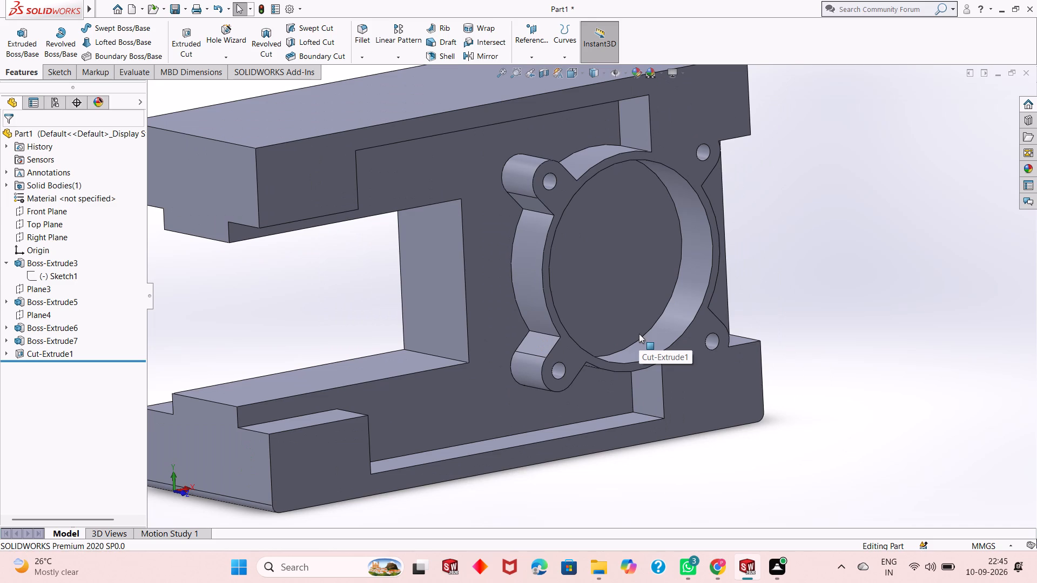
{"action": "scroll", "coordinate": [639, 334], "scroll_direction": "up", "scroll_amount": 1}
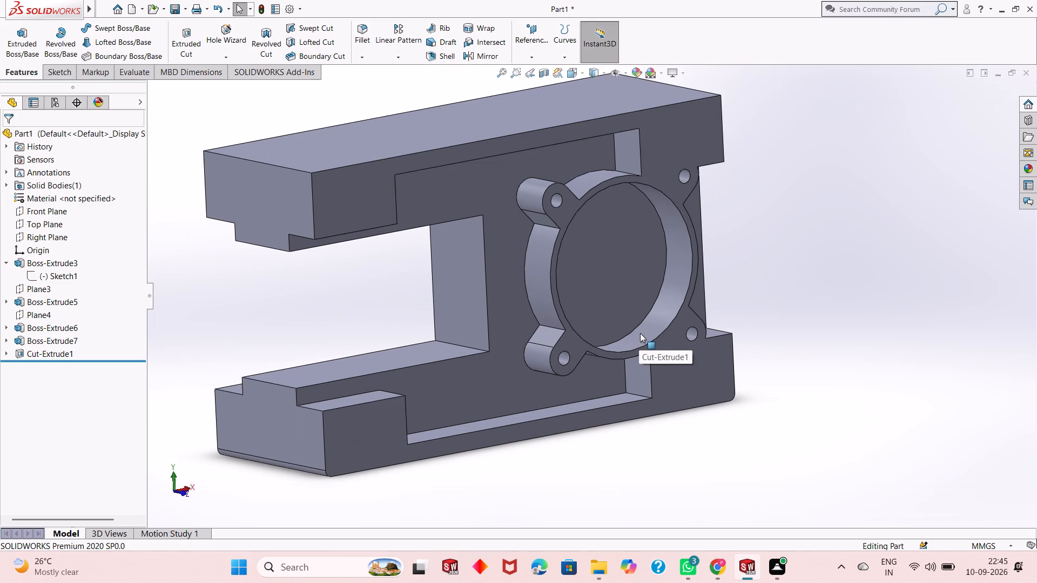
{"action": "scroll", "coordinate": [641, 333], "scroll_direction": "down", "scroll_amount": 1}
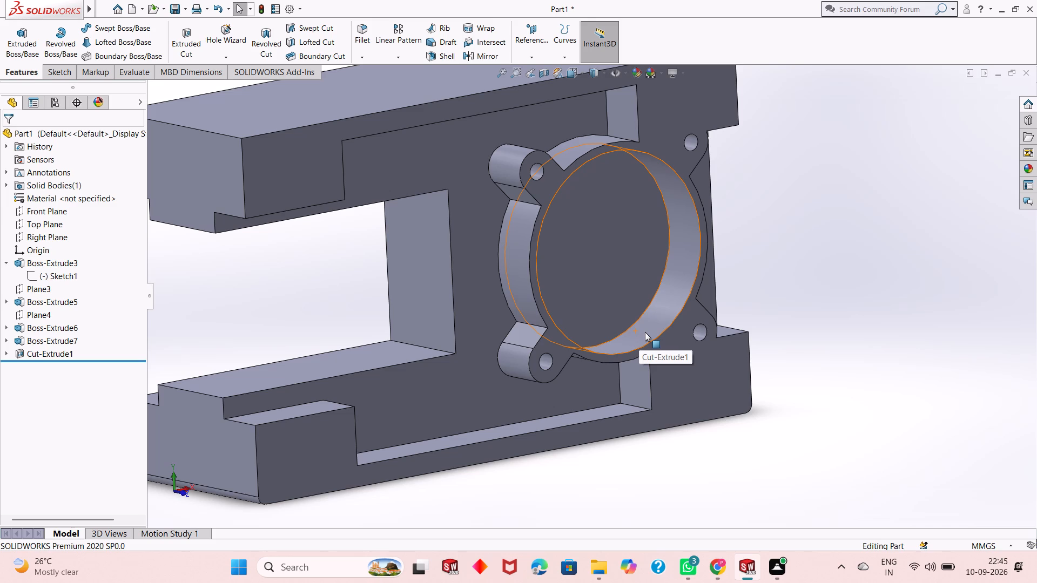
{"action": "scroll", "coordinate": [645, 333], "scroll_direction": "up", "scroll_amount": 1}
{"action": "scroll", "coordinate": [649, 334], "scroll_direction": "down", "scroll_amount": 1}
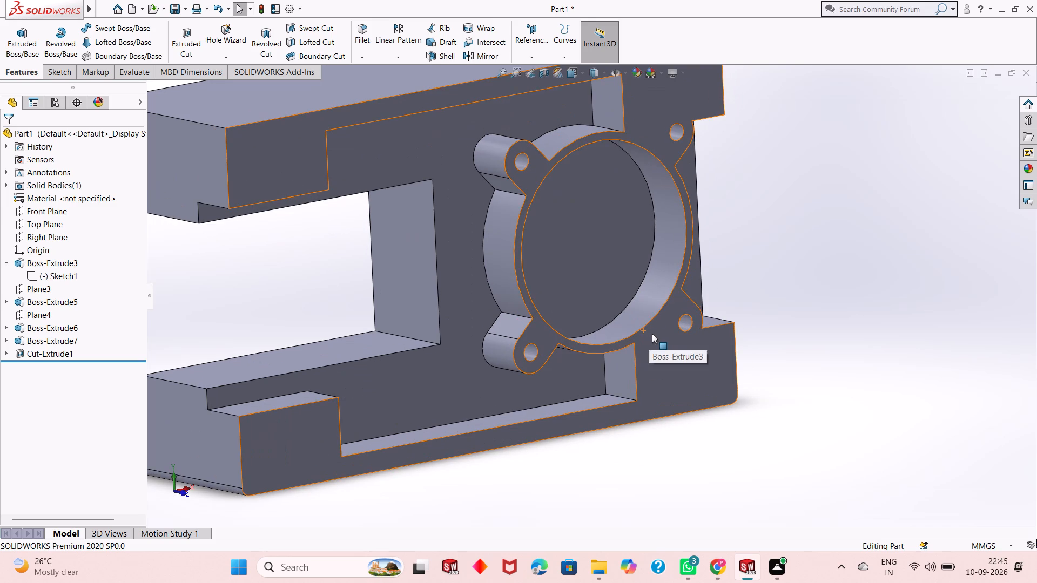
Edit the circular pocket's extruded cut and set its blind depth to 8 mm.
{"action": "left_click", "coordinate": [57, 358]}
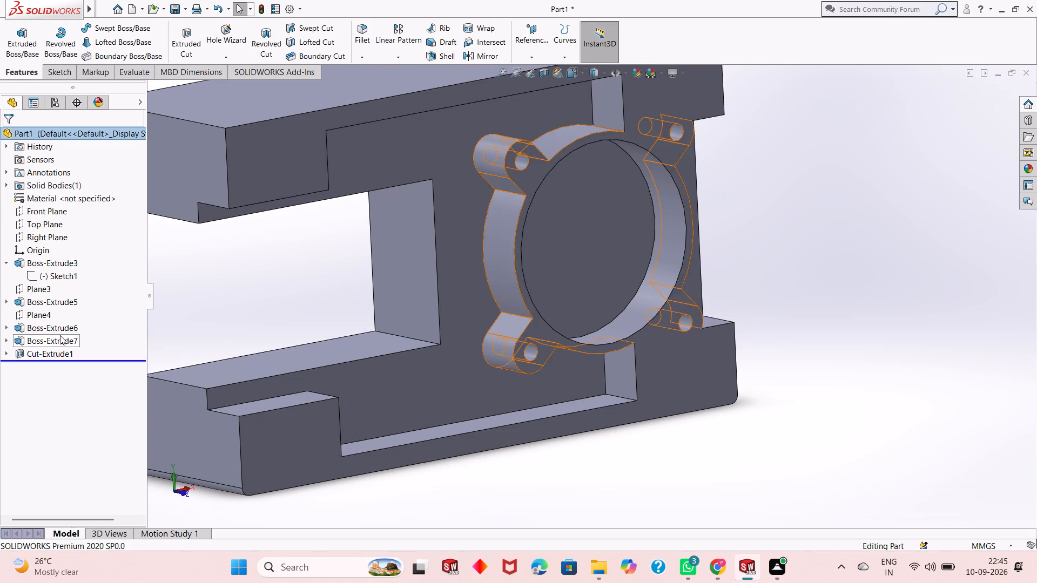
{"action": "key", "text": "Escape"}
{"action": "key", "text": "Escape"}
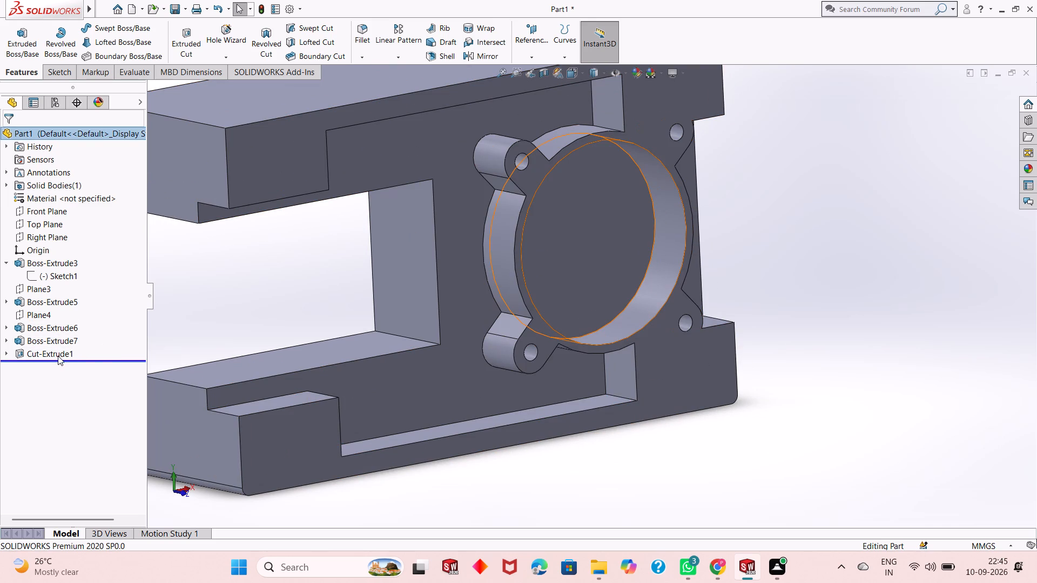
{"action": "left_click", "coordinate": [58, 356]}
{"action": "left_click", "coordinate": [65, 322]}
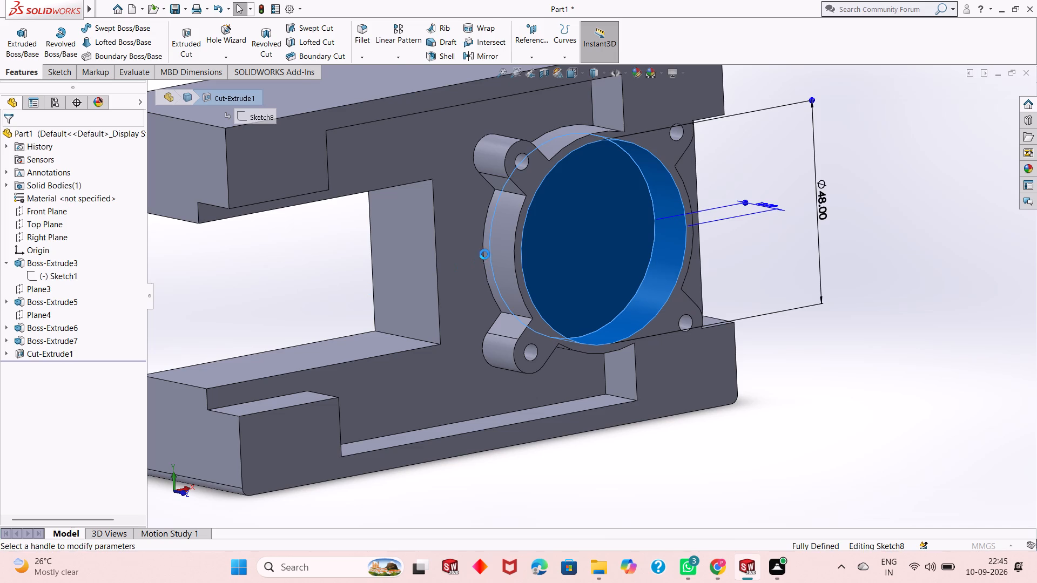
{"action": "scroll", "coordinate": [484, 254], "scroll_direction": "up", "scroll_amount": 2}
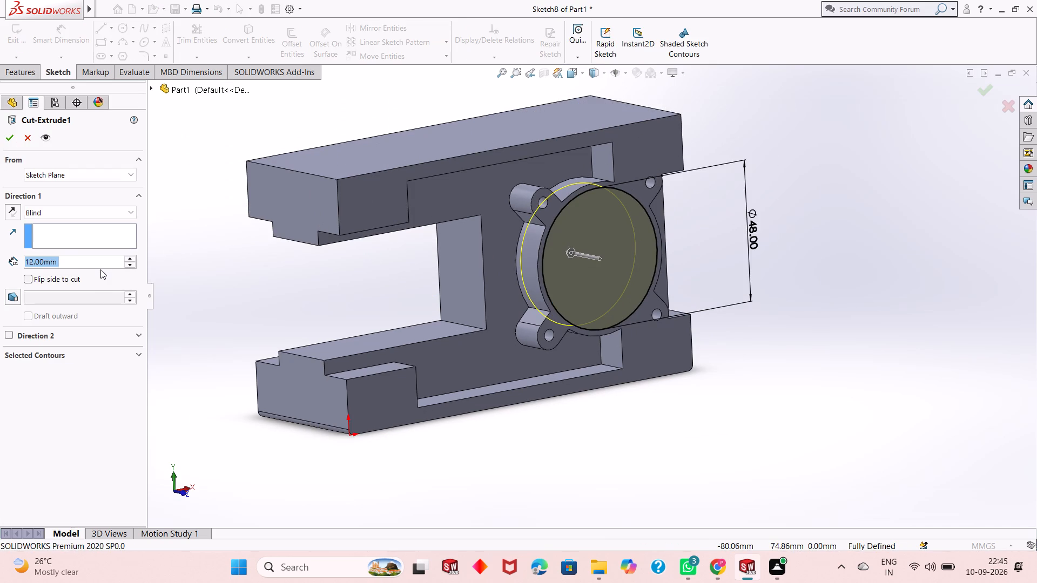
{"action": "key", "text": "8"}
{"action": "key", "text": "Return"}
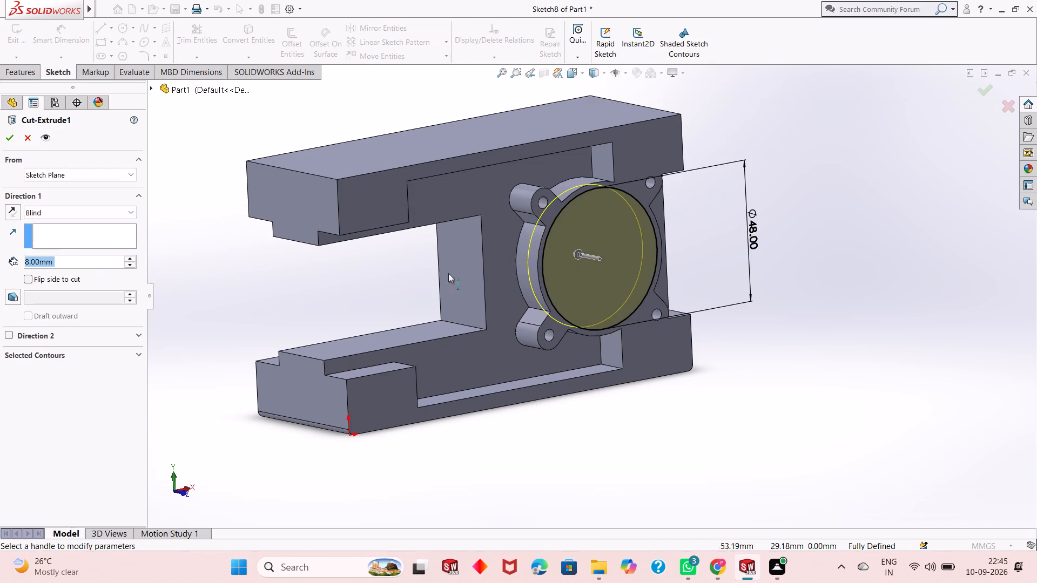
{"action": "left_click", "coordinate": [6, 137]}
Start a sketch on the circular pocket's floor and draw a 10 mm radius circle centred on the pocket.
{"action": "middle_click", "coordinate": [379, 292]}
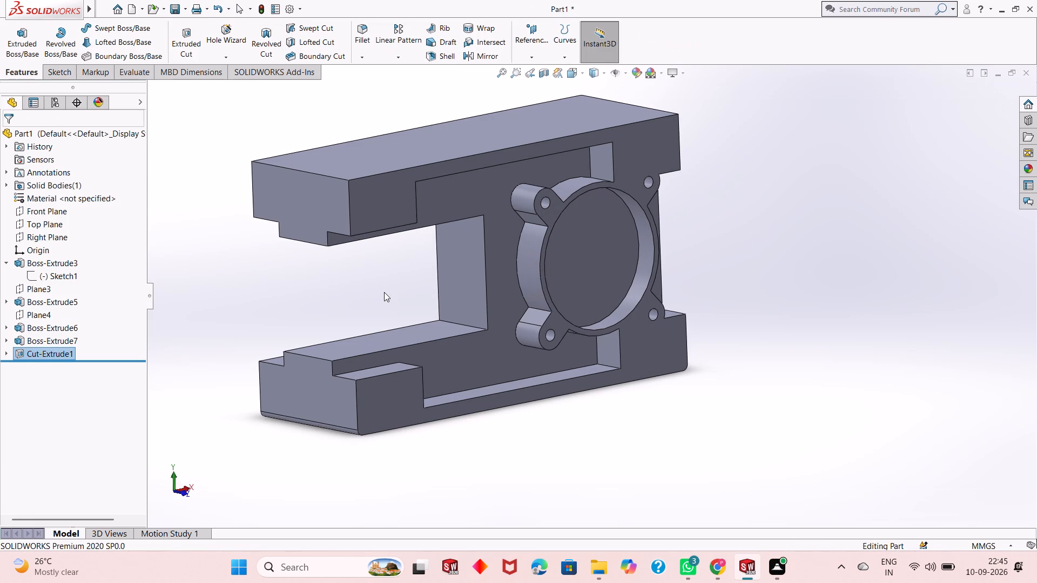
{"action": "scroll", "coordinate": [541, 222], "scroll_direction": "down", "scroll_amount": 1}
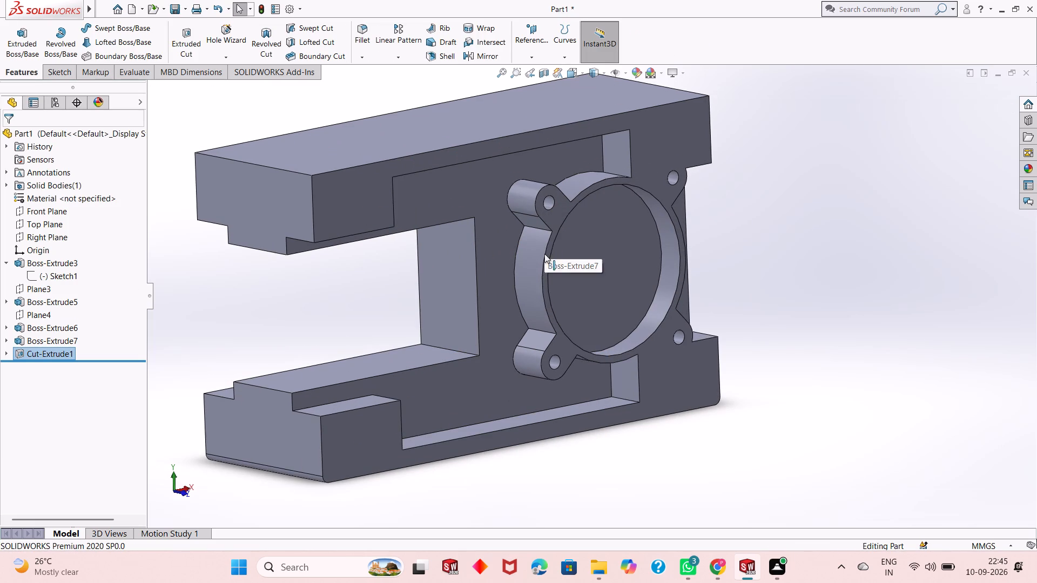
{"action": "middle_click_drag", "start_coordinate": [652, 269], "coordinate": [614, 272]}
{"action": "left_click", "coordinate": [607, 276]}
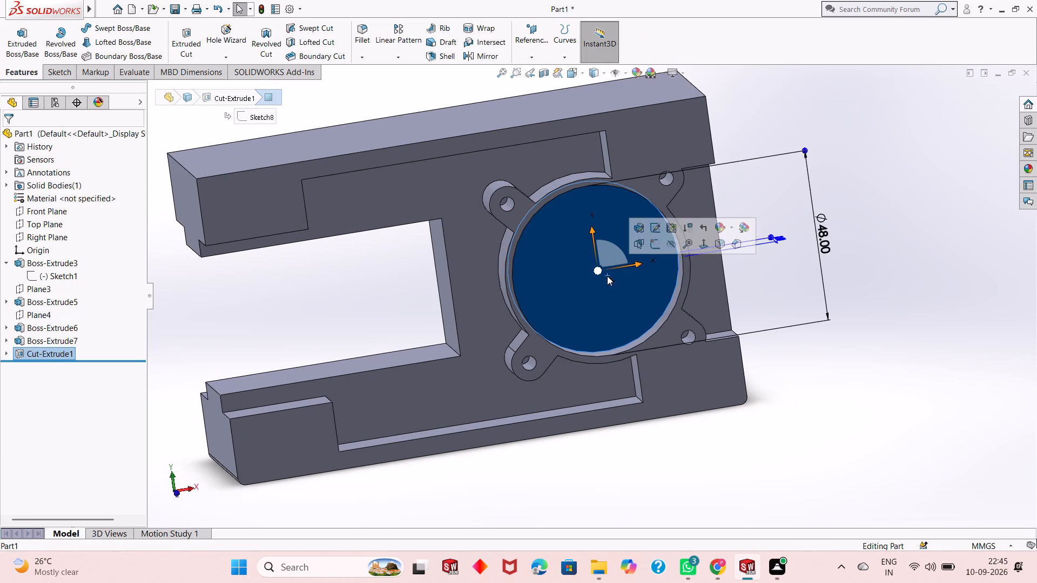
{"action": "left_click", "coordinate": [657, 246]}
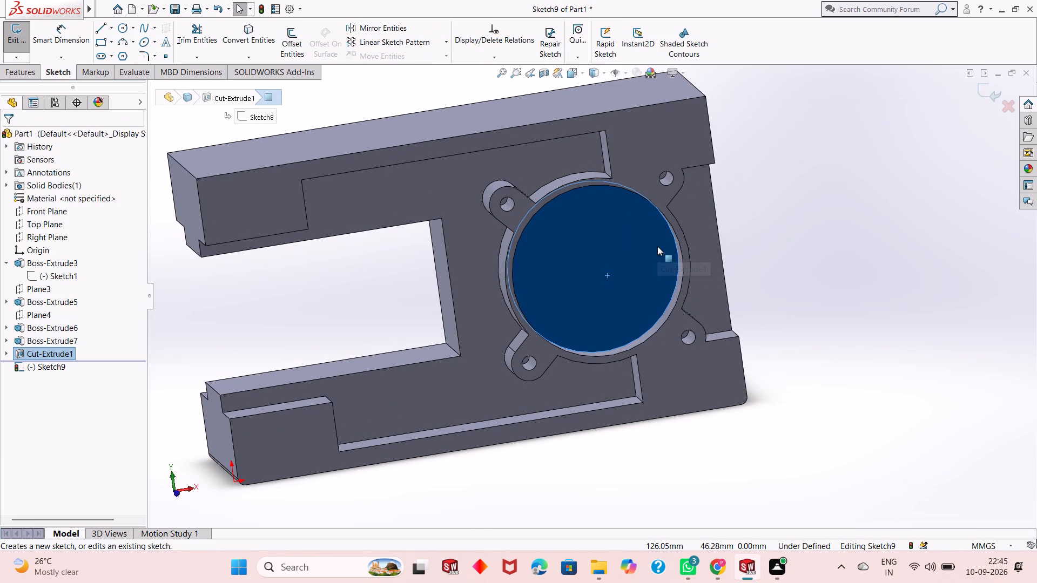
{"action": "key", "text": "ctrl+8"}
{"action": "key", "text": "Escape"}
{"action": "key", "text": "Escape"}
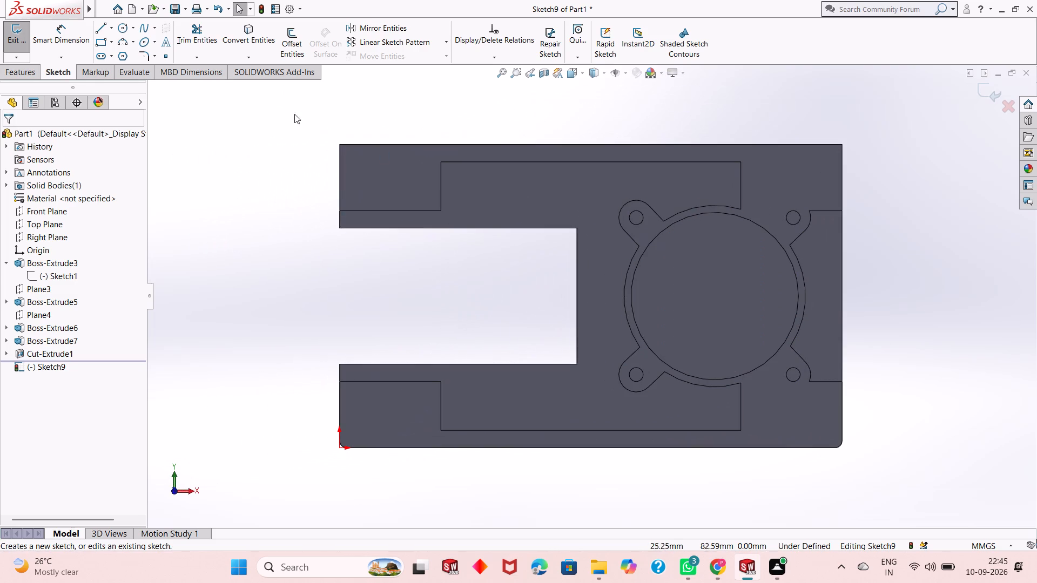
{"action": "left_click", "coordinate": [125, 29]}
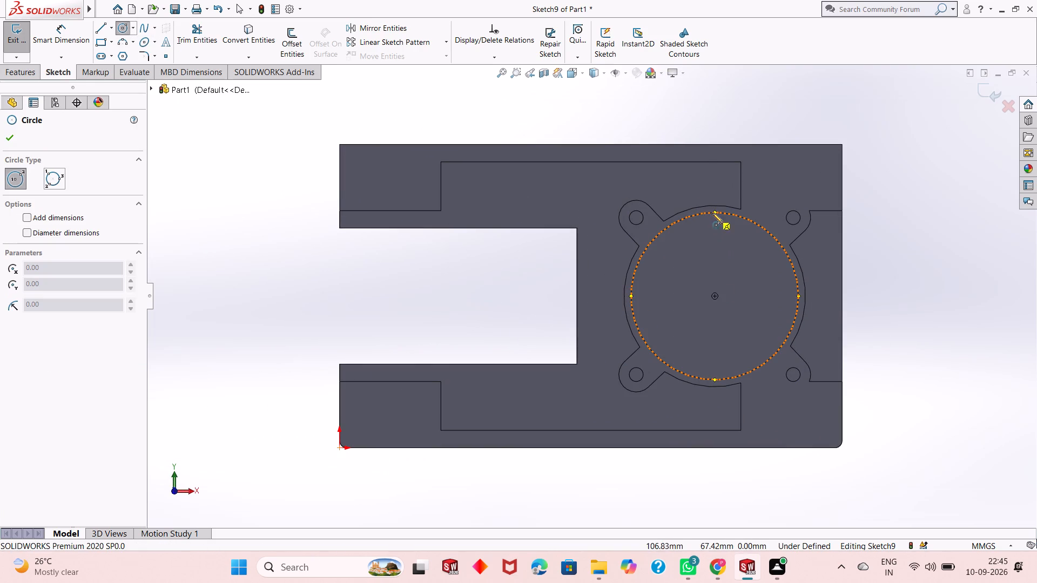
{"action": "left_click", "coordinate": [714, 296]}
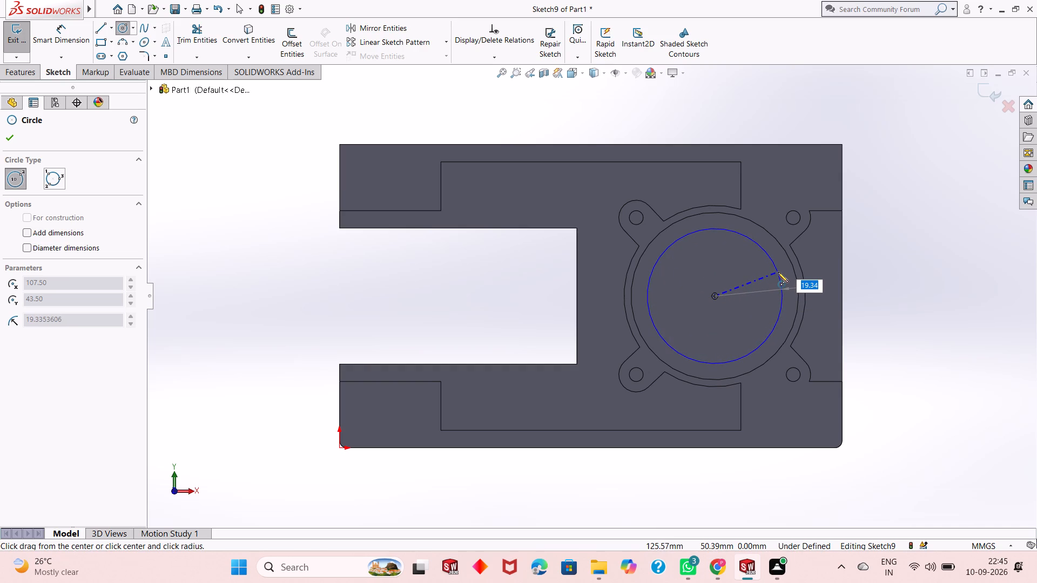
{"action": "type", "text": "10"}
{"action": "key", "text": "Return"}
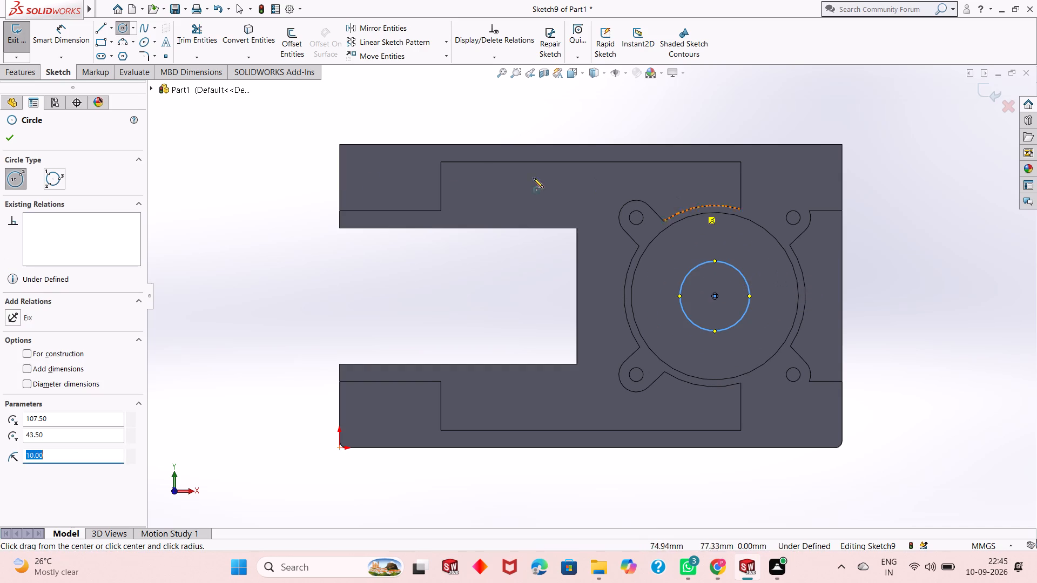
{"action": "key", "text": "Escape"}
{"action": "key", "text": "Escape"}
Dimension the diameter of the concentric circle on the pocket floor as 36 mm.
{"action": "left_click", "coordinate": [47, 37]}
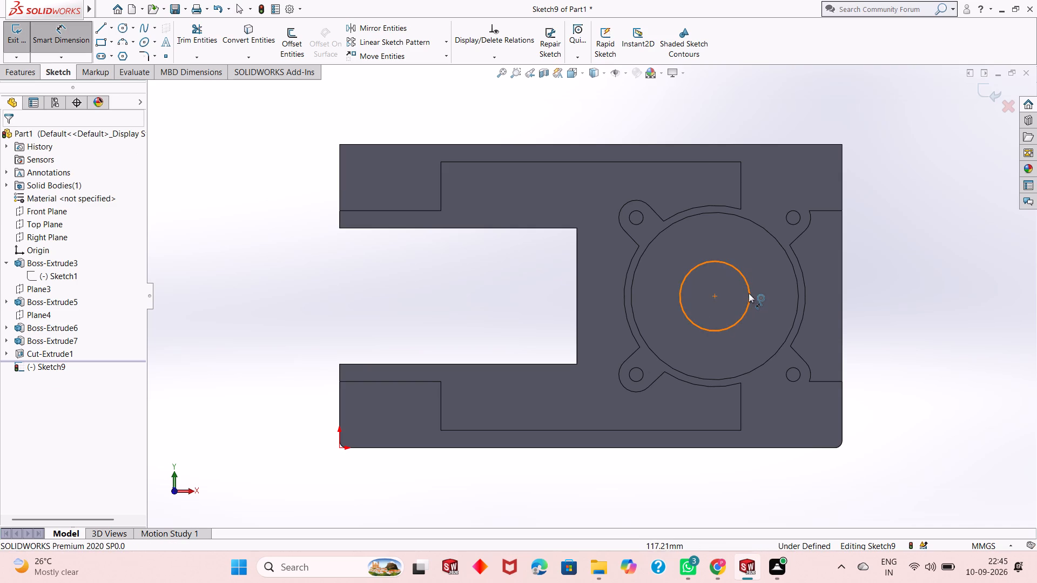
{"action": "left_click", "coordinate": [749, 293]}
{"action": "left_click", "coordinate": [905, 287]}
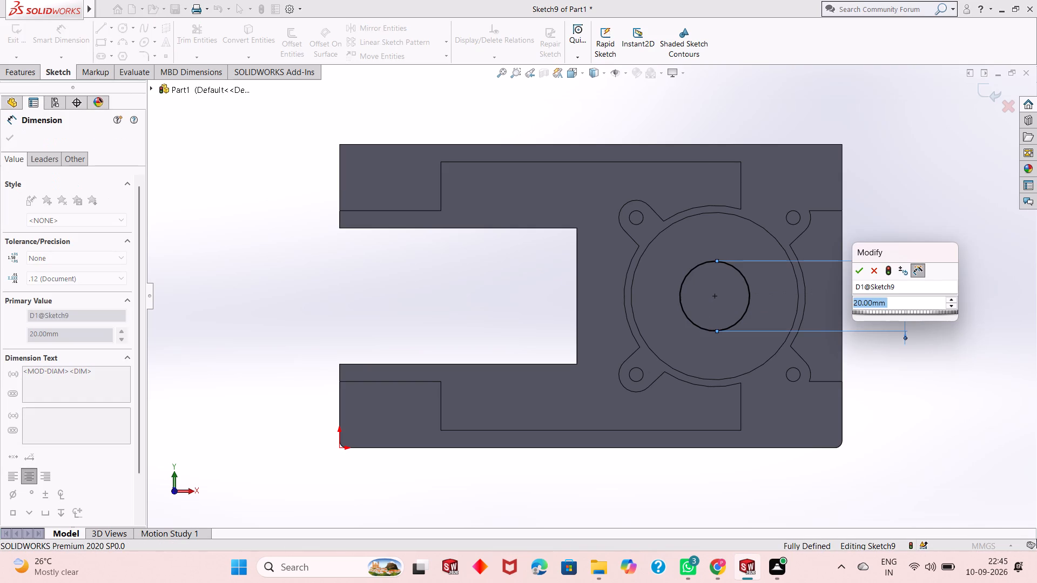
{"action": "type", "text": "36"}
{"action": "key", "text": "Return"}
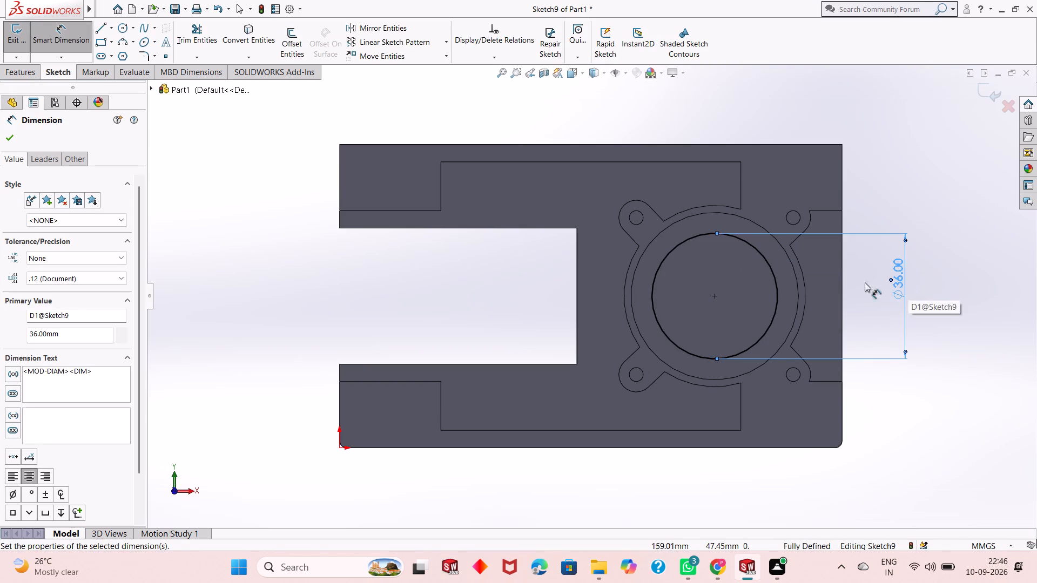
Set the concentric circle's diameter to 38 mm.
{"action": "middle_click_drag", "start_coordinate": [841, 315], "coordinate": [876, 321]}
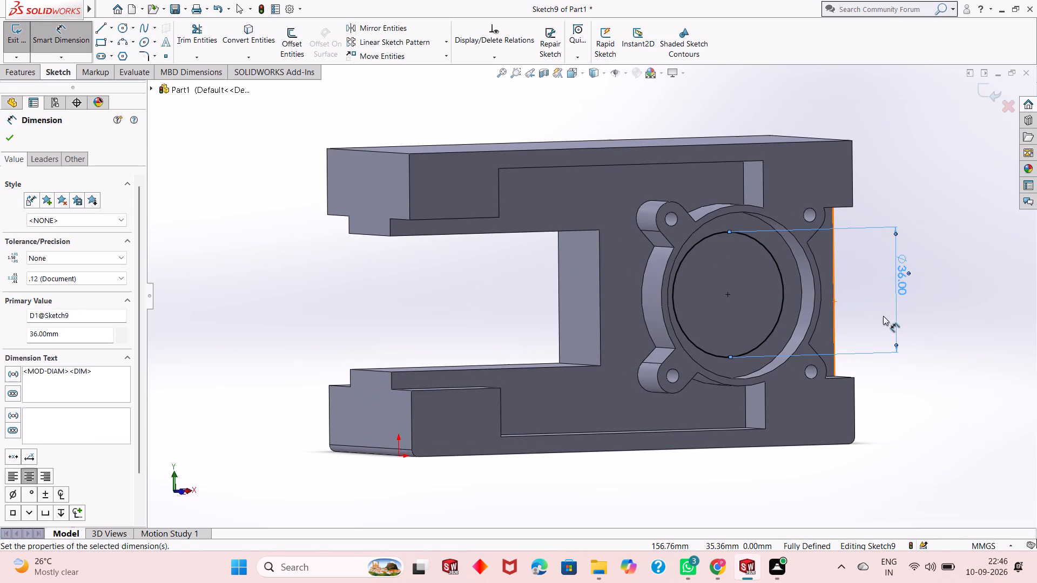
{"action": "double_click", "coordinate": [899, 277]}
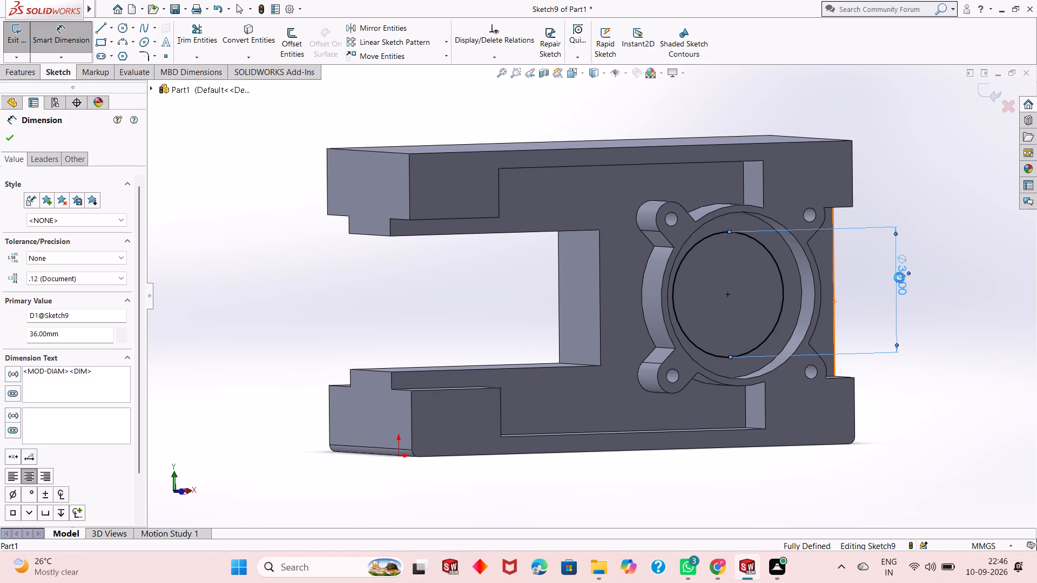
{"action": "type", "text": "38"}
{"action": "key", "text": "Return"}
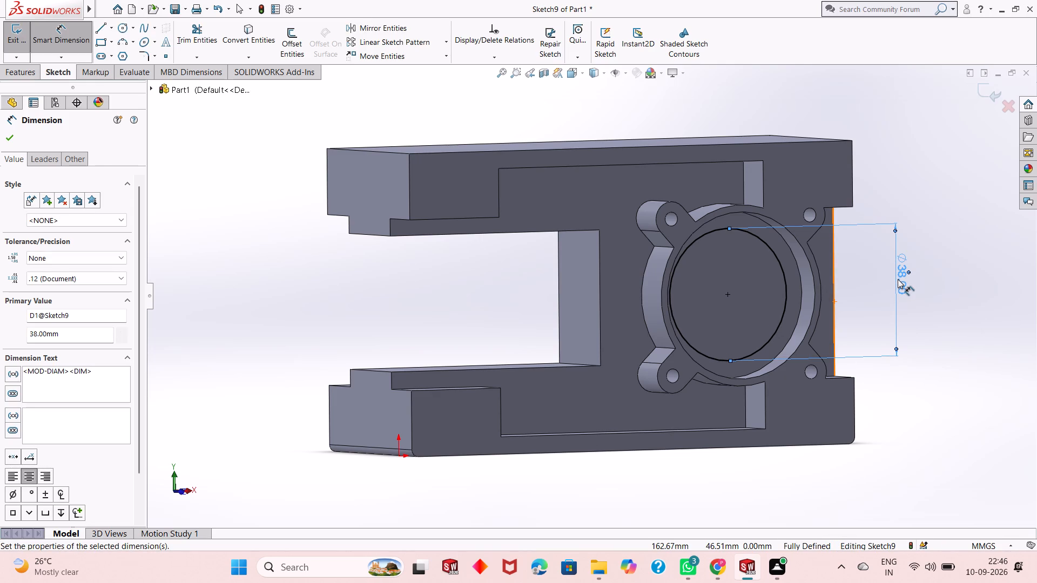
{"action": "scroll", "coordinate": [898, 279], "scroll_direction": "up", "scroll_amount": 2}
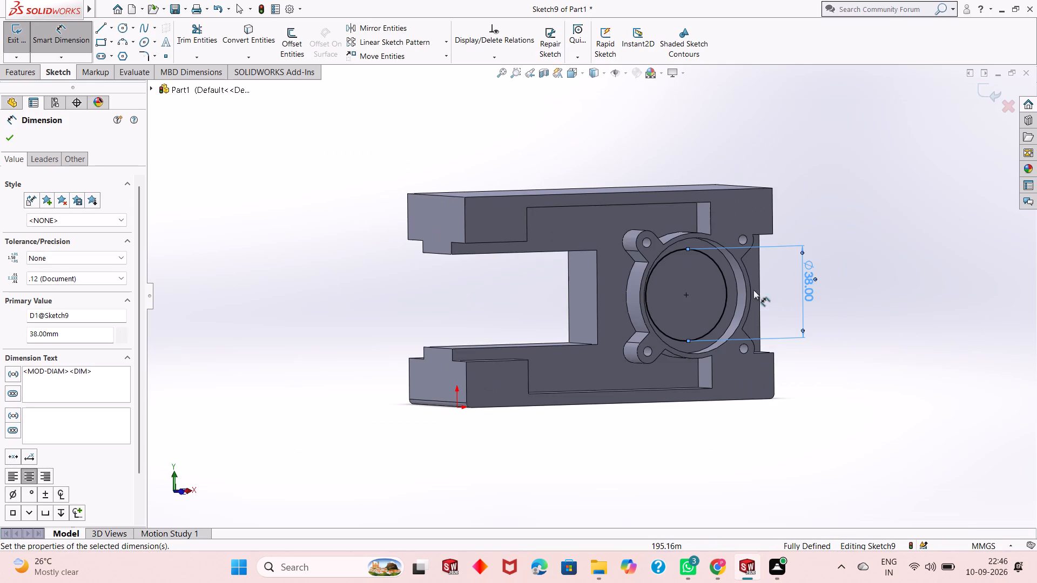
{"action": "scroll", "coordinate": [594, 311], "scroll_direction": "down", "scroll_amount": 2}
{"action": "scroll", "coordinate": [671, 311], "scroll_direction": "down", "scroll_amount": 1}
{"action": "scroll", "coordinate": [671, 309], "scroll_direction": "up", "scroll_amount": 2}
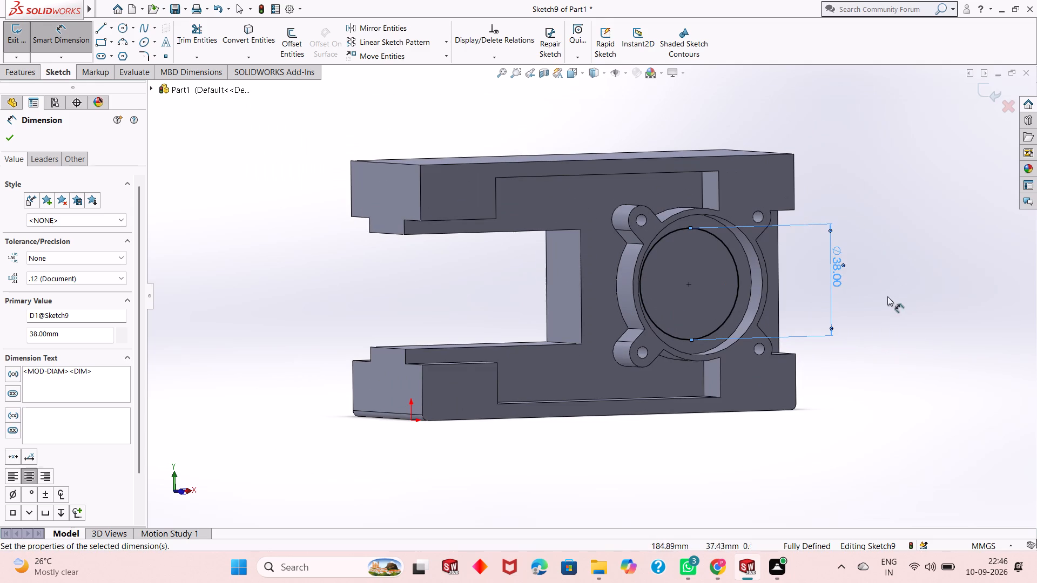
{"action": "right_click", "coordinate": [886, 297]}
{"action": "left_click", "coordinate": [924, 337]}
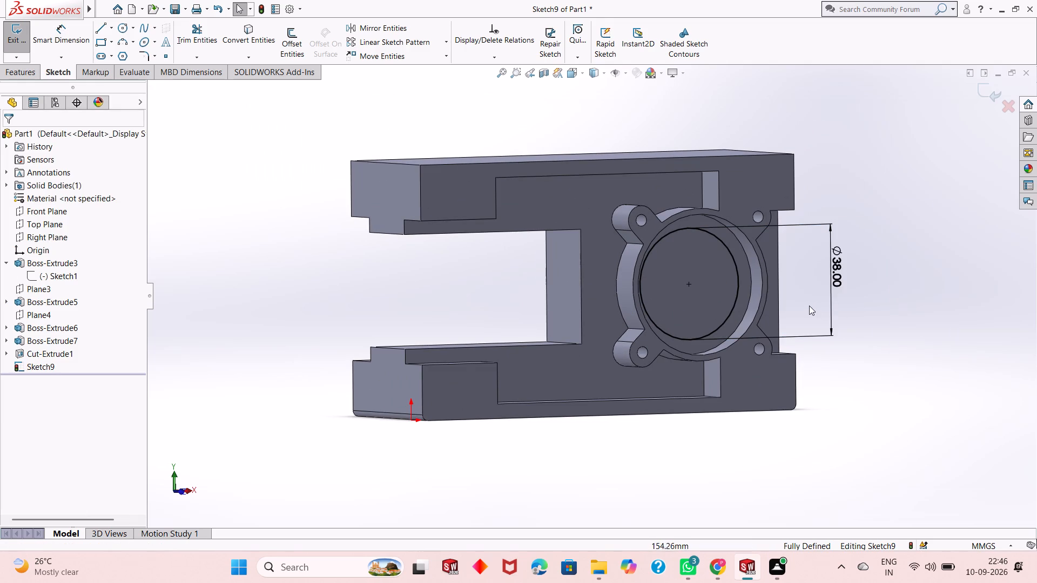
Cut the 38 mm circle through the whole block as an extruded cut with the Through All end condition.
{"action": "middle_click_drag", "start_coordinate": [809, 306], "coordinate": [791, 313]}
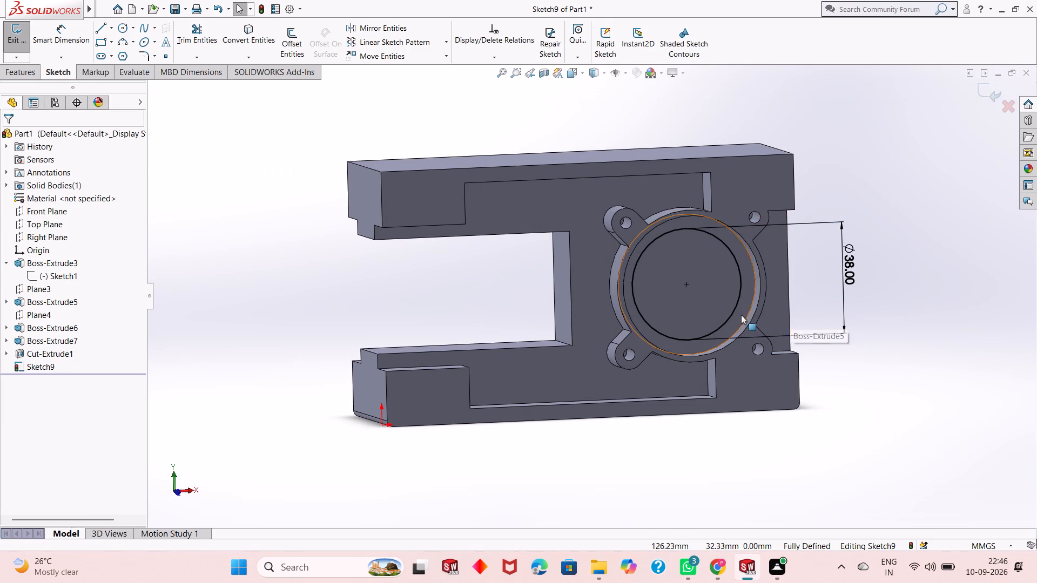
{"action": "scroll", "coordinate": [741, 315], "scroll_direction": "up", "scroll_amount": 1}
{"action": "scroll", "coordinate": [666, 280], "scroll_direction": "down", "scroll_amount": 1}
{"action": "scroll", "coordinate": [594, 279], "scroll_direction": "up", "scroll_amount": 1}
{"action": "scroll", "coordinate": [653, 275], "scroll_direction": "down", "scroll_amount": 1}
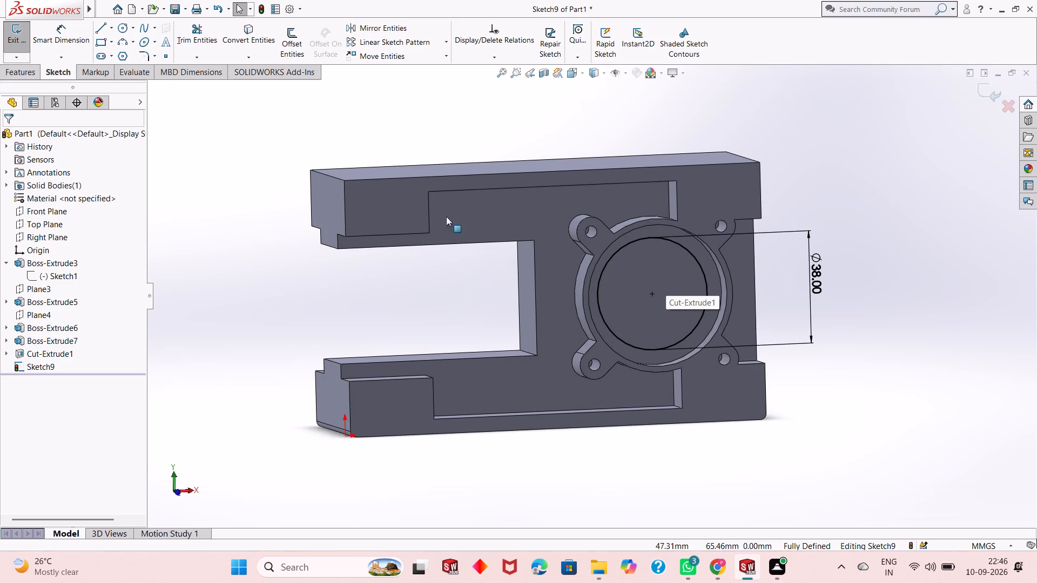
{"action": "left_click", "coordinate": [24, 79]}
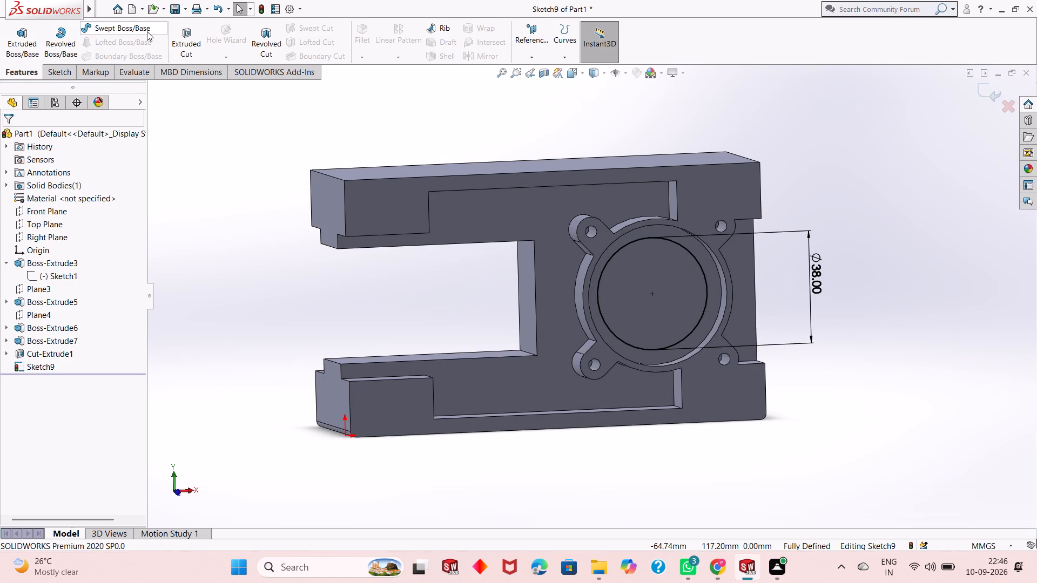
{"action": "left_click", "coordinate": [191, 46]}
{"action": "middle_click_drag", "start_coordinate": [477, 310], "coordinate": [488, 308]}
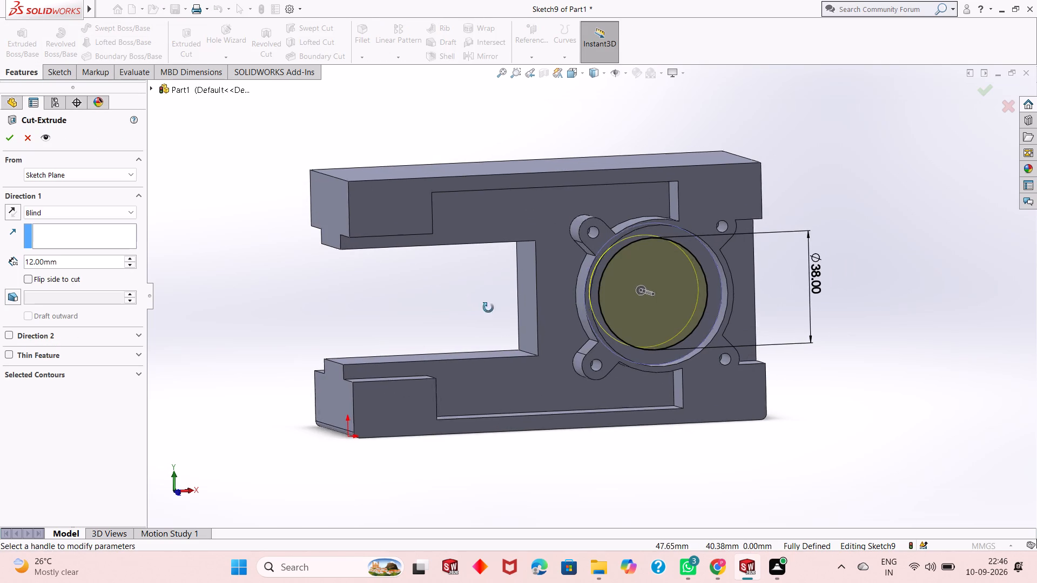
{"action": "middle_click_drag", "start_coordinate": [488, 308], "coordinate": [510, 320]}
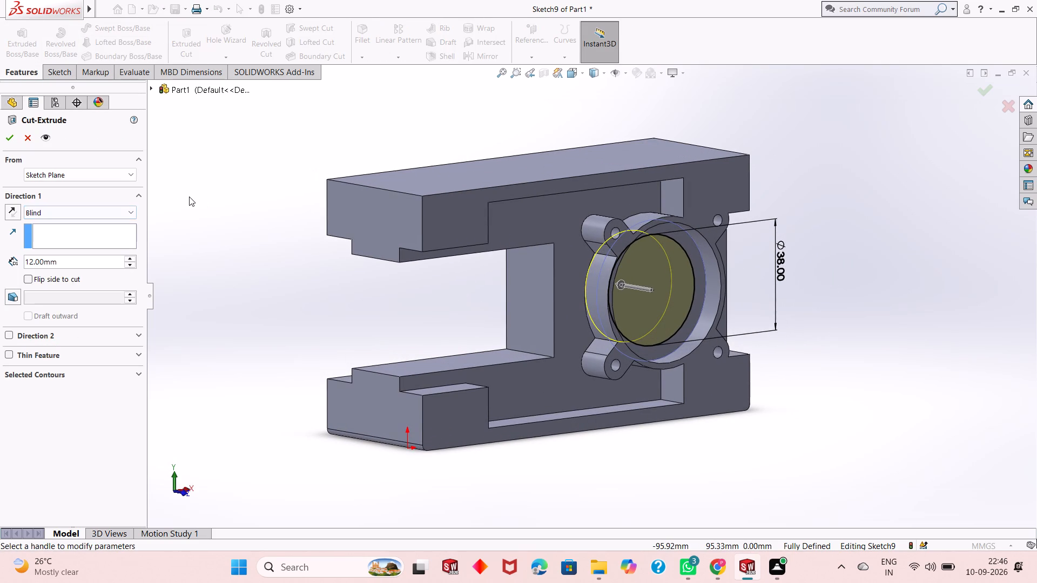
{"action": "left_click", "coordinate": [64, 211]}
{"action": "left_click", "coordinate": [73, 232]}
{"action": "left_click", "coordinate": [11, 138]}
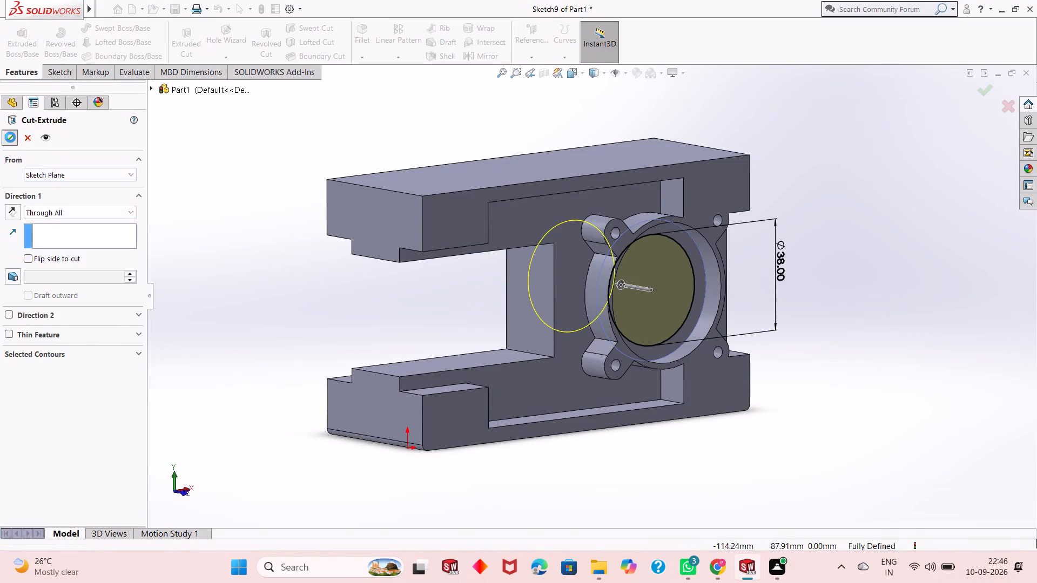
{"action": "key", "text": "Escape"}
Examine the through bore, the stepped pocket around it and the lug holes from several angles.
{"action": "middle_click_drag", "start_coordinate": [763, 378], "coordinate": [733, 387]}
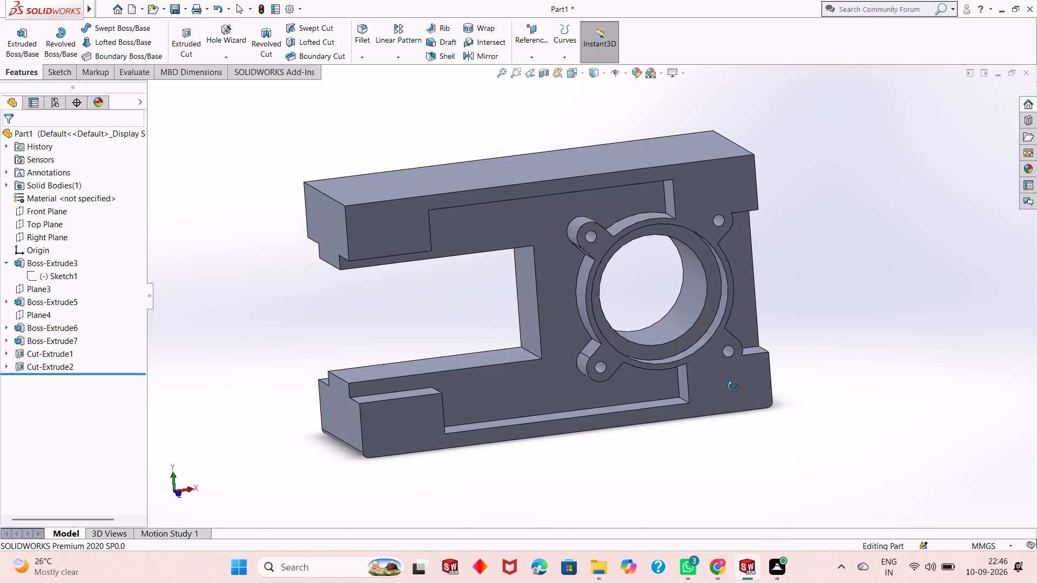
{"action": "middle_click_drag", "start_coordinate": [733, 387], "coordinate": [732, 387]}
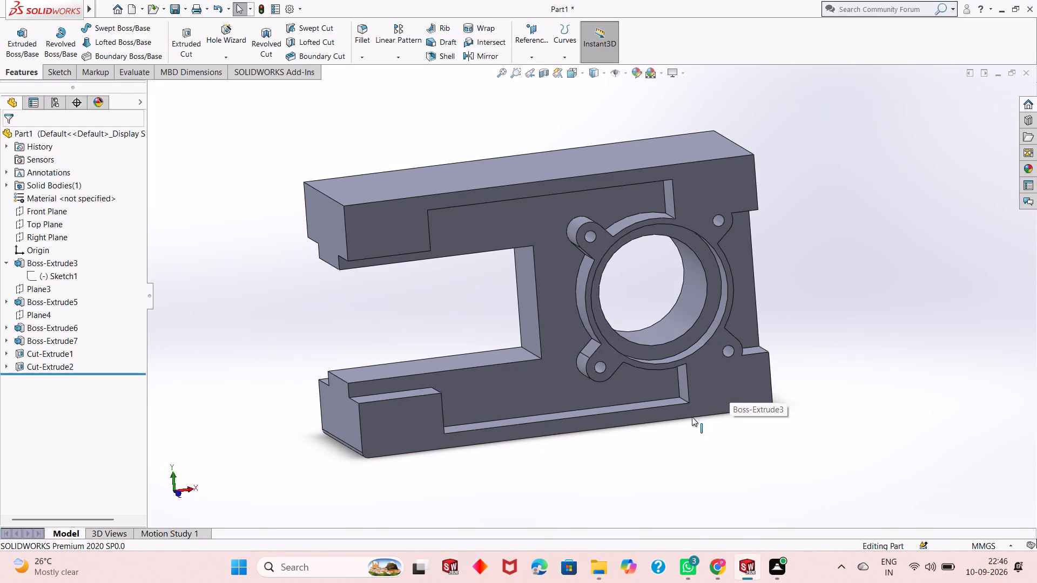
{"action": "middle_click_drag", "start_coordinate": [691, 417], "coordinate": [723, 405]}
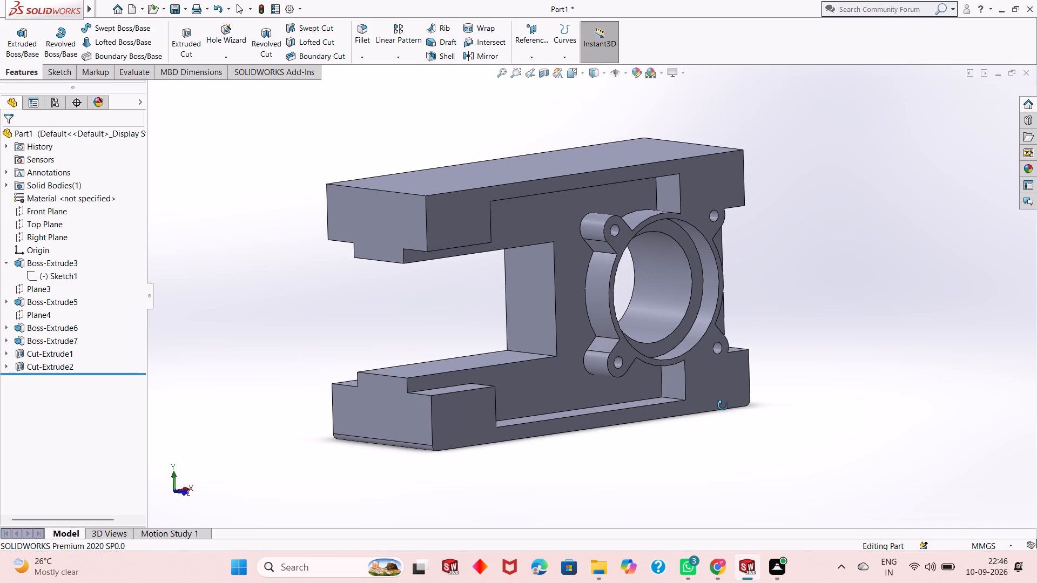
{"action": "middle_click_drag", "start_coordinate": [723, 405], "coordinate": [721, 406]}
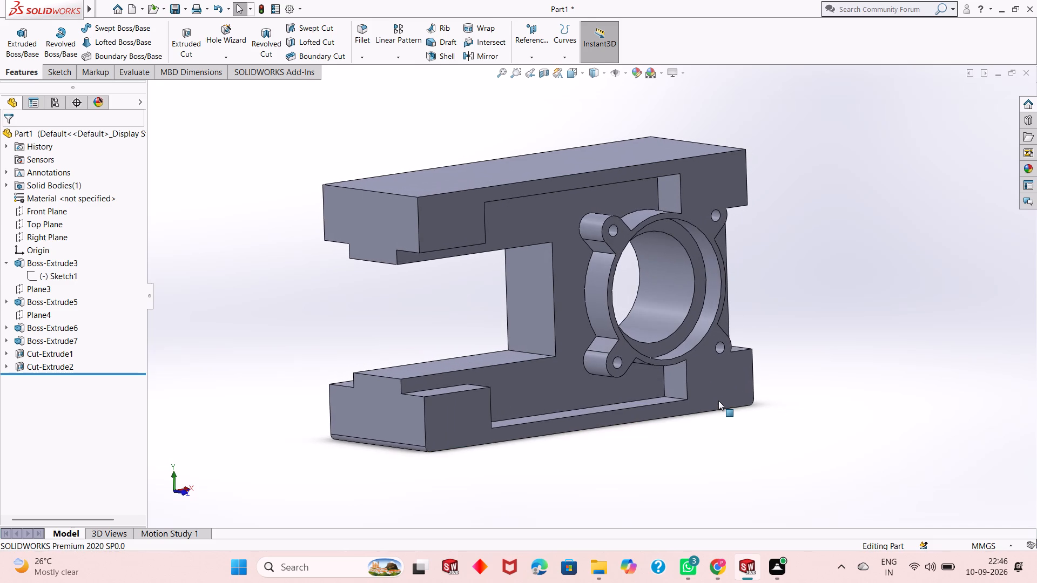
{"action": "scroll", "coordinate": [718, 401], "scroll_direction": "up", "scroll_amount": 2}
{"action": "middle_click_drag", "start_coordinate": [732, 391], "coordinate": [615, 416]}
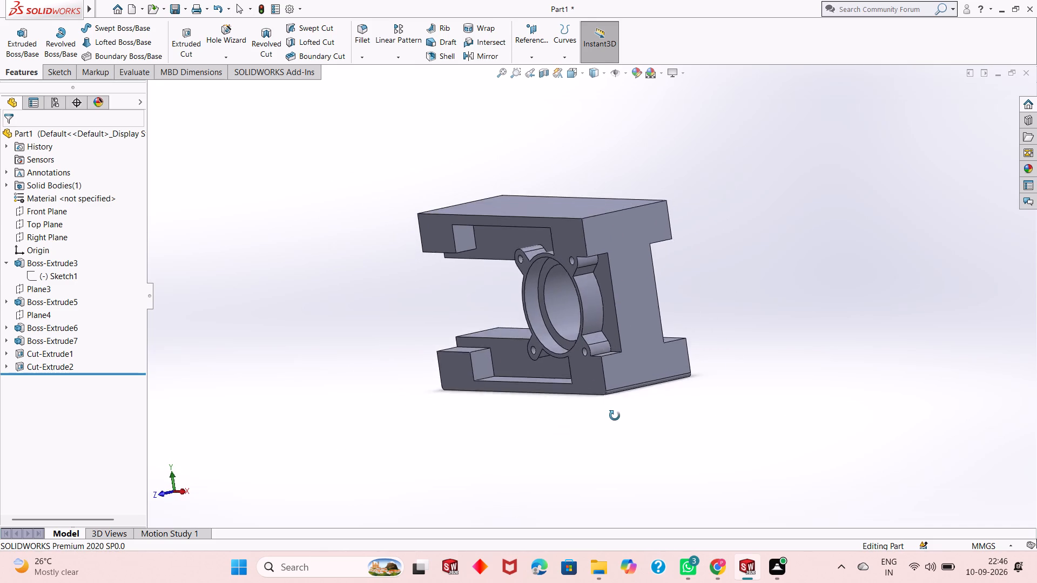
{"action": "middle_click_drag", "start_coordinate": [615, 416], "coordinate": [688, 399]}
{"action": "middle_click_drag", "start_coordinate": [688, 399], "coordinate": [678, 385]}
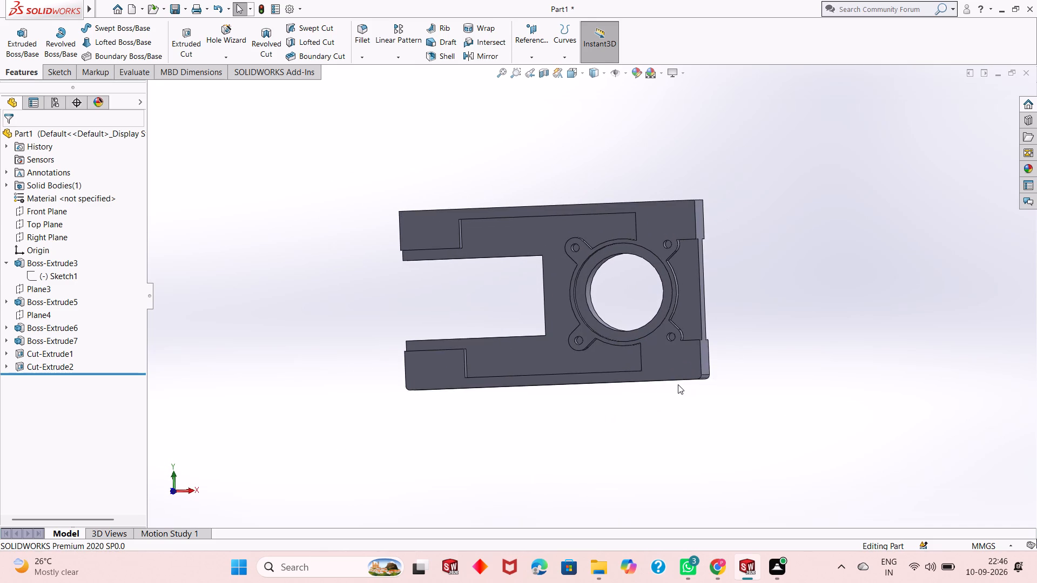
{"action": "scroll", "coordinate": [663, 331], "scroll_direction": "down", "scroll_amount": 2}
{"action": "scroll", "coordinate": [614, 344], "scroll_direction": "up", "scroll_amount": 1}
{"action": "middle_click_drag", "start_coordinate": [616, 345], "coordinate": [630, 381]}
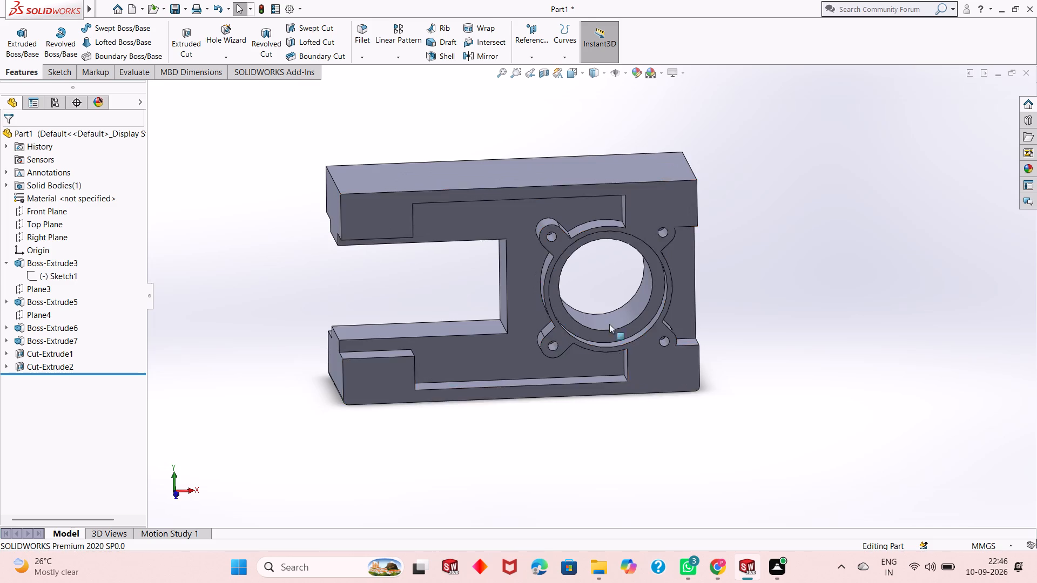
{"action": "scroll", "coordinate": [605, 315], "scroll_direction": "up", "scroll_amount": 2}
{"action": "scroll", "coordinate": [602, 306], "scroll_direction": "down", "scroll_amount": 5}
{"action": "scroll", "coordinate": [602, 302], "scroll_direction": "up", "scroll_amount": 1}
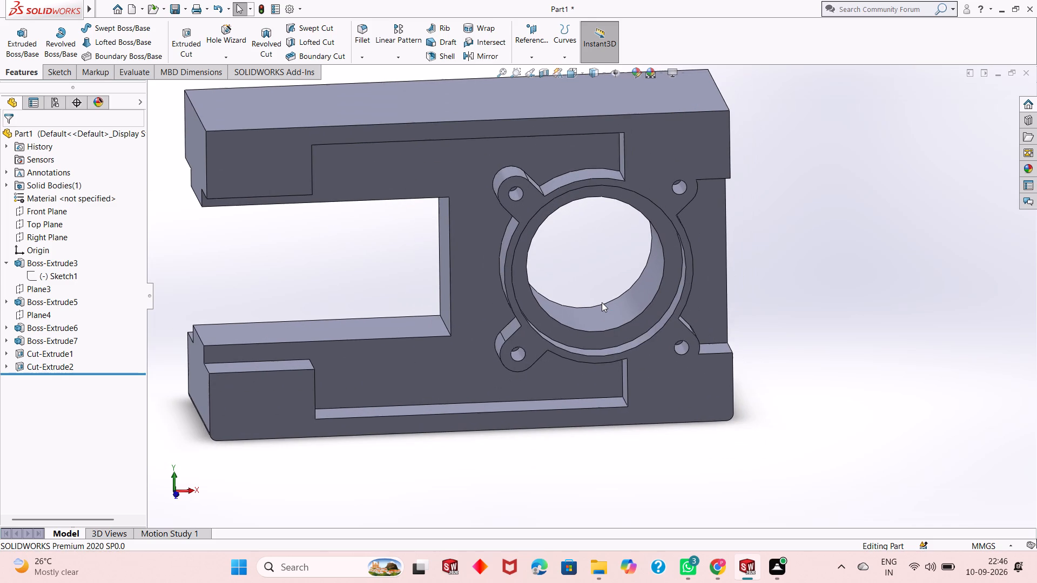
{"action": "middle_click_drag", "start_coordinate": [602, 303], "coordinate": [596, 261]}
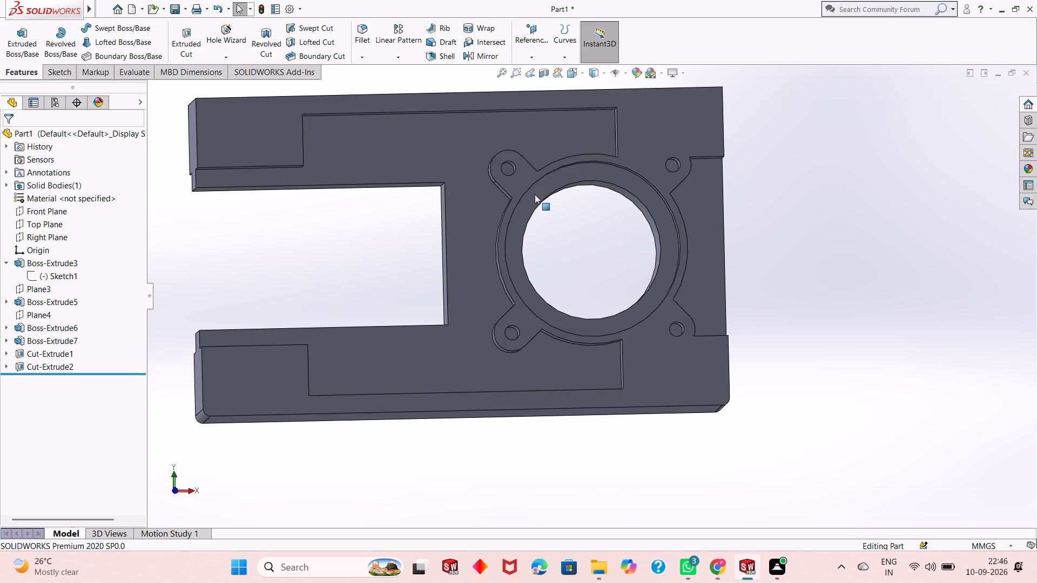
{"action": "middle_click_drag", "start_coordinate": [601, 214], "coordinate": [595, 256]}
{"action": "middle_click_drag", "start_coordinate": [595, 256], "coordinate": [600, 247]}
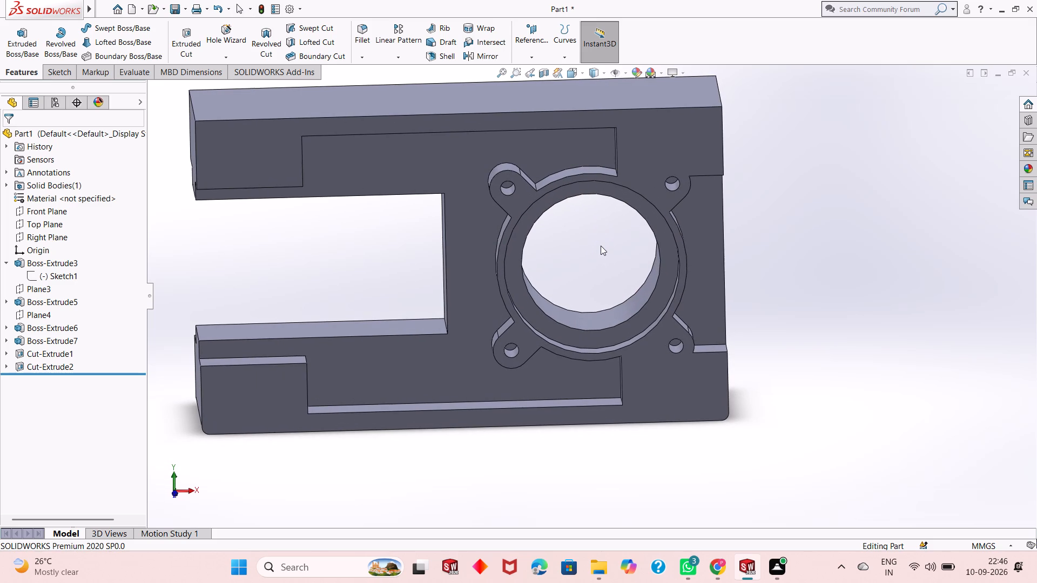
{"action": "scroll", "coordinate": [529, 205], "scroll_direction": "down", "scroll_amount": 1}
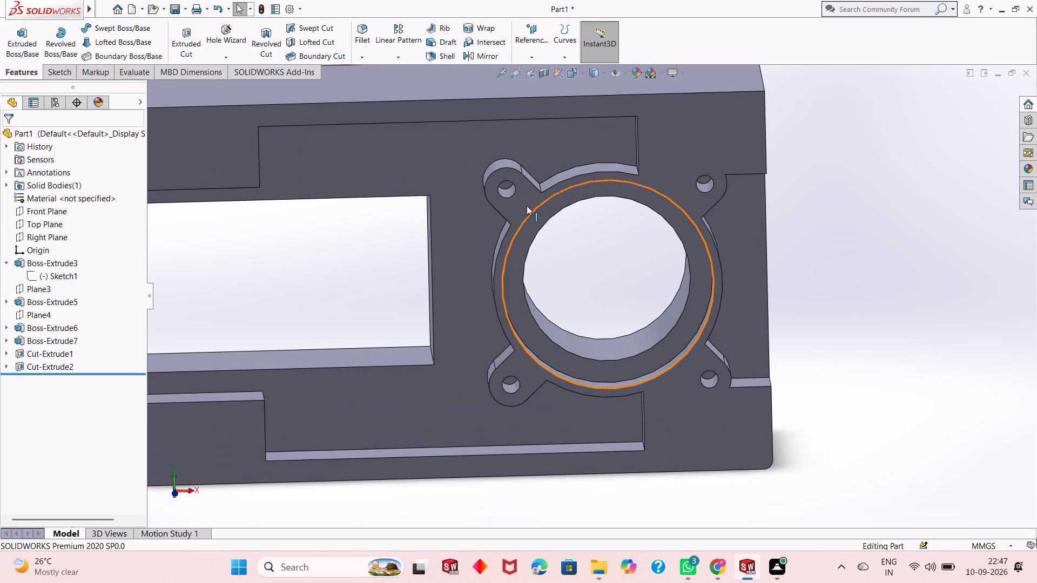
Start a sketch on the floor of the upper-left lug hole and draw circles of about 2 mm radius over both upper lug holes.
{"action": "key", "text": "ctrl+8"}
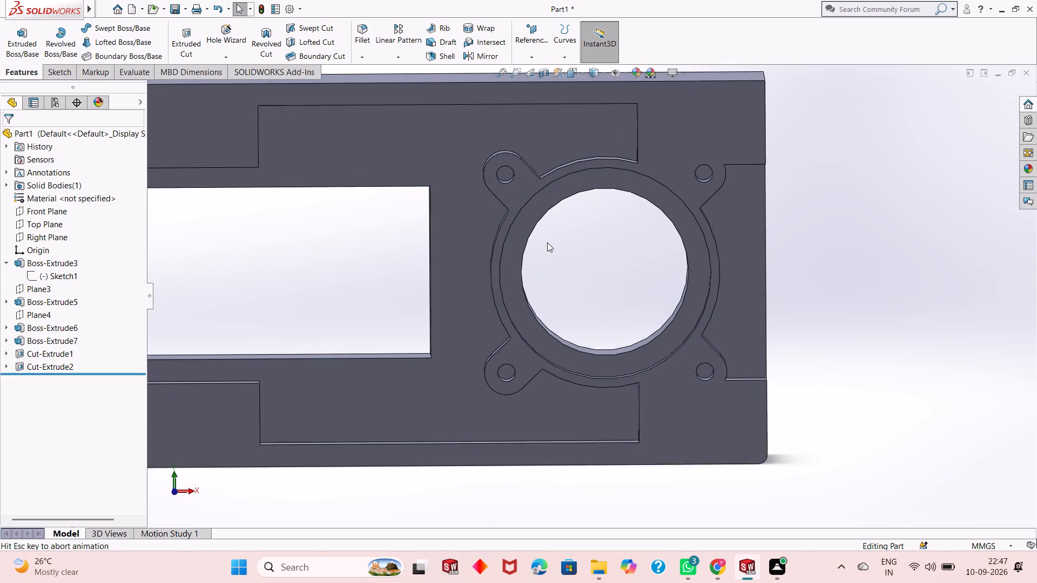
{"action": "scroll", "coordinate": [496, 186], "scroll_direction": "down", "scroll_amount": 5}
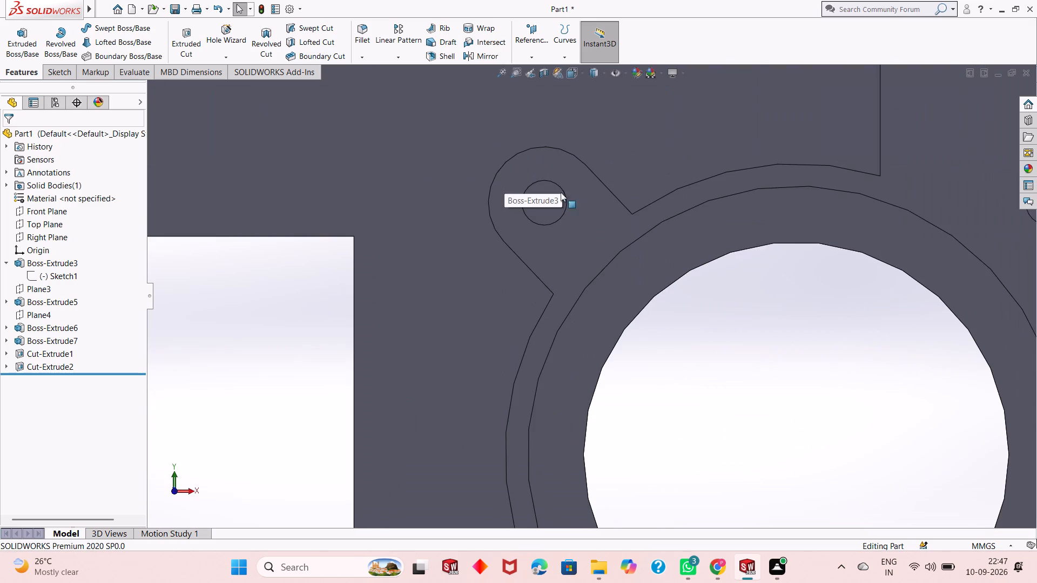
{"action": "left_click", "coordinate": [543, 210]}
{"action": "left_click", "coordinate": [585, 178]}
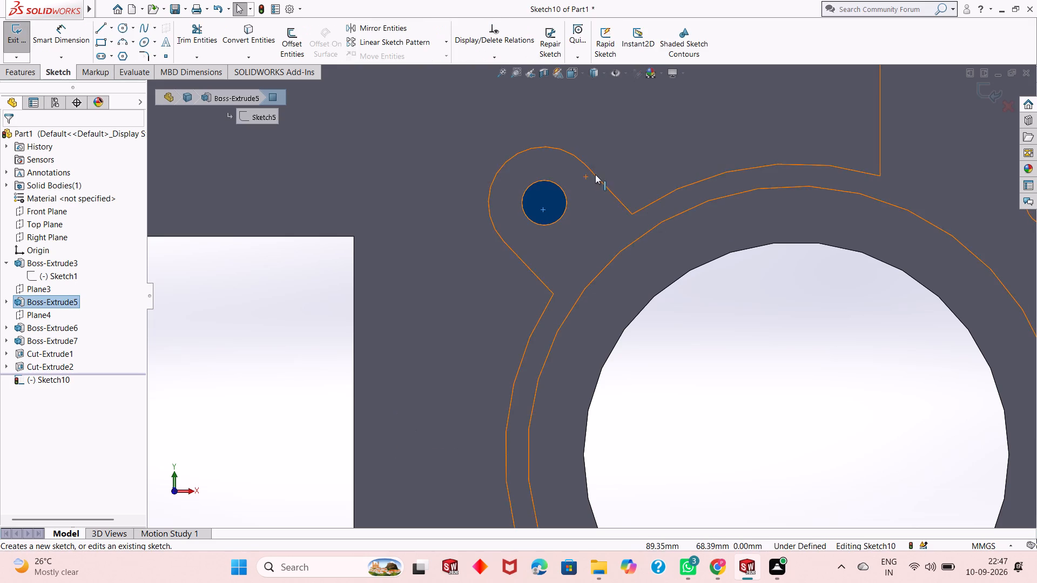
{"action": "left_click", "coordinate": [120, 25]}
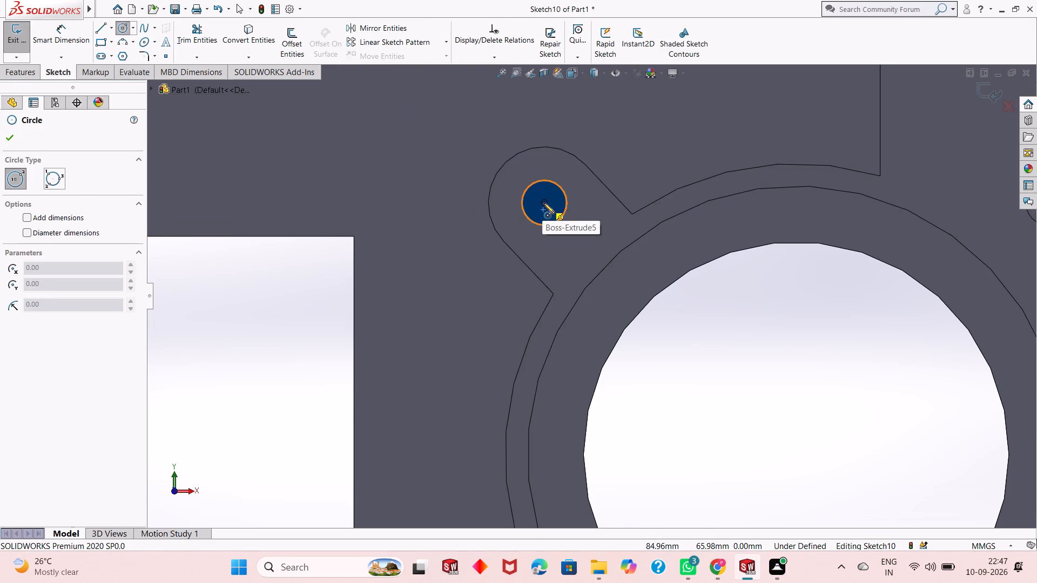
{"action": "left_click", "coordinate": [544, 203]}
{"action": "left_click", "coordinate": [544, 180]}
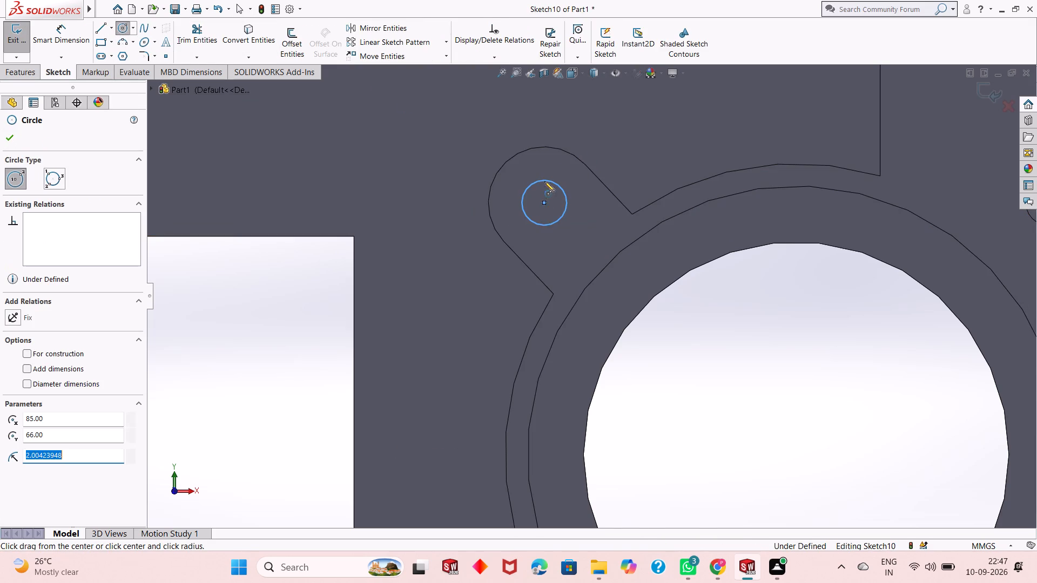
{"action": "scroll", "coordinate": [498, 254], "scroll_direction": "up", "scroll_amount": 4}
{"action": "scroll", "coordinate": [813, 243], "scroll_direction": "down", "scroll_amount": 3}
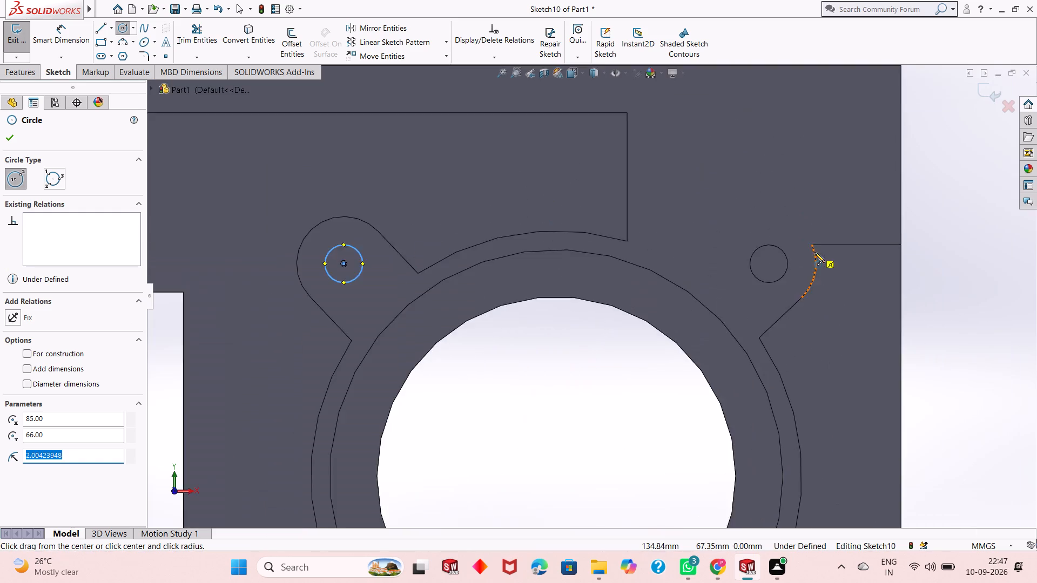
{"action": "scroll", "coordinate": [814, 252], "scroll_direction": "down", "scroll_amount": 2}
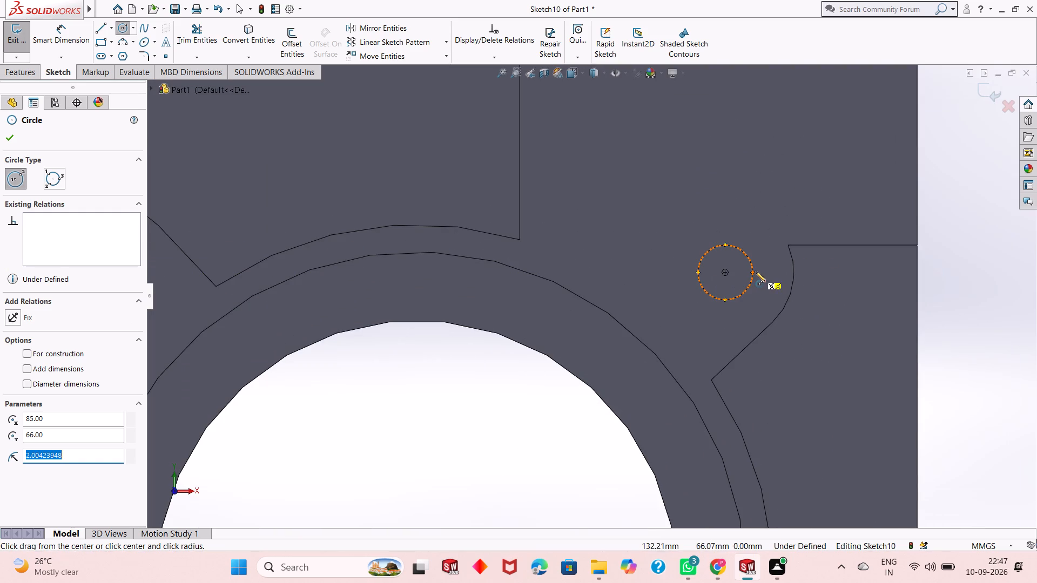
{"action": "left_click", "coordinate": [723, 273]}
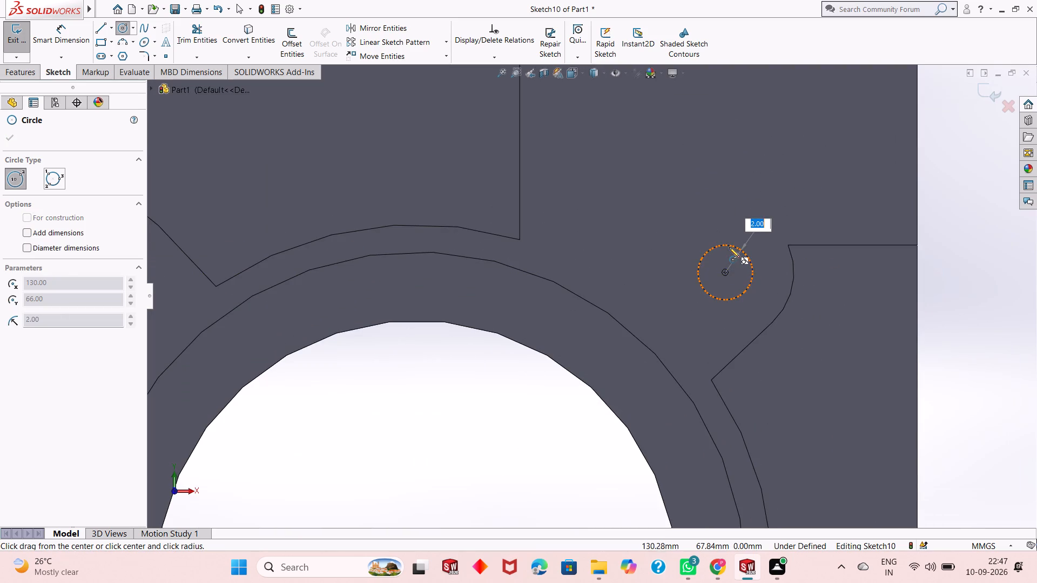
{"action": "left_click", "coordinate": [729, 247]}
Add circles of 2 mm radius over the lower-right and lower-left lug holes, centred on each hole.
{"action": "scroll", "coordinate": [715, 304], "scroll_direction": "up", "scroll_amount": 10}
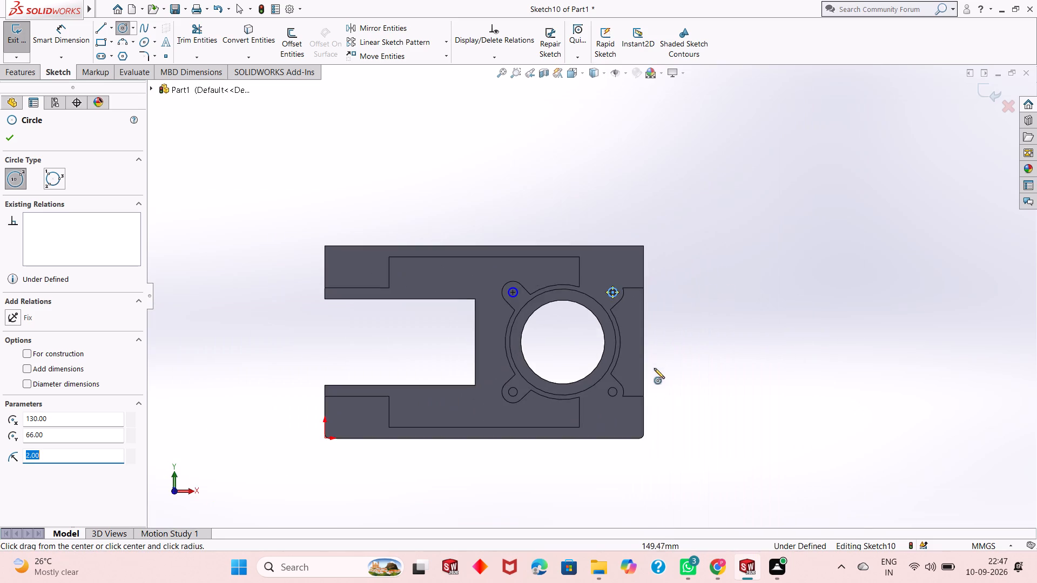
{"action": "scroll", "coordinate": [629, 390], "scroll_direction": "down", "scroll_amount": 6}
{"action": "scroll", "coordinate": [573, 366], "scroll_direction": "down", "scroll_amount": 6}
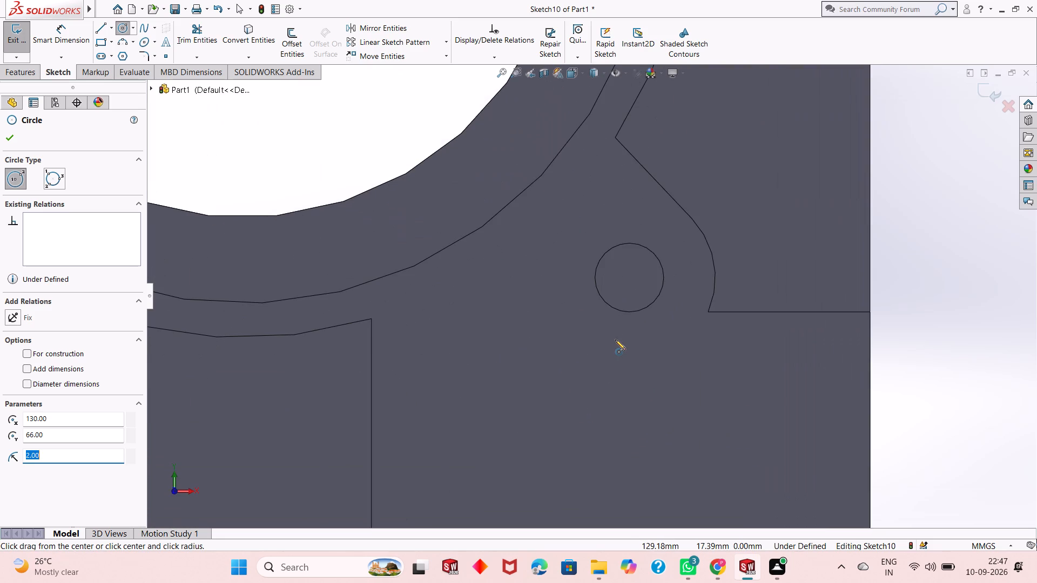
{"action": "scroll", "coordinate": [615, 340], "scroll_direction": "down", "scroll_amount": 2}
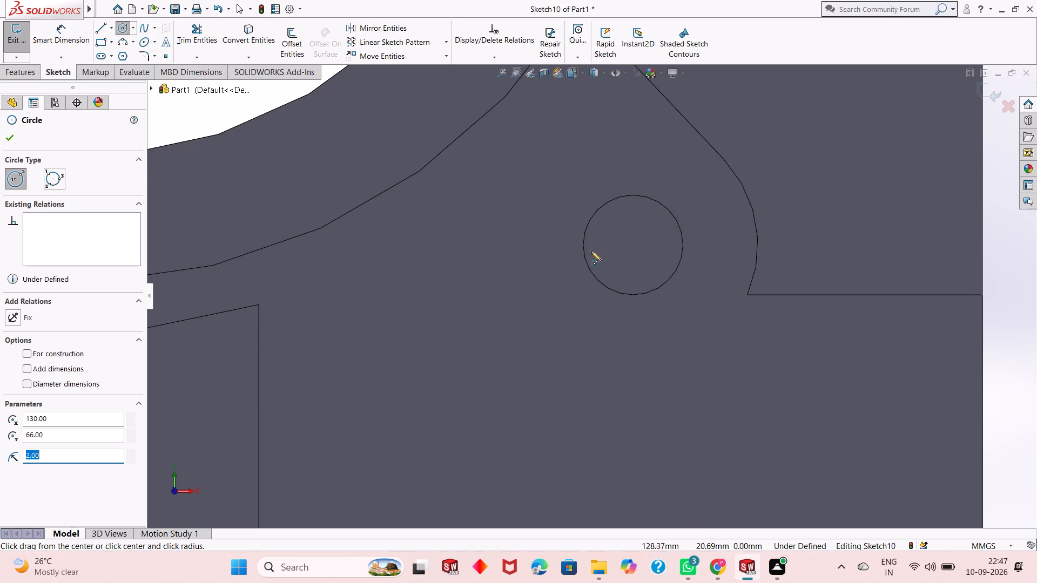
{"action": "left_click", "coordinate": [635, 245]}
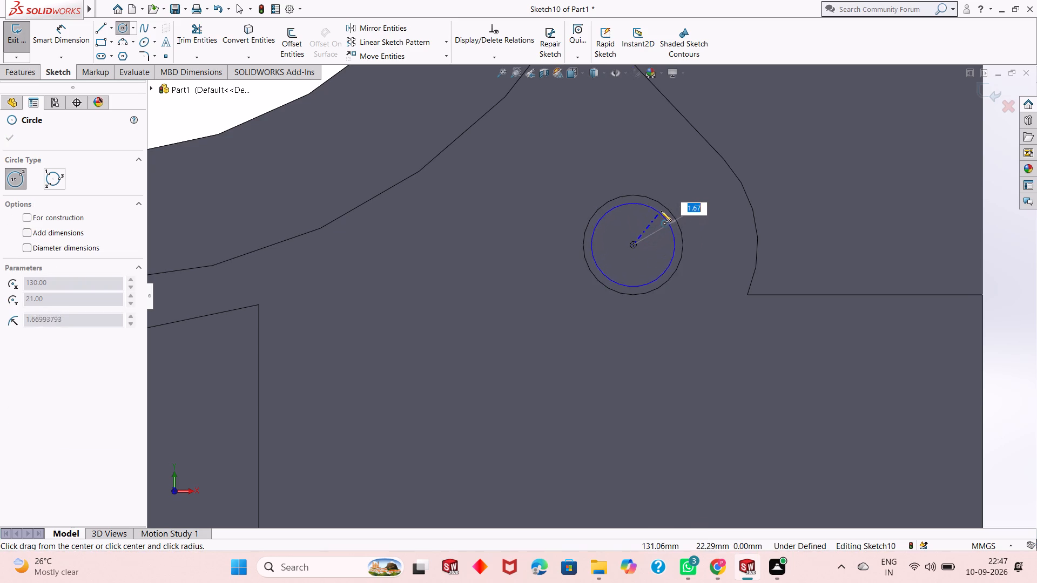
{"action": "left_click", "coordinate": [664, 208]}
{"action": "scroll", "coordinate": [596, 260], "scroll_direction": "up", "scroll_amount": 5}
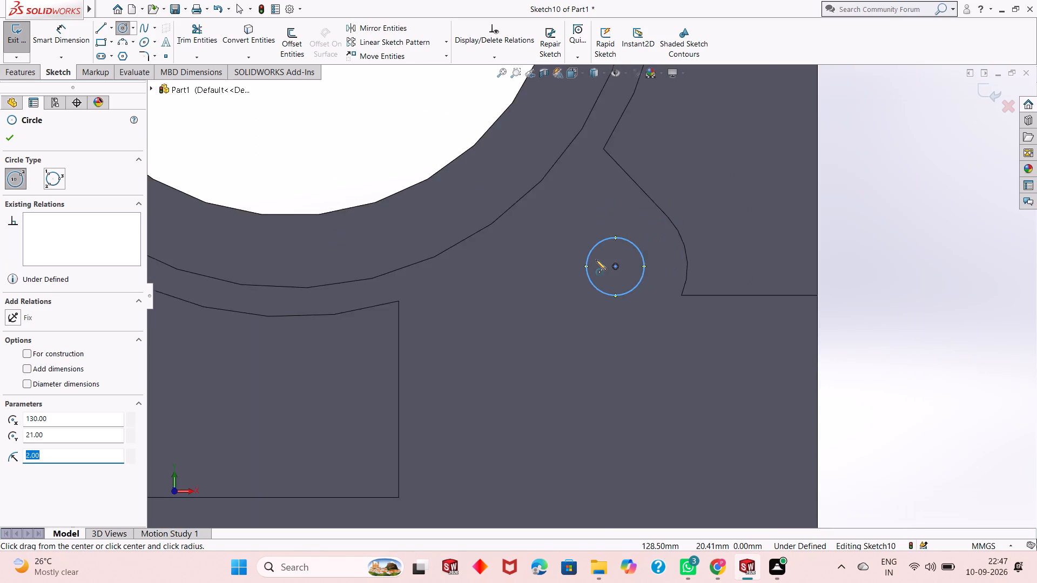
{"action": "scroll", "coordinate": [596, 260], "scroll_direction": "up", "scroll_amount": 4}
{"action": "scroll", "coordinate": [392, 297], "scroll_direction": "down", "scroll_amount": 7}
{"action": "scroll", "coordinate": [511, 263], "scroll_direction": "down", "scroll_amount": 3}
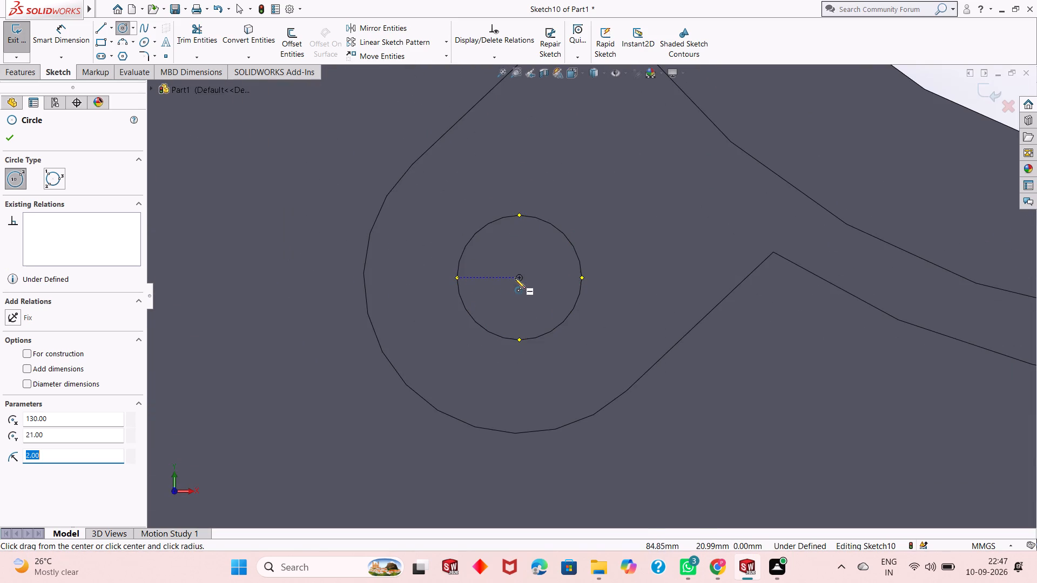
{"action": "left_click", "coordinate": [518, 278]}
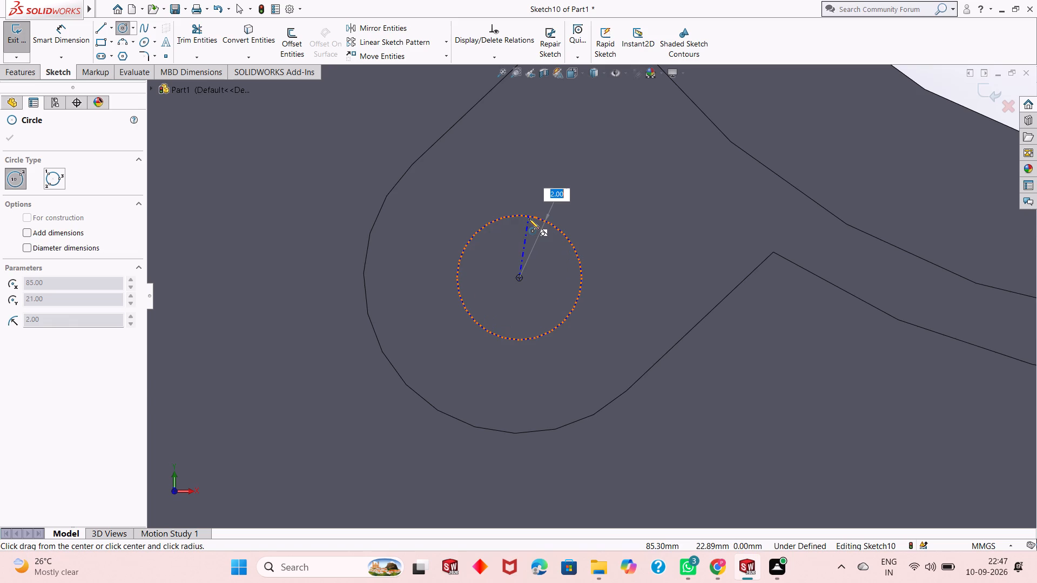
{"action": "left_click", "coordinate": [529, 219]}
{"action": "right_click", "coordinate": [529, 218]}
{"action": "left_click", "coordinate": [558, 225]}
{"action": "scroll", "coordinate": [461, 267], "scroll_direction": "up", "scroll_amount": 11}
{"action": "scroll", "coordinate": [641, 181], "scroll_direction": "up", "scroll_amount": 3}
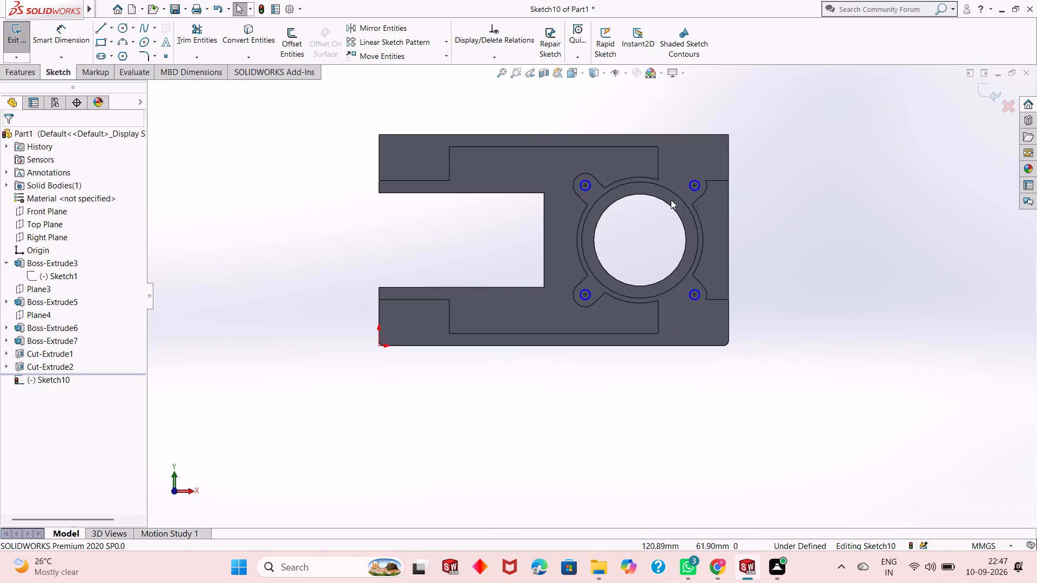
Cut the four lug-hole circles through the block as an extruded cut with the Through All end condition.
{"action": "scroll", "coordinate": [669, 209], "scroll_direction": "down", "scroll_amount": 3}
{"action": "scroll", "coordinate": [622, 263], "scroll_direction": "up", "scroll_amount": 2}
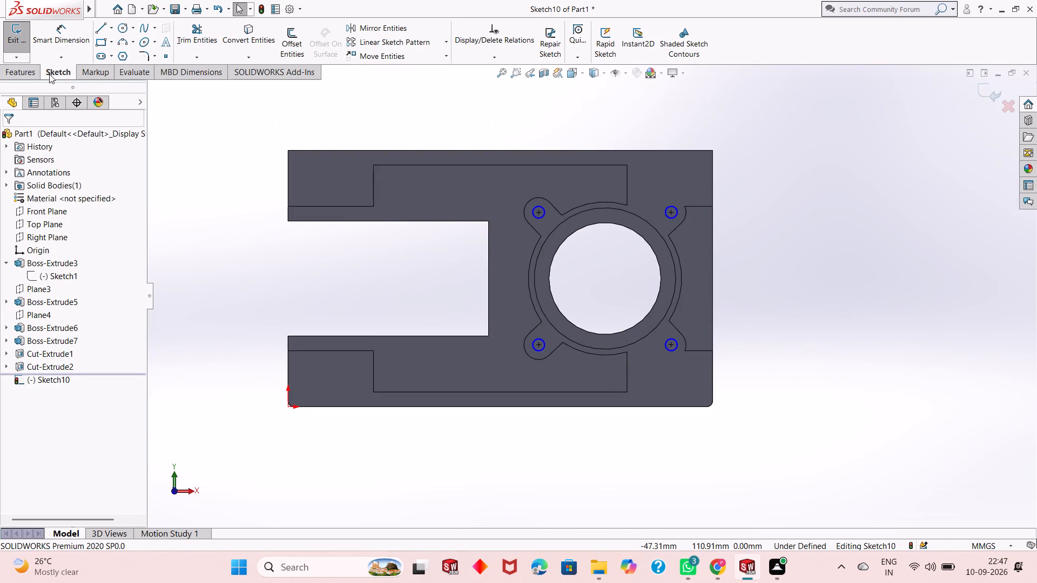
{"action": "left_click", "coordinate": [31, 70]}
{"action": "left_click", "coordinate": [193, 47]}
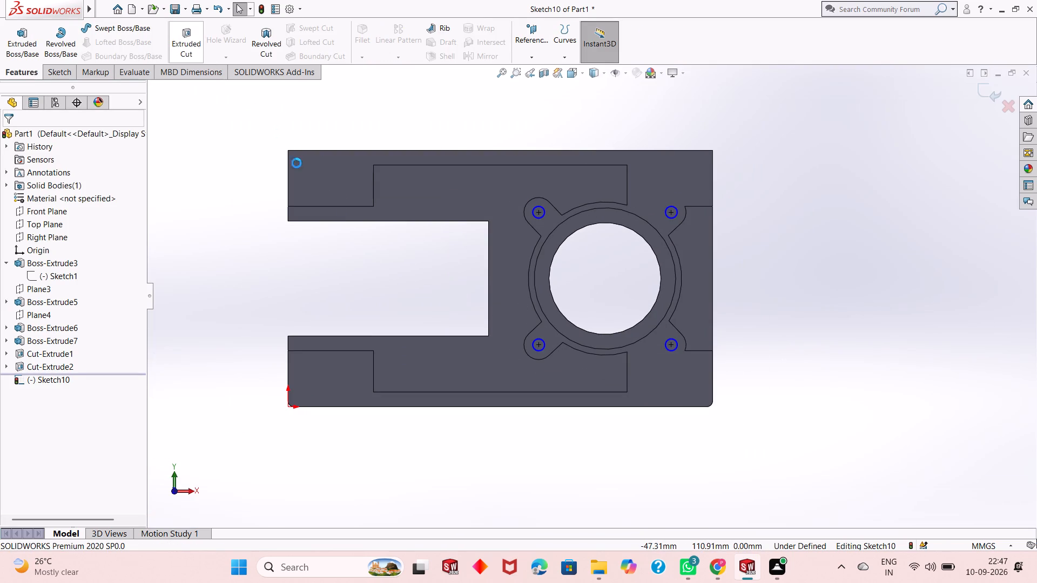
{"action": "middle_click_drag", "start_coordinate": [483, 269], "coordinate": [557, 290]}
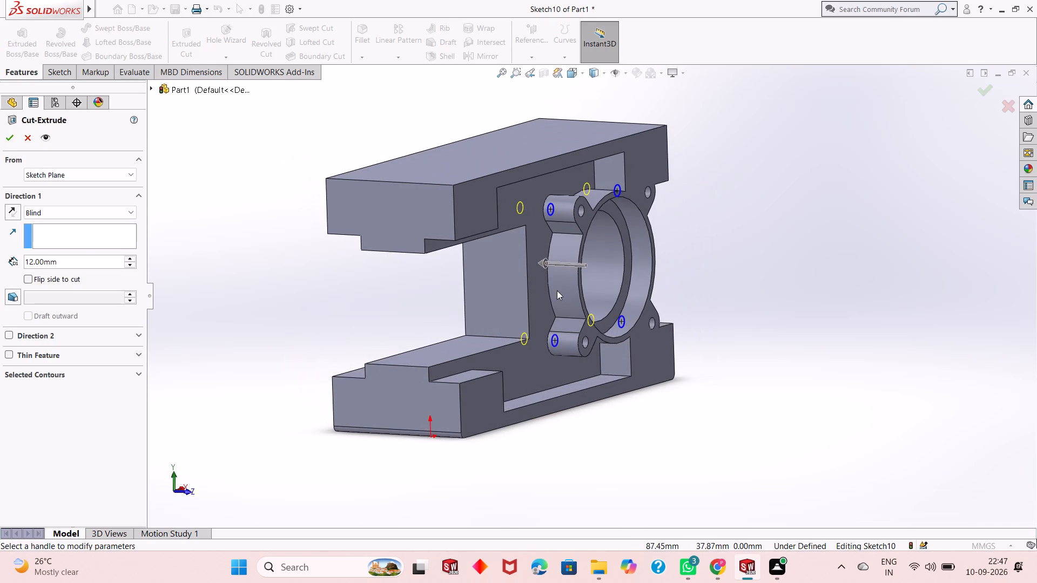
{"action": "left_click", "coordinate": [95, 215]}
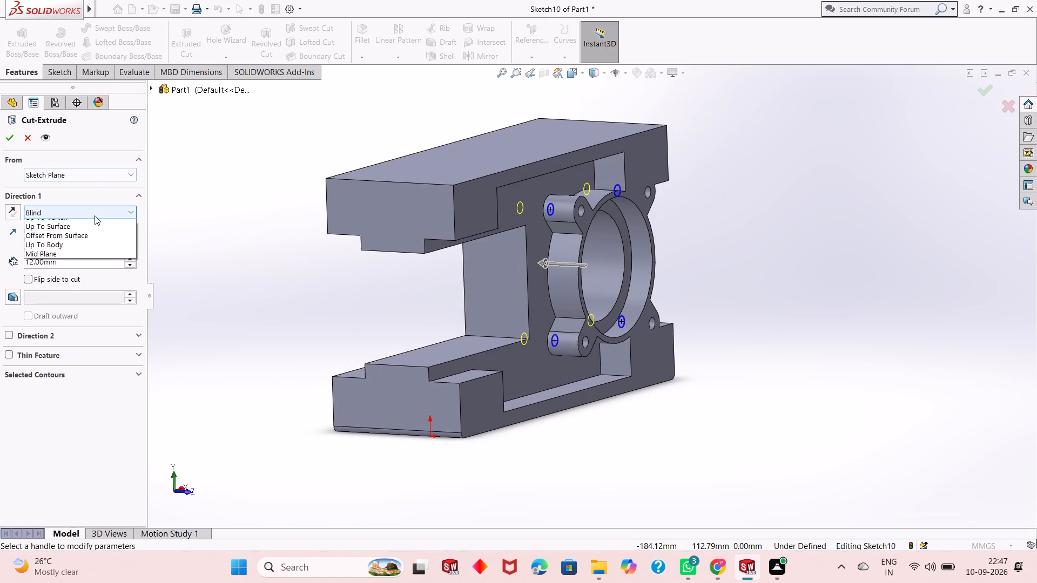
{"action": "left_click", "coordinate": [98, 232]}
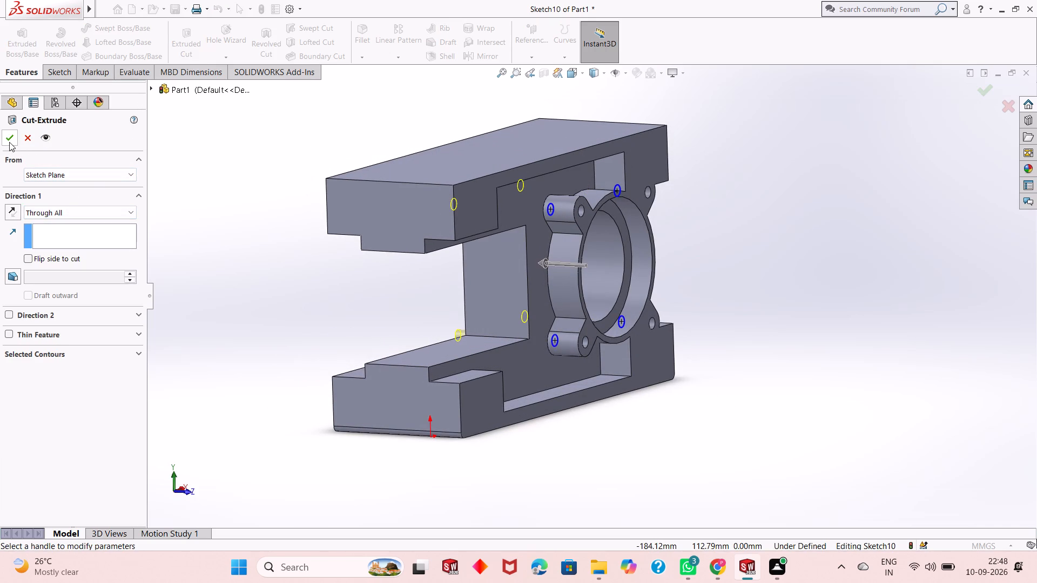
{"action": "left_click", "coordinate": [9, 142]}
{"action": "middle_click_drag", "start_coordinate": [581, 349], "coordinate": [476, 342]}
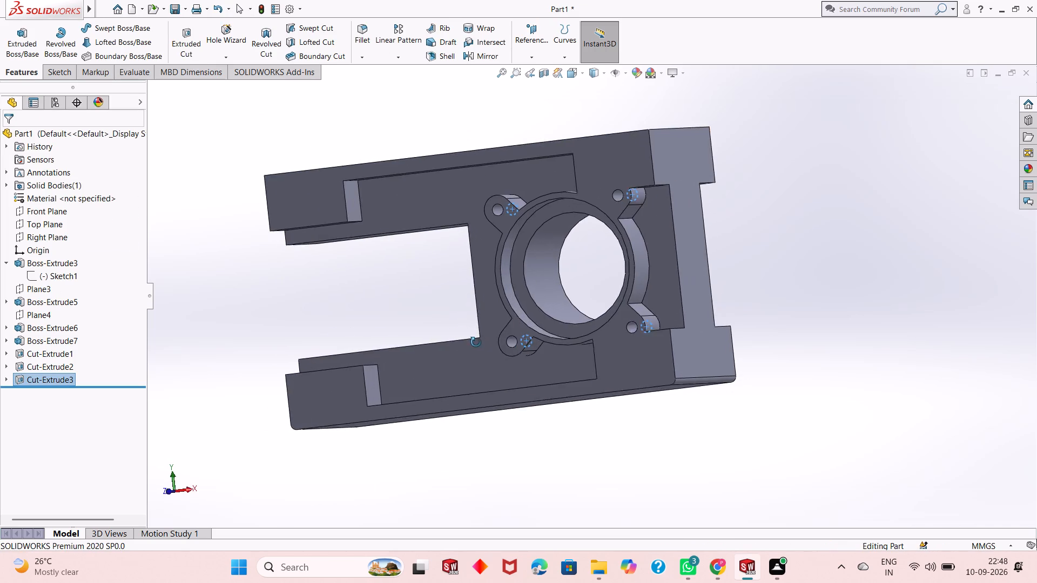
{"action": "middle_click_drag", "start_coordinate": [476, 342], "coordinate": [523, 354]}
{"action": "key", "text": "Escape"}
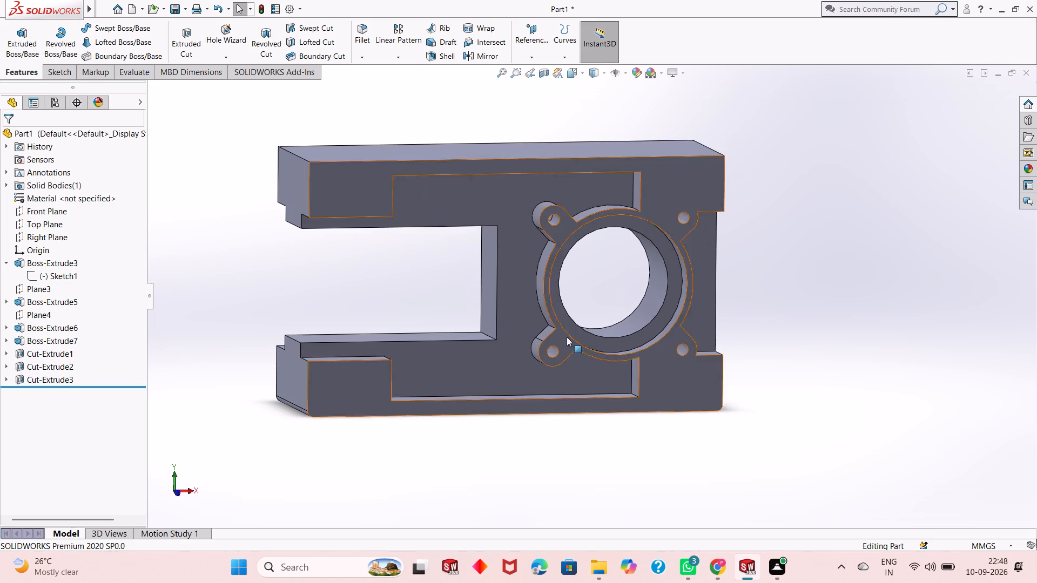
{"action": "key", "text": "Escape"}
Sketch two vertically aligned circles on the raised front face near the bore end, about 10 mm diameter above and 12.5 mm below the boss.
{"action": "middle_click_drag", "start_coordinate": [647, 294], "coordinate": [636, 287]}
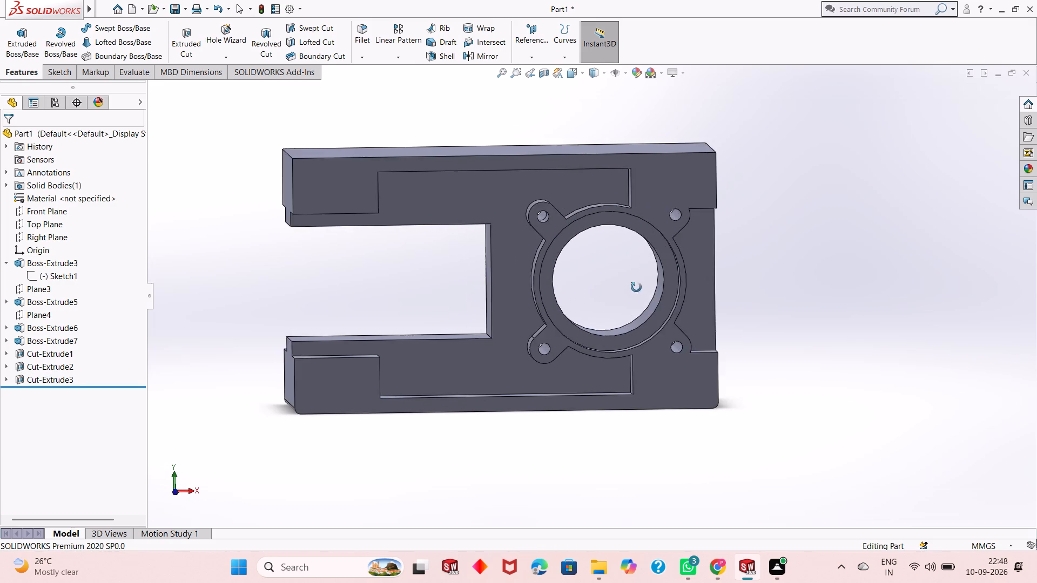
{"action": "middle_click_drag", "start_coordinate": [636, 287], "coordinate": [630, 272]}
{"action": "middle_click_drag", "start_coordinate": [628, 270], "coordinate": [625, 285]}
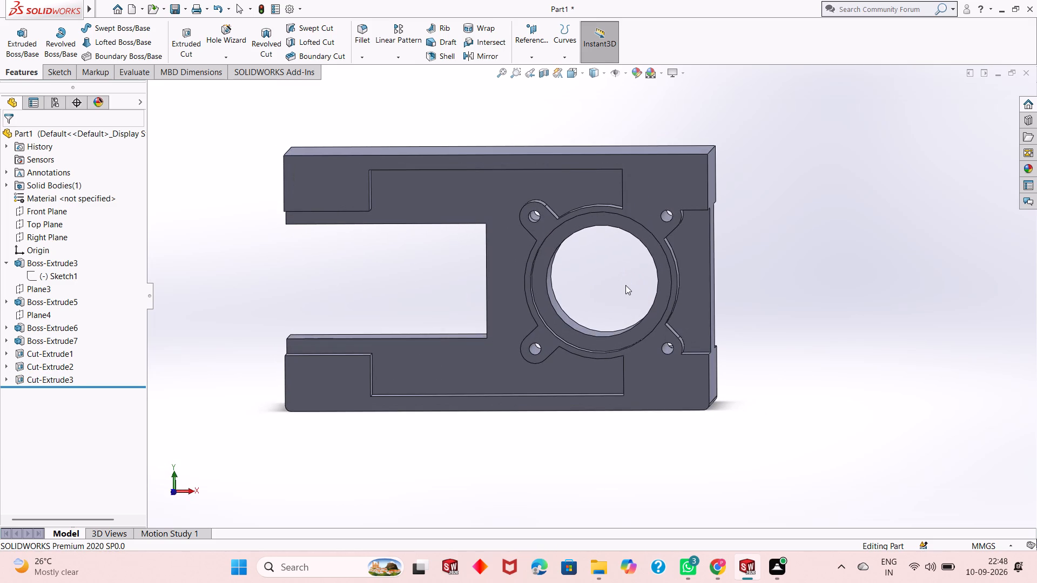
{"action": "left_click", "coordinate": [664, 173]}
{"action": "left_click", "coordinate": [711, 146]}
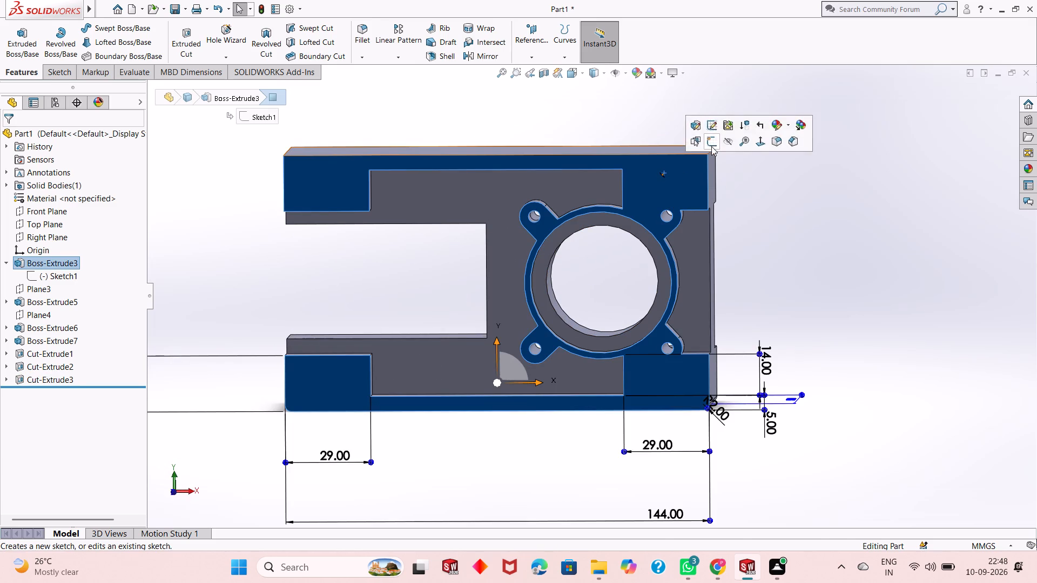
{"action": "key", "text": "ctrl+8"}
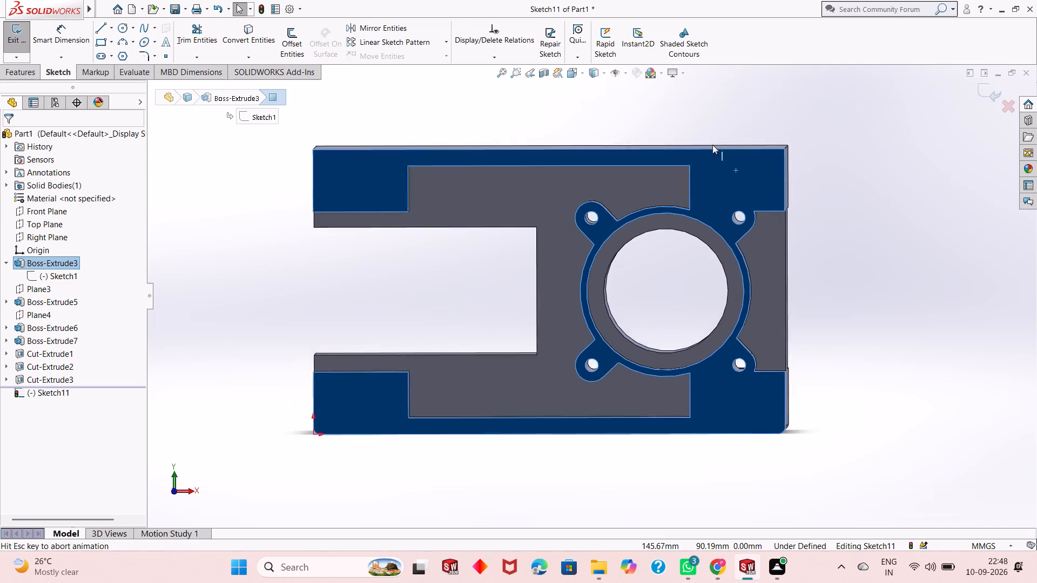
{"action": "key", "text": "Escape"}
{"action": "key", "text": "Escape"}
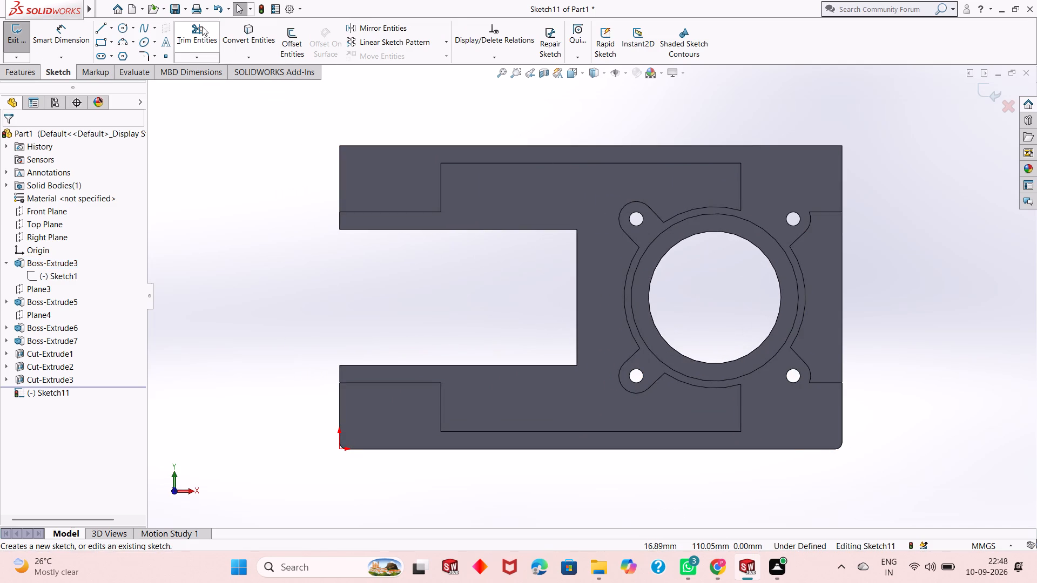
{"action": "left_click", "coordinate": [126, 29]}
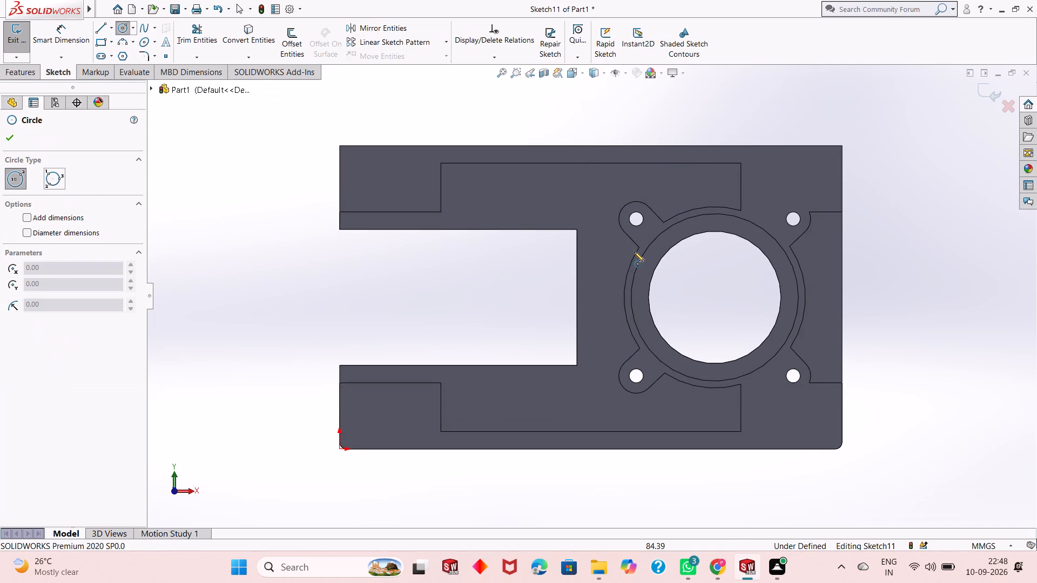
{"action": "left_click", "coordinate": [782, 174]}
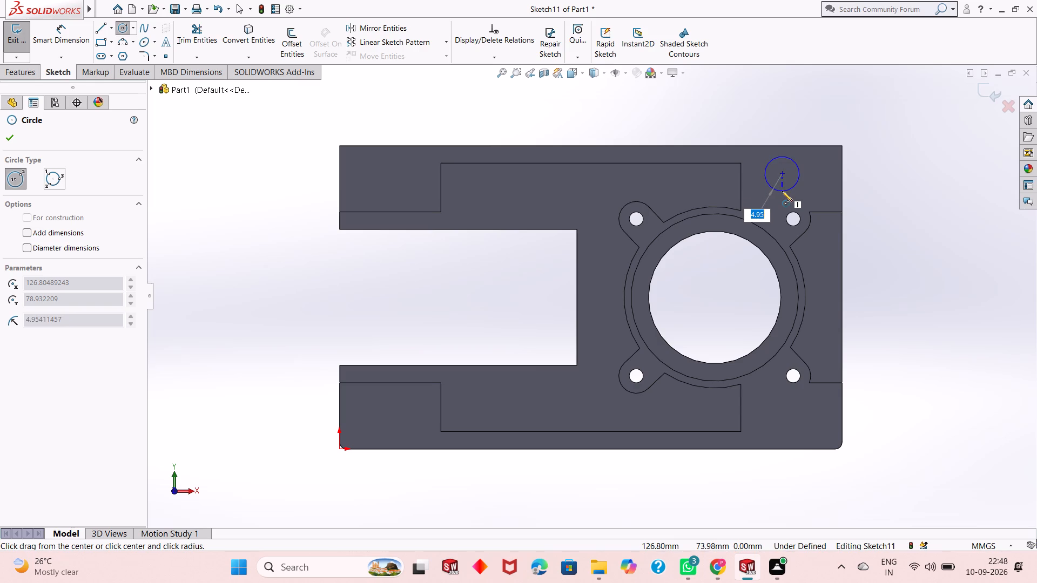
{"action": "left_click", "coordinate": [782, 191]}
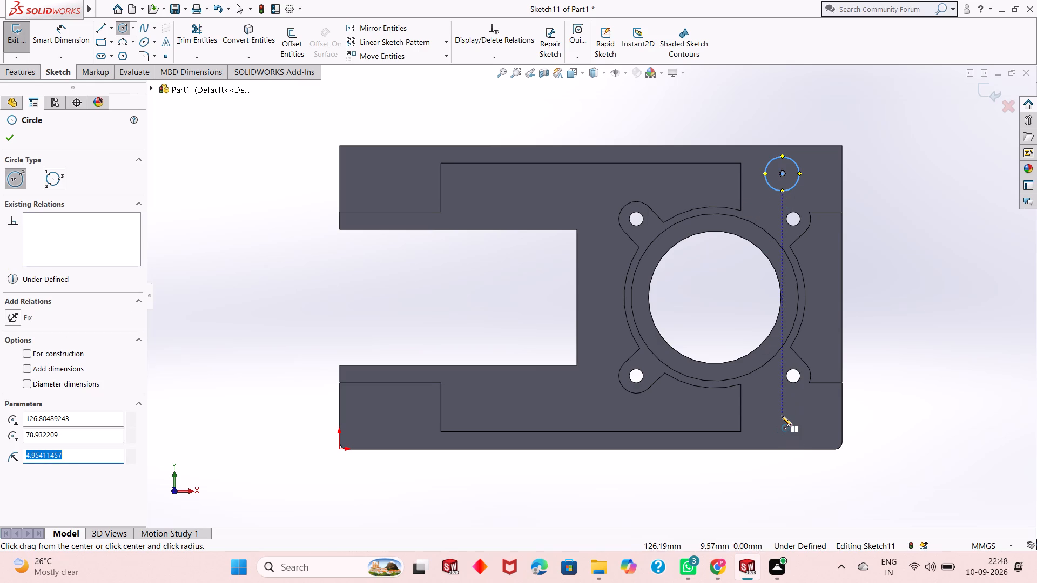
{"action": "left_click", "coordinate": [782, 416]}
{"action": "left_click", "coordinate": [792, 435]}
{"action": "right_click", "coordinate": [792, 436]}
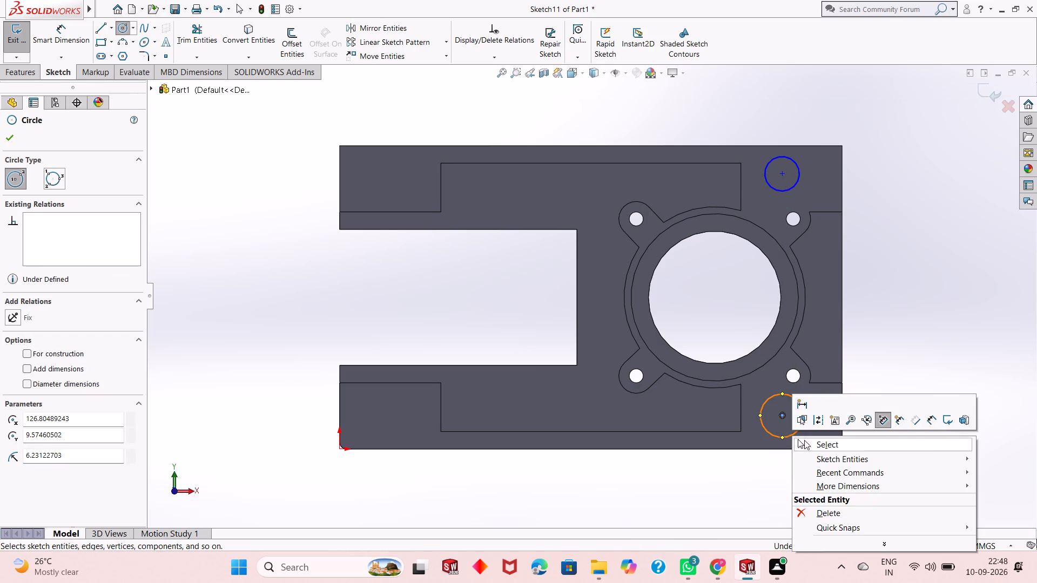
{"action": "left_click", "coordinate": [811, 444]}
Dimension the two new circles above and below the boss, setting each diameter to 8 mm.
{"action": "left_click", "coordinate": [80, 36]}
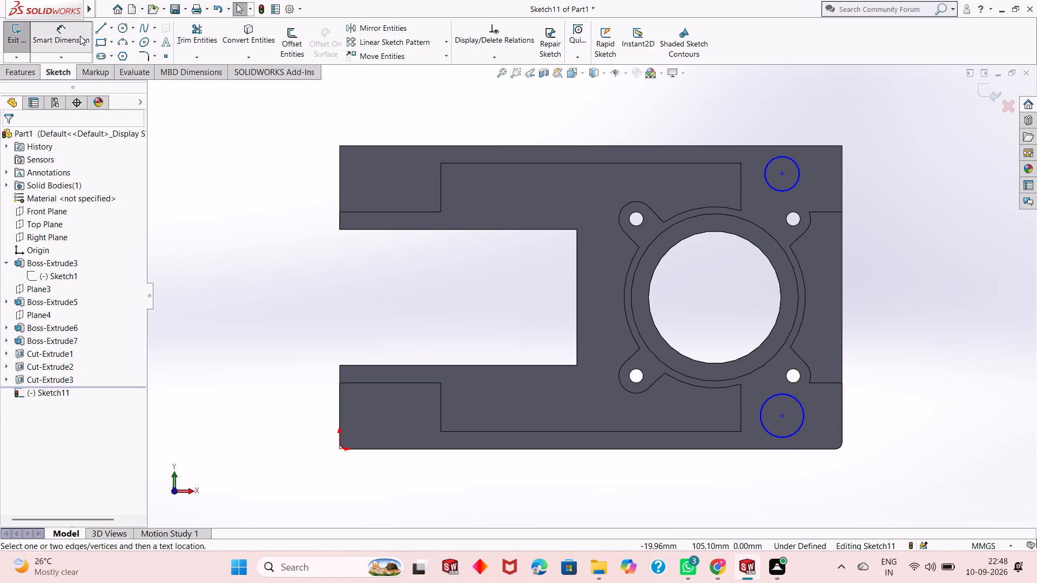
{"action": "left_click", "coordinate": [787, 158]}
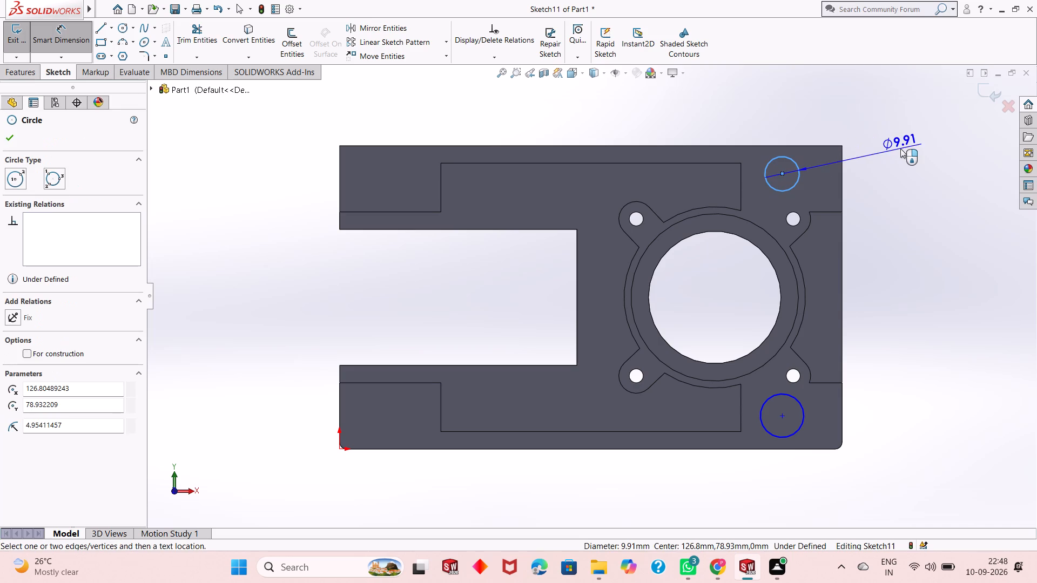
{"action": "left_click", "coordinate": [901, 148]}
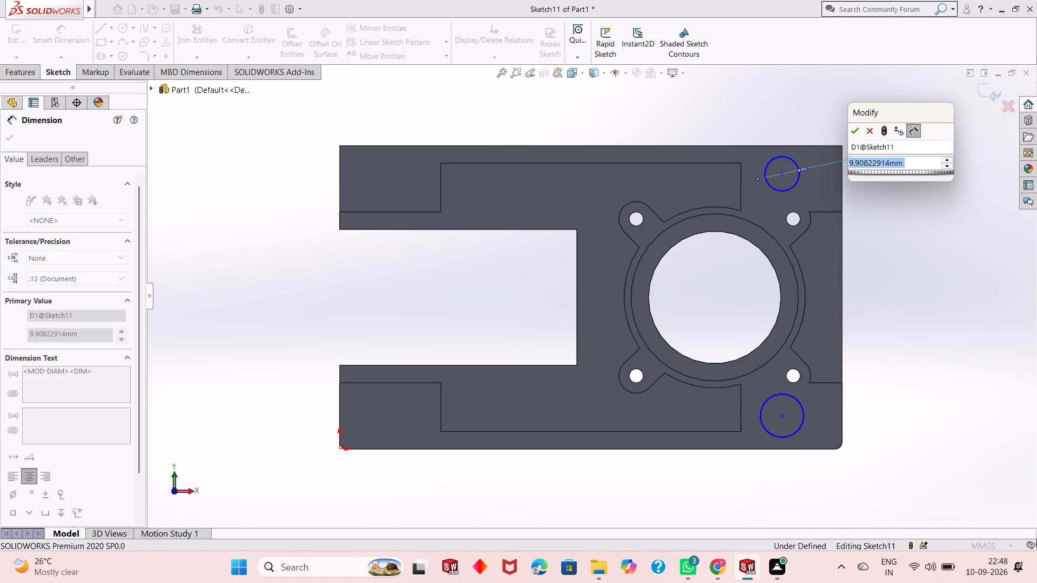
{"action": "key", "text": "4"}
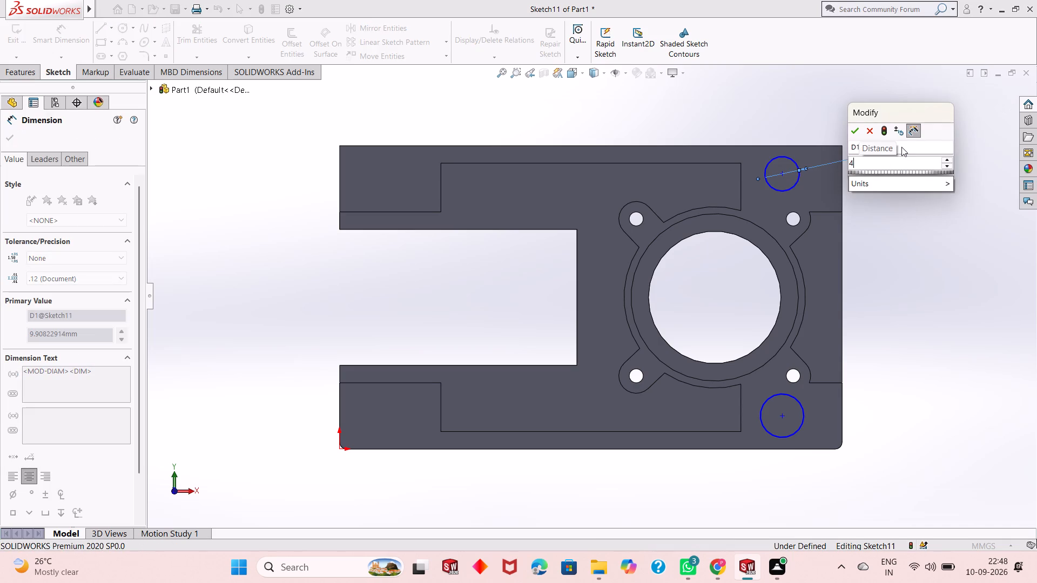
{"action": "key", "text": "Return"}
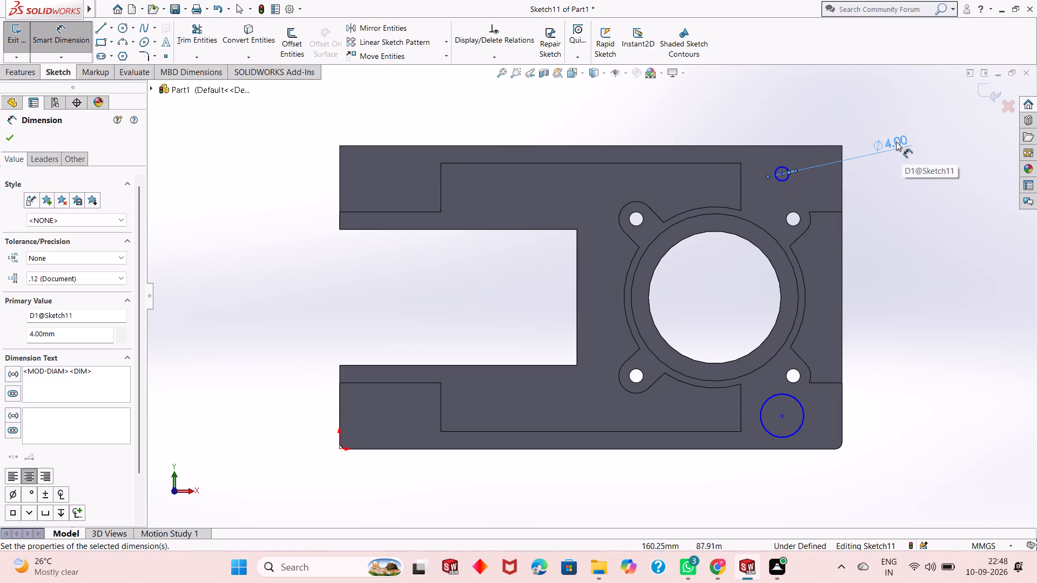
{"action": "double_click", "coordinate": [895, 140]}
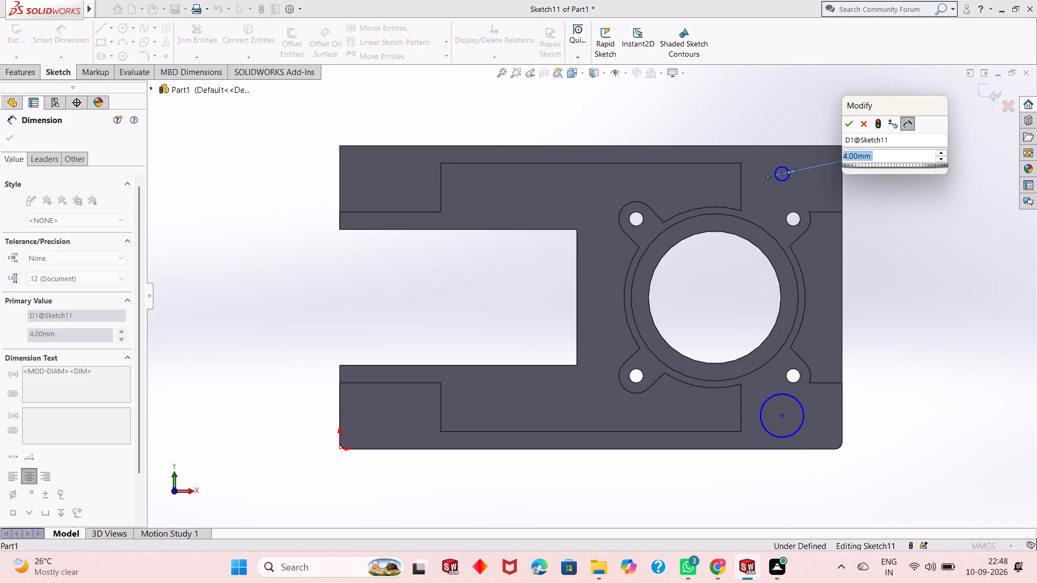
{"action": "key", "text": "8"}
{"action": "key", "text": "Return"}
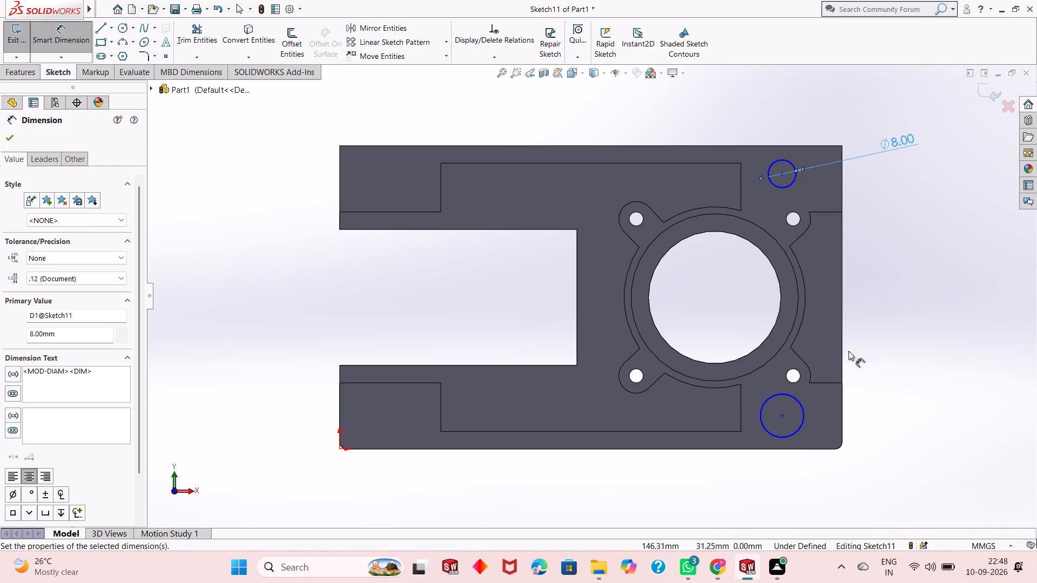
{"action": "left_click", "coordinate": [801, 419]}
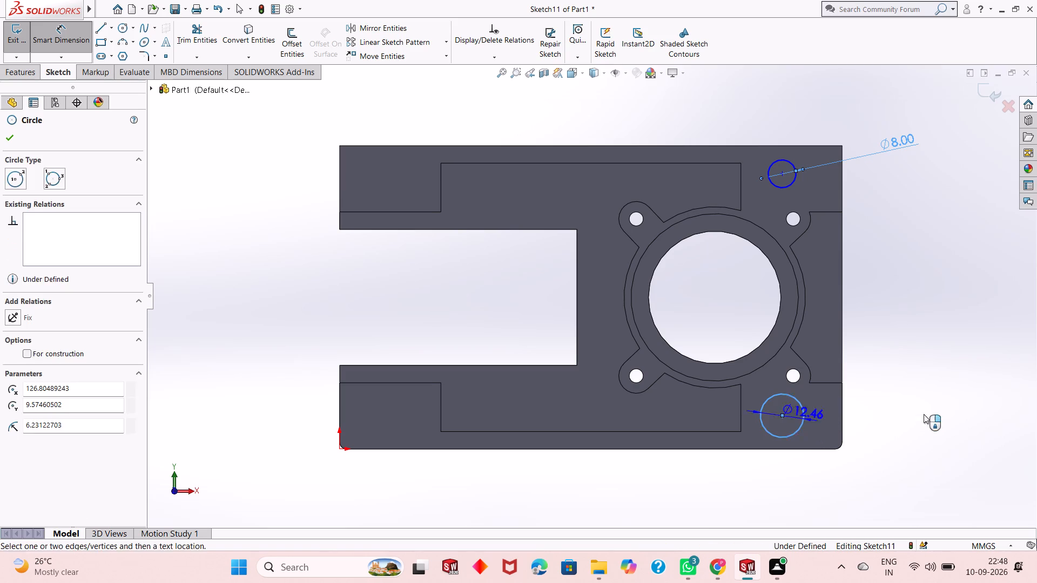
{"action": "left_click", "coordinate": [932, 414]}
{"action": "key", "text": "8"}
{"action": "key", "text": "Return"}
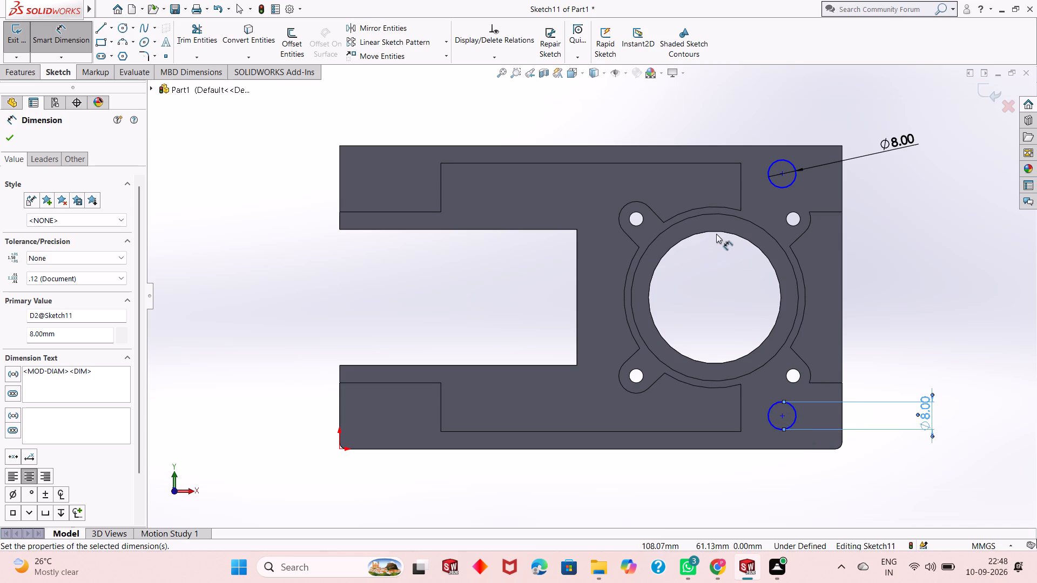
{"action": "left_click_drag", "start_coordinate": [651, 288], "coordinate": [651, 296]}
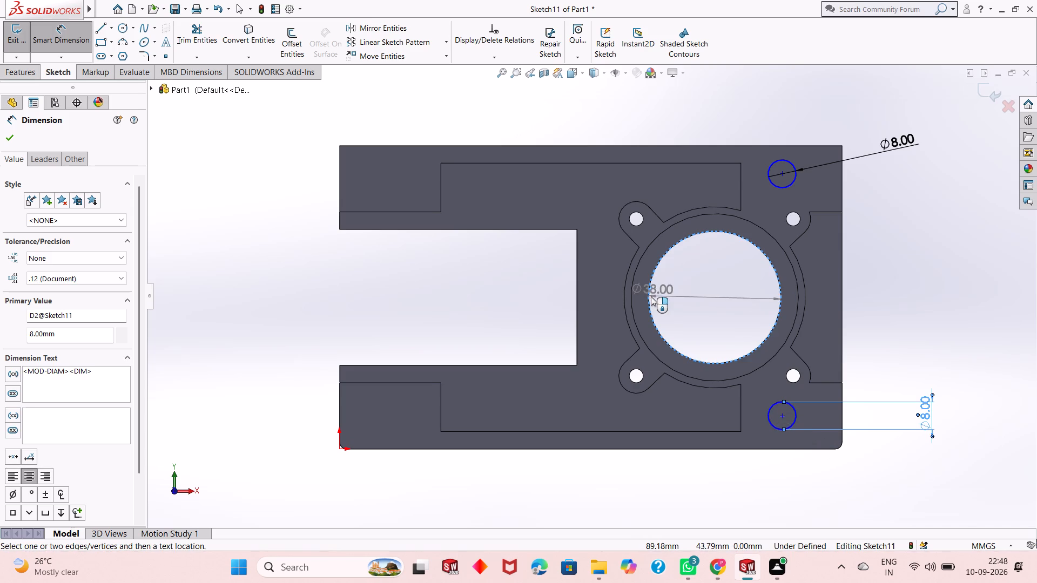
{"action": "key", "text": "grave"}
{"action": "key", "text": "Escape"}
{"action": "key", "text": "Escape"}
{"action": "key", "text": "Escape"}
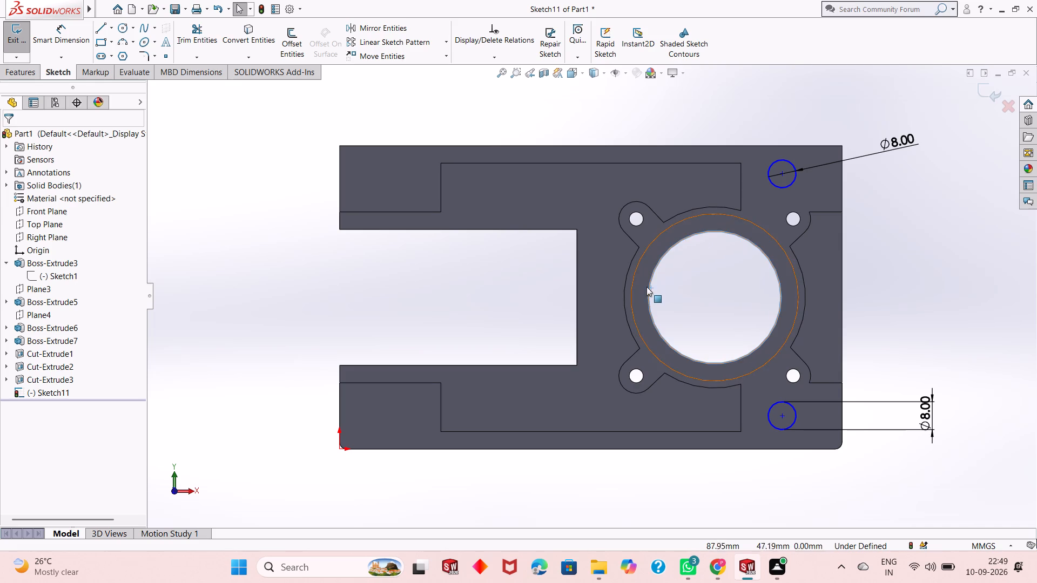
Draw a horizontal construction centerline from the centre of the 38 mm bore to the bore edge nearest the block's end.
{"action": "left_click", "coordinate": [111, 30]}
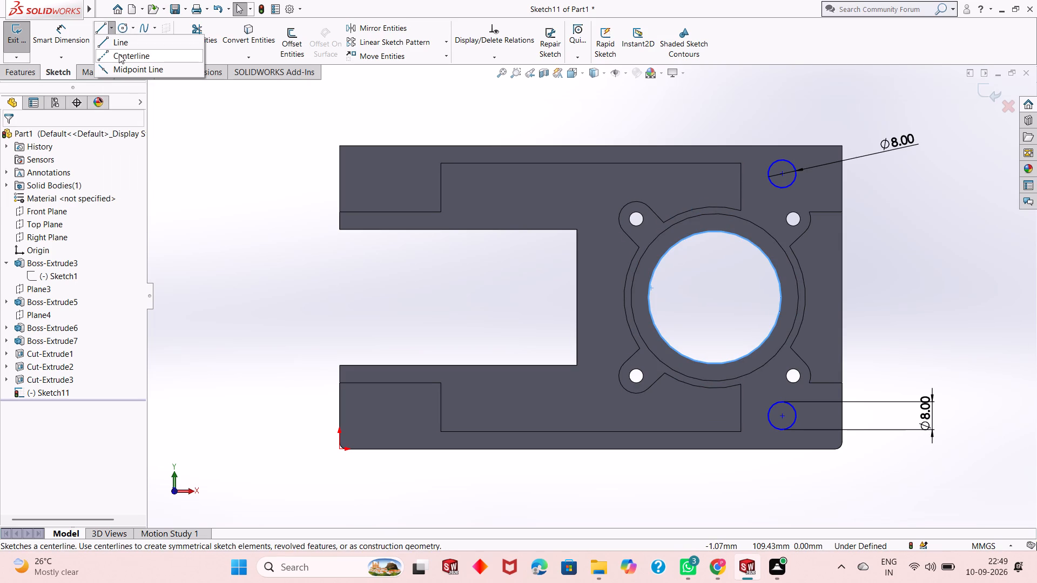
{"action": "left_click", "coordinate": [119, 54]}
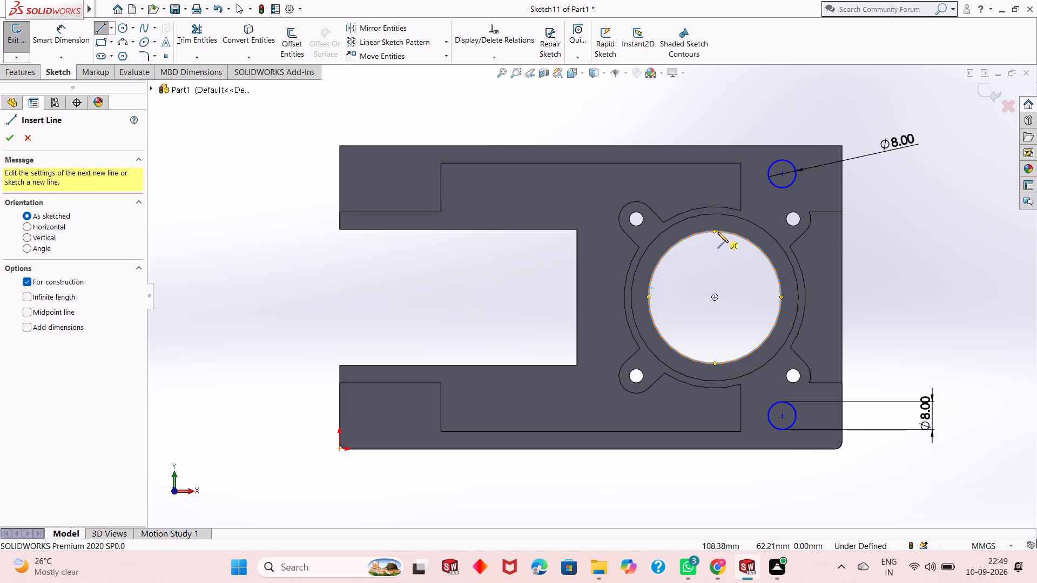
{"action": "left_click", "coordinate": [713, 295]}
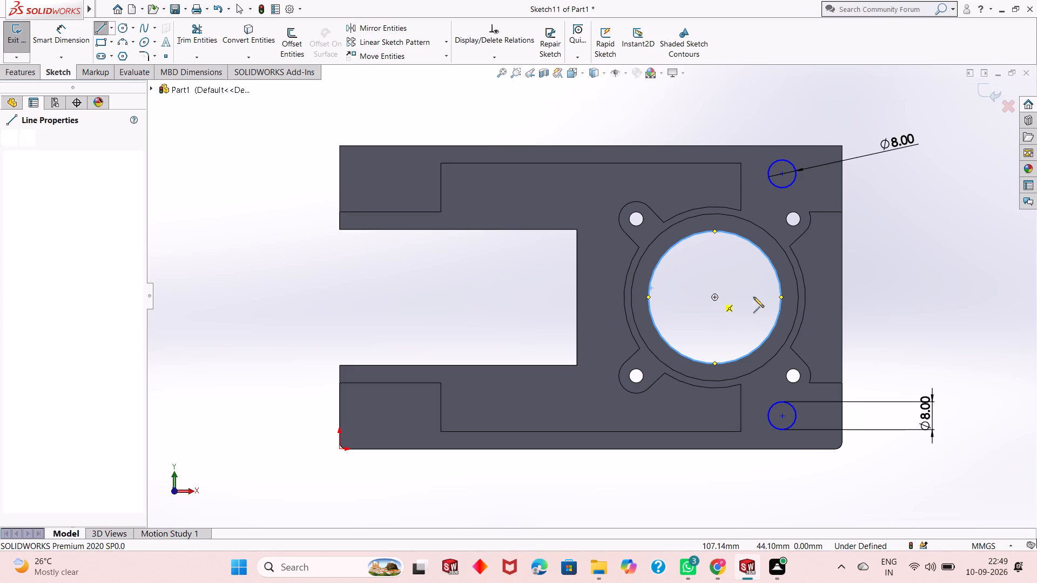
{"action": "left_click", "coordinate": [779, 297]}
{"action": "key", "text": "Escape"}
{"action": "key", "text": "Escape"}
{"action": "key", "text": "Escape"}
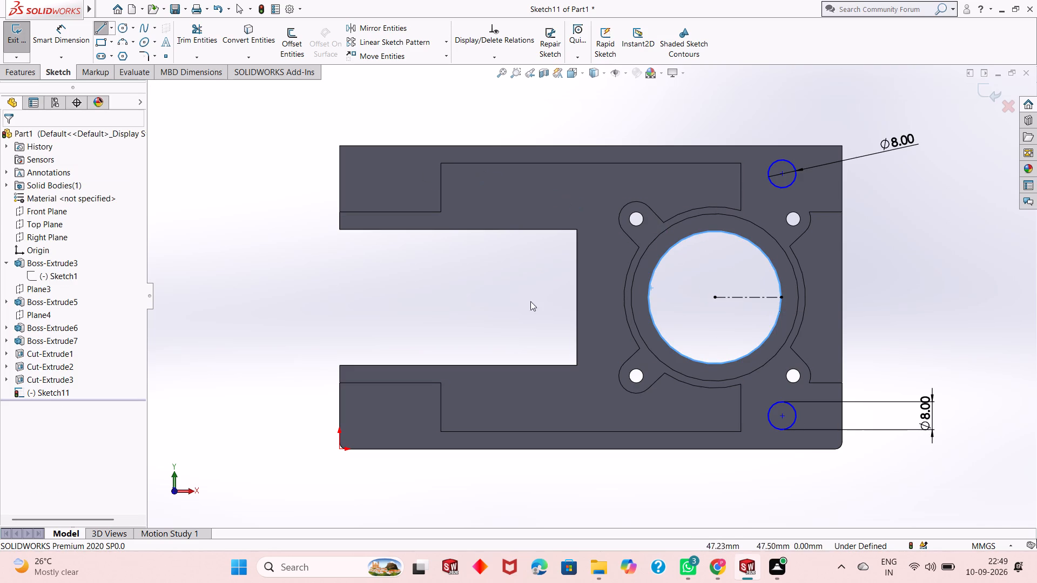
Dimension the horizontal distance between the bore centre and the lower circle's centre as 15.5 mm.
{"action": "left_click", "coordinate": [71, 38]}
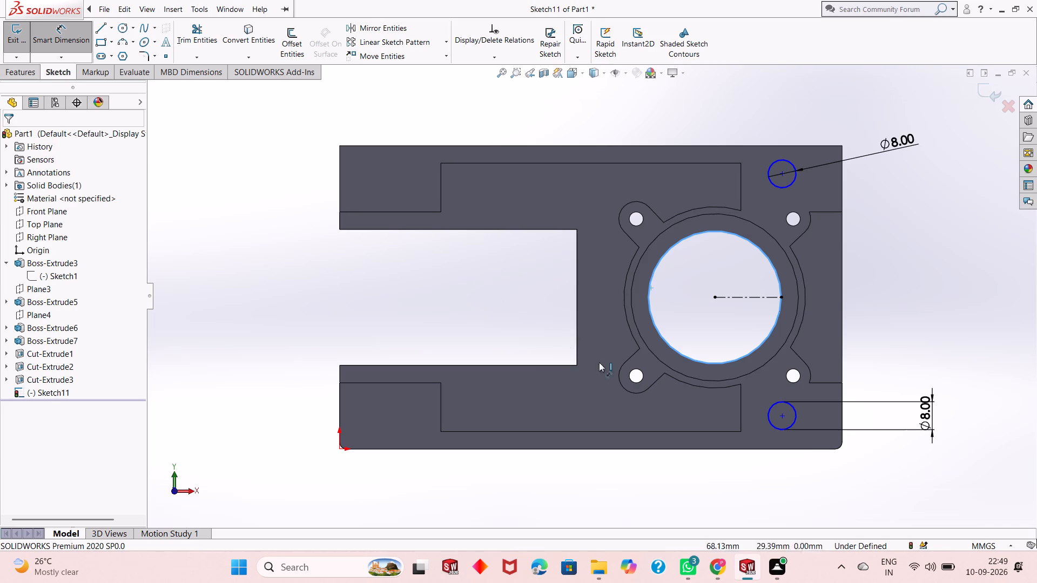
{"action": "left_click", "coordinate": [716, 300]}
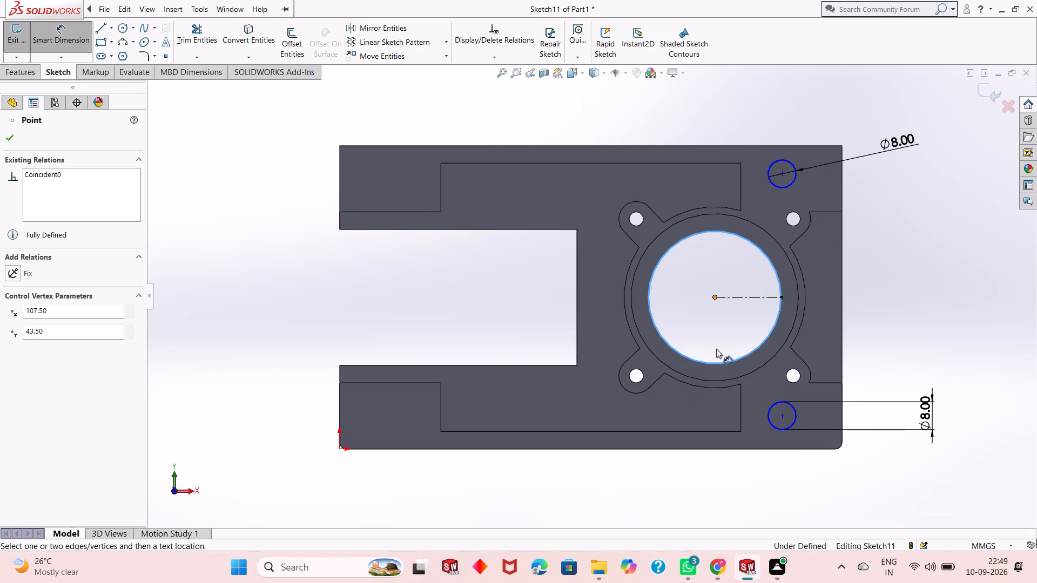
{"action": "left_click", "coordinate": [782, 416]}
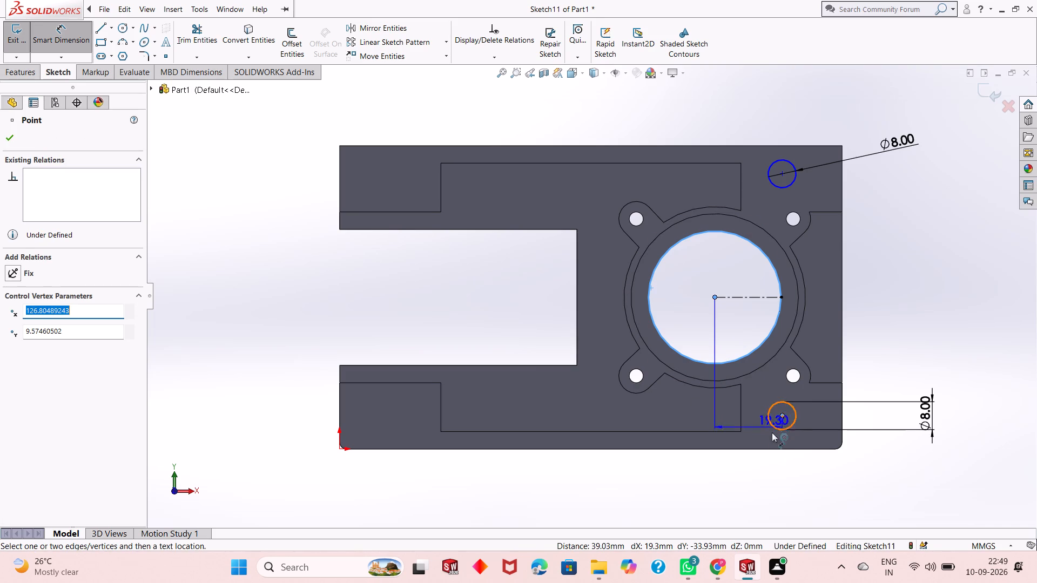
{"action": "left_click", "coordinate": [751, 485]}
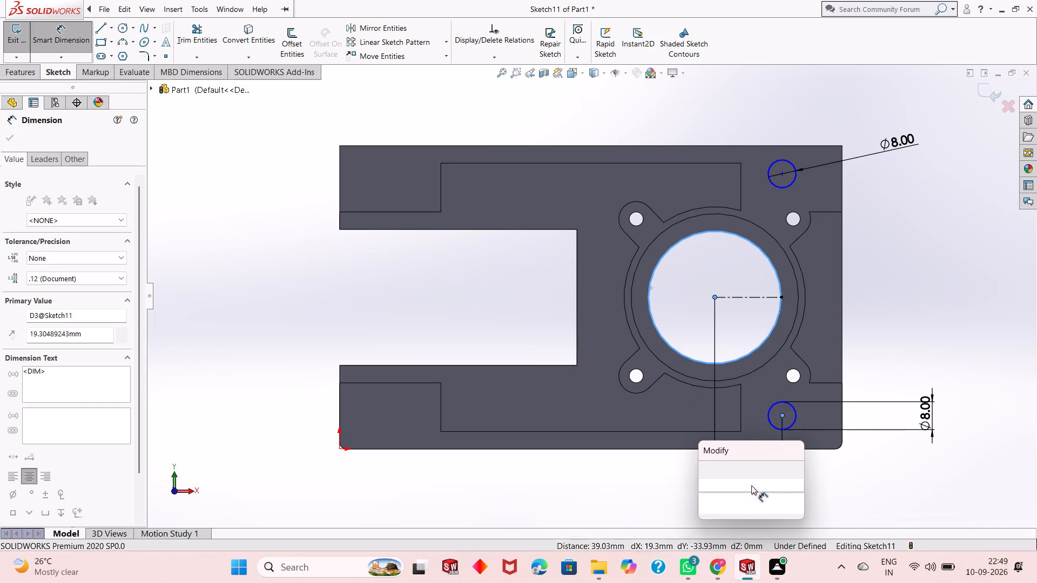
{"action": "type", "text": "15.5"}
{"action": "key", "text": "Return"}
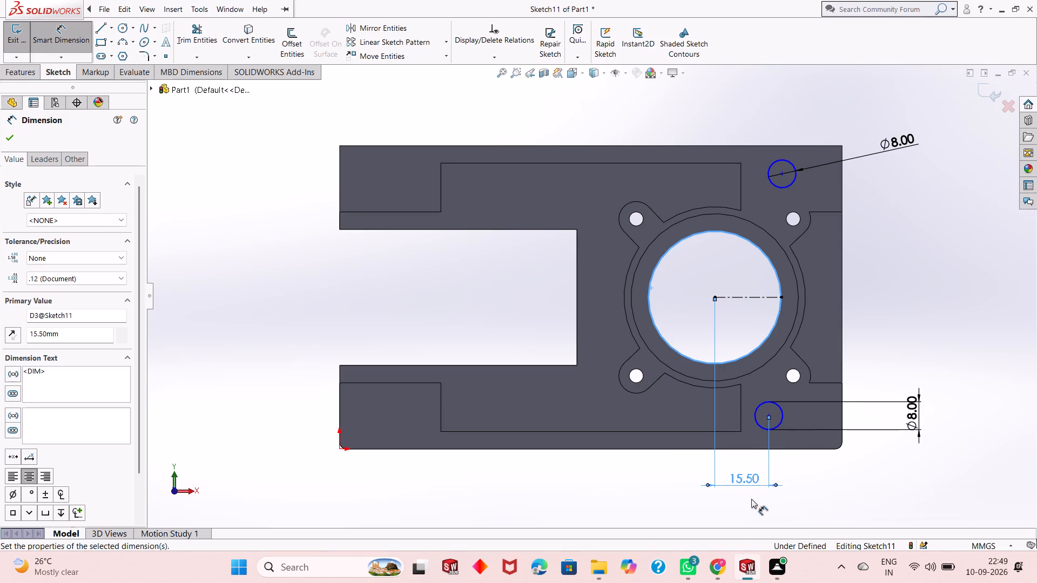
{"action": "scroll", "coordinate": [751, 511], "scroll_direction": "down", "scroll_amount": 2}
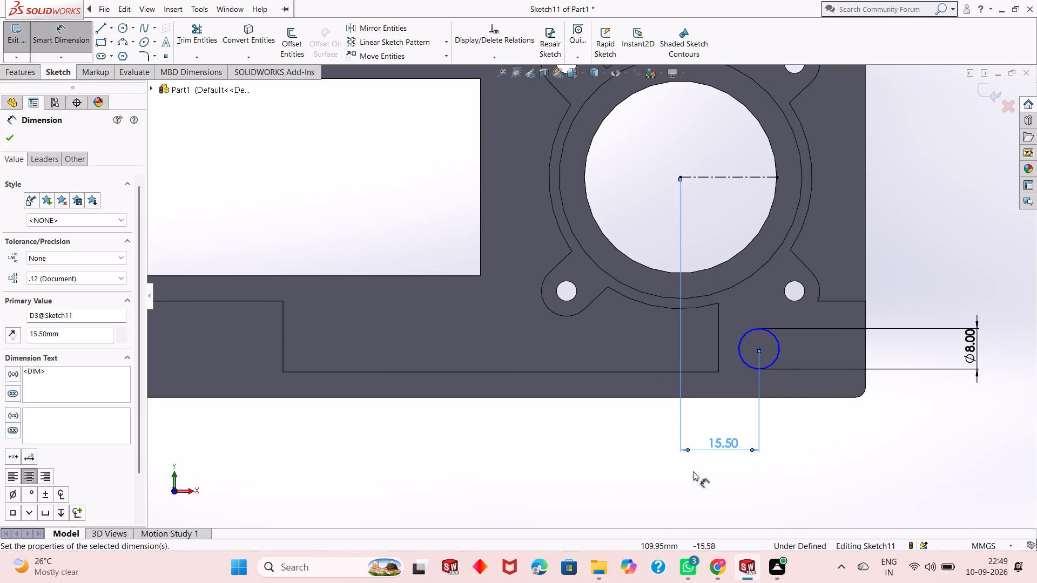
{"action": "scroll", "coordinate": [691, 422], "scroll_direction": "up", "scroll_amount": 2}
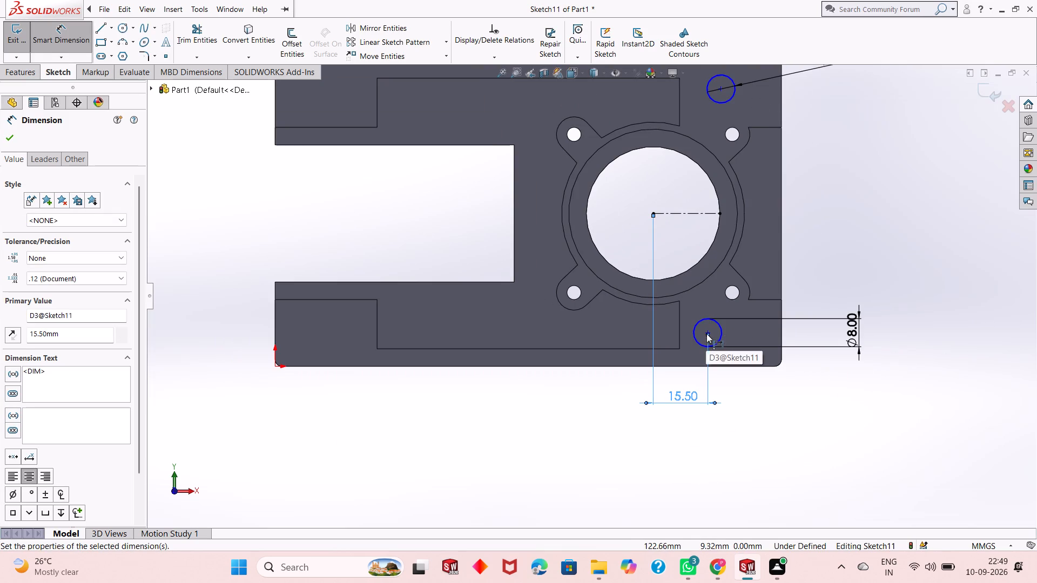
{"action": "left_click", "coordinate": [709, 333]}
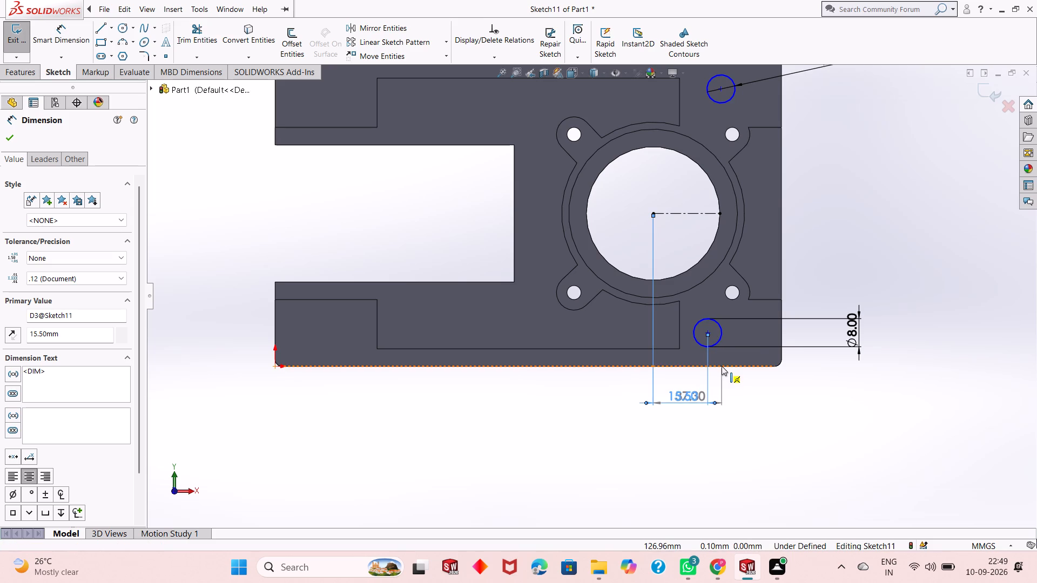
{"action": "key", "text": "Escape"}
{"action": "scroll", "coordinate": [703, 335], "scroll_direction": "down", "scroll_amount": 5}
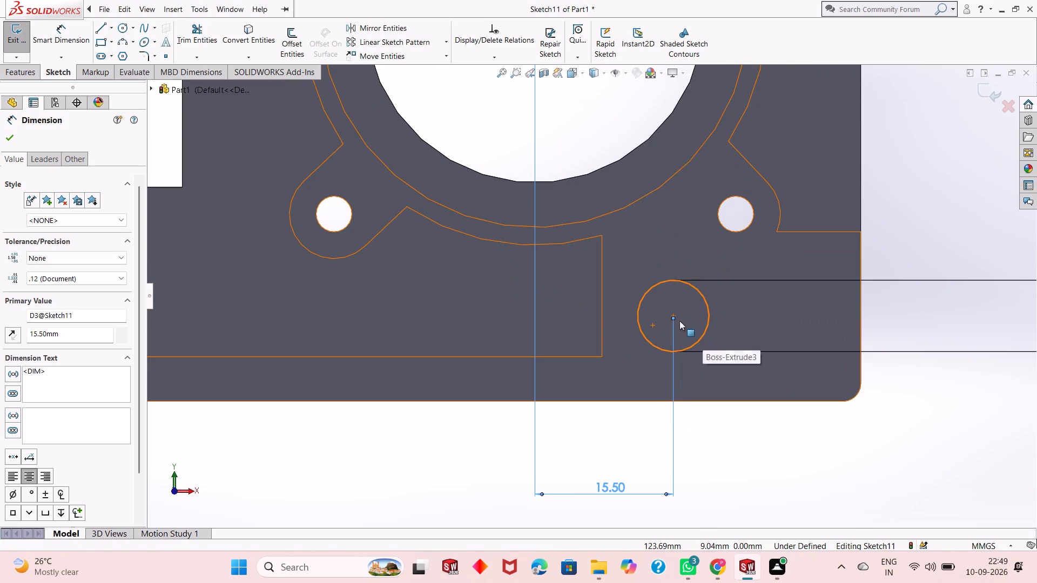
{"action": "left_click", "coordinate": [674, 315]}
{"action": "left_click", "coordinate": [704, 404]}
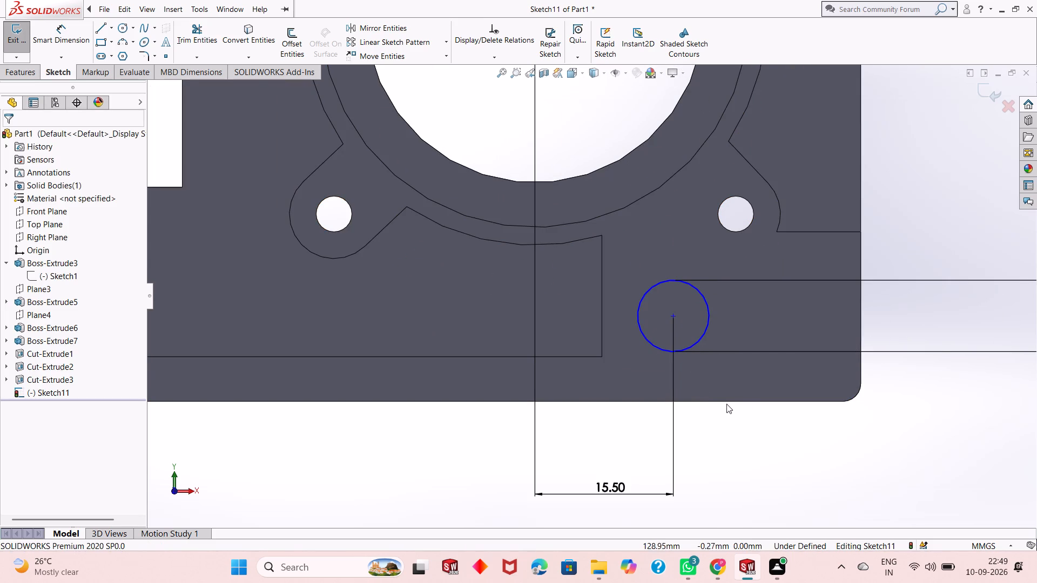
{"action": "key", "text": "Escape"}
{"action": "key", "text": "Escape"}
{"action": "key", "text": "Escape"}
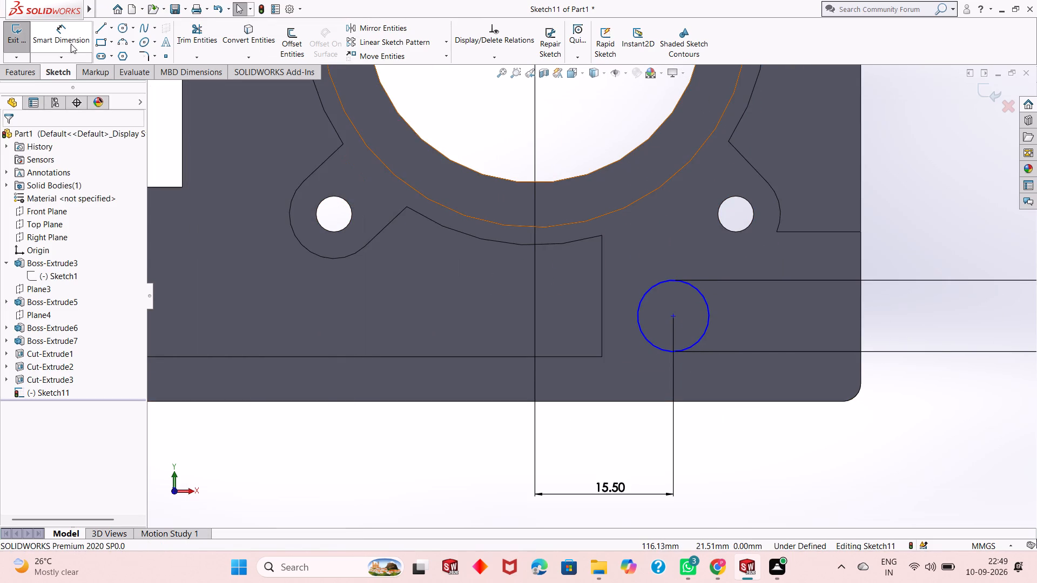
Dimension the vertical distance from the lower 8 mm circle's centre to the block's bottom edge as 8 mm.
{"action": "left_click", "coordinate": [70, 42]}
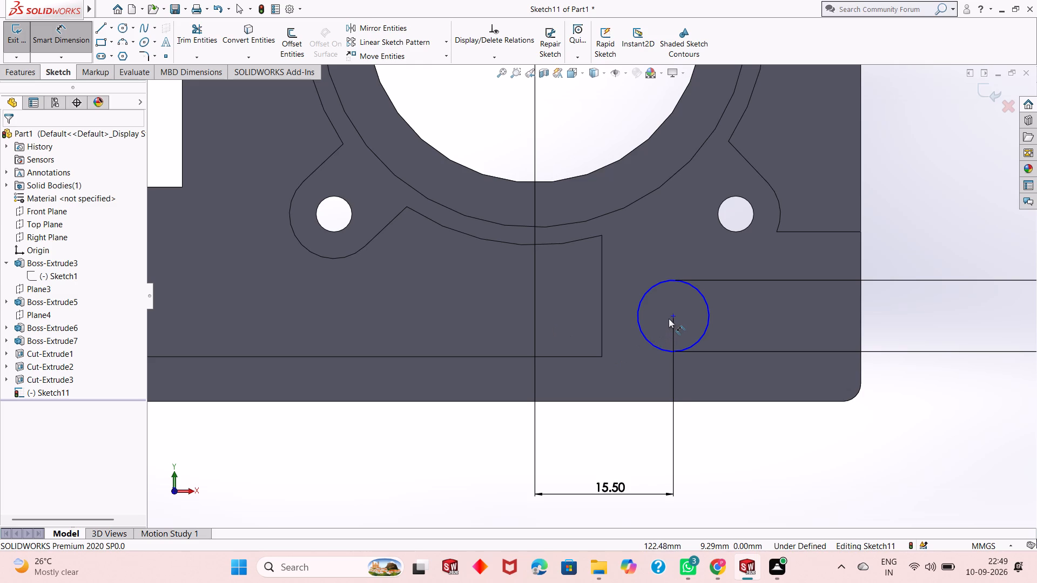
{"action": "left_click", "coordinate": [671, 315]}
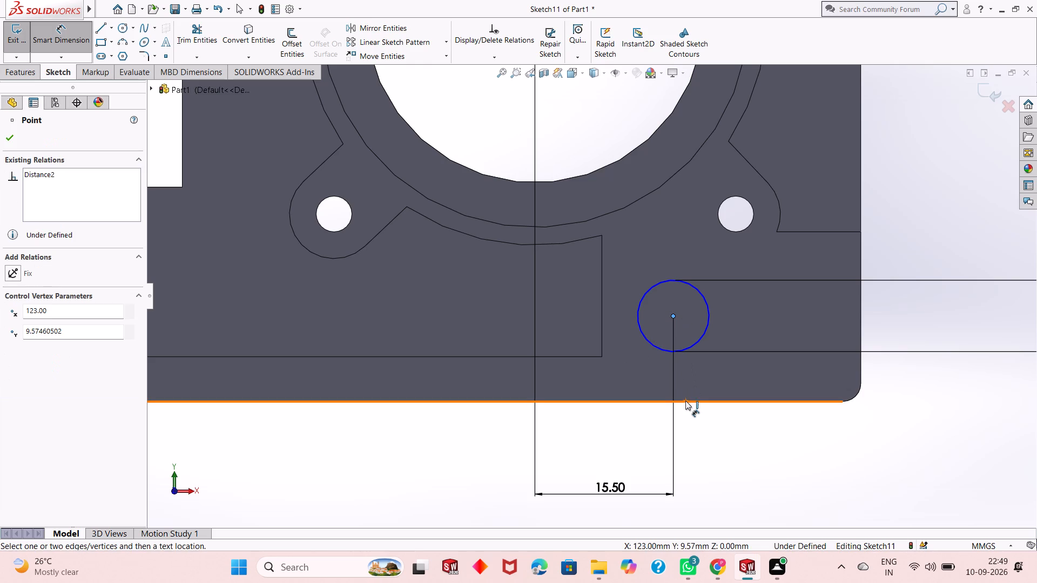
{"action": "left_click", "coordinate": [685, 401]}
{"action": "left_click", "coordinate": [933, 402]}
{"action": "scroll", "coordinate": [931, 402], "scroll_direction": "up", "scroll_amount": 2}
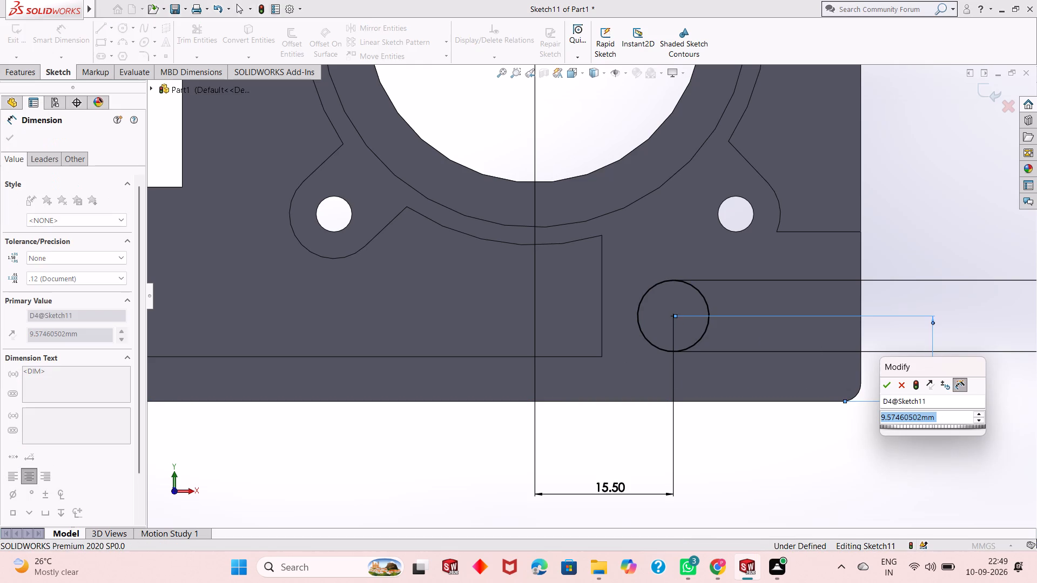
{"action": "scroll", "coordinate": [819, 432], "scroll_direction": "up", "scroll_amount": 2}
{"action": "scroll", "coordinate": [722, 407], "scroll_direction": "up", "scroll_amount": 1}
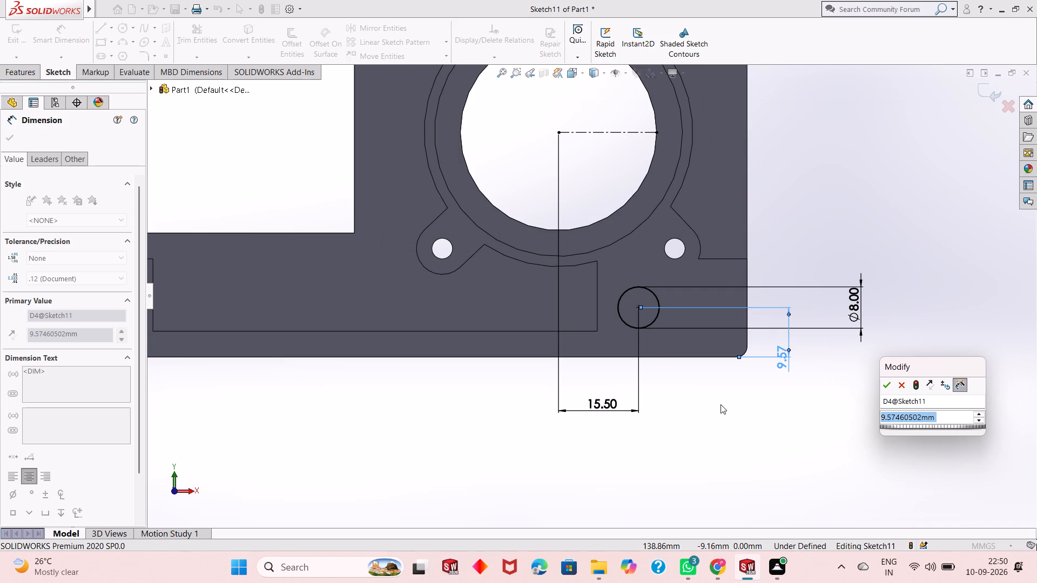
{"action": "scroll", "coordinate": [720, 404], "scroll_direction": "up", "scroll_amount": 1}
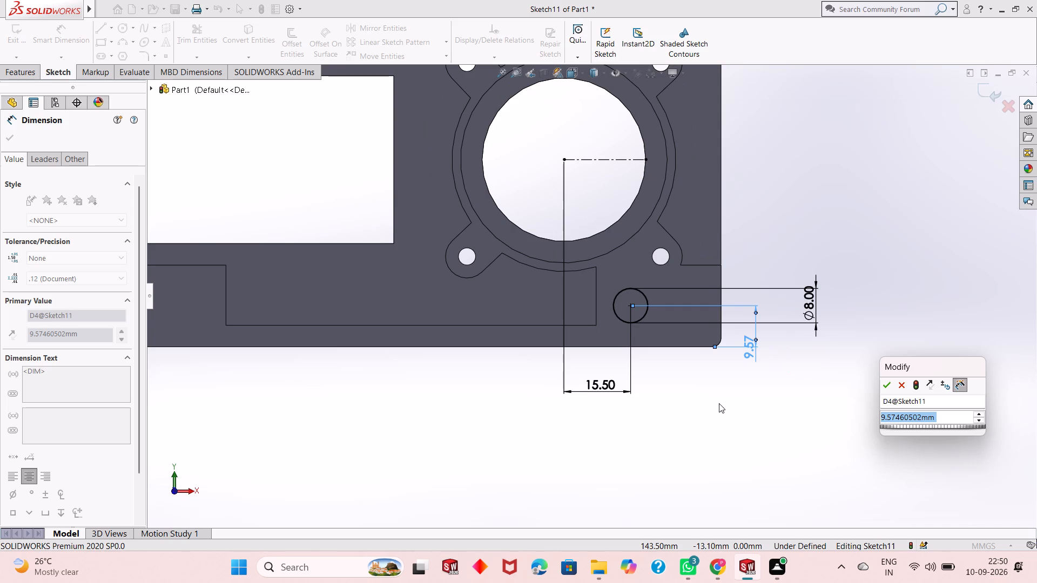
{"action": "scroll", "coordinate": [719, 403], "scroll_direction": "up", "scroll_amount": 1}
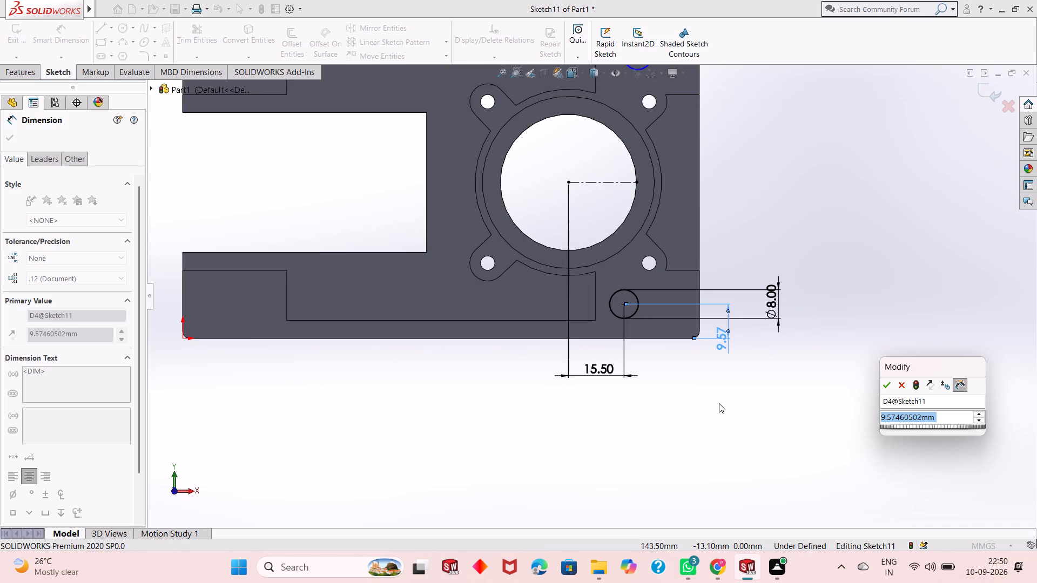
{"action": "scroll", "coordinate": [719, 403], "scroll_direction": "up", "scroll_amount": 1}
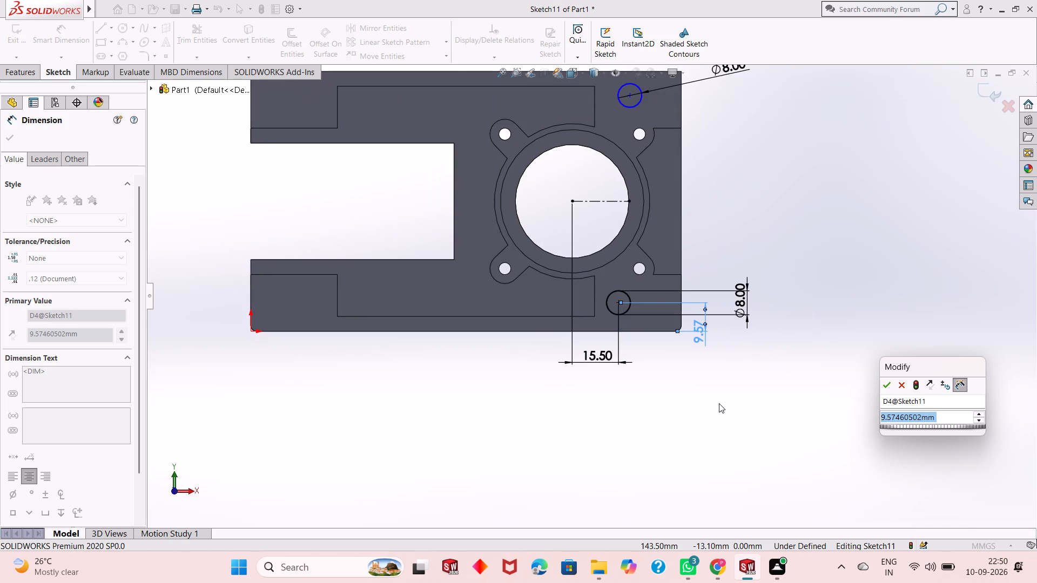
{"action": "scroll", "coordinate": [719, 403], "scroll_direction": "down", "scroll_amount": 1}
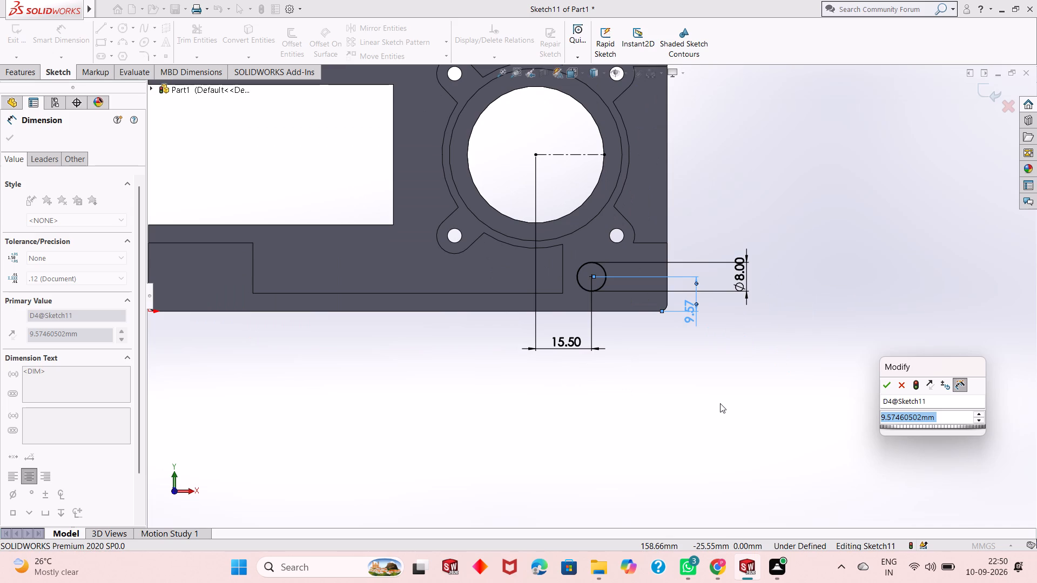
{"action": "scroll", "coordinate": [720, 403], "scroll_direction": "up", "scroll_amount": 1}
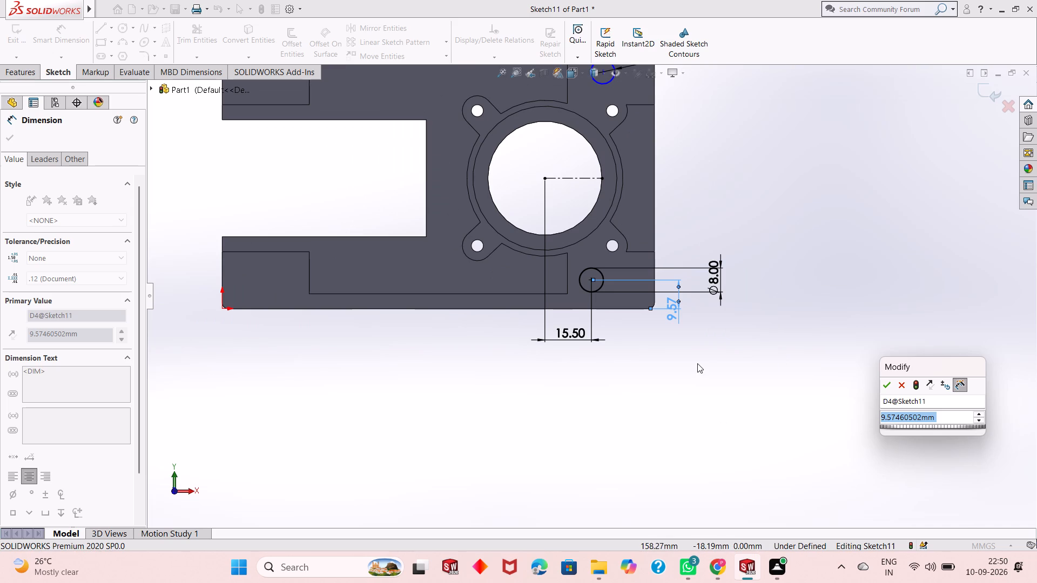
{"action": "key", "text": "8"}
{"action": "key", "text": "Return"}
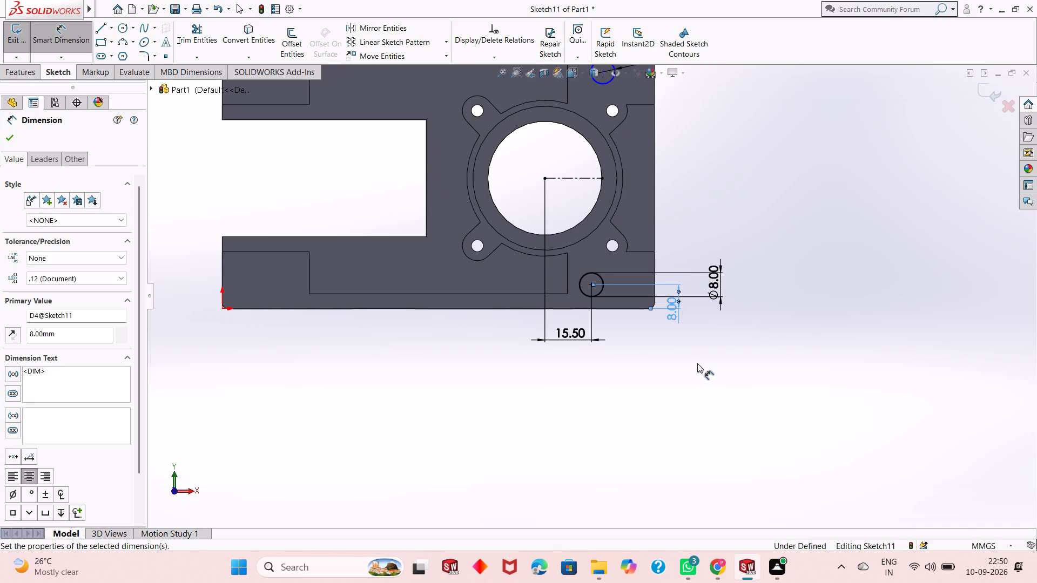
Set the lower circle's vertical distance from the block's bottom edge to 10 mm.
{"action": "scroll", "coordinate": [602, 301], "scroll_direction": "down", "scroll_amount": 1}
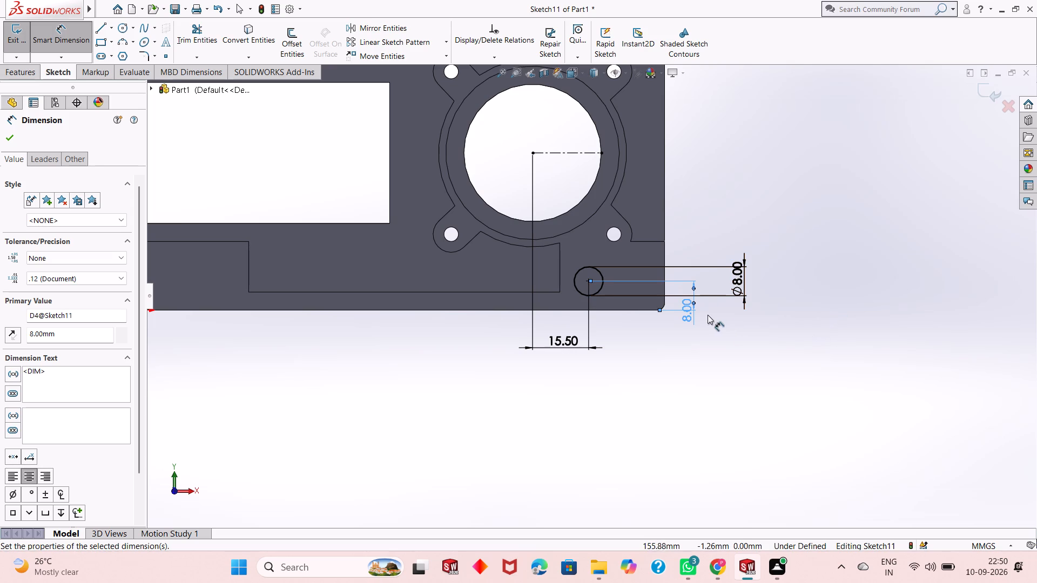
{"action": "double_click", "coordinate": [684, 309]}
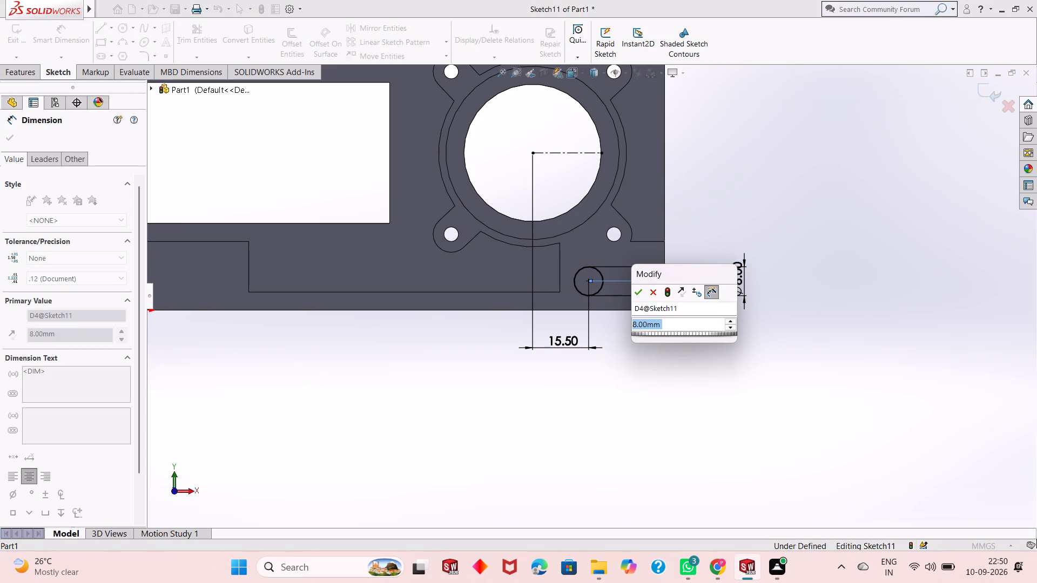
{"action": "type", "text": "10"}
{"action": "key", "text": "Return"}
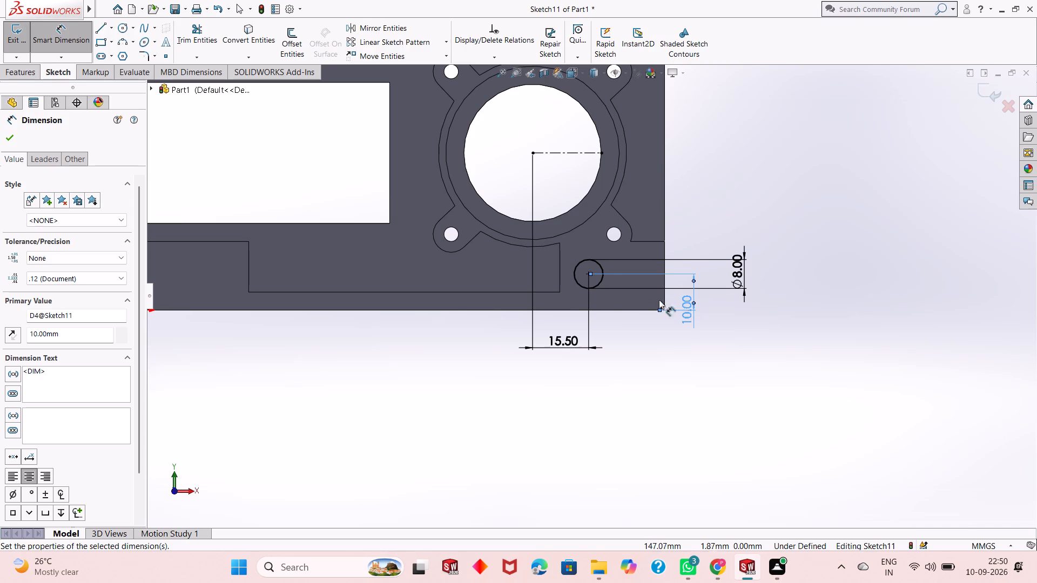
{"action": "scroll", "coordinate": [595, 291], "scroll_direction": "down", "scroll_amount": 4}
{"action": "scroll", "coordinate": [583, 295], "scroll_direction": "up", "scroll_amount": 3}
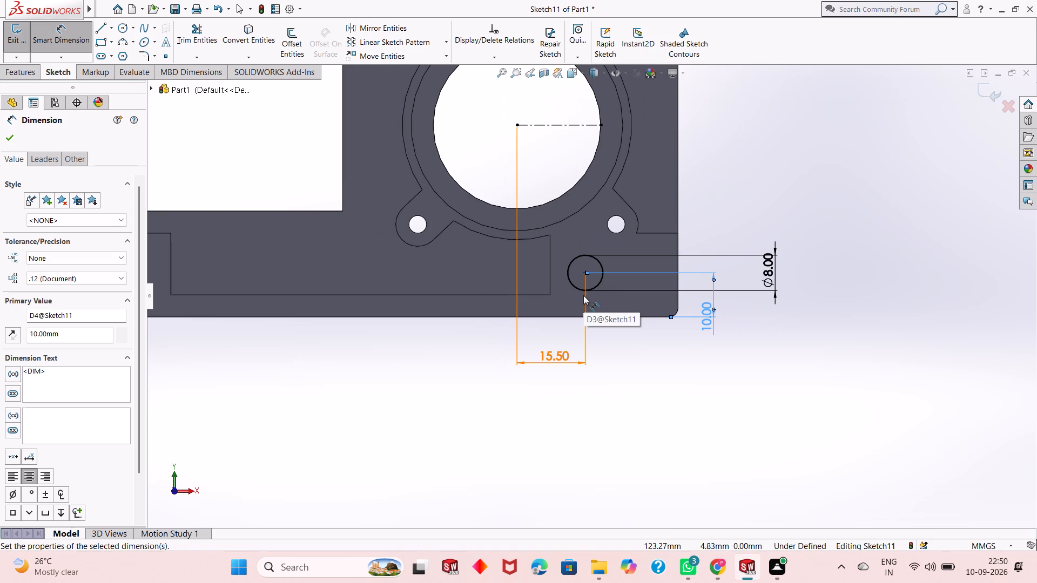
{"action": "scroll", "coordinate": [583, 295], "scroll_direction": "up", "scroll_amount": 3}
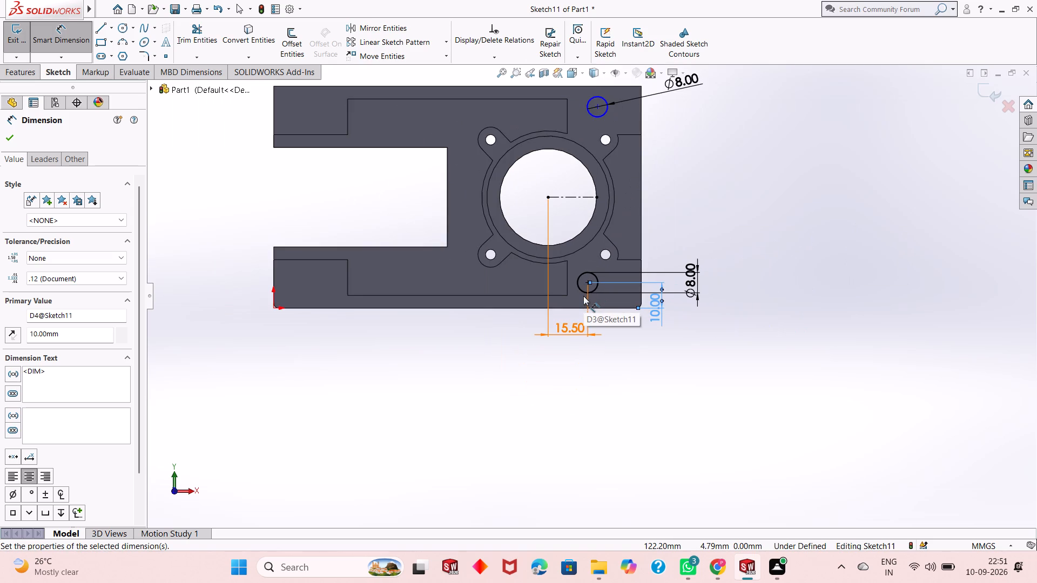
{"action": "key", "text": "Escape"}
Dimension the horizontal distance between the upper circle's centre and the bore centre as 15.5 mm.
{"action": "scroll", "coordinate": [617, 306], "scroll_direction": "up", "scroll_amount": 1}
{"action": "scroll", "coordinate": [597, 95], "scroll_direction": "down", "scroll_amount": 3}
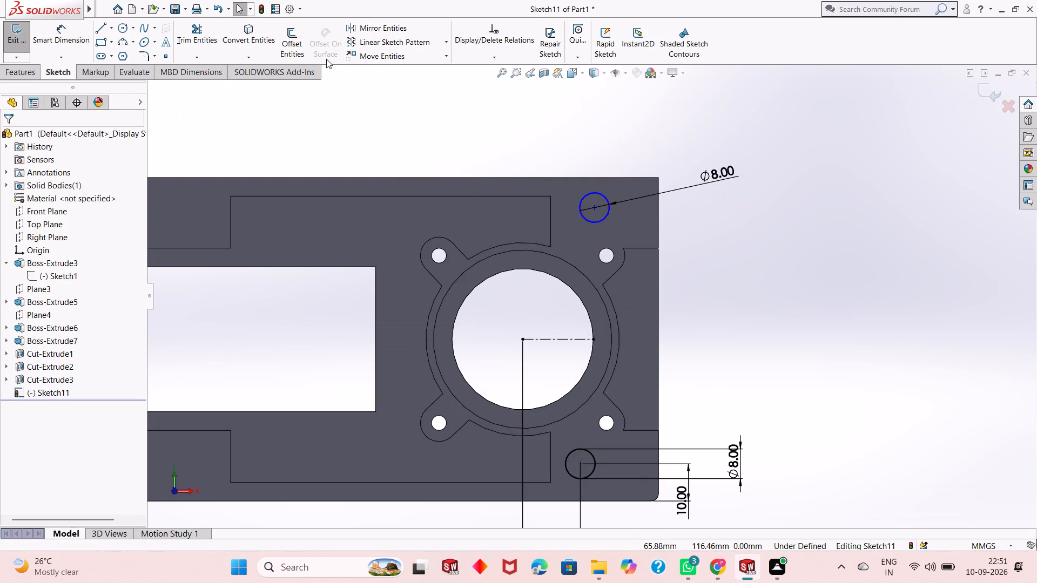
{"action": "left_click", "coordinate": [72, 36]}
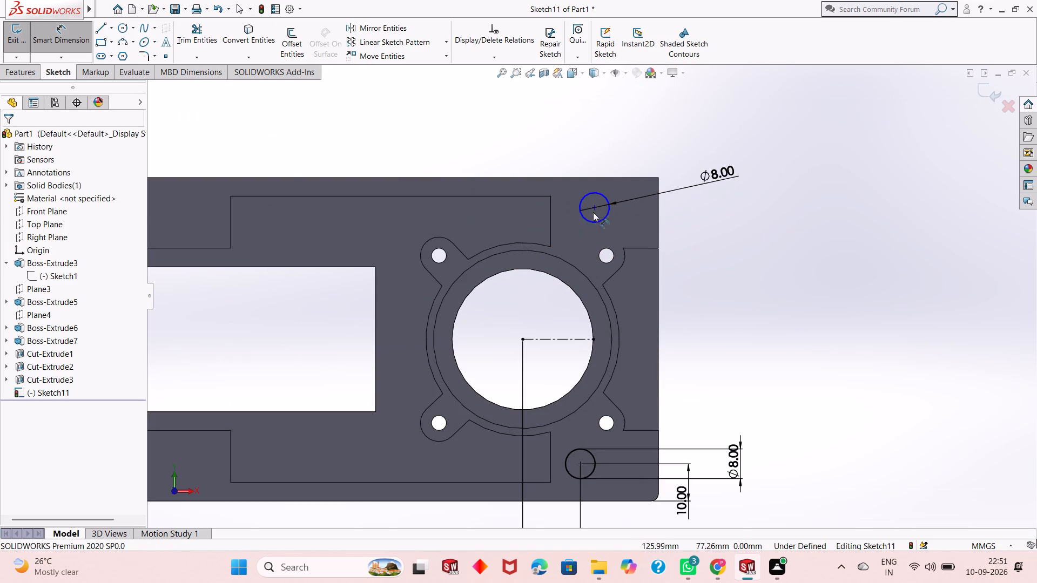
{"action": "left_click", "coordinate": [595, 208]}
{"action": "left_click", "coordinate": [523, 338]}
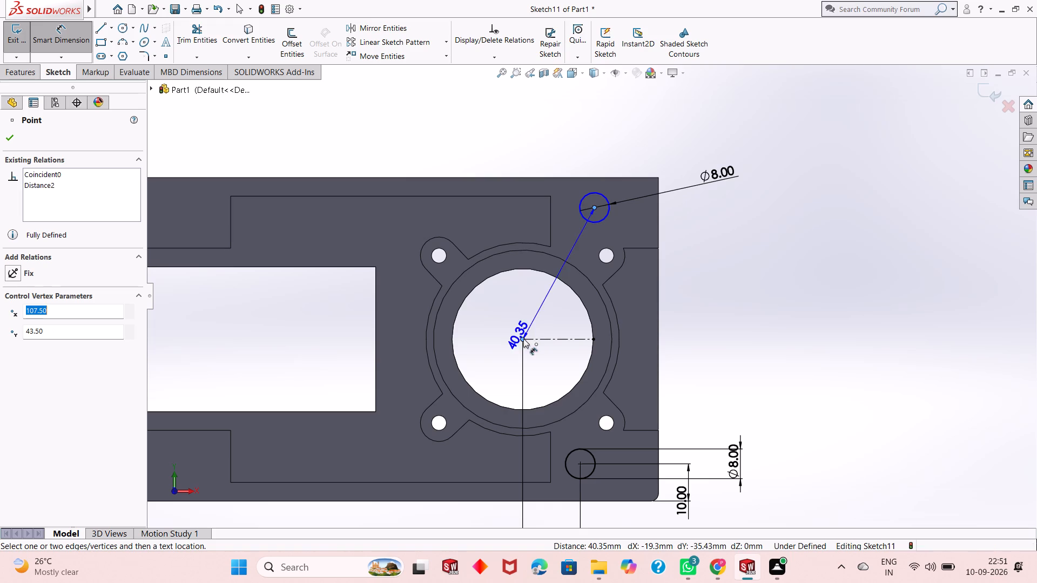
{"action": "left_click", "coordinate": [557, 132]}
{"action": "type", "text": "15.5"}
{"action": "key", "text": "Return"}
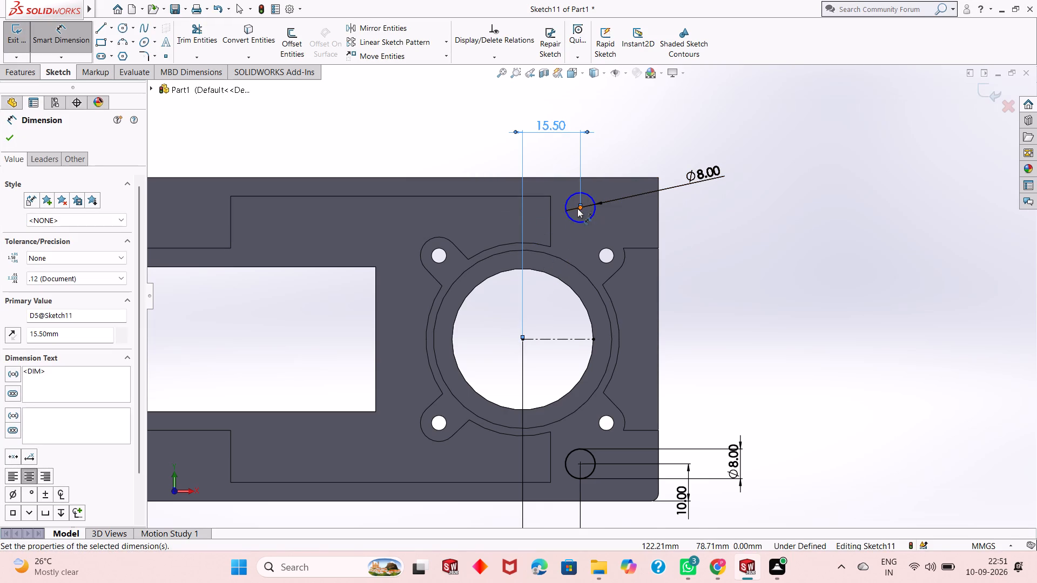
Dimension the vertical distance from the upper circle's centre to the block's top edge as 10 mm.
{"action": "left_click", "coordinate": [580, 208]}
{"action": "left_click", "coordinate": [598, 177]}
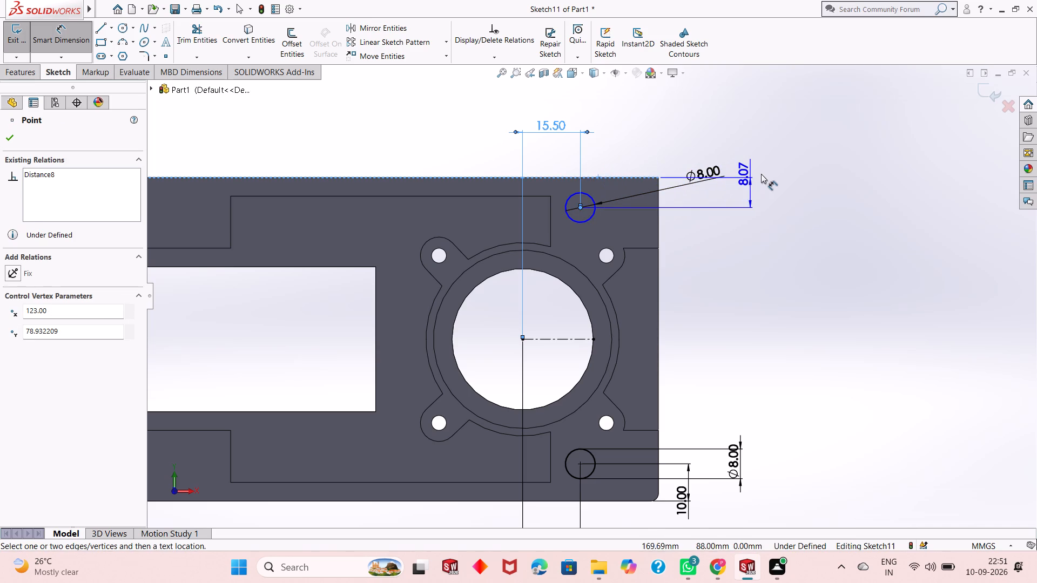
{"action": "left_click", "coordinate": [769, 173]}
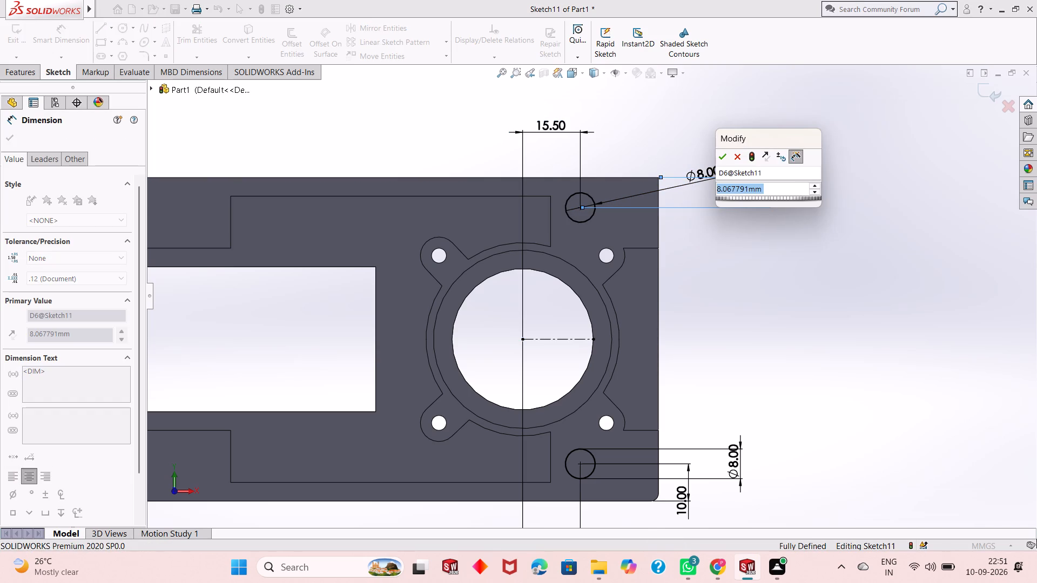
{"action": "type", "text": "10"}
{"action": "key", "text": "Return"}
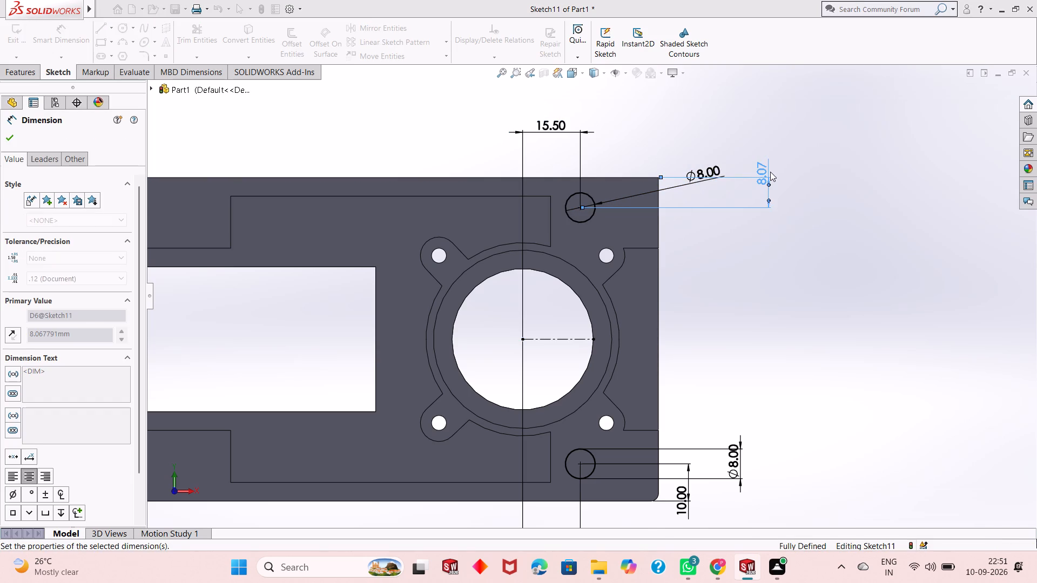
{"action": "scroll", "coordinate": [435, 297], "scroll_direction": "up", "scroll_amount": 3}
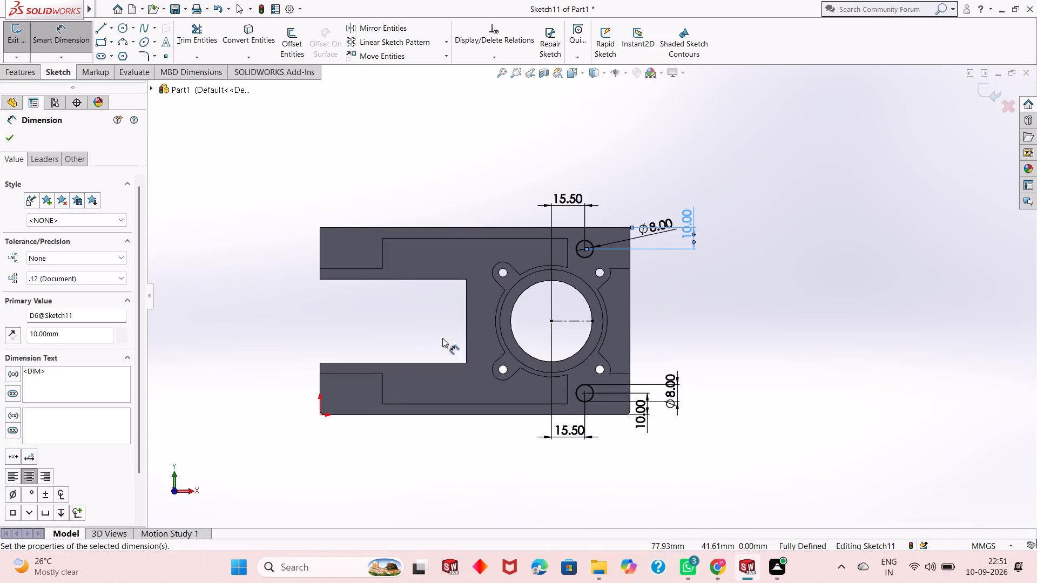
{"action": "scroll", "coordinate": [554, 323], "scroll_direction": "down", "scroll_amount": 2}
{"action": "scroll", "coordinate": [430, 317], "scroll_direction": "up", "scroll_amount": 3}
{"action": "scroll", "coordinate": [531, 297], "scroll_direction": "down", "scroll_amount": 2}
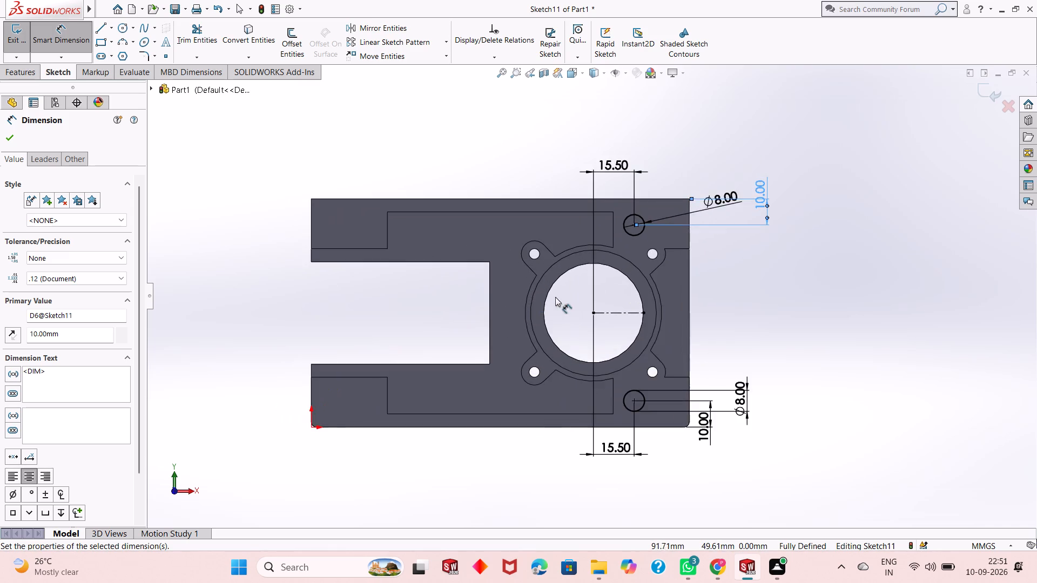
{"action": "scroll", "coordinate": [557, 297], "scroll_direction": "down", "scroll_amount": 2}
{"action": "right_click", "coordinate": [850, 277]}
{"action": "left_click", "coordinate": [876, 313]}
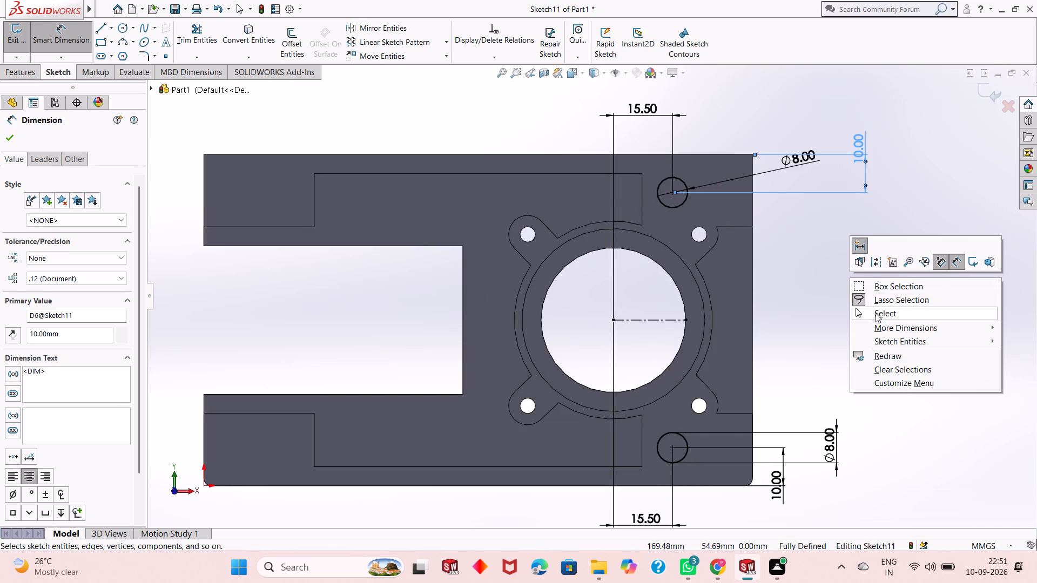
Exit the sketch containing the two 8 mm circles.
{"action": "scroll", "coordinate": [630, 260], "scroll_direction": "up", "scroll_amount": 3}
{"action": "scroll", "coordinate": [608, 312], "scroll_direction": "down", "scroll_amount": 1}
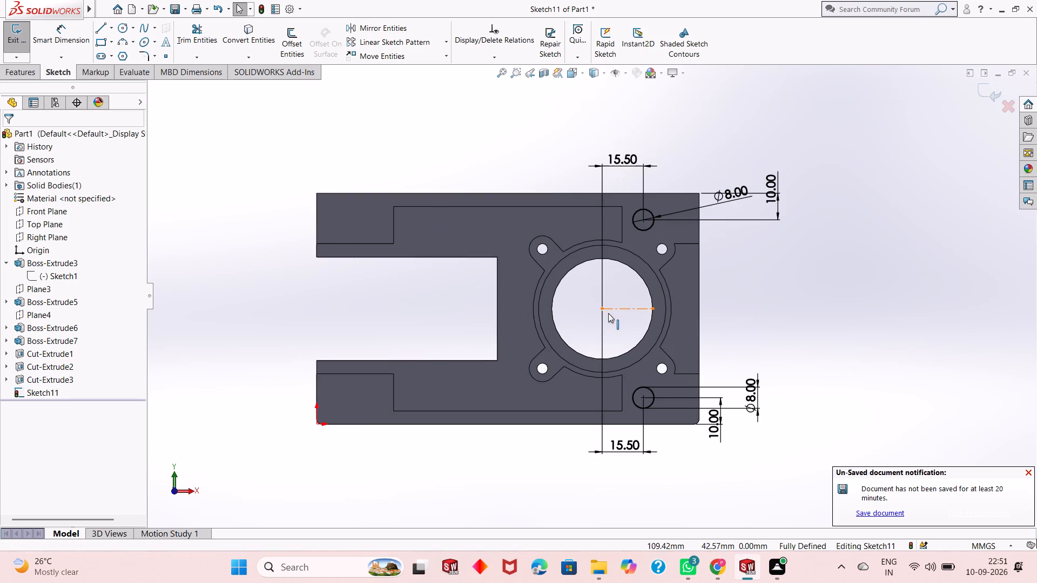
{"action": "scroll", "coordinate": [621, 315], "scroll_direction": "up", "scroll_amount": 1}
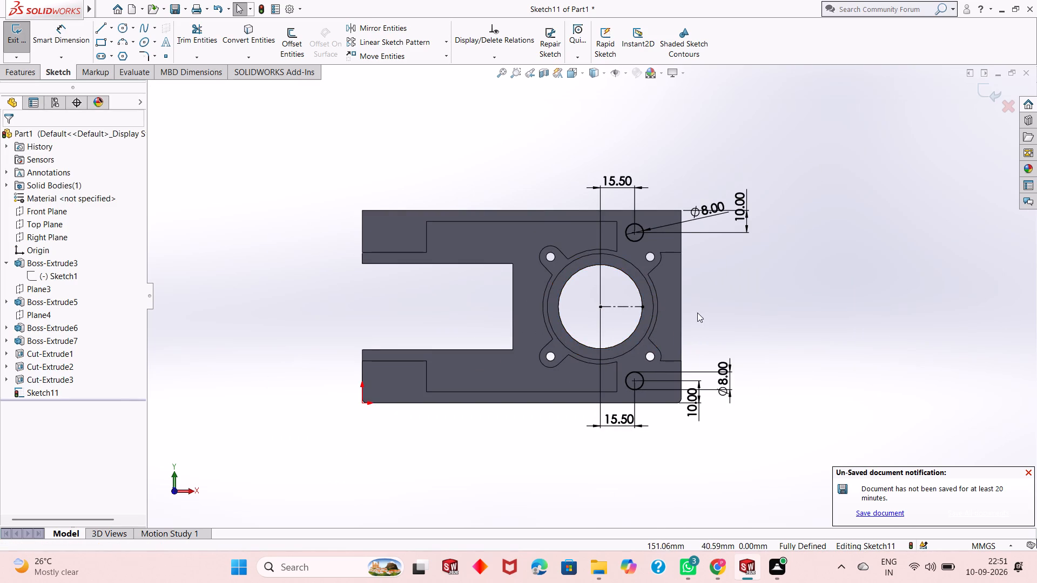
{"action": "middle_click_drag", "start_coordinate": [697, 313], "coordinate": [771, 315]}
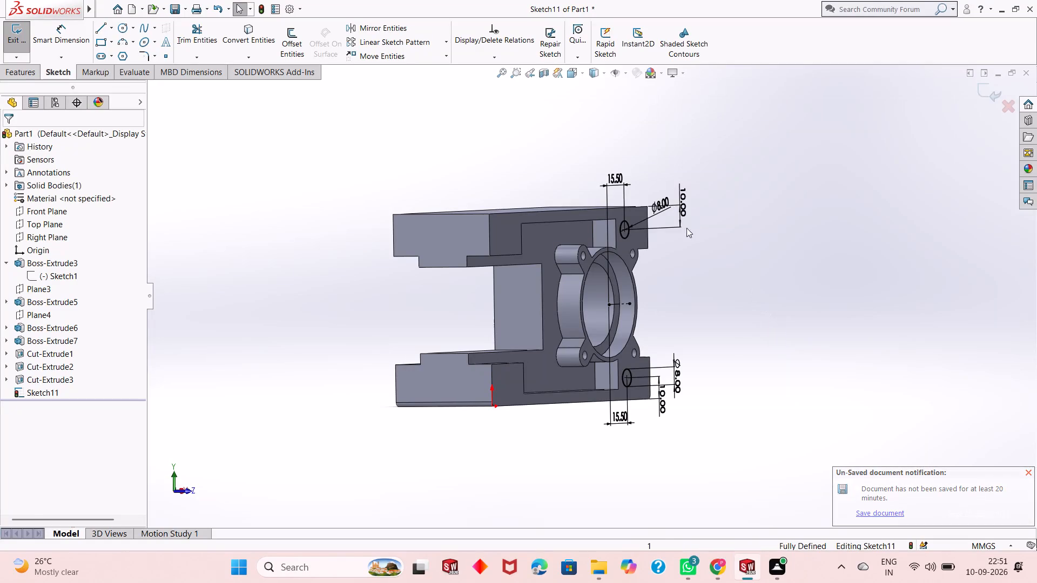
{"action": "left_click", "coordinate": [978, 93]}
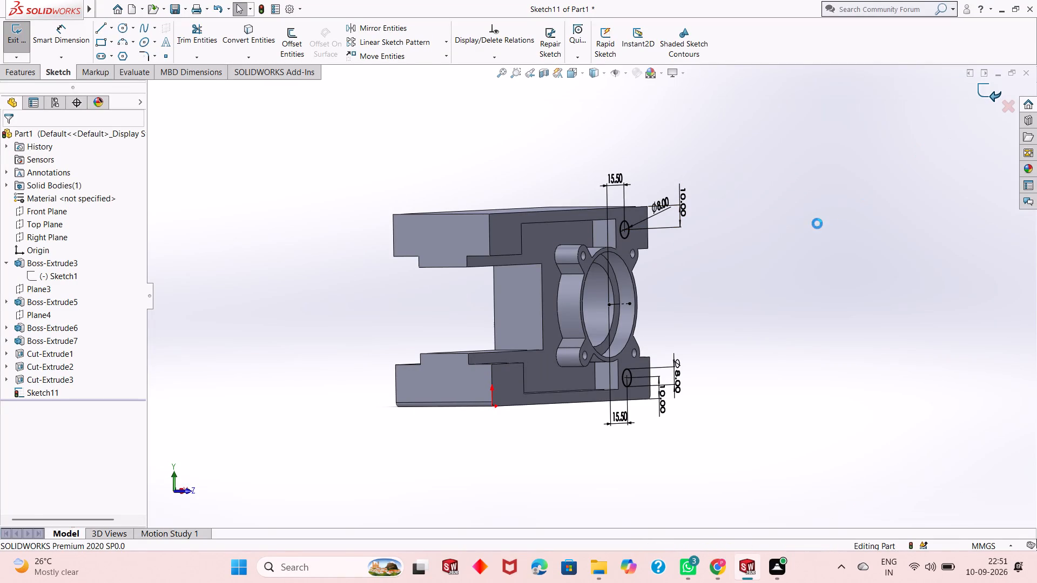
{"action": "middle_click_drag", "start_coordinate": [715, 263], "coordinate": [682, 266]}
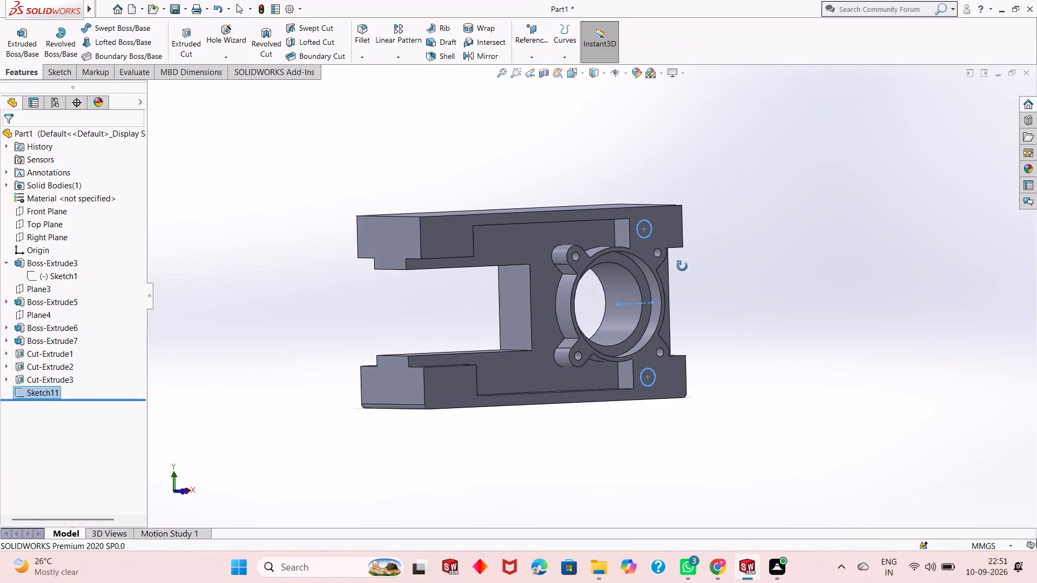
{"action": "middle_click_drag", "start_coordinate": [682, 266], "coordinate": [656, 271]}
{"action": "middle_click", "coordinate": [654, 272]}
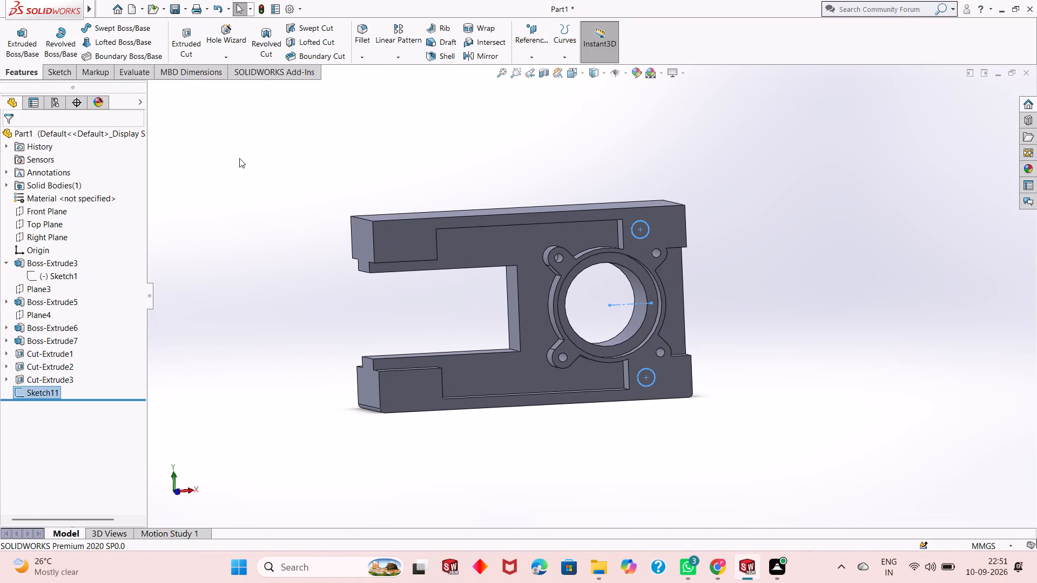
Reopen the sketch with the two 8 mm circles and delete the horizontal construction line inside the bore.
{"action": "left_click", "coordinate": [43, 391]}
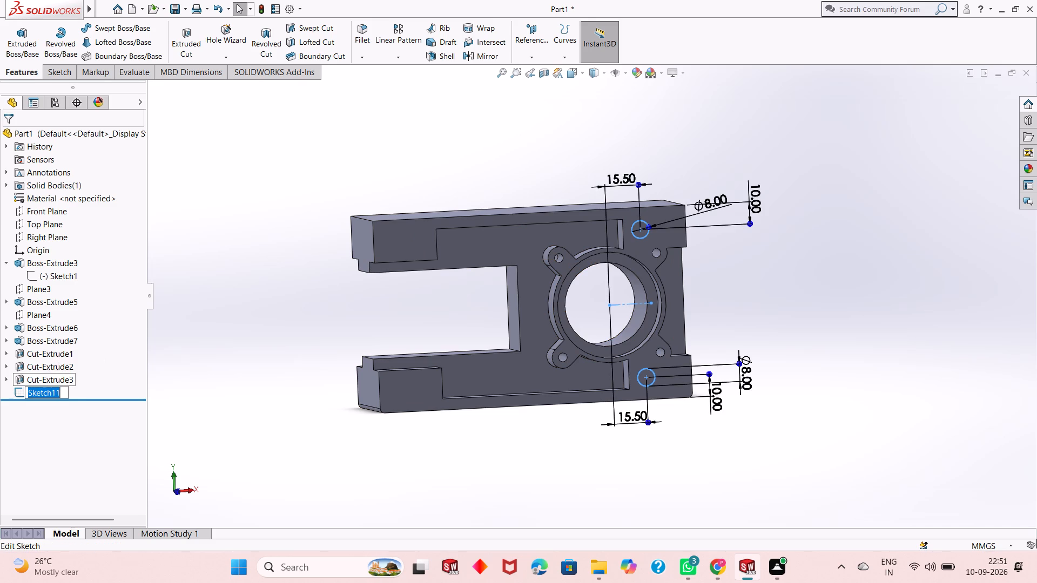
{"action": "key", "text": "Escape"}
{"action": "left_click", "coordinate": [46, 392]}
{"action": "left_click", "coordinate": [50, 365]}
{"action": "key", "text": "Escape"}
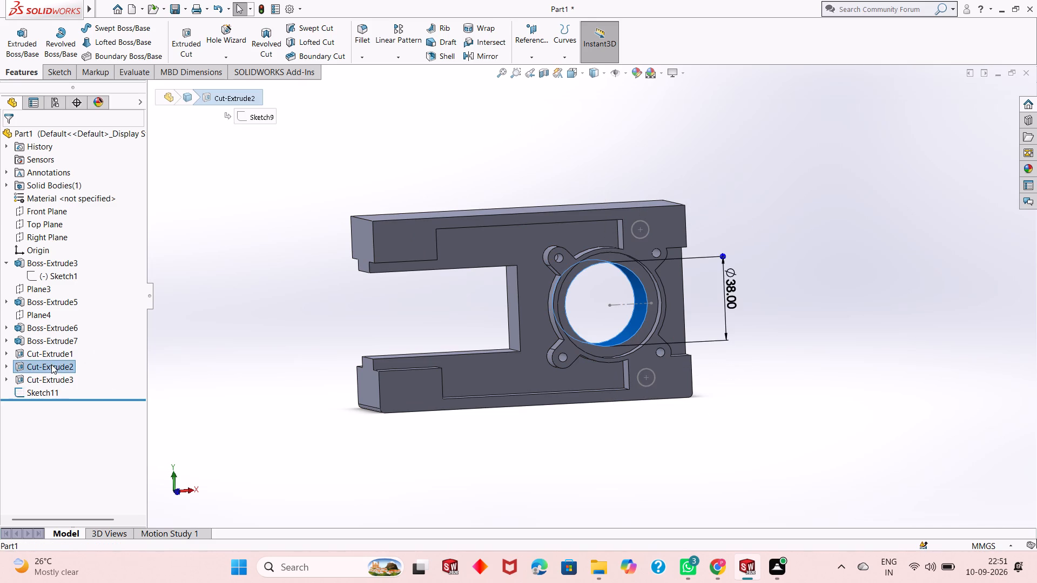
{"action": "left_click", "coordinate": [45, 389]}
{"action": "left_click", "coordinate": [60, 360]}
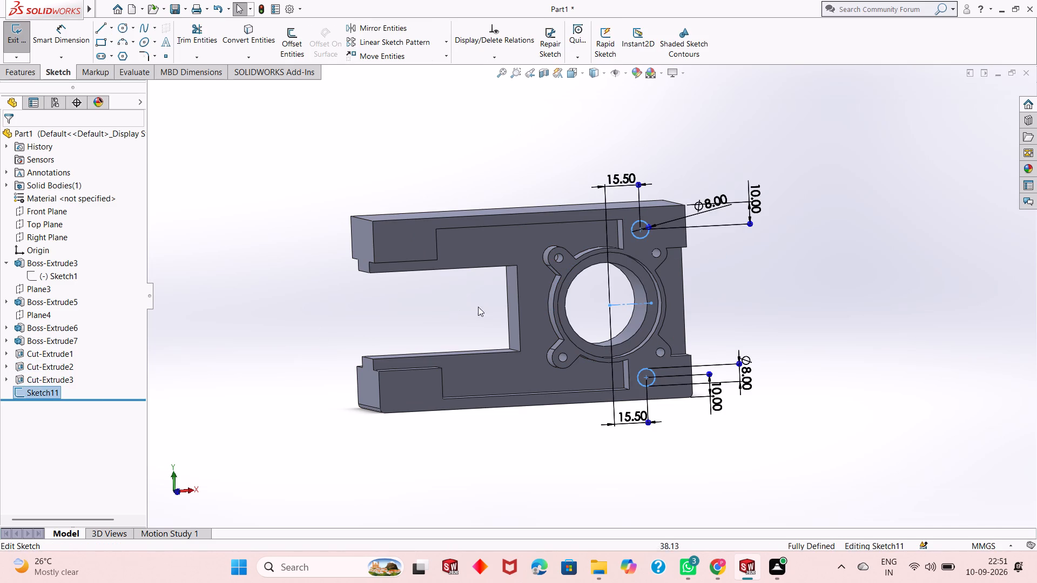
{"action": "key", "text": "ctrl+8"}
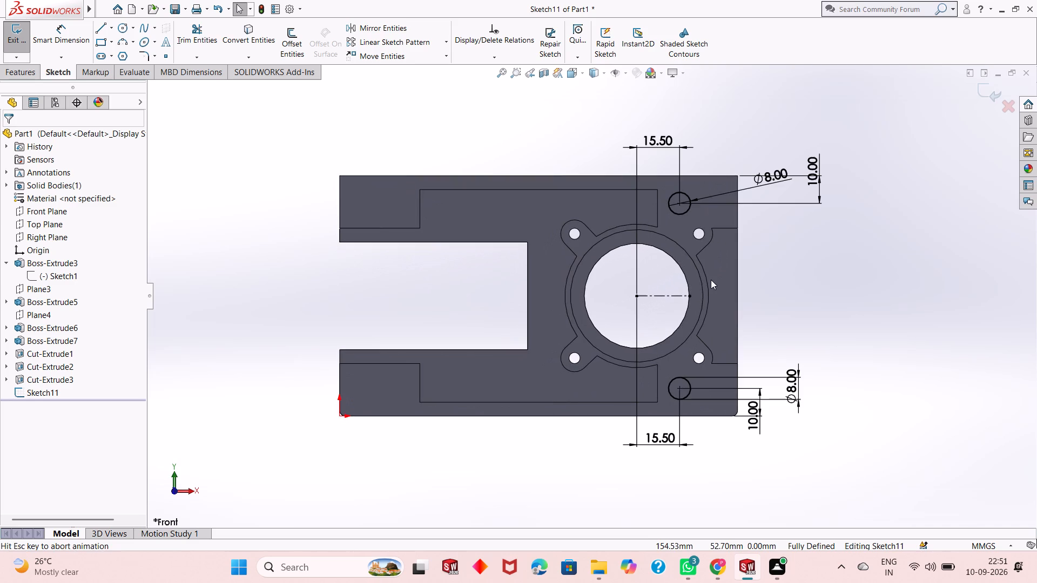
{"action": "right_click", "coordinate": [671, 295]}
{"action": "left_click", "coordinate": [707, 456]}
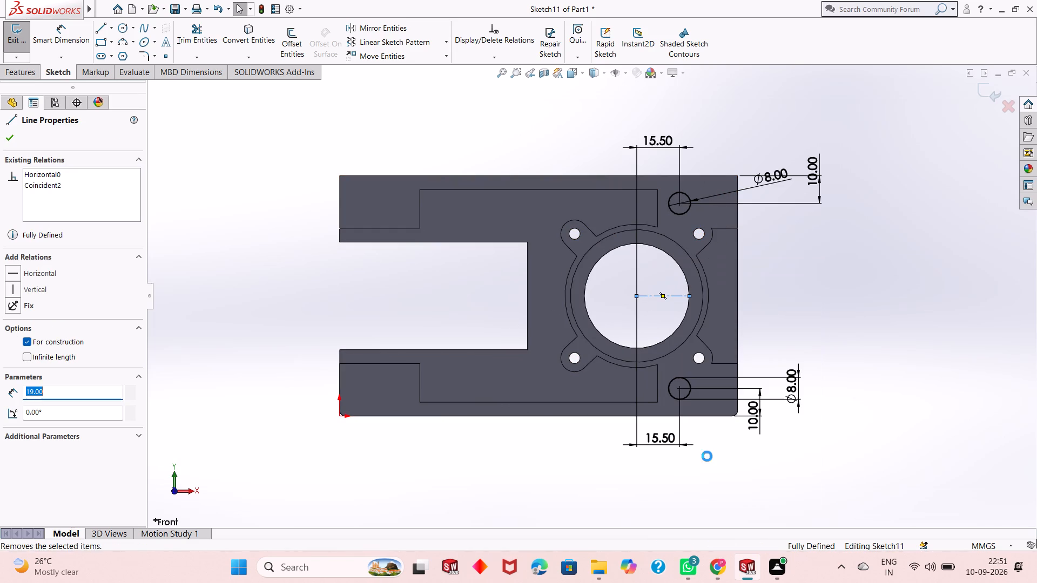
{"action": "left_click", "coordinate": [448, 284]}
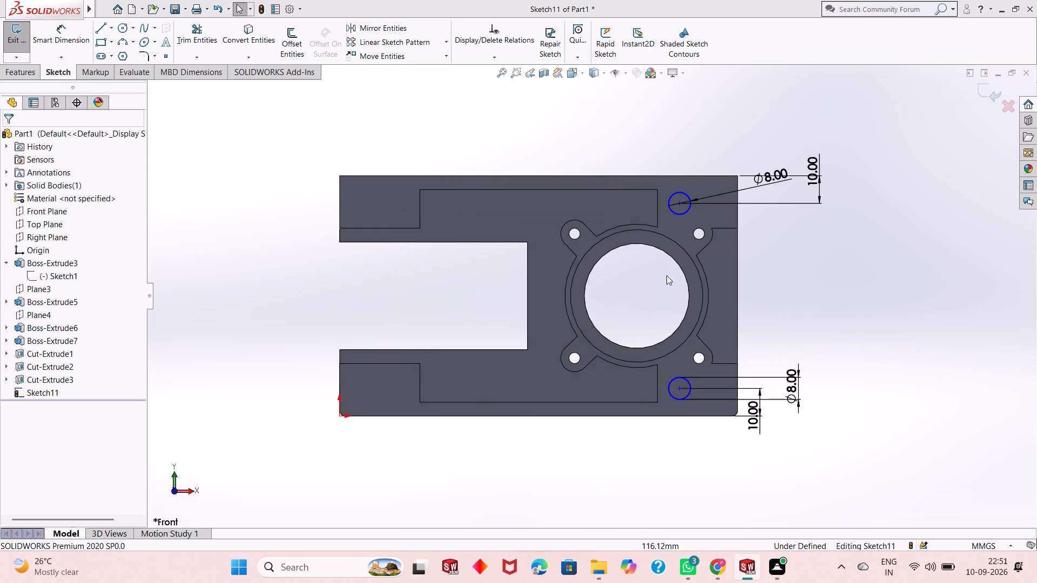
Extrude-cut the two 8 mm circles through the whole block using the Through All end condition.
{"action": "middle_click_drag", "start_coordinate": [778, 297], "coordinate": [806, 322]}
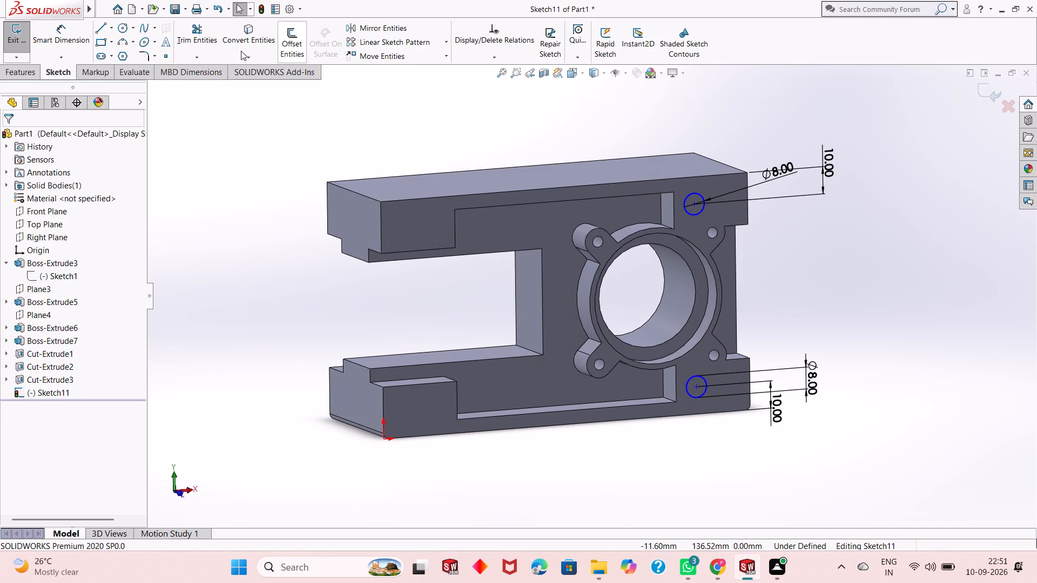
{"action": "left_click", "coordinate": [29, 73]}
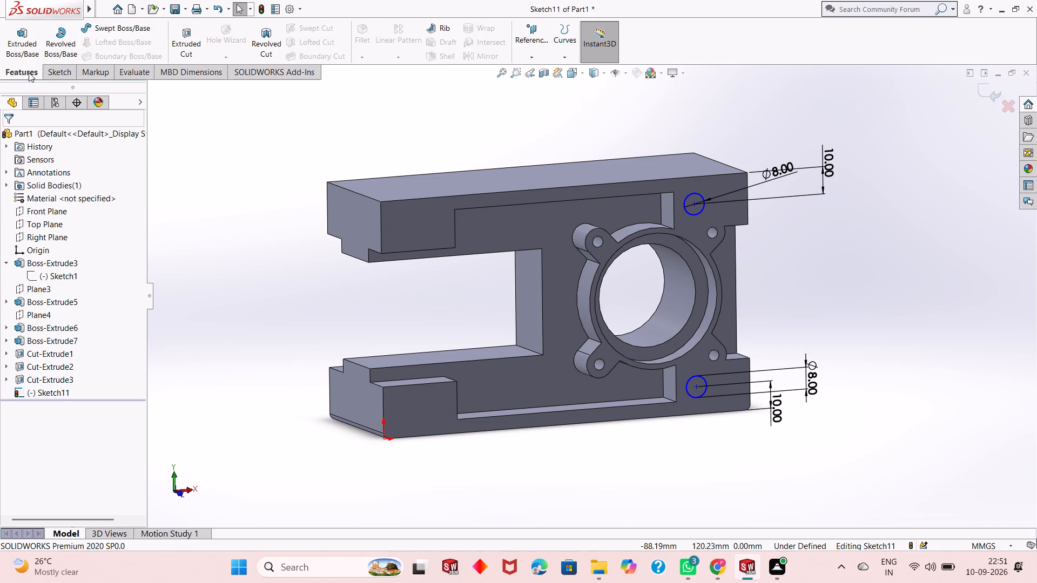
{"action": "left_click", "coordinate": [179, 40]}
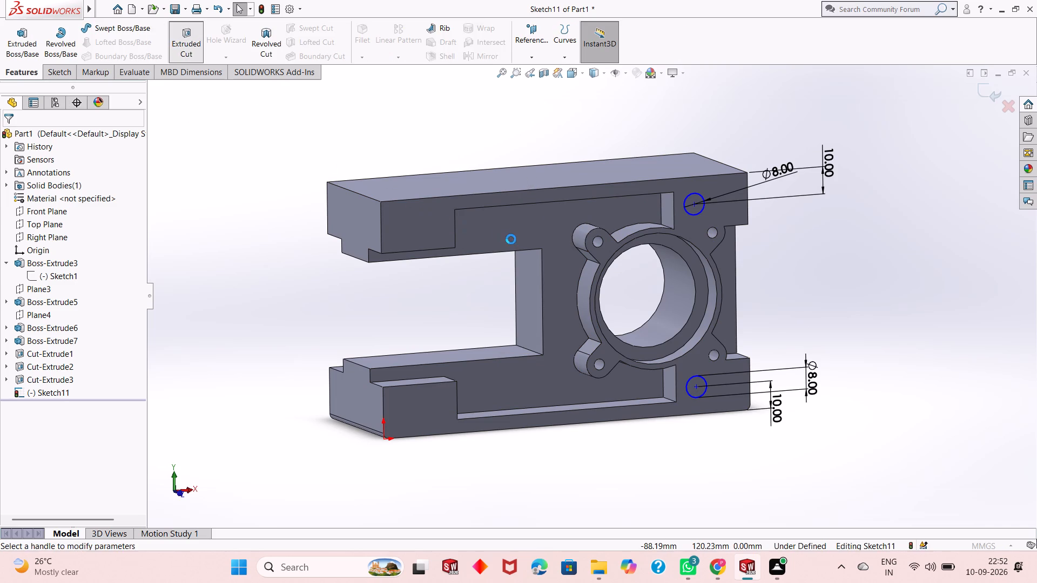
{"action": "middle_click_drag", "start_coordinate": [566, 243], "coordinate": [637, 248]}
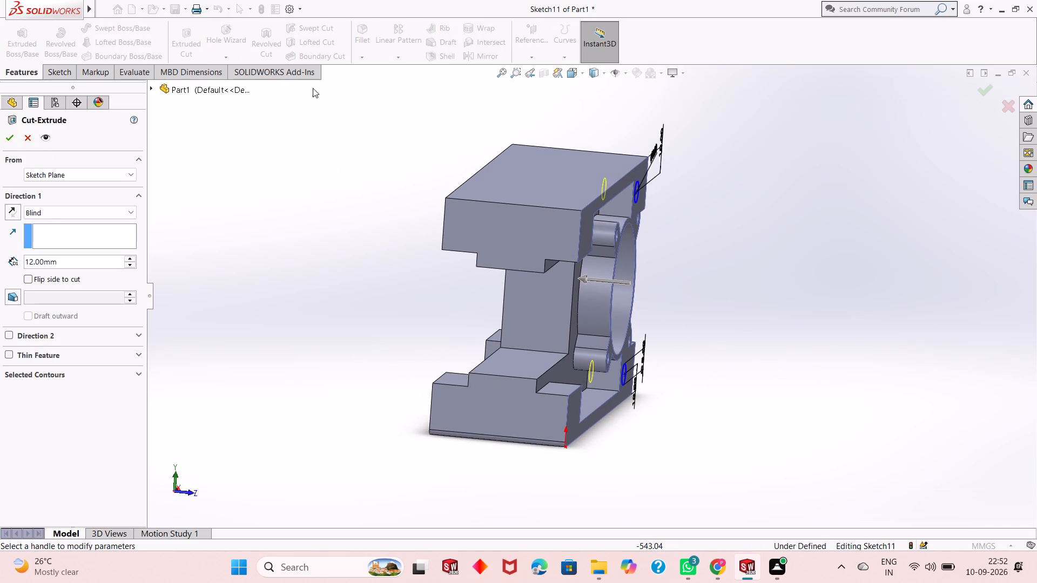
{"action": "left_click", "coordinate": [93, 208]}
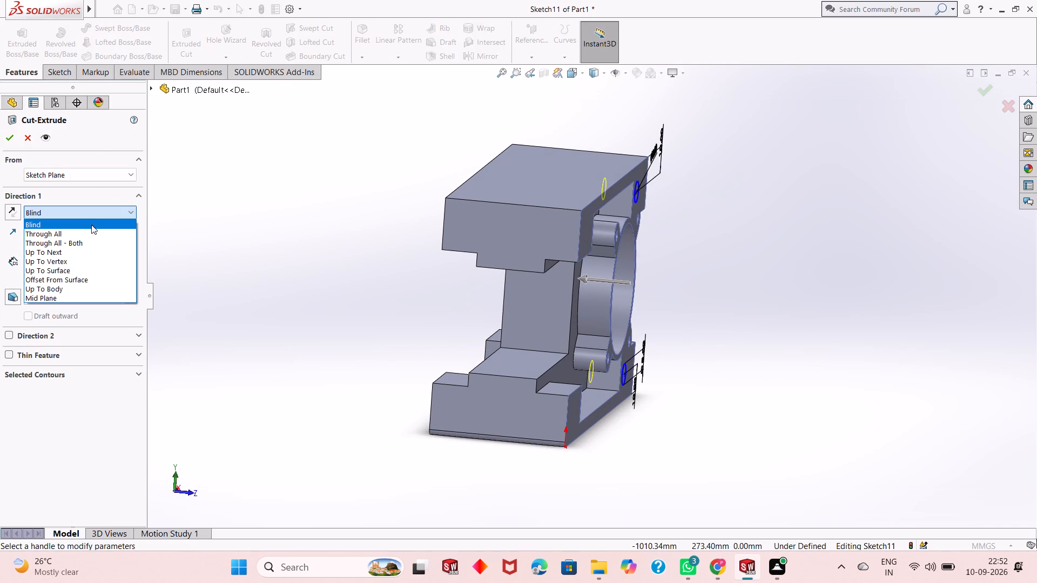
{"action": "left_click", "coordinate": [91, 232]}
{"action": "middle_click_drag", "start_coordinate": [400, 219], "coordinate": [395, 216]}
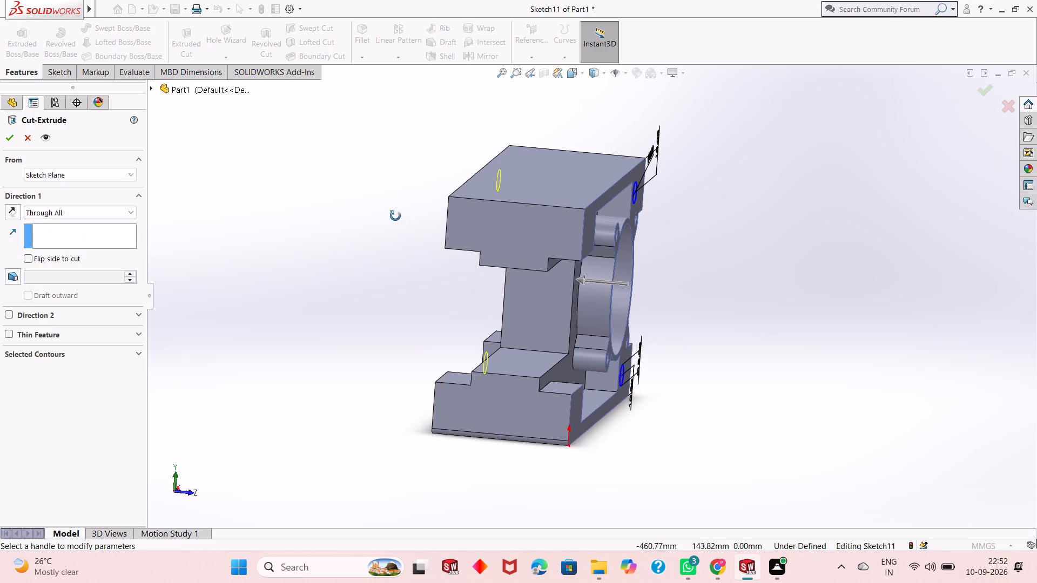
{"action": "middle_click_drag", "start_coordinate": [395, 216], "coordinate": [349, 209]}
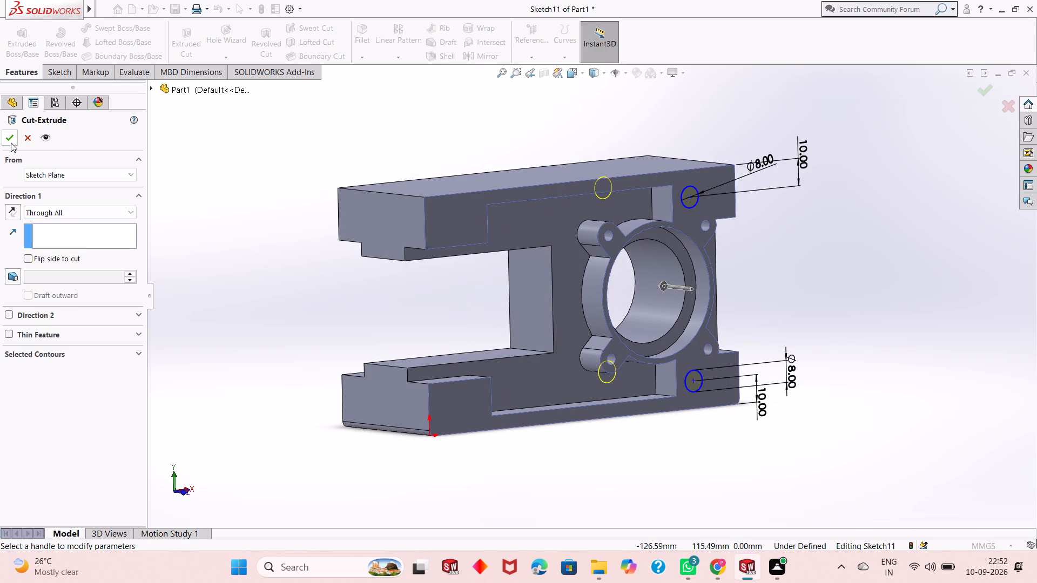
{"action": "left_click", "coordinate": [10, 142]}
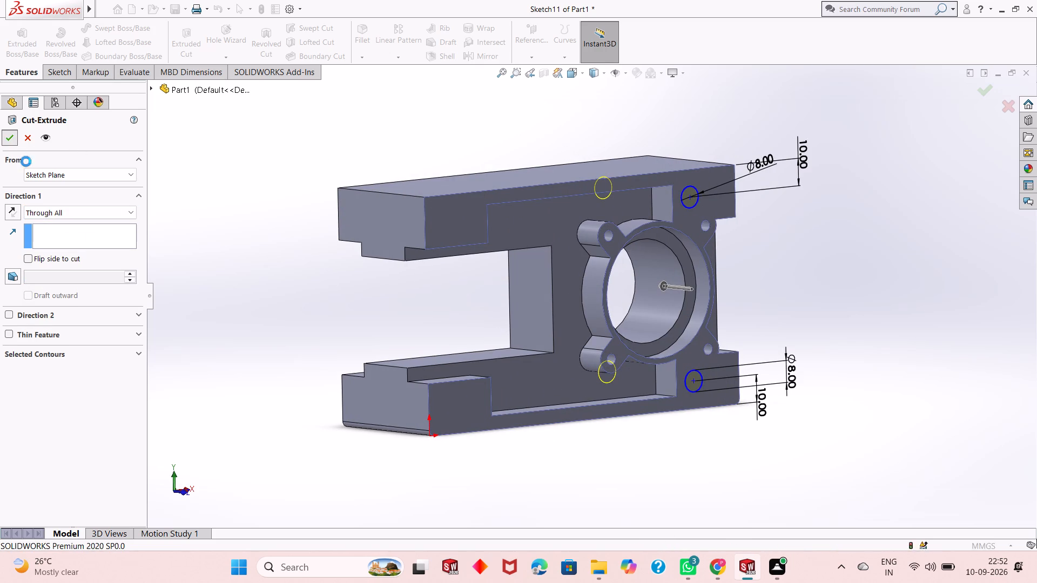
{"action": "middle_click_drag", "start_coordinate": [646, 307], "coordinate": [582, 301]}
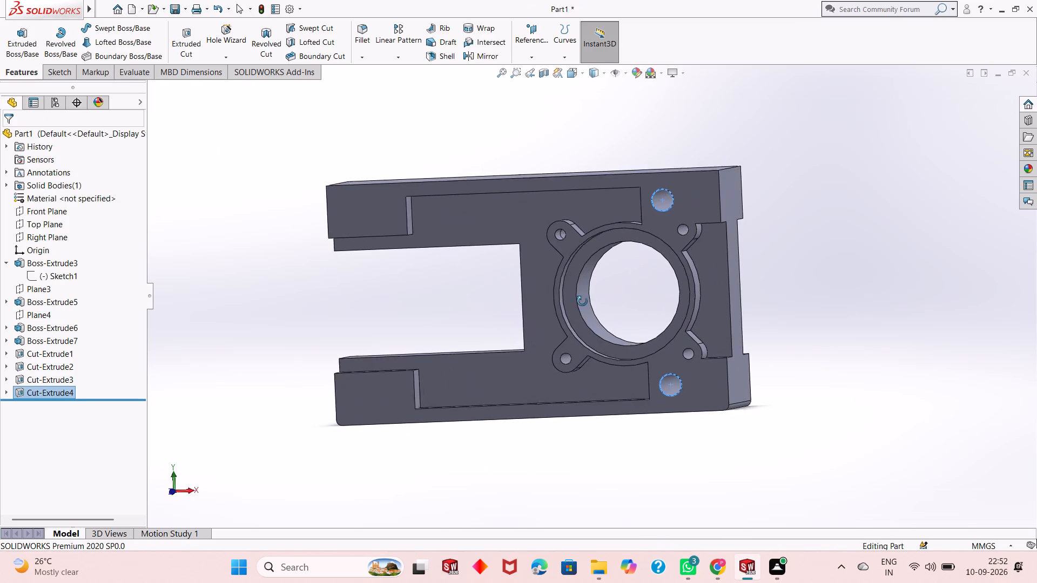
{"action": "middle_click_drag", "start_coordinate": [582, 301], "coordinate": [615, 302]}
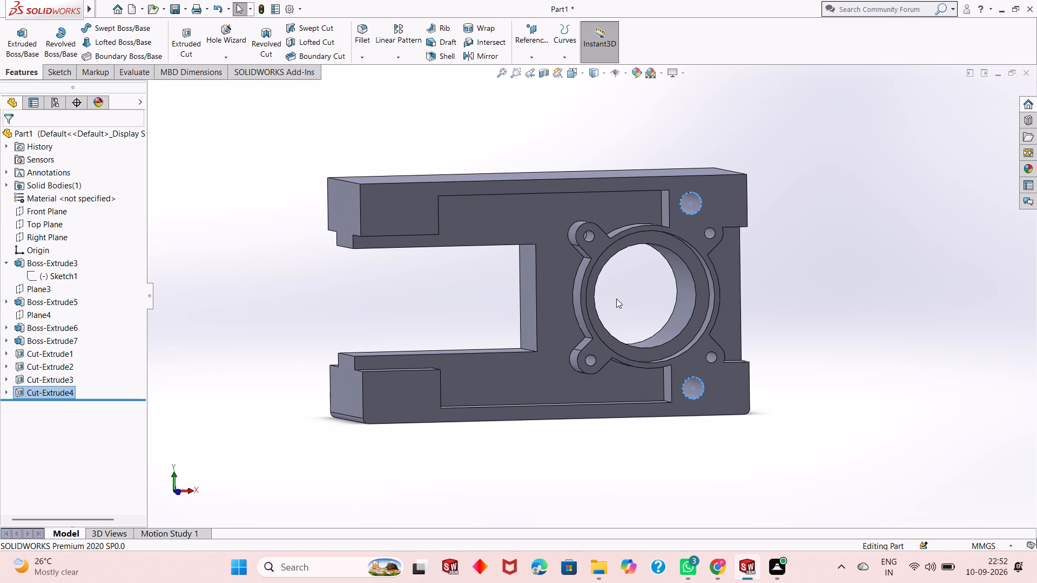
{"action": "key", "text": "Escape"}
Start a new sketch on the block's front face and view it straight on.
{"action": "scroll", "coordinate": [705, 315], "scroll_direction": "down", "scroll_amount": 2}
{"action": "scroll", "coordinate": [705, 314], "scroll_direction": "up", "scroll_amount": 2}
{"action": "middle_click_drag", "start_coordinate": [705, 314], "coordinate": [683, 310]}
{"action": "scroll", "coordinate": [560, 363], "scroll_direction": "up", "scroll_amount": 1}
{"action": "left_click", "coordinate": [371, 367]}
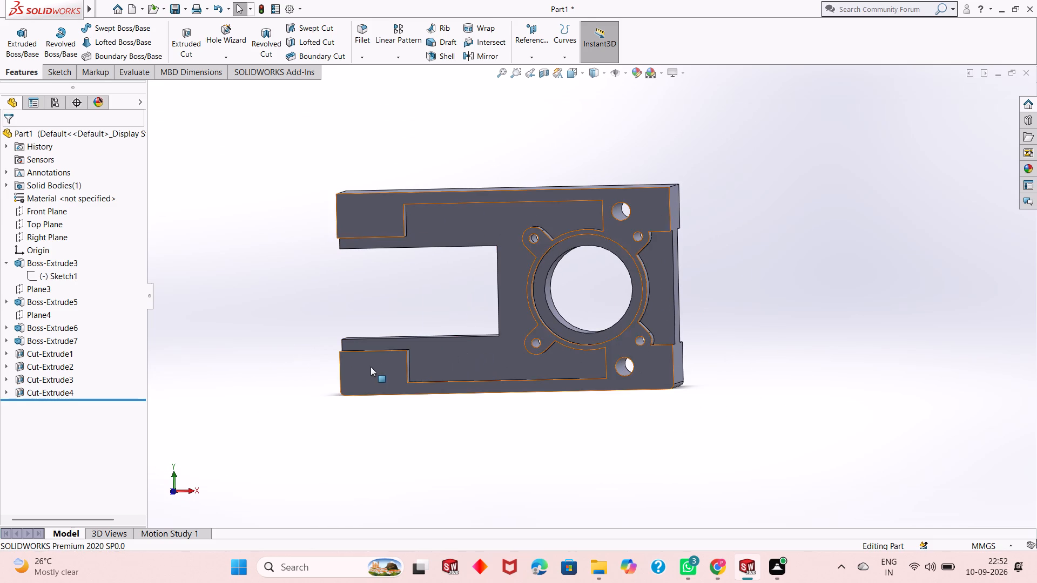
{"action": "left_click", "coordinate": [410, 341]}
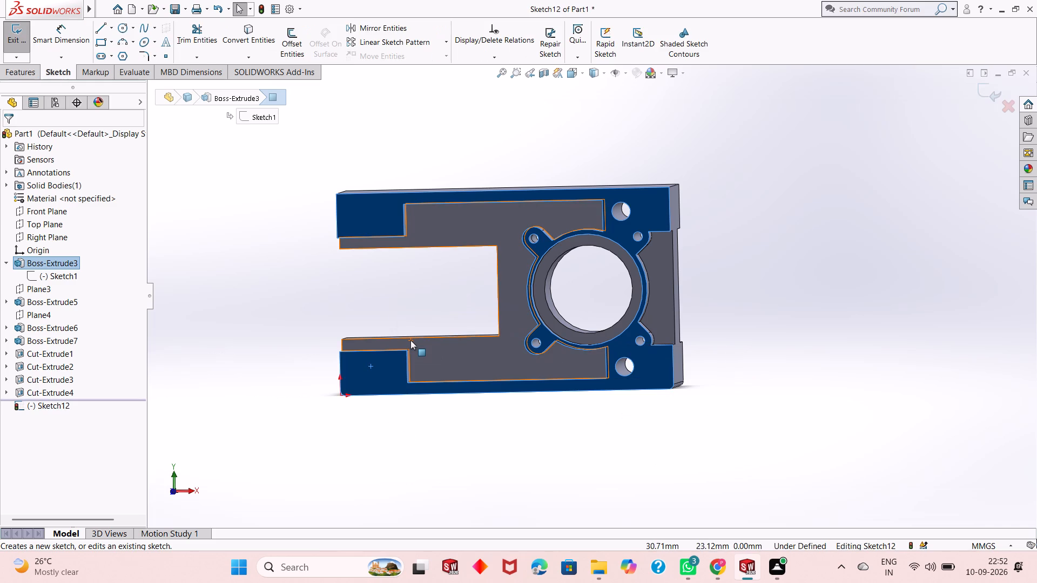
{"action": "key", "text": "ctrl+8"}
{"action": "key", "text": "Escape"}
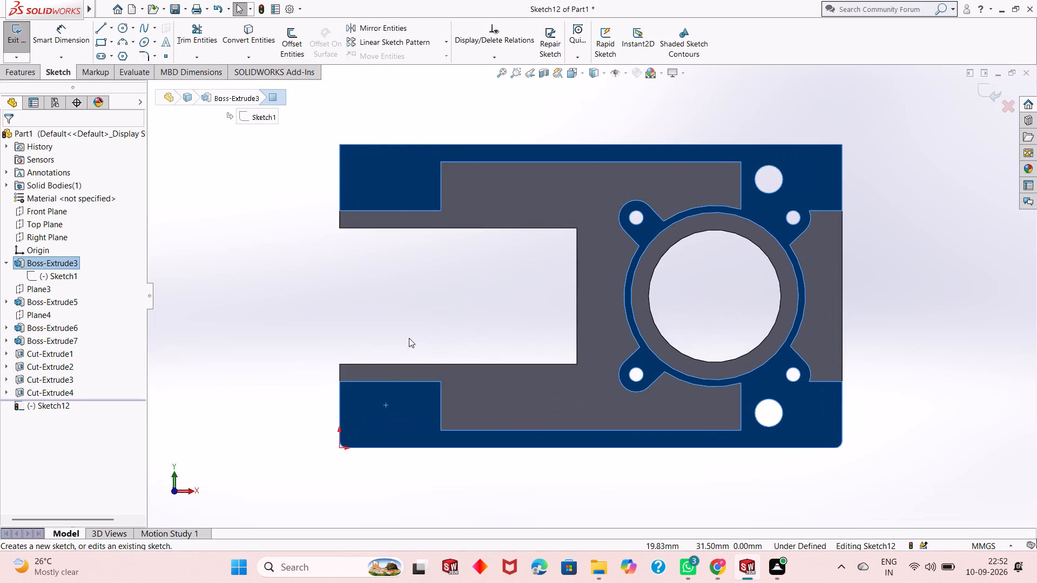
Sketch a circle about 7.8 mm in diameter near the open end of the block's lower arm.
{"action": "scroll", "coordinate": [395, 391], "scroll_direction": "up", "scroll_amount": 3}
{"action": "scroll", "coordinate": [442, 390], "scroll_direction": "down", "scroll_amount": 1}
{"action": "scroll", "coordinate": [490, 288], "scroll_direction": "down", "scroll_amount": 2}
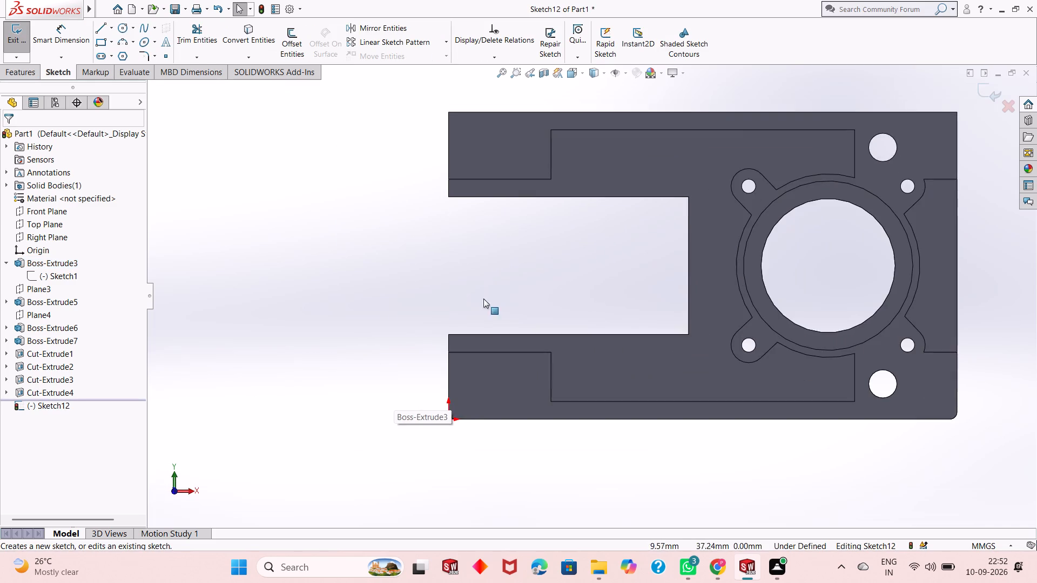
{"action": "scroll", "coordinate": [537, 371], "scroll_direction": "up", "scroll_amount": 1}
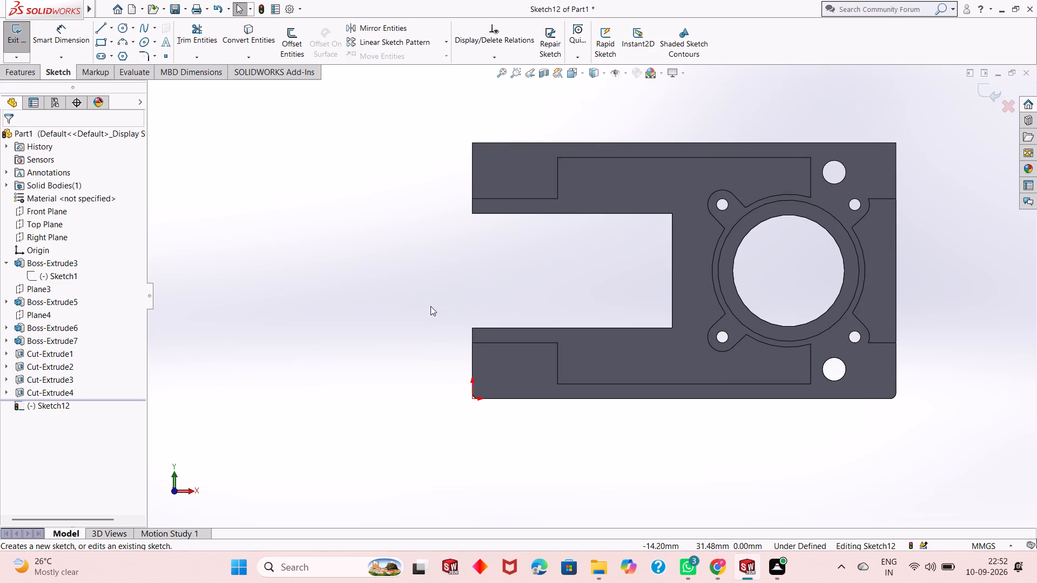
{"action": "scroll", "coordinate": [482, 394], "scroll_direction": "down", "scroll_amount": 1}
{"action": "scroll", "coordinate": [488, 361], "scroll_direction": "up", "scroll_amount": 1}
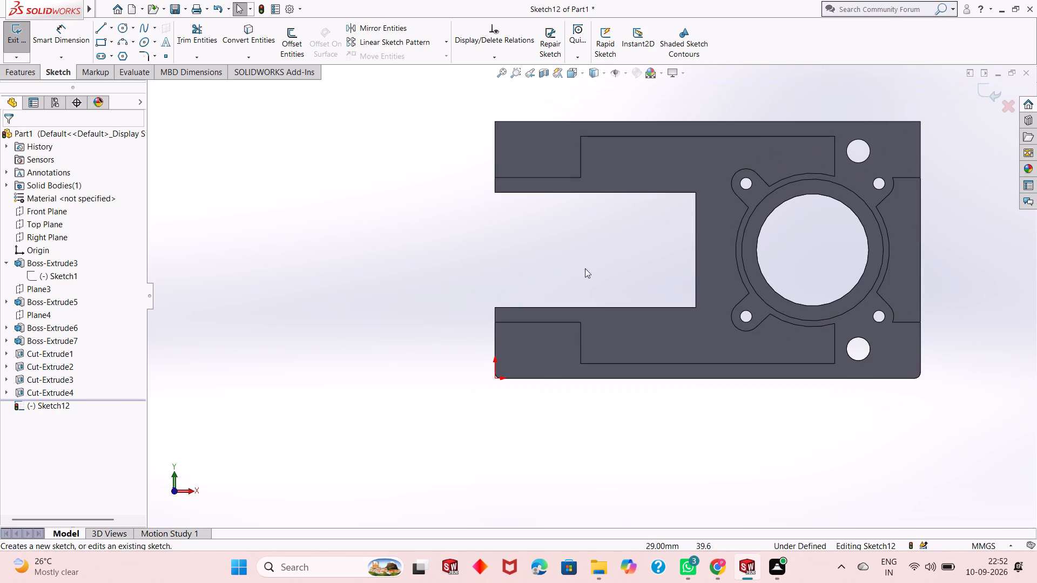
{"action": "left_click", "coordinate": [122, 27]}
{"action": "left_click", "coordinate": [534, 340]}
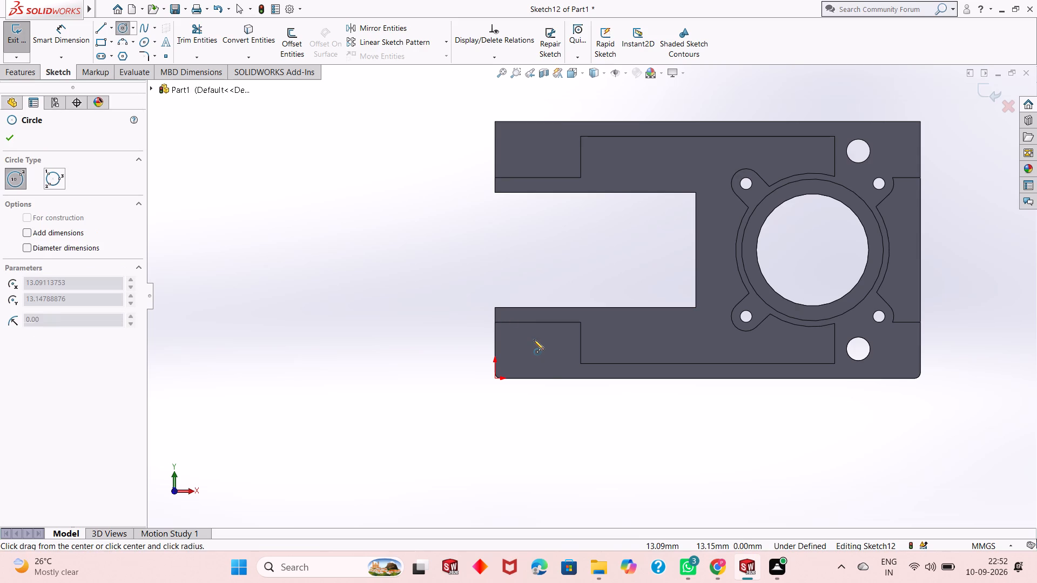
{"action": "left_click", "coordinate": [542, 348]}
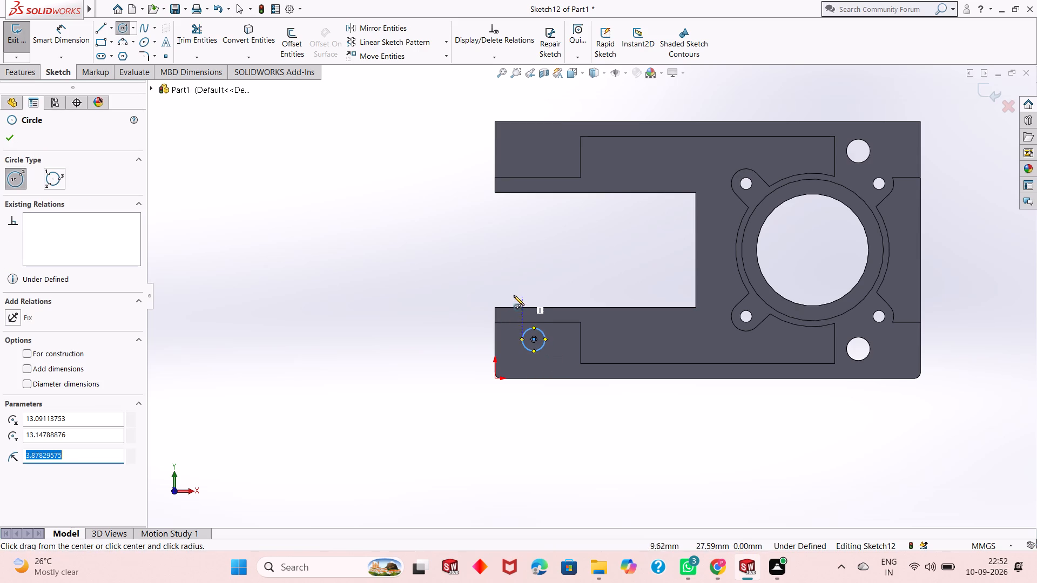
{"action": "scroll", "coordinate": [526, 331], "scroll_direction": "down", "scroll_amount": 3}
{"action": "scroll", "coordinate": [585, 369], "scroll_direction": "down", "scroll_amount": 1}
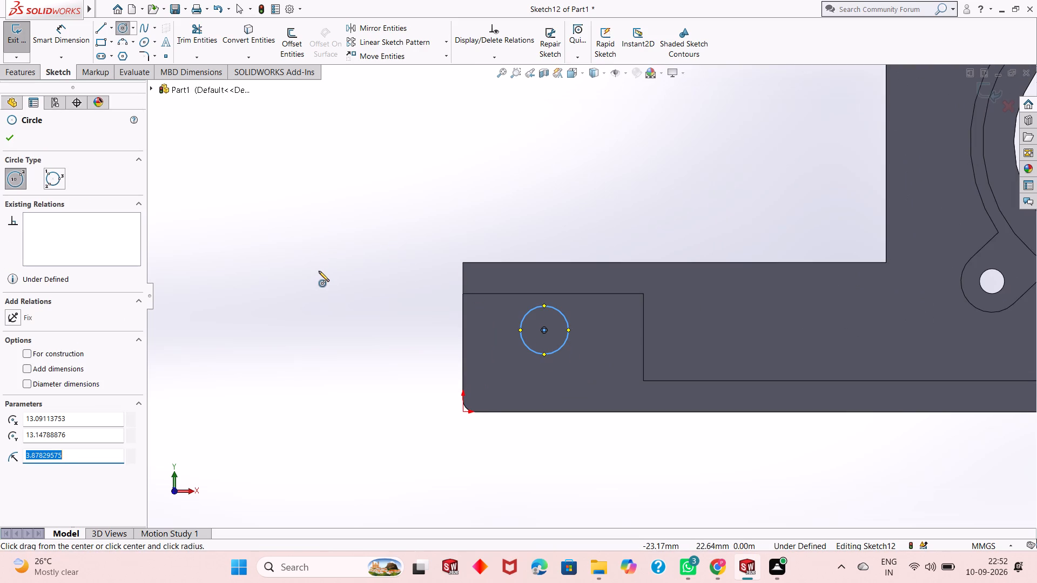
{"action": "key", "text": "Escape"}
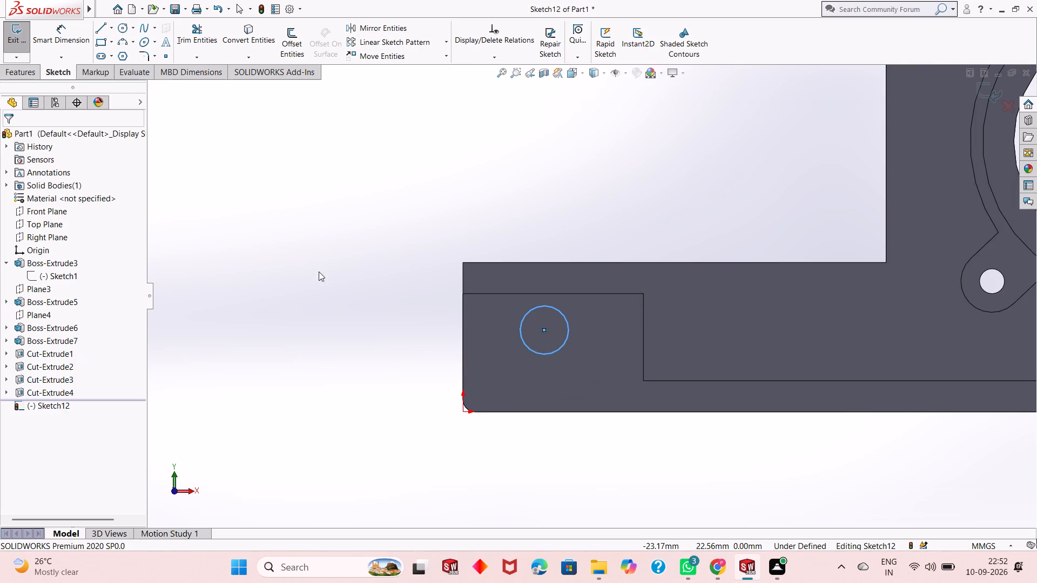
{"action": "key", "text": "Escape"}
{"action": "key", "text": "Escape"}
Dimension the diameter of the new circle on the lower arm as 6 mm.
{"action": "left_click", "coordinate": [66, 42]}
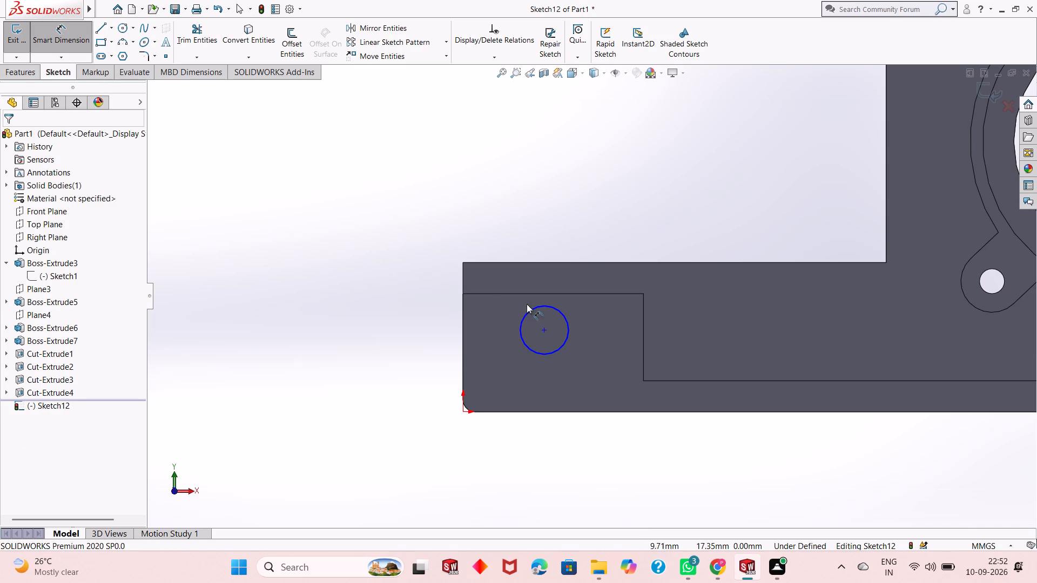
{"action": "left_click", "coordinate": [545, 307]}
{"action": "left_click", "coordinate": [645, 218]}
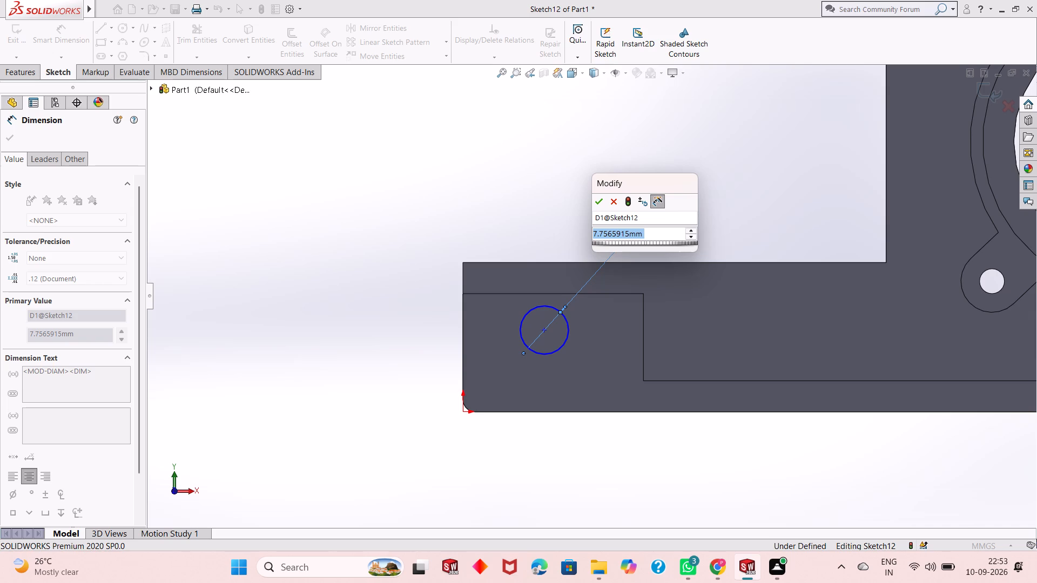
{"action": "scroll", "coordinate": [646, 215], "scroll_direction": "down", "scroll_amount": 2}
{"action": "scroll", "coordinate": [636, 233], "scroll_direction": "up", "scroll_amount": 1}
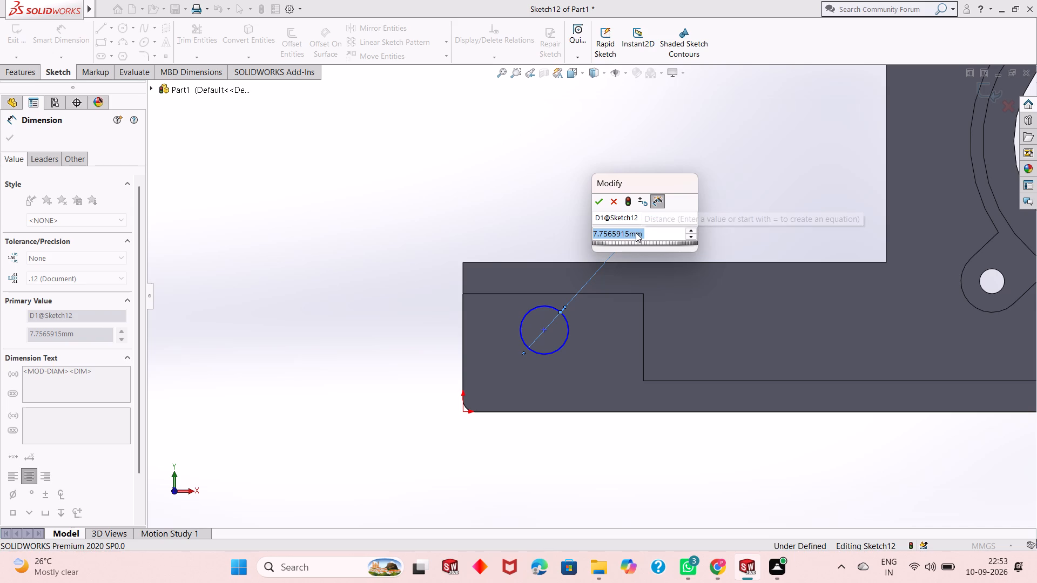
{"action": "scroll", "coordinate": [636, 233], "scroll_direction": "up", "scroll_amount": 1}
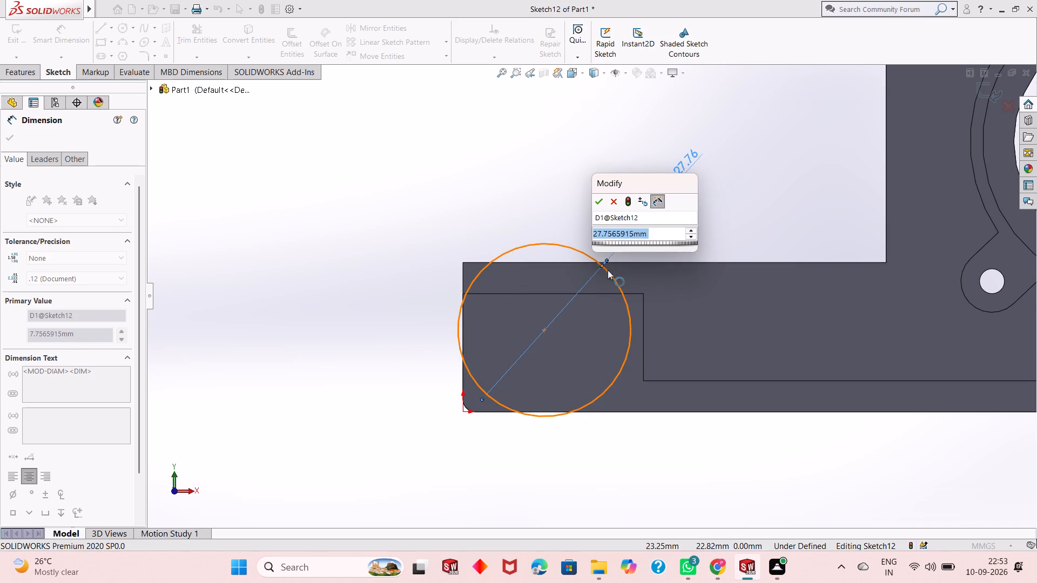
{"action": "key", "text": "Escape"}
{"action": "key", "text": "Escape"}
{"action": "double_click", "coordinate": [637, 206]}
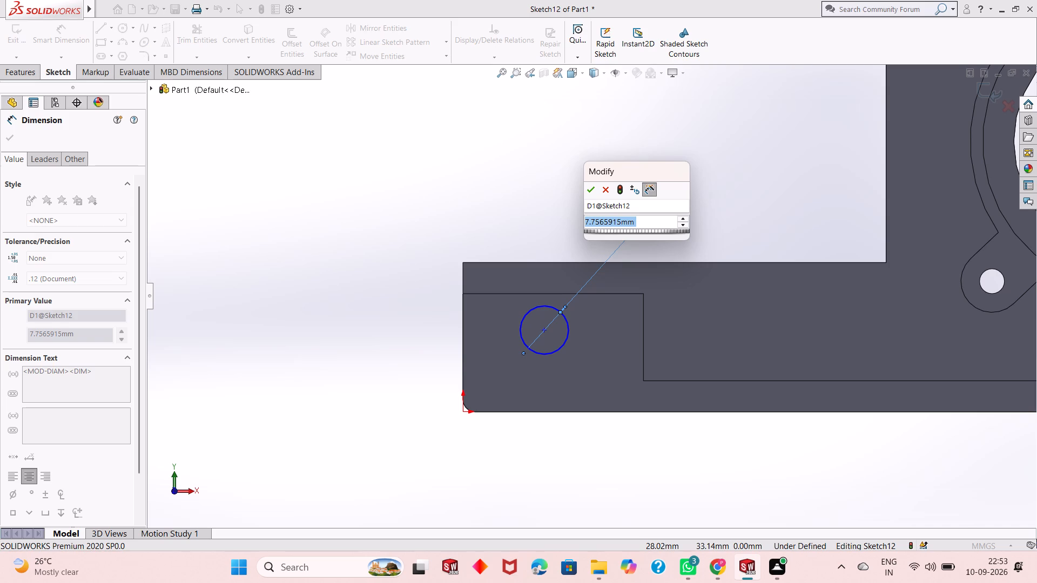
{"action": "key", "text": "6"}
{"action": "key", "text": "Return"}
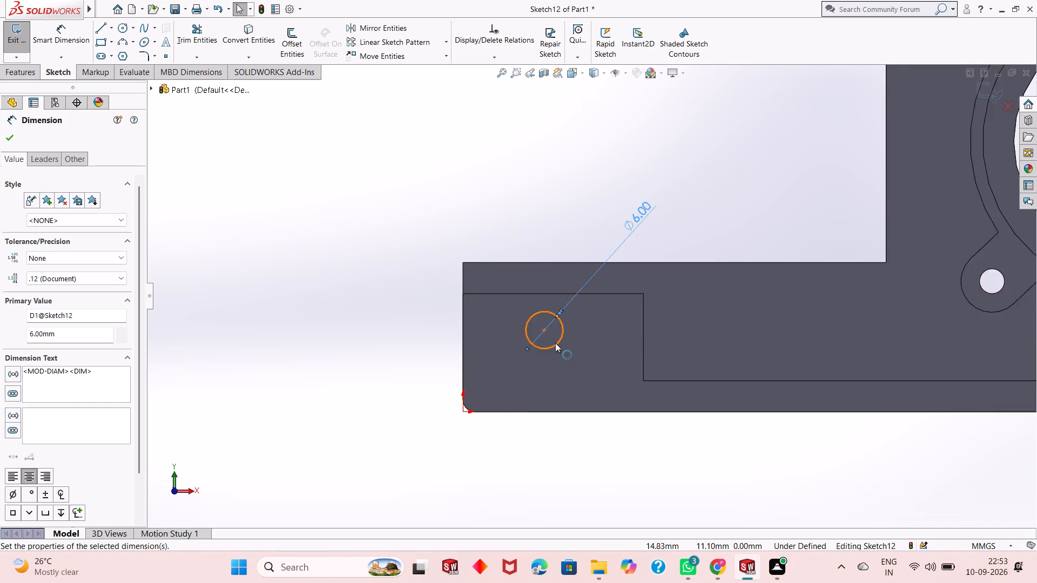
{"action": "scroll", "coordinate": [555, 343], "scroll_direction": "up", "scroll_amount": 3}
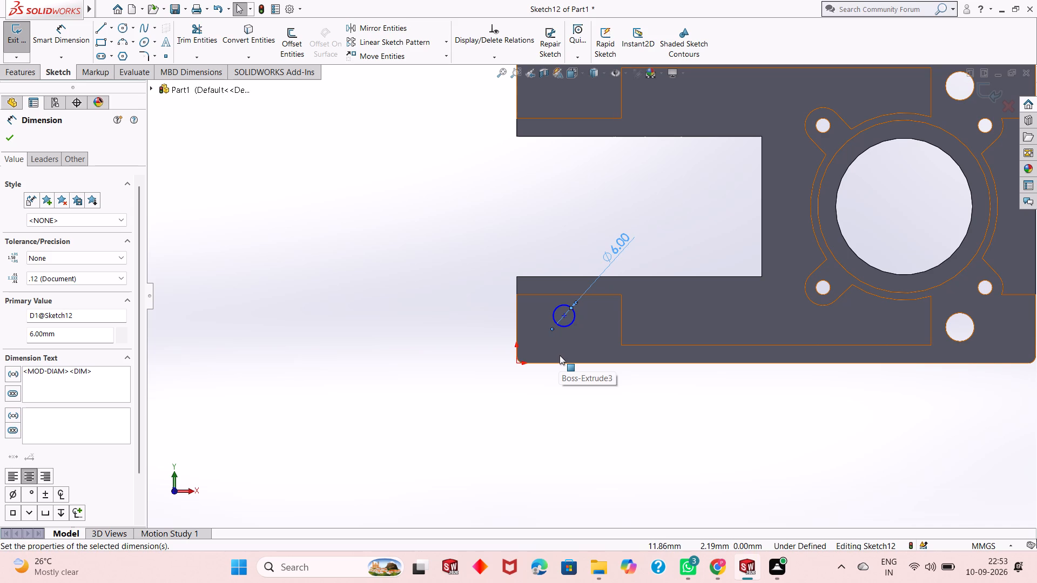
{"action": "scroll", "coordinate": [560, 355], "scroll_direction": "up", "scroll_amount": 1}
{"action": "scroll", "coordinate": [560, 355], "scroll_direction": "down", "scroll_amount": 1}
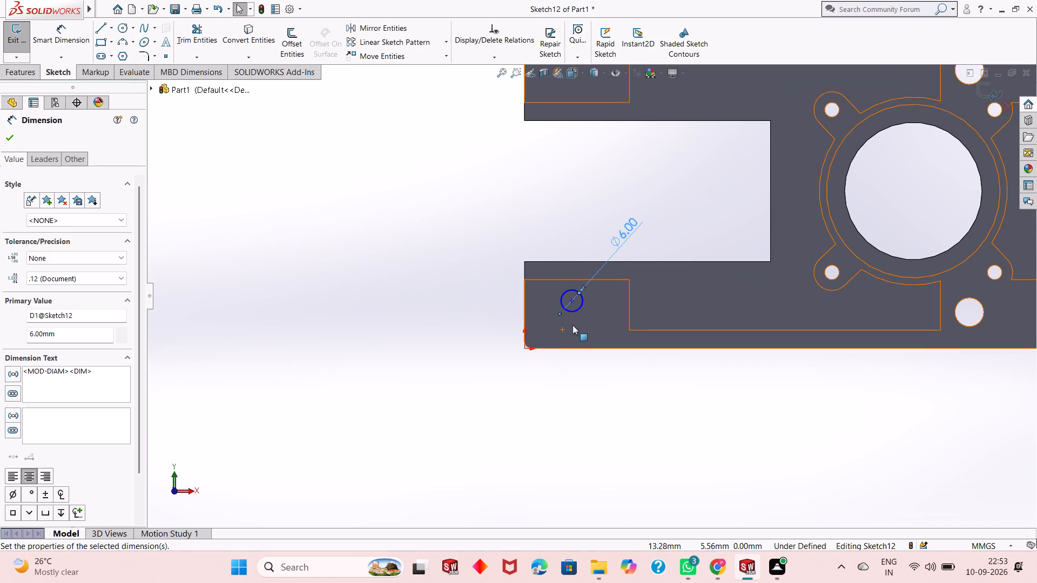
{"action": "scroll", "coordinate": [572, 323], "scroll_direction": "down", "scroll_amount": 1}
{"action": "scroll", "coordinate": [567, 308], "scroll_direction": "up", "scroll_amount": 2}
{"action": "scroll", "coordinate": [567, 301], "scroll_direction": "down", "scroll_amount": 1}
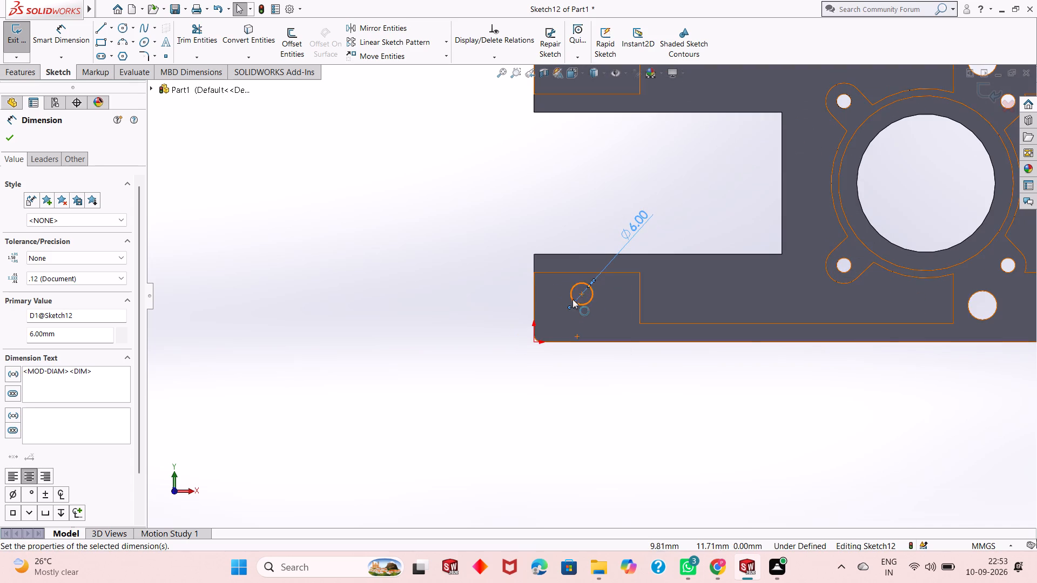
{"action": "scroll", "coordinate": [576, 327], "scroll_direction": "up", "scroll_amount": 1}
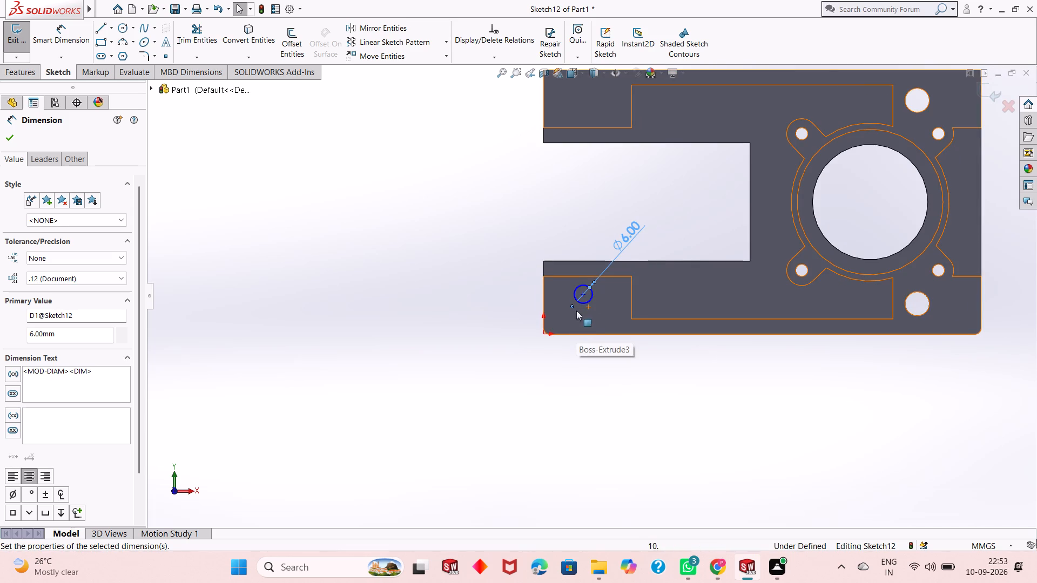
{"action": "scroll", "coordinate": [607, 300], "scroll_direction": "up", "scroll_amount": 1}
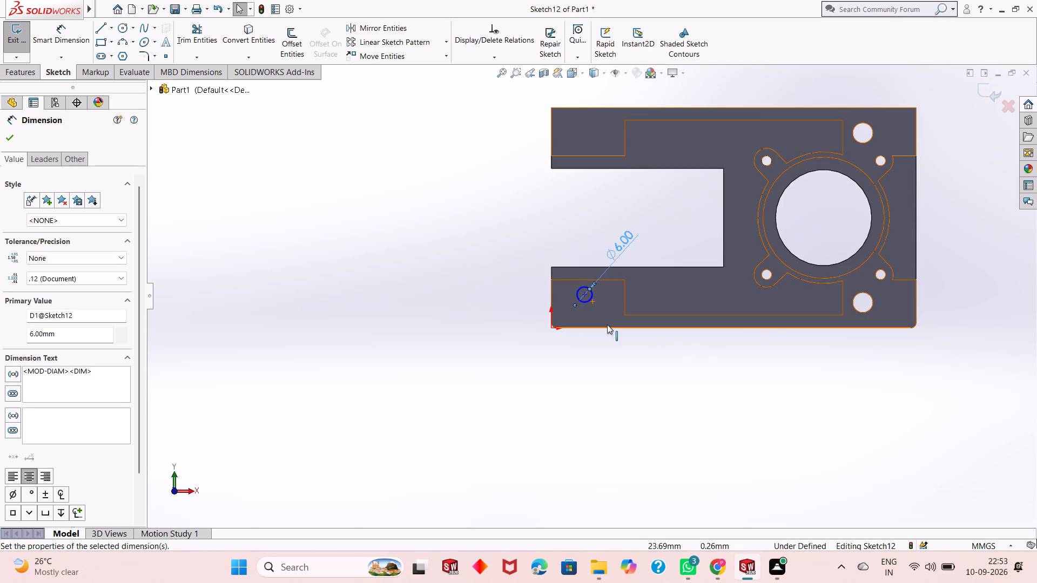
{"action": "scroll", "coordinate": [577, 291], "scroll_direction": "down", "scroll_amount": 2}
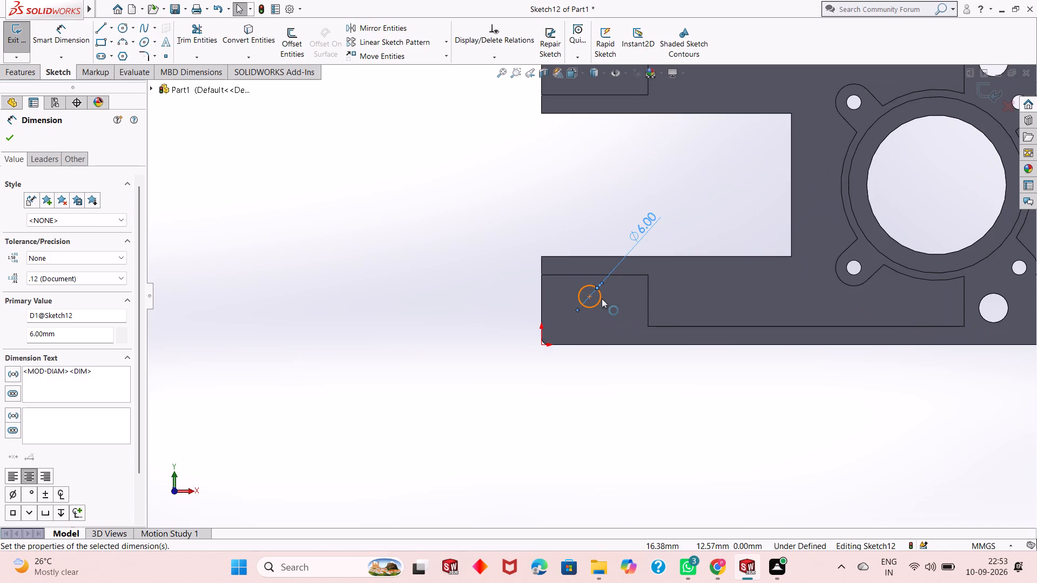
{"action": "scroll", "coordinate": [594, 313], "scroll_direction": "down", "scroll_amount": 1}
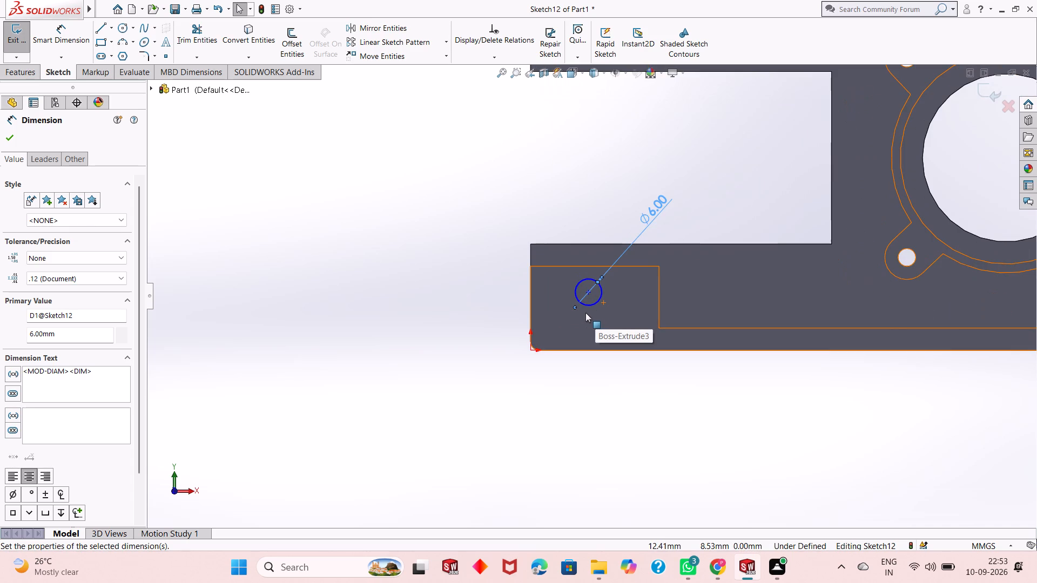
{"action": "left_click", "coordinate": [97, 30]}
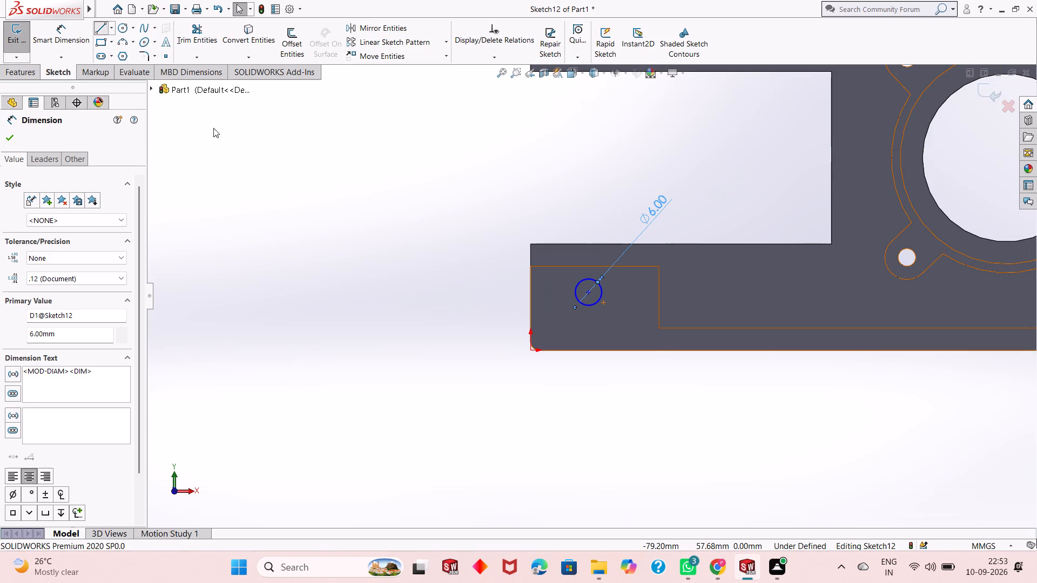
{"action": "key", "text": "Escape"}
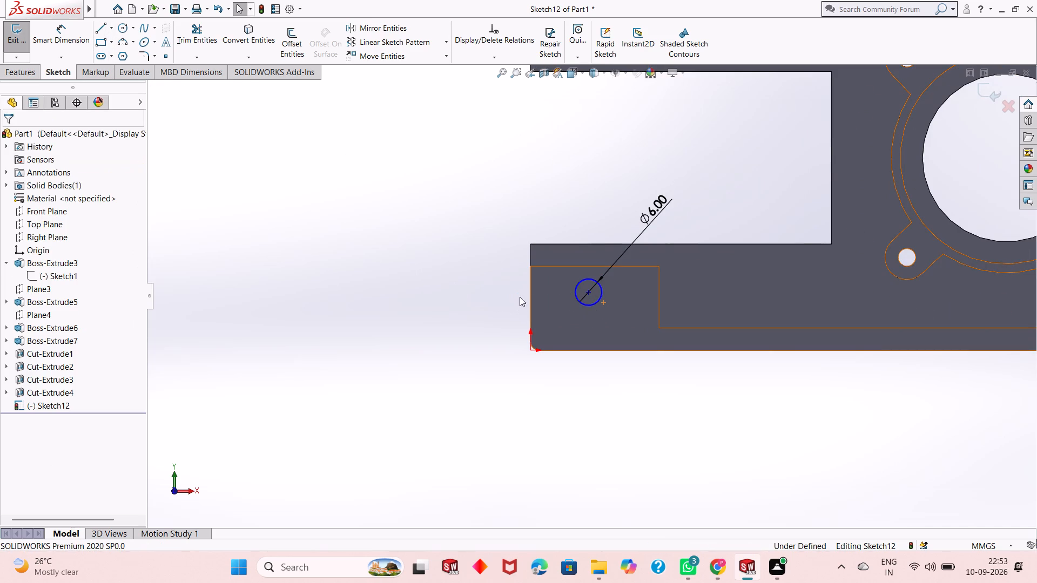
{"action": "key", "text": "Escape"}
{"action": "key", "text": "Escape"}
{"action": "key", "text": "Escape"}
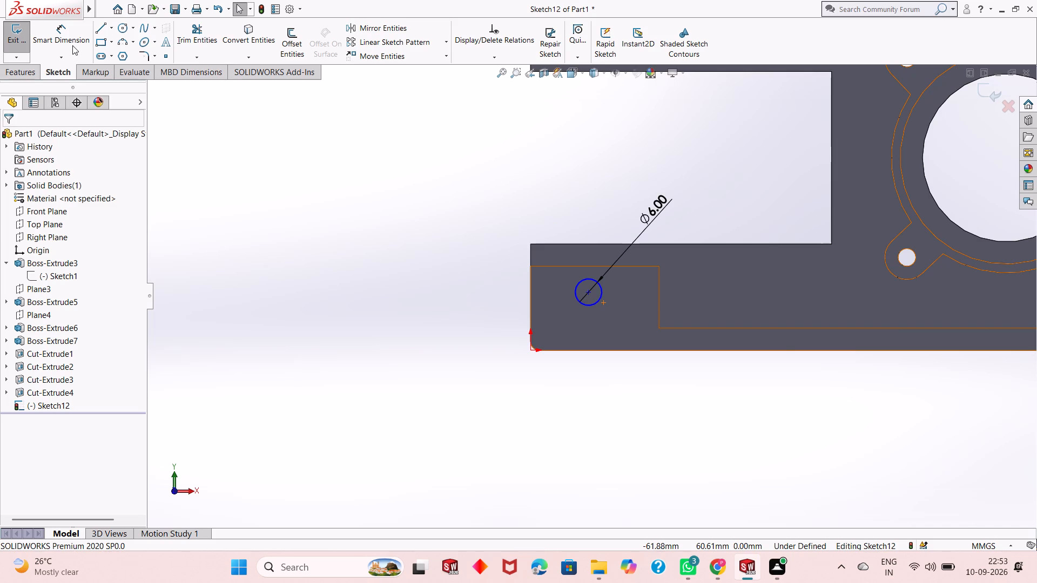
Dimension the lower-arm circle's centre at a horizontal distance of 19 mm from the origin at the block's corner.
{"action": "left_click", "coordinate": [72, 45]}
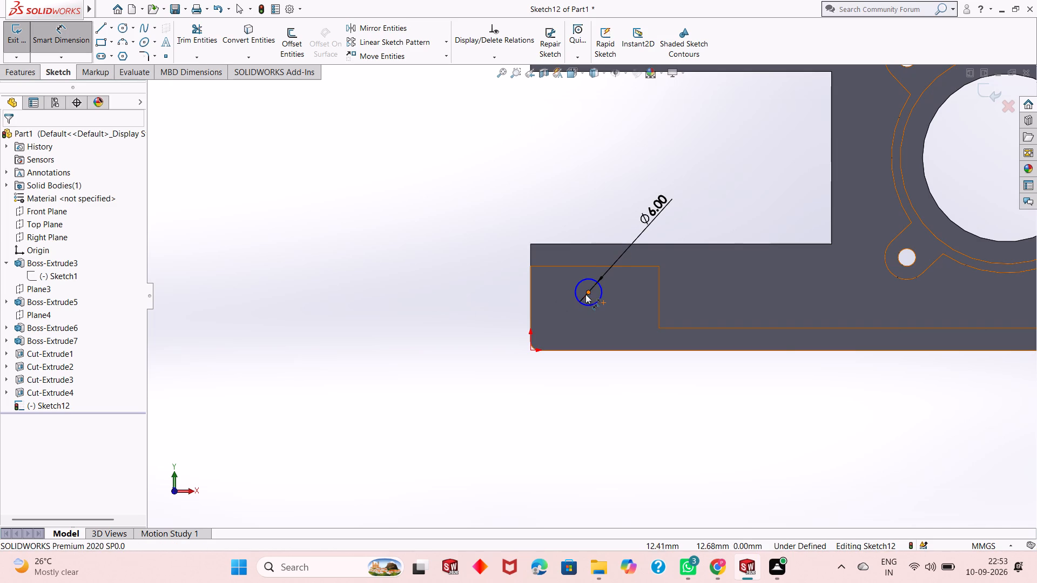
{"action": "left_click", "coordinate": [587, 294]}
{"action": "left_click", "coordinate": [529, 350]}
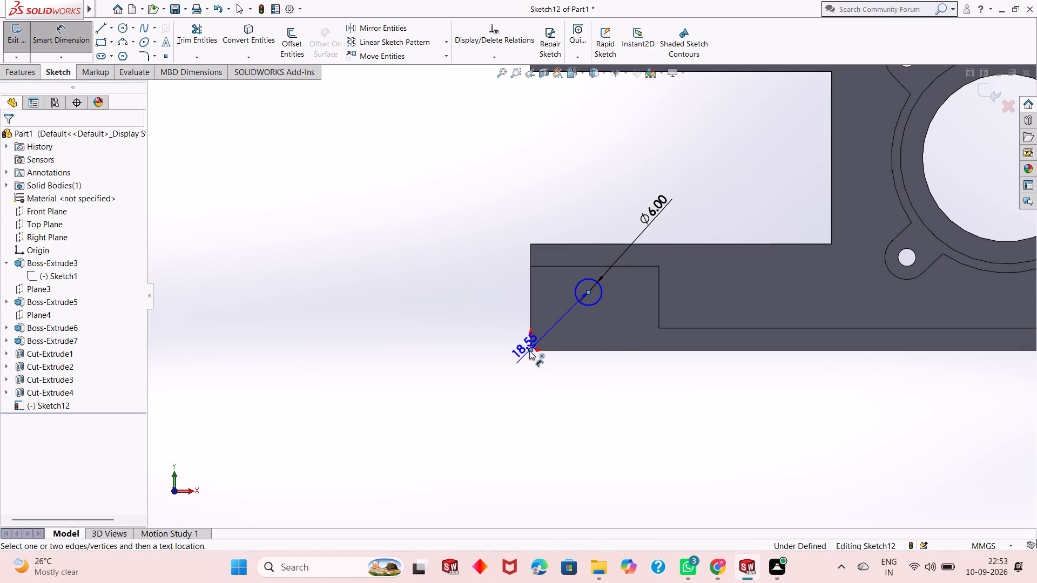
{"action": "left_click", "coordinate": [566, 447]}
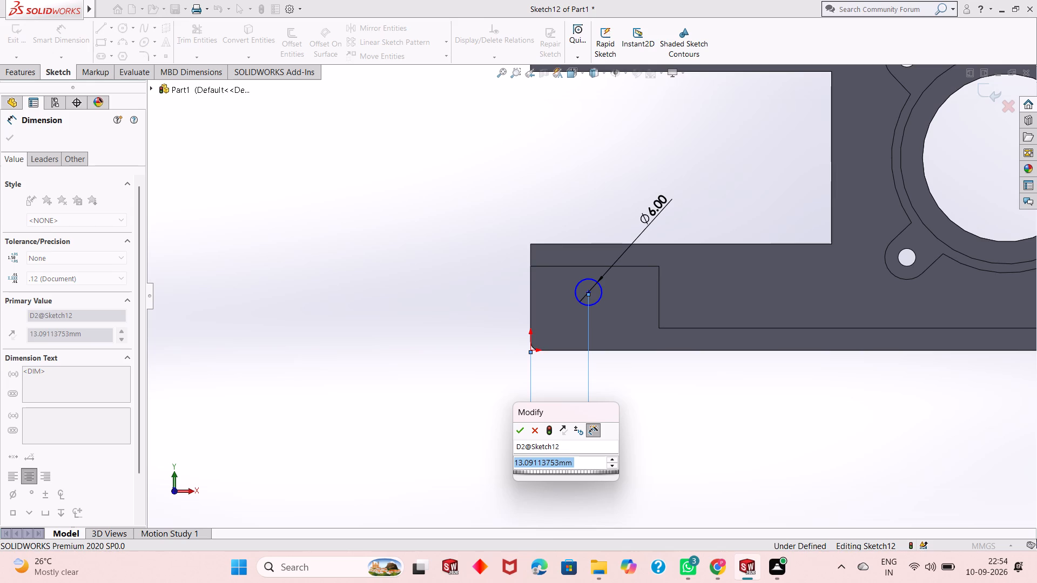
{"action": "type", "text": "19"}
{"action": "key", "text": "Return"}
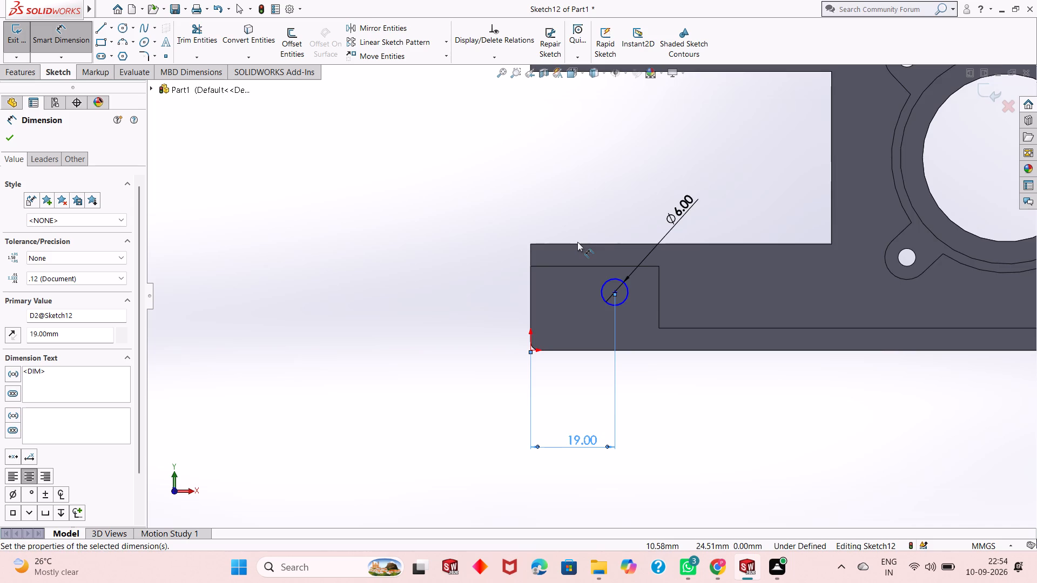
Add a vertical dimension between the lower-arm circle's centre and the origin at the block's corner.
{"action": "scroll", "coordinate": [577, 242], "scroll_direction": "up", "scroll_amount": 3}
{"action": "scroll", "coordinate": [587, 194], "scroll_direction": "down", "scroll_amount": 1}
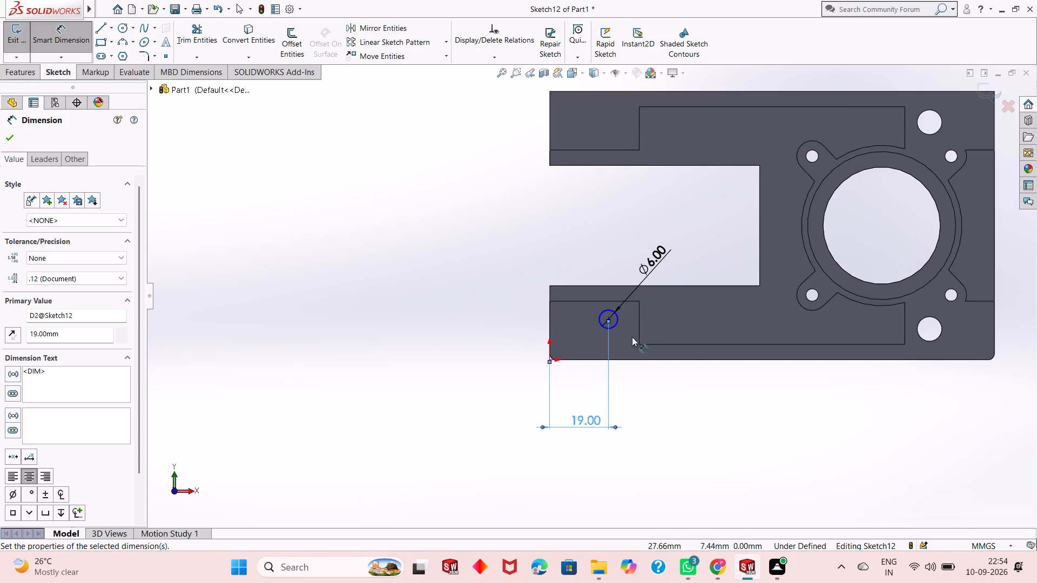
{"action": "scroll", "coordinate": [623, 331], "scroll_direction": "up", "scroll_amount": 1}
{"action": "scroll", "coordinate": [619, 326], "scroll_direction": "down", "scroll_amount": 4}
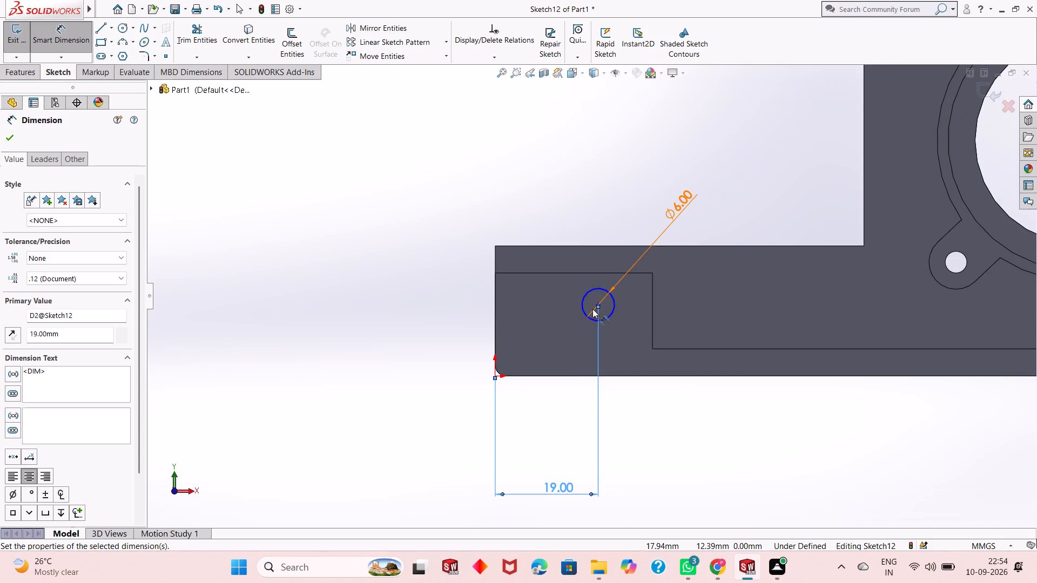
{"action": "left_click", "coordinate": [599, 304]}
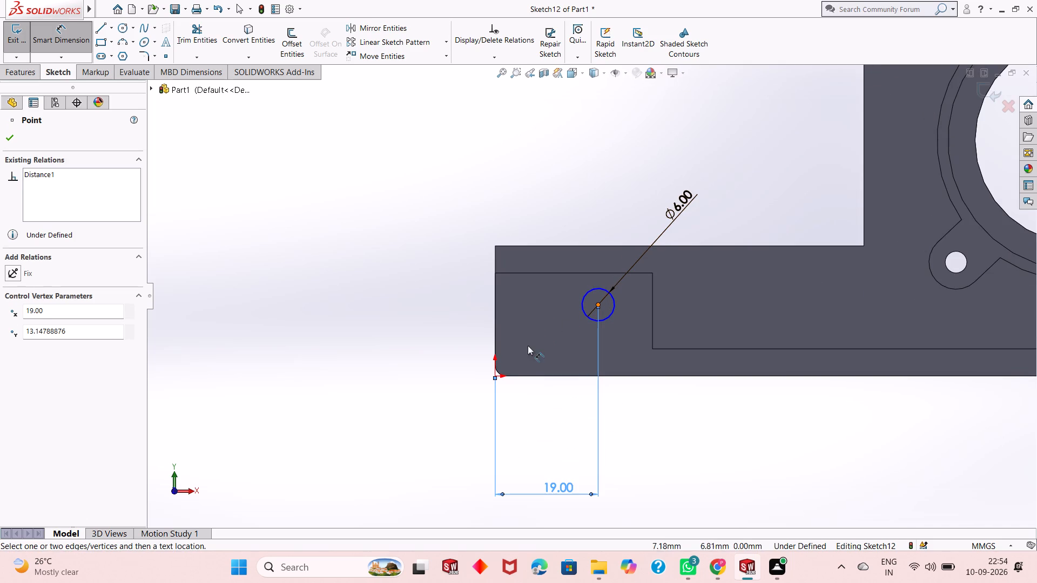
{"action": "left_click", "coordinate": [494, 374]}
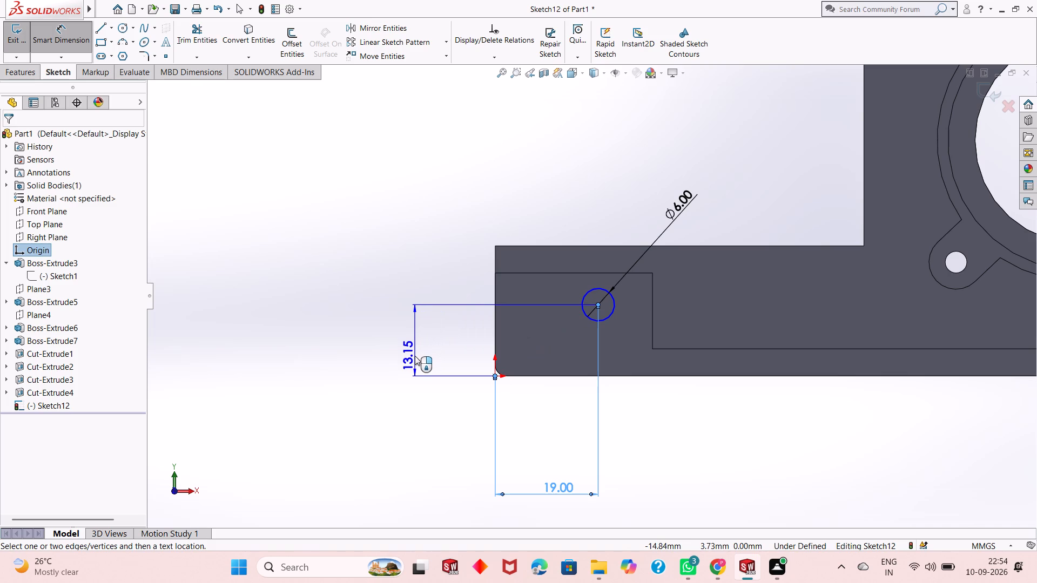
{"action": "left_click", "coordinate": [415, 356]}
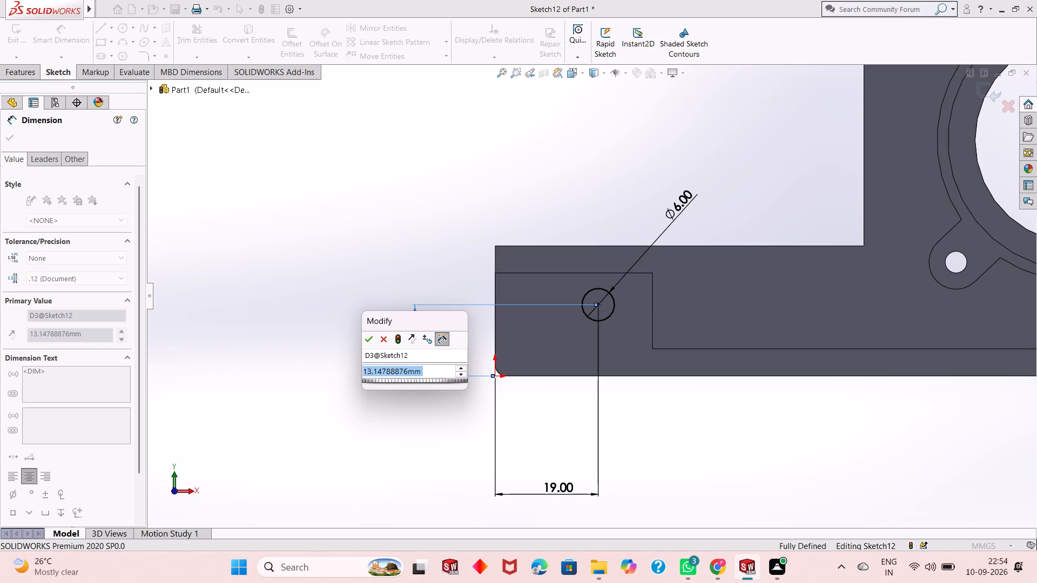
{"action": "scroll", "coordinate": [415, 356], "scroll_direction": "up", "scroll_amount": 1}
{"action": "scroll", "coordinate": [415, 369], "scroll_direction": "down", "scroll_amount": 1}
{"action": "scroll", "coordinate": [422, 378], "scroll_direction": "up", "scroll_amount": 6}
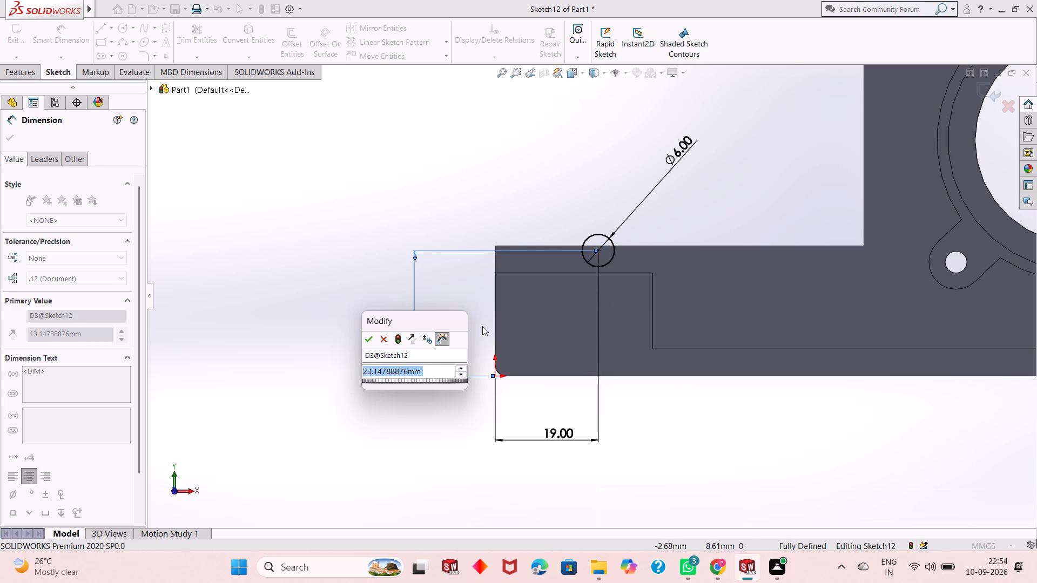
{"action": "scroll", "coordinate": [484, 320], "scroll_direction": "up", "scroll_amount": 2}
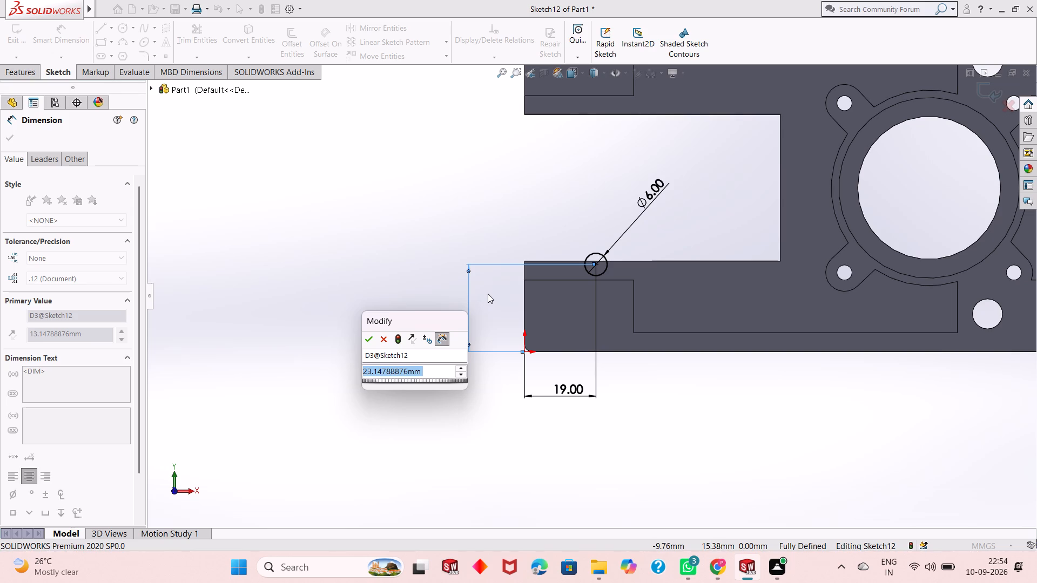
{"action": "key", "text": "Escape"}
{"action": "key", "text": "Escape"}
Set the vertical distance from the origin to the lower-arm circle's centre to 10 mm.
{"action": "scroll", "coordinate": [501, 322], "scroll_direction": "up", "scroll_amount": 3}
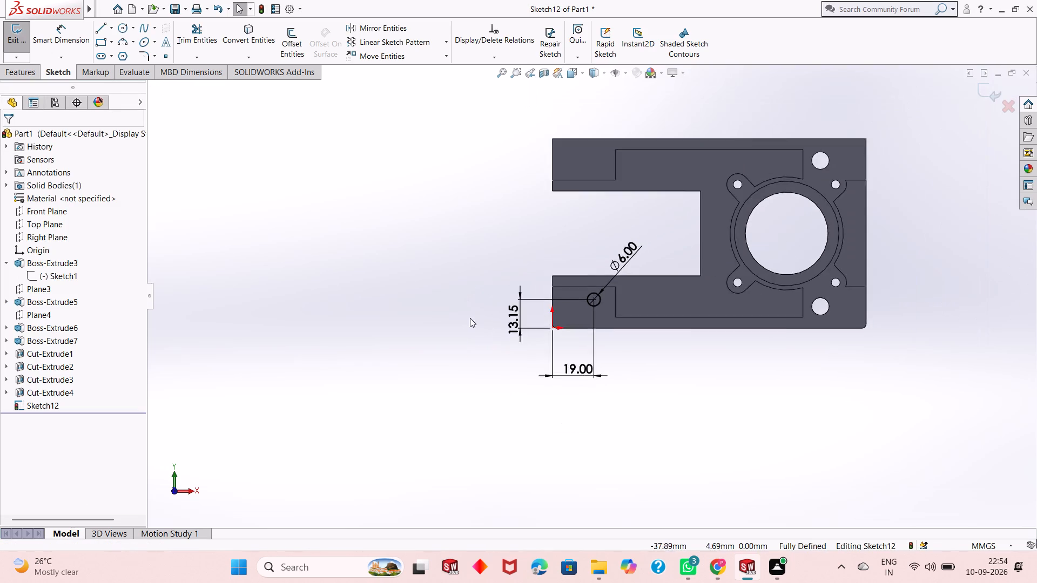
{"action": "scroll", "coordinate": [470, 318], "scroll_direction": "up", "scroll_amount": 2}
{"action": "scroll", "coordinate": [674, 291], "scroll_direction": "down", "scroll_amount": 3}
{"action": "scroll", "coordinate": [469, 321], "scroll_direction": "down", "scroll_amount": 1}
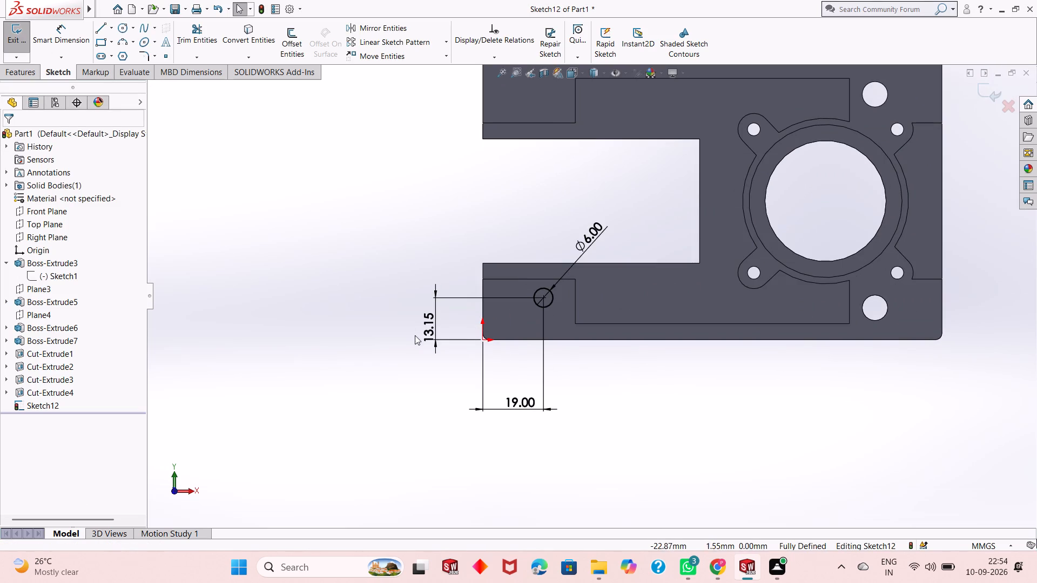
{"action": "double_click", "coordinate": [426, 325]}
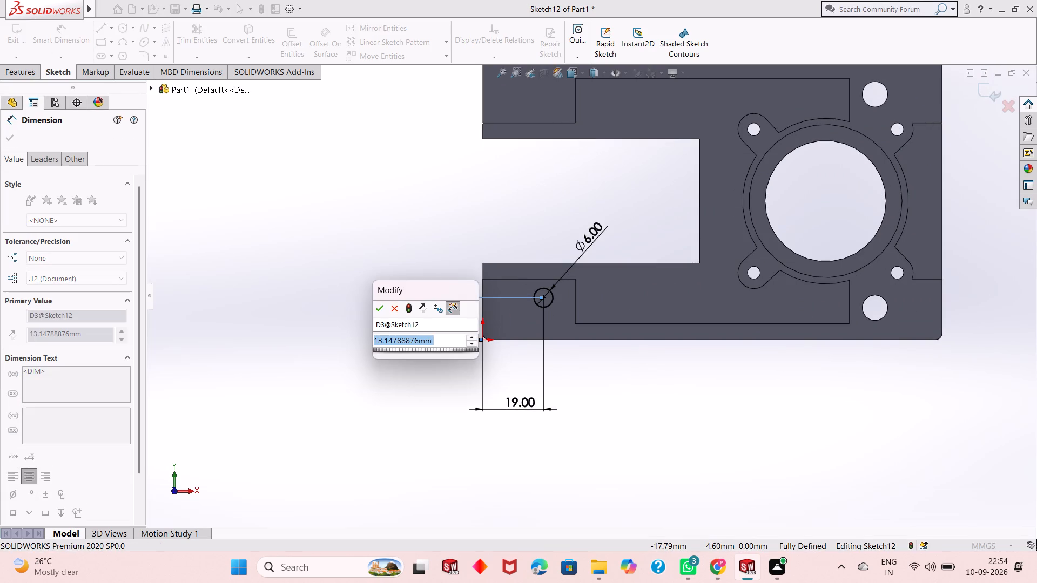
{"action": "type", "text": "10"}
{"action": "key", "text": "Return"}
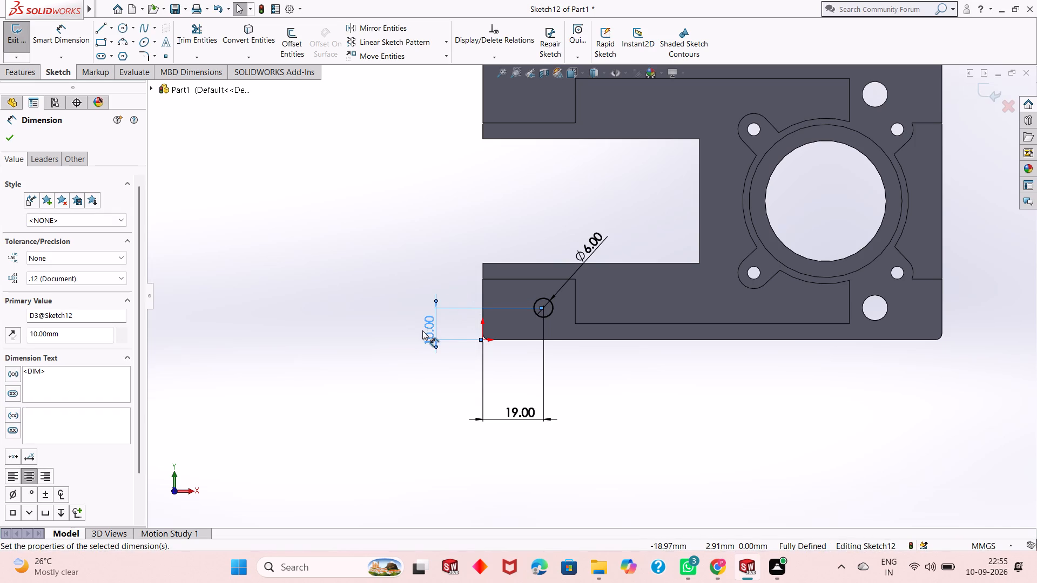
Set the vertical distance from the origin to the lower-arm circle's centre to 12 mm.
{"action": "double_click", "coordinate": [422, 330]}
{"action": "type", "text": "12"}
{"action": "key", "text": "Return"}
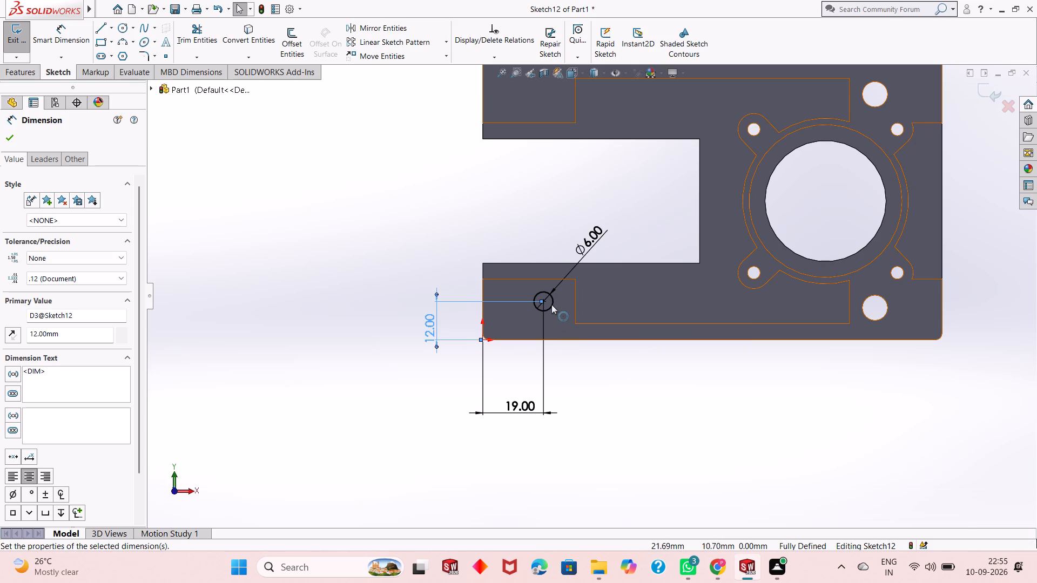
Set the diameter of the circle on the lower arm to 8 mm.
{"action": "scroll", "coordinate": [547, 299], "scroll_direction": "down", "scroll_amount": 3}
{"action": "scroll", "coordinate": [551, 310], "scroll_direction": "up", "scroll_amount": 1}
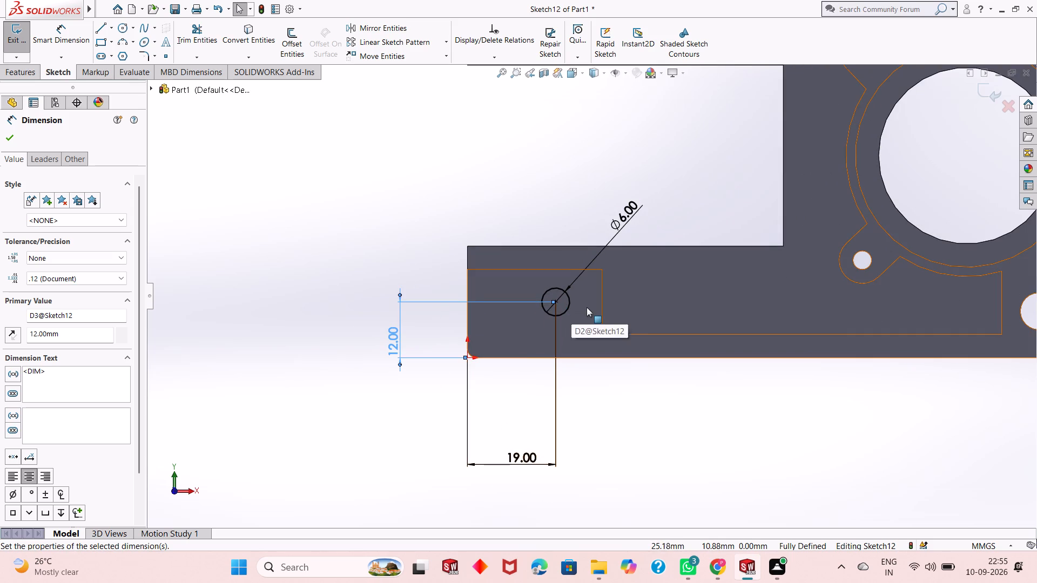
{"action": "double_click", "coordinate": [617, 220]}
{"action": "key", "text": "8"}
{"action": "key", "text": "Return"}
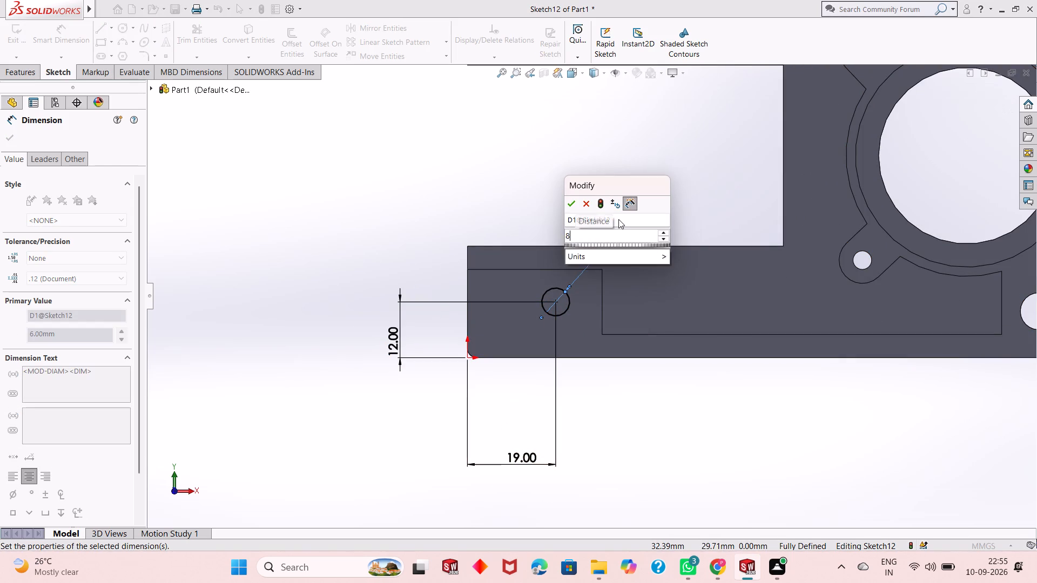
Set the diameter of the circle on the lower arm to 7 mm.
{"action": "scroll", "coordinate": [581, 321], "scroll_direction": "up", "scroll_amount": 3}
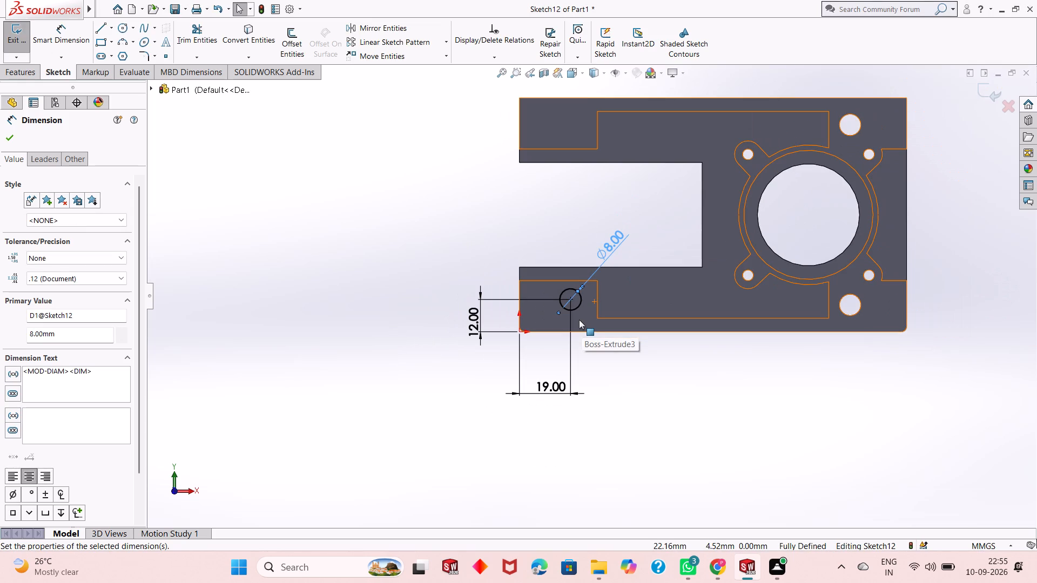
{"action": "double_click", "coordinate": [614, 242]}
{"action": "key", "text": "7"}
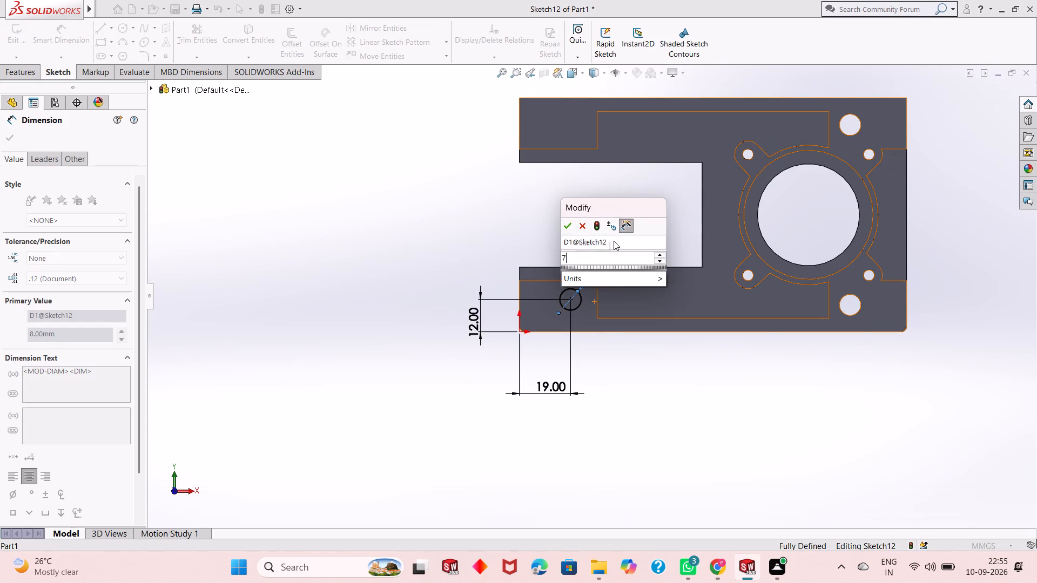
{"action": "key", "text": "Return"}
{"action": "scroll", "coordinate": [574, 314], "scroll_direction": "down", "scroll_amount": 3}
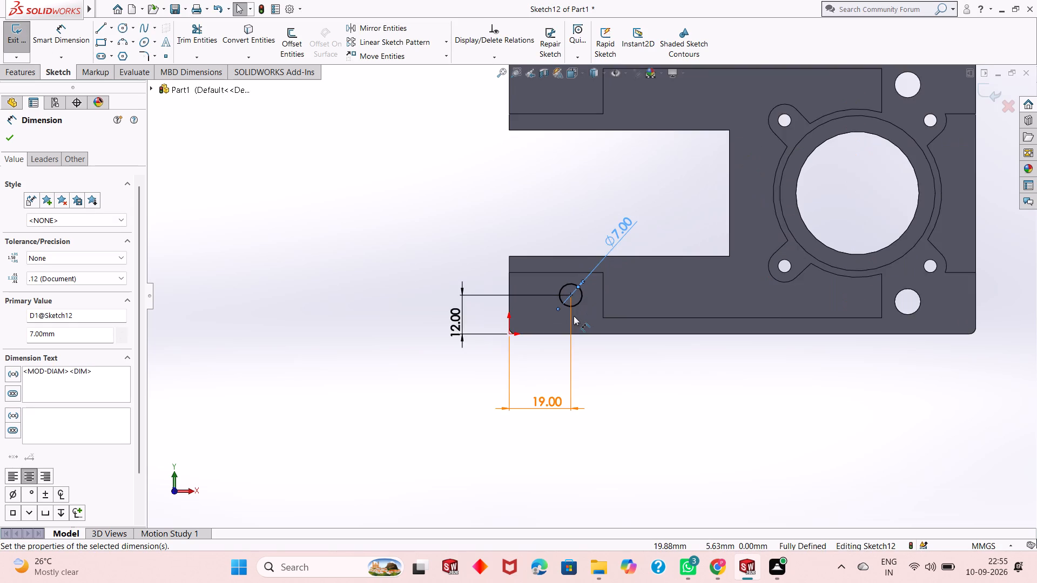
{"action": "scroll", "coordinate": [574, 316], "scroll_direction": "up", "scroll_amount": 3}
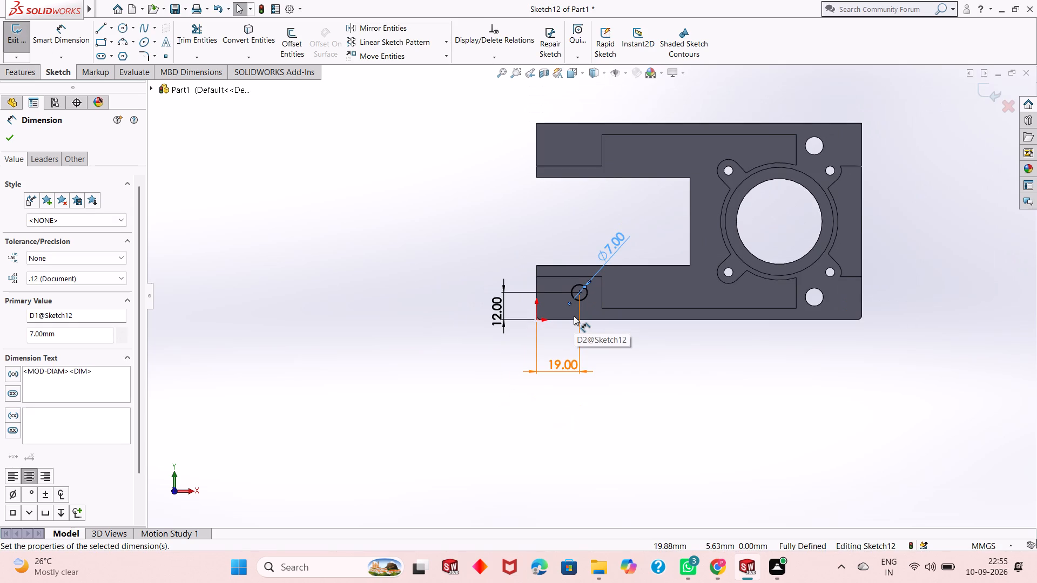
{"action": "scroll", "coordinate": [574, 316], "scroll_direction": "down", "scroll_amount": 1}
{"action": "scroll", "coordinate": [574, 316], "scroll_direction": "up", "scroll_amount": 1}
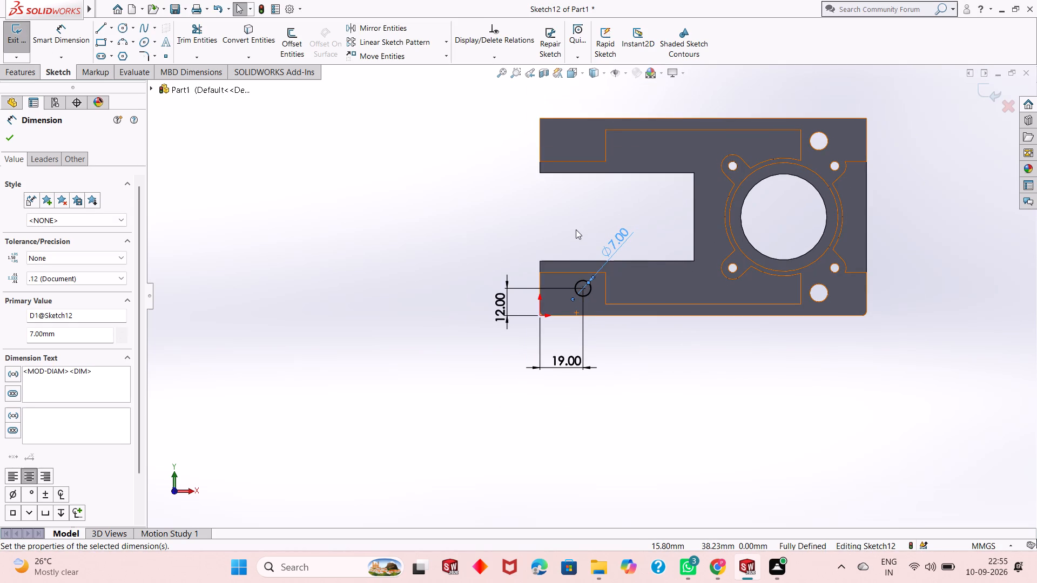
{"action": "key", "text": "Escape"}
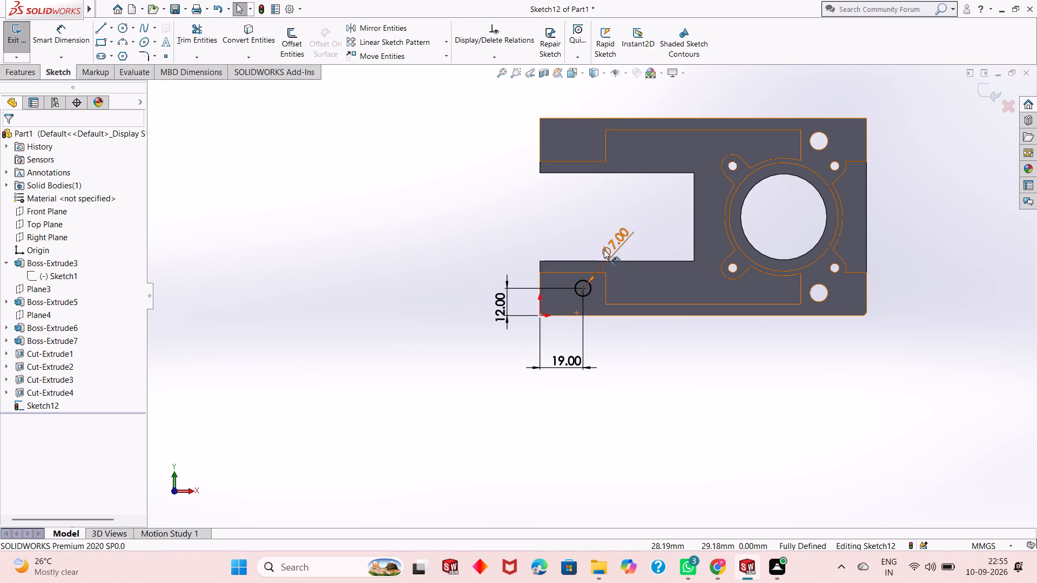
{"action": "scroll", "coordinate": [604, 249], "scroll_direction": "down", "scroll_amount": 1}
{"action": "scroll", "coordinate": [596, 254], "scroll_direction": "up", "scroll_amount": 1}
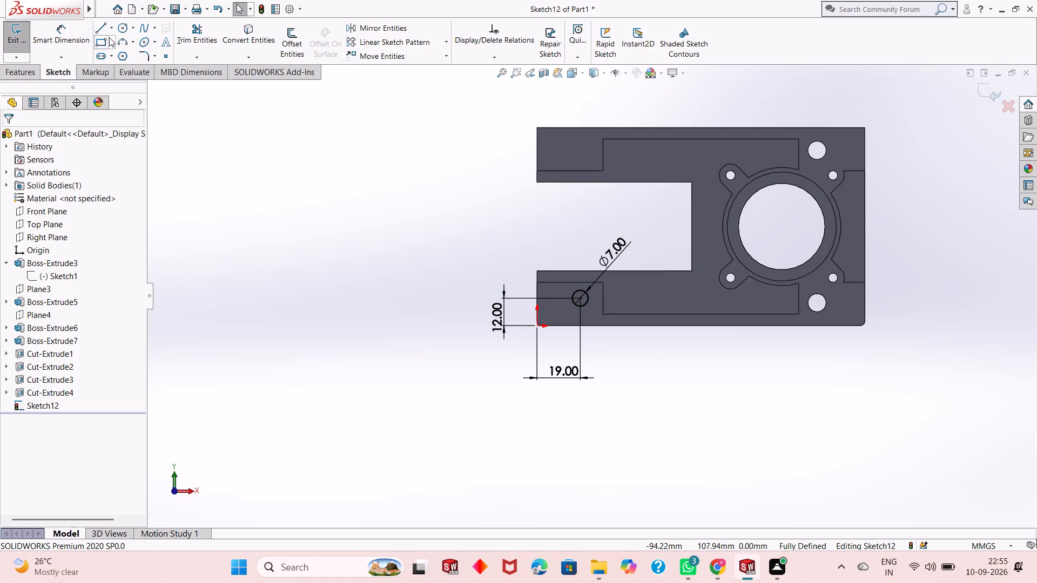
Sketch two vertical lines about 12 mm long from the lower-arm circle's side points down to the block's bottom edge.
{"action": "left_click", "coordinate": [97, 29]}
{"action": "scroll", "coordinate": [575, 317], "scroll_direction": "down", "scroll_amount": 3}
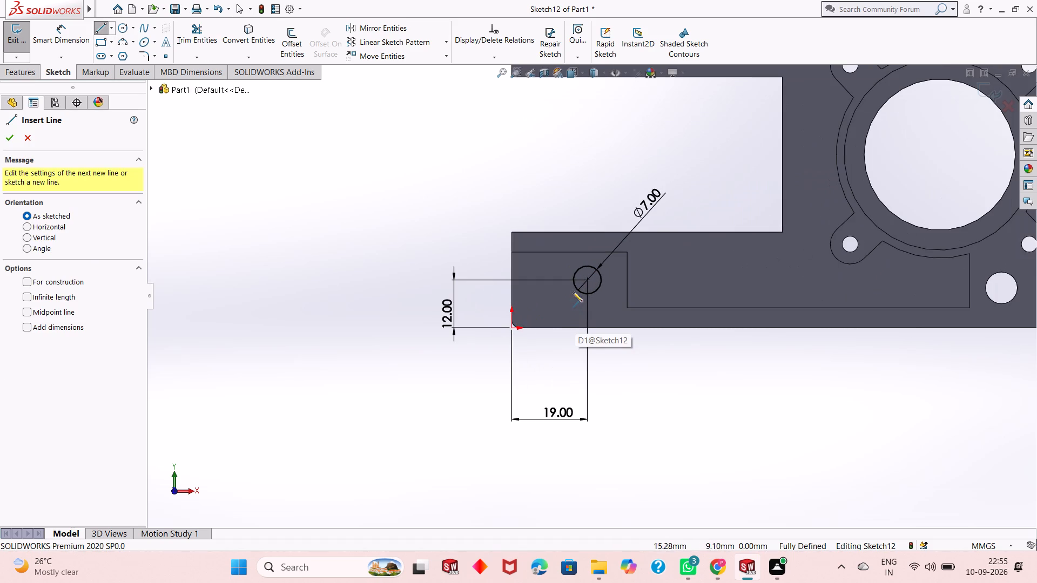
{"action": "left_click", "coordinate": [575, 281]}
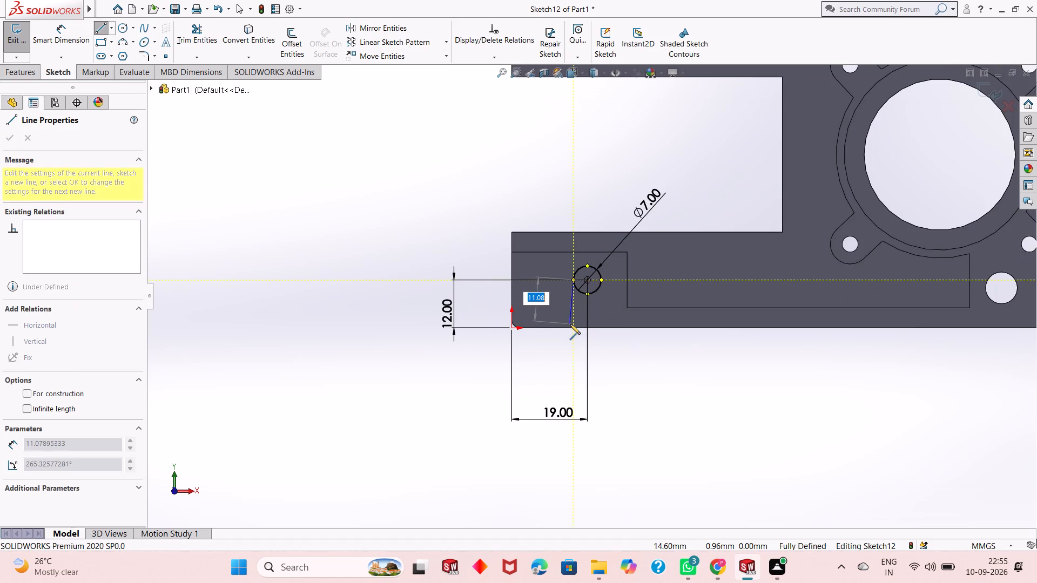
{"action": "left_click", "coordinate": [571, 327]}
{"action": "key", "text": "Escape"}
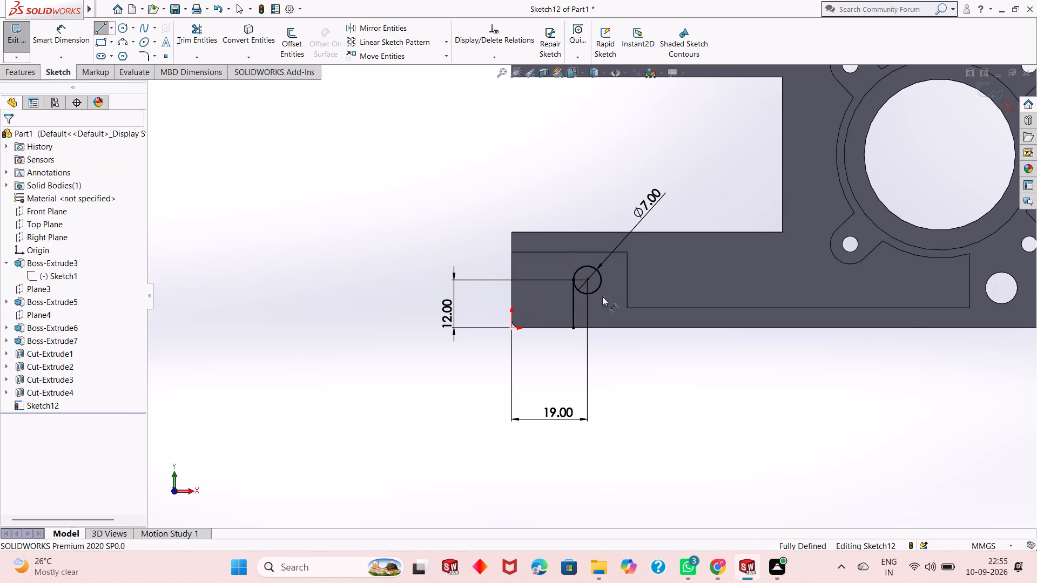
{"action": "key", "text": "l"}
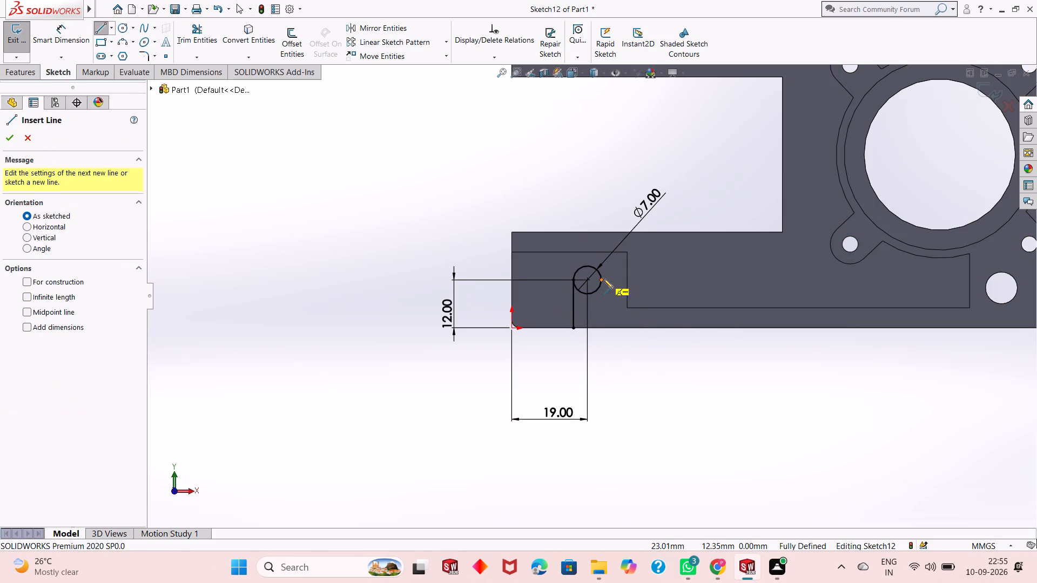
{"action": "left_click", "coordinate": [603, 279]}
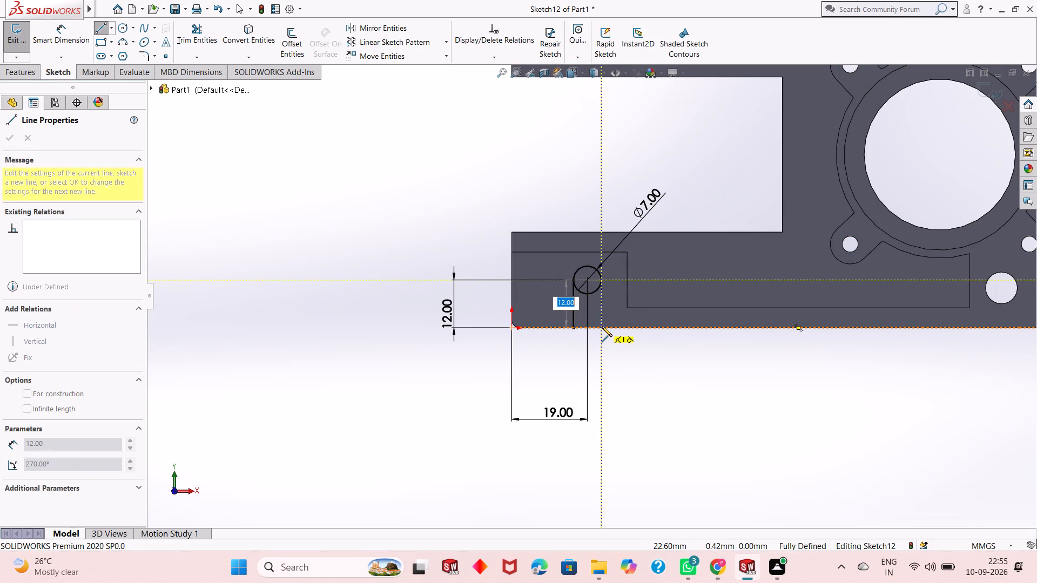
{"action": "left_click", "coordinate": [602, 326]}
{"action": "key", "text": "Escape"}
{"action": "key", "text": "Escape"}
{"action": "key", "text": "Escape"}
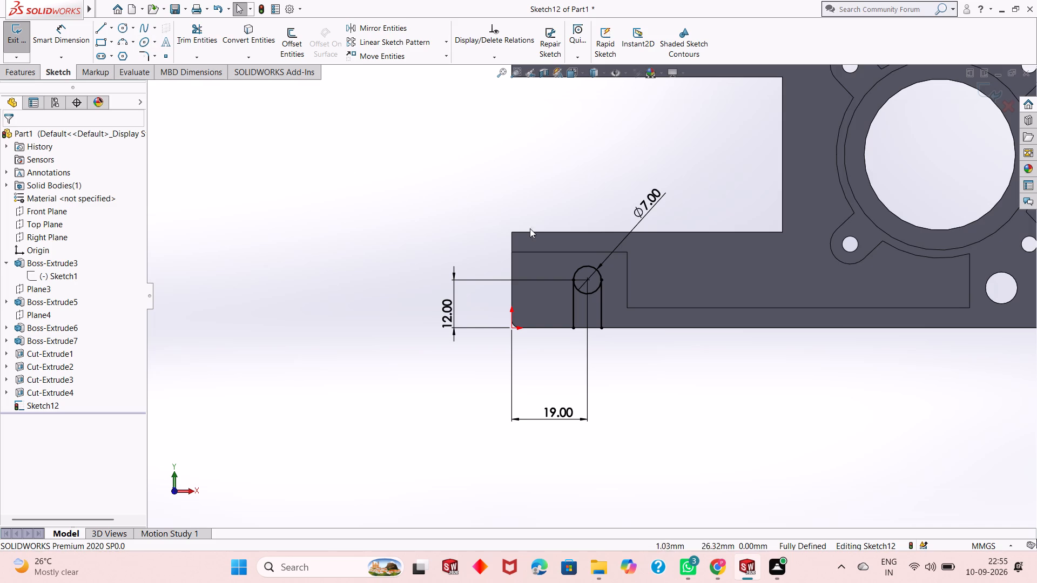
Close the slot profile with a 7 mm horizontal line joining the lower ends of the two vertical lines.
{"action": "key", "text": "l"}
{"action": "left_click", "coordinate": [601, 329]}
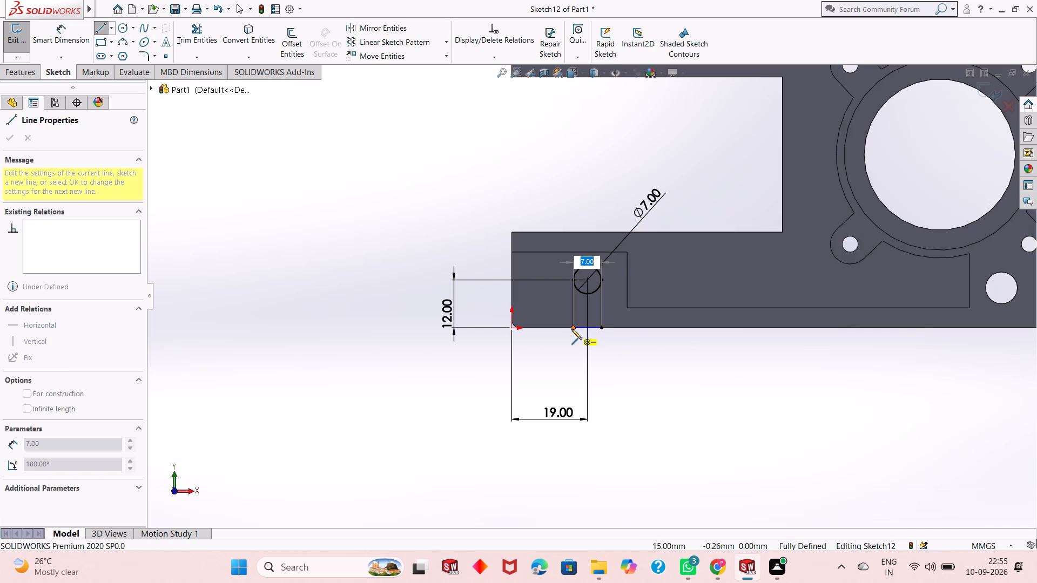
{"action": "left_click", "coordinate": [571, 329]}
{"action": "key", "text": "Escape"}
{"action": "key", "text": "Escape"}
{"action": "key", "text": "Escape"}
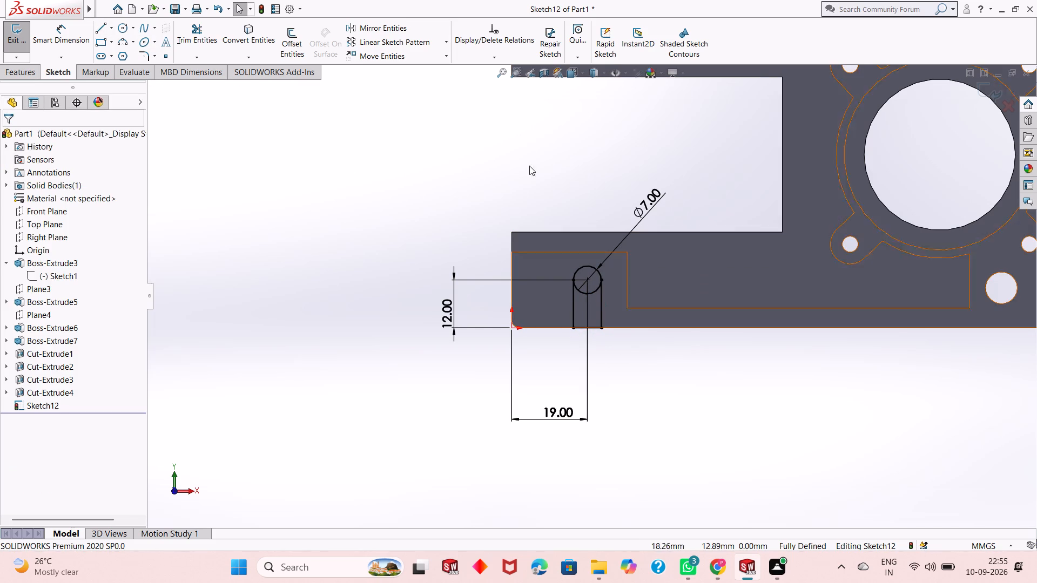
Trim away the lower half of the lower-arm circle between the vertical lines, leaving a round-topped slot profile.
{"action": "left_click", "coordinate": [201, 41]}
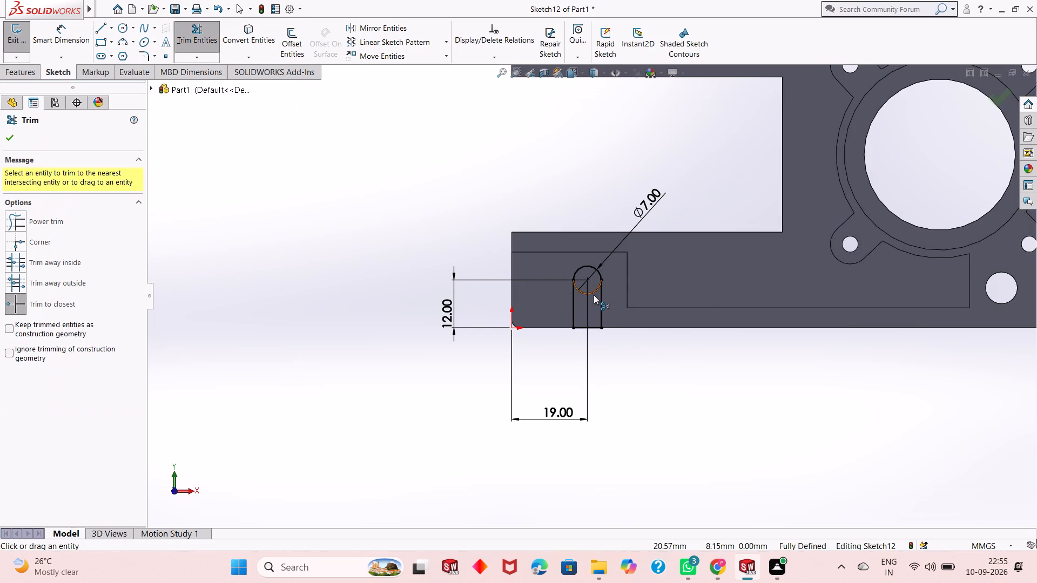
{"action": "left_click", "coordinate": [594, 295]}
{"action": "scroll", "coordinate": [585, 310], "scroll_direction": "up", "scroll_amount": 3}
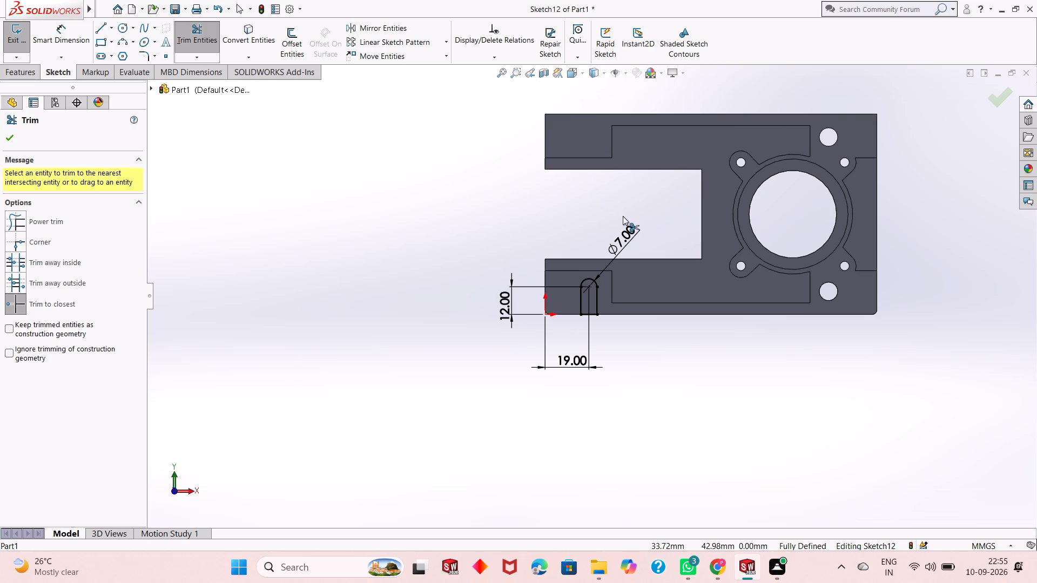
{"action": "scroll", "coordinate": [604, 279], "scroll_direction": "down", "scroll_amount": 1}
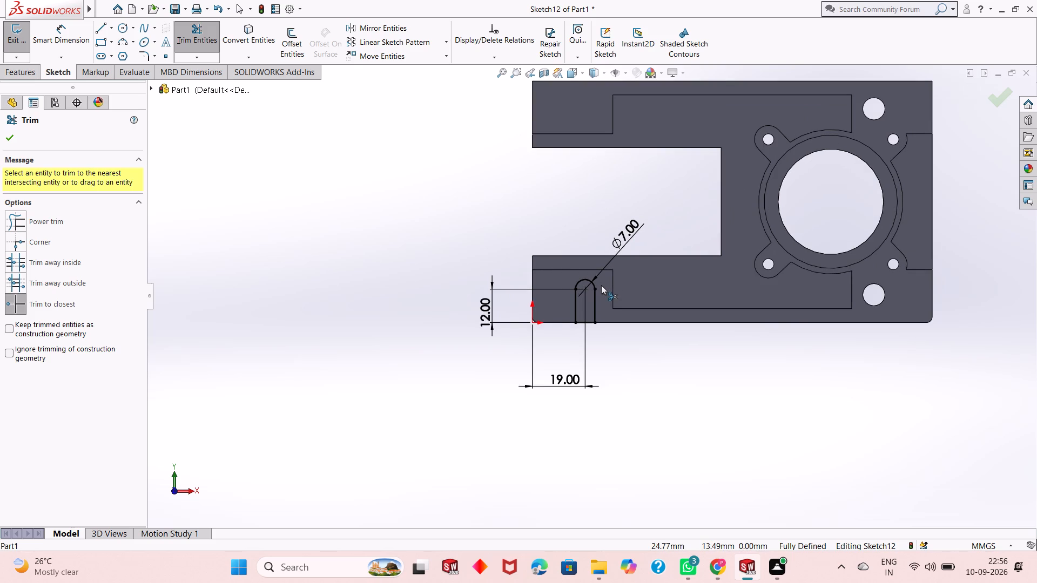
{"action": "scroll", "coordinate": [582, 304], "scroll_direction": "up", "scroll_amount": 1}
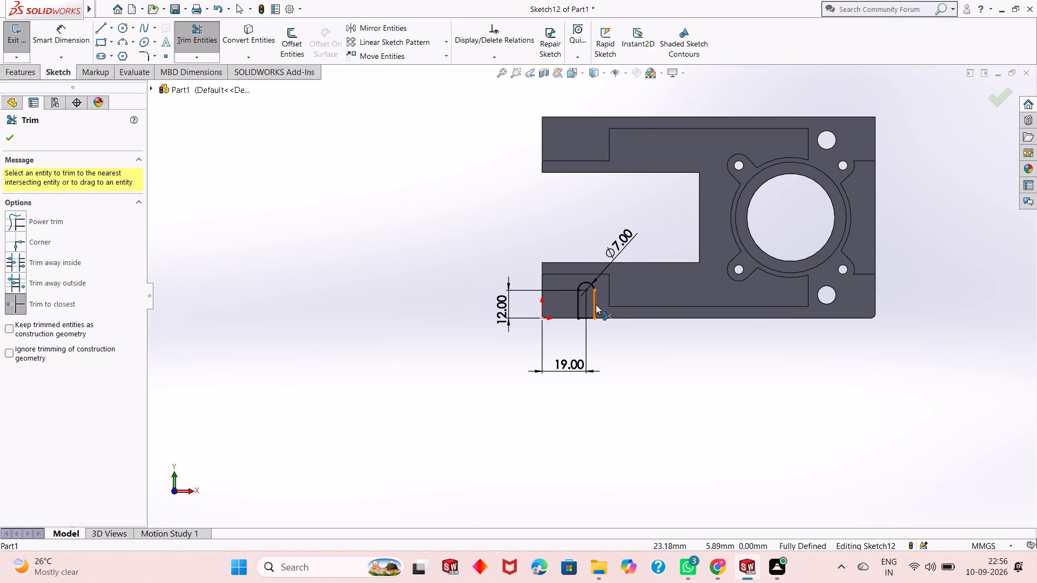
{"action": "scroll", "coordinate": [608, 298], "scroll_direction": "down", "scroll_amount": 1}
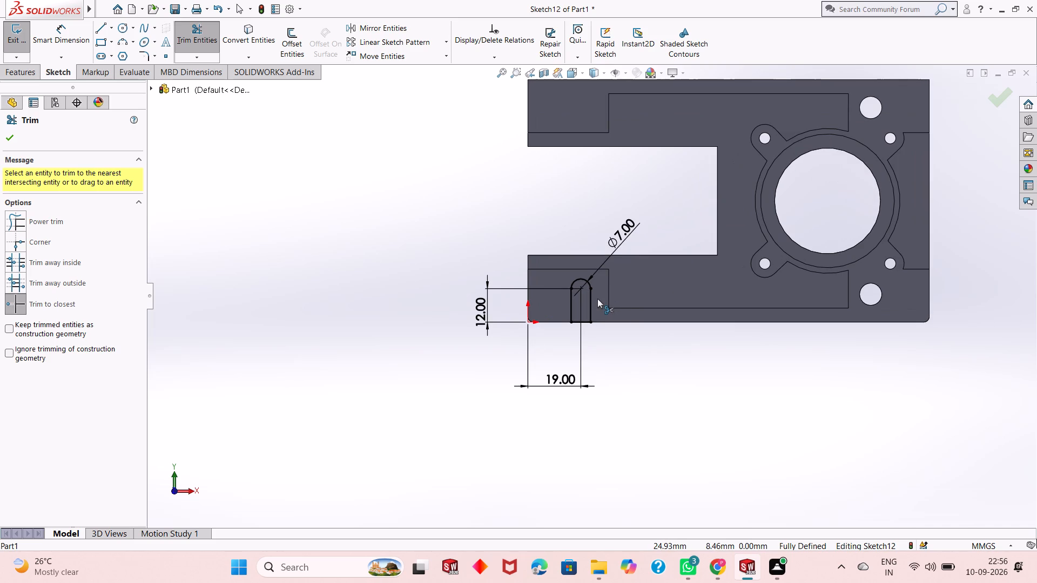
{"action": "scroll", "coordinate": [597, 299], "scroll_direction": "up", "scroll_amount": 1}
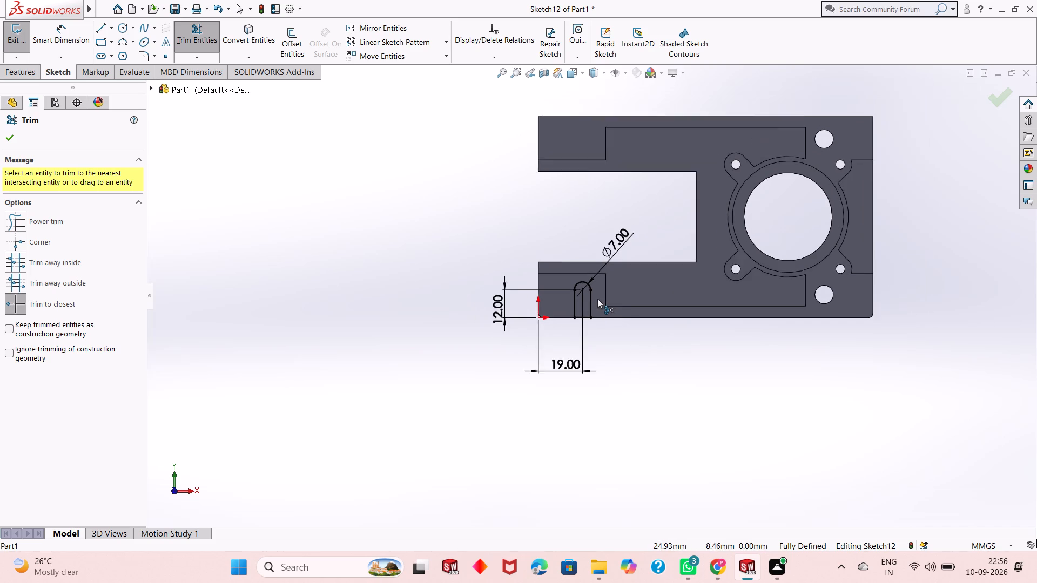
{"action": "scroll", "coordinate": [597, 299], "scroll_direction": "up", "scroll_amount": 1}
{"action": "scroll", "coordinate": [622, 154], "scroll_direction": "down", "scroll_amount": 2}
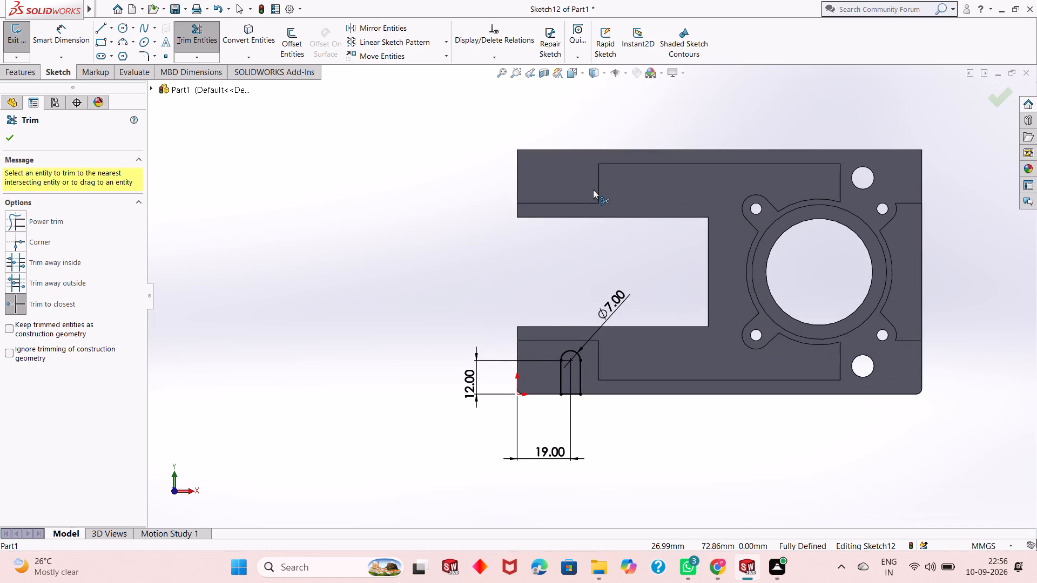
{"action": "key", "text": "Escape"}
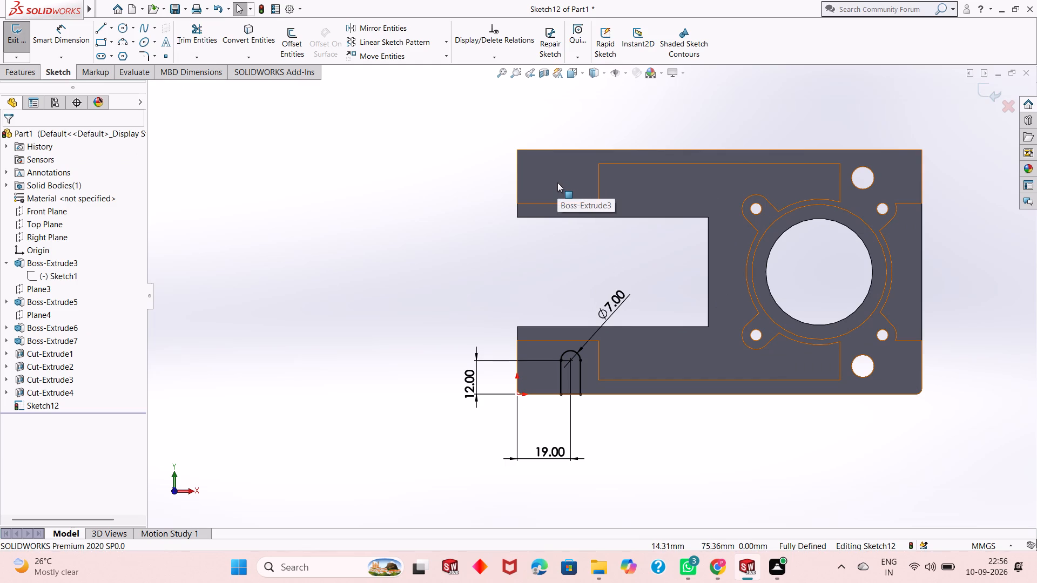
Sketch a circle about 7.7 mm in diameter on the upper arm, near its free end.
{"action": "left_click", "coordinate": [116, 26]}
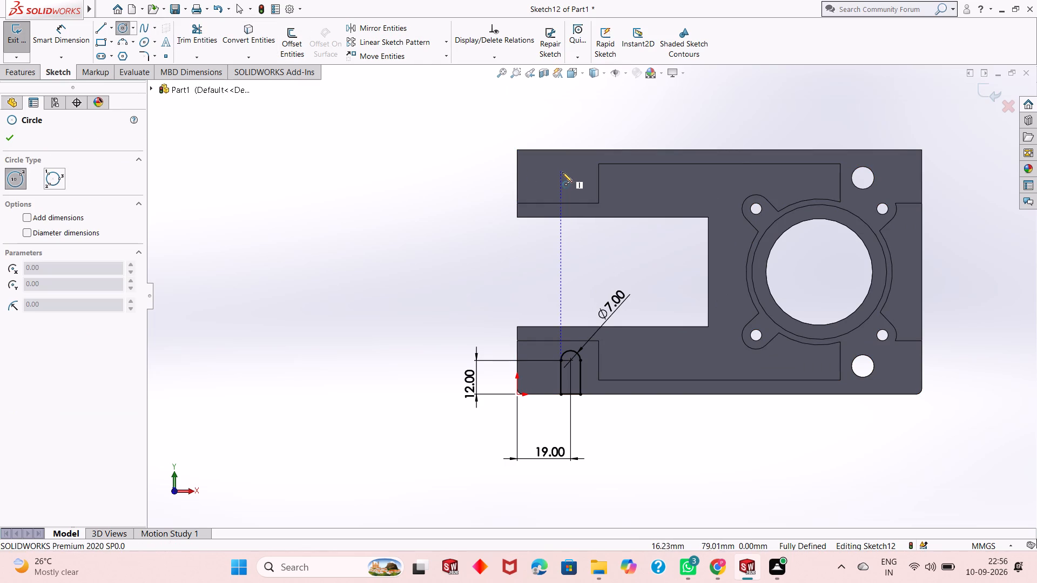
{"action": "left_click", "coordinate": [562, 173]}
{"action": "left_click", "coordinate": [562, 184]}
{"action": "key", "text": "Escape"}
{"action": "key", "text": "Escape"}
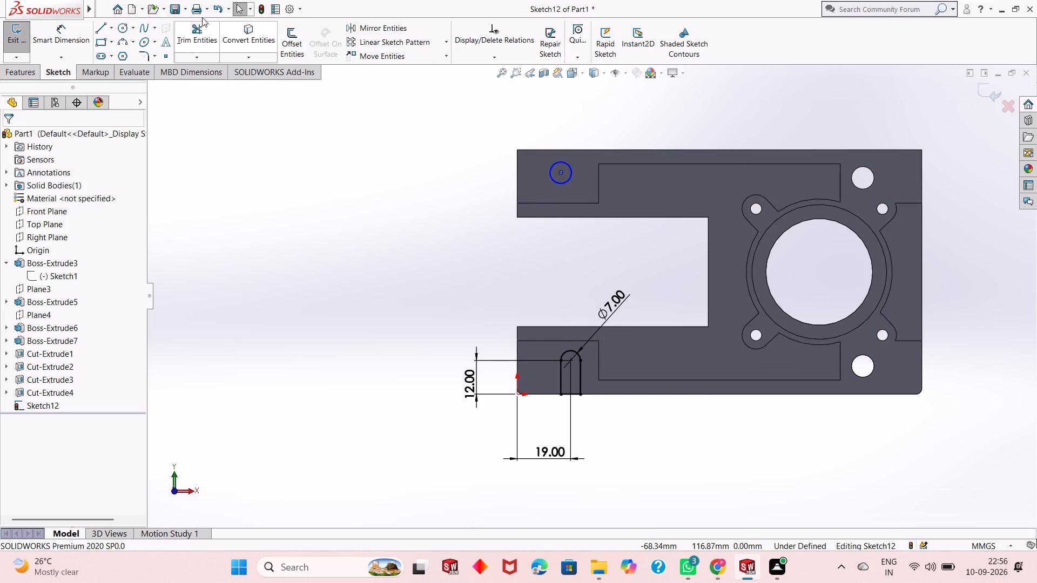
{"action": "key", "text": "Escape"}
Dimension the upper-arm circle's diameter as 7 mm.
{"action": "left_click", "coordinate": [79, 38]}
{"action": "left_click", "coordinate": [551, 177]}
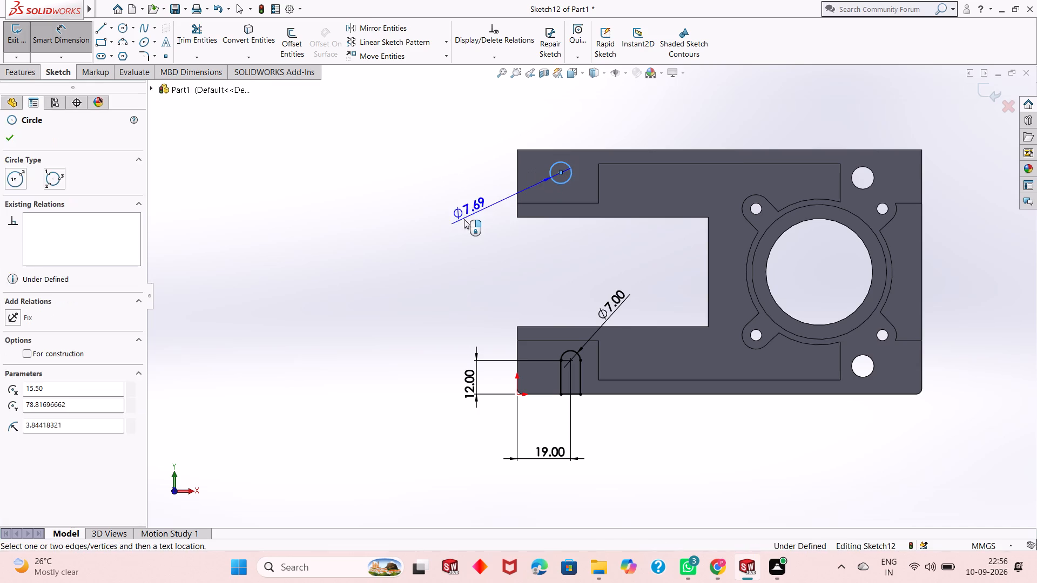
{"action": "left_click", "coordinate": [456, 225]}
{"action": "key", "text": "7"}
{"action": "key", "text": "Return"}
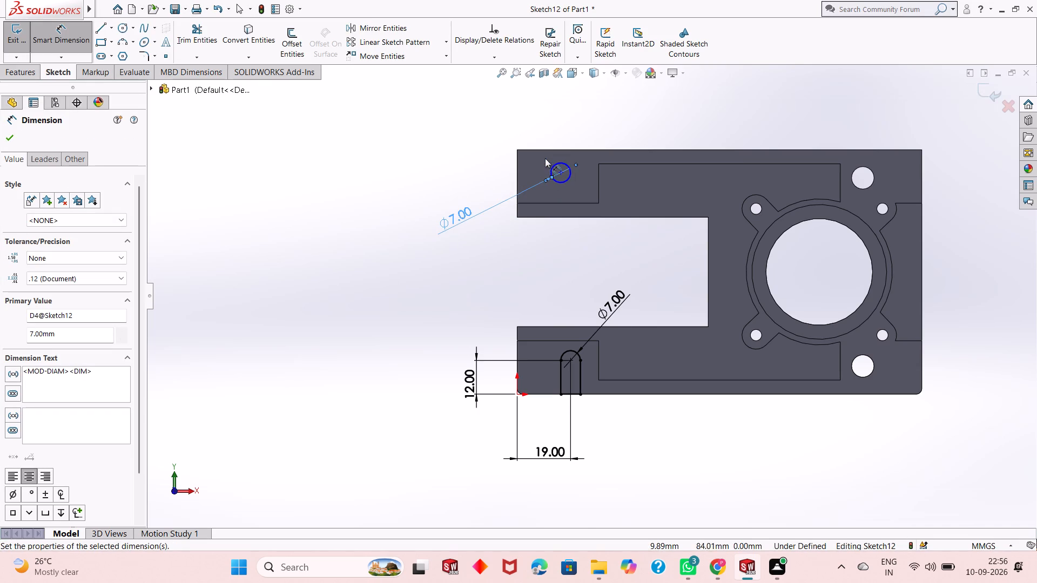
Dimension the upper-arm circle's centre 12 mm from the block's top edge.
{"action": "scroll", "coordinate": [545, 156], "scroll_direction": "down", "scroll_amount": 2}
{"action": "scroll", "coordinate": [615, 231], "scroll_direction": "down", "scroll_amount": 1}
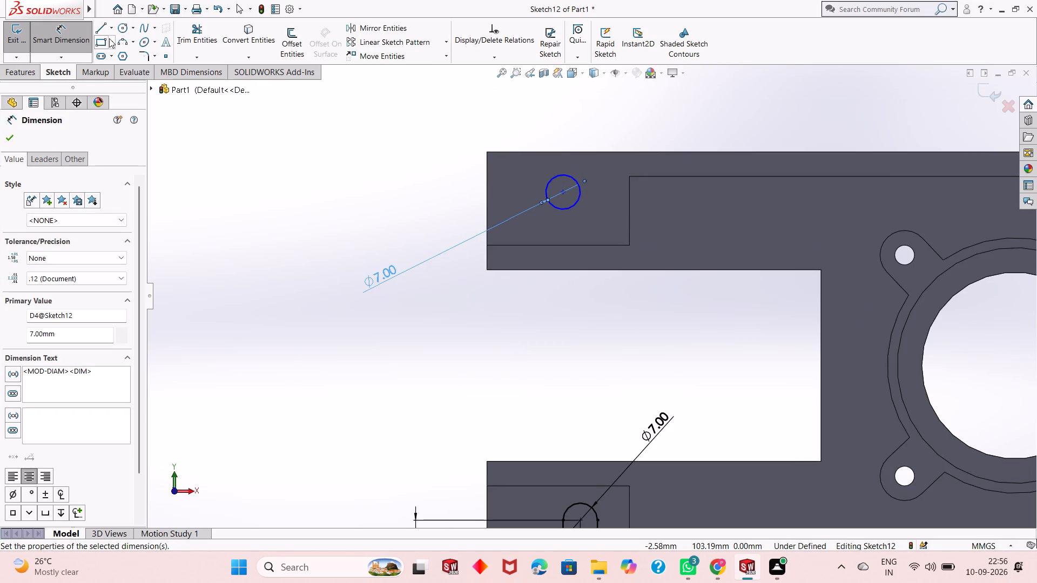
{"action": "left_click", "coordinate": [562, 191]}
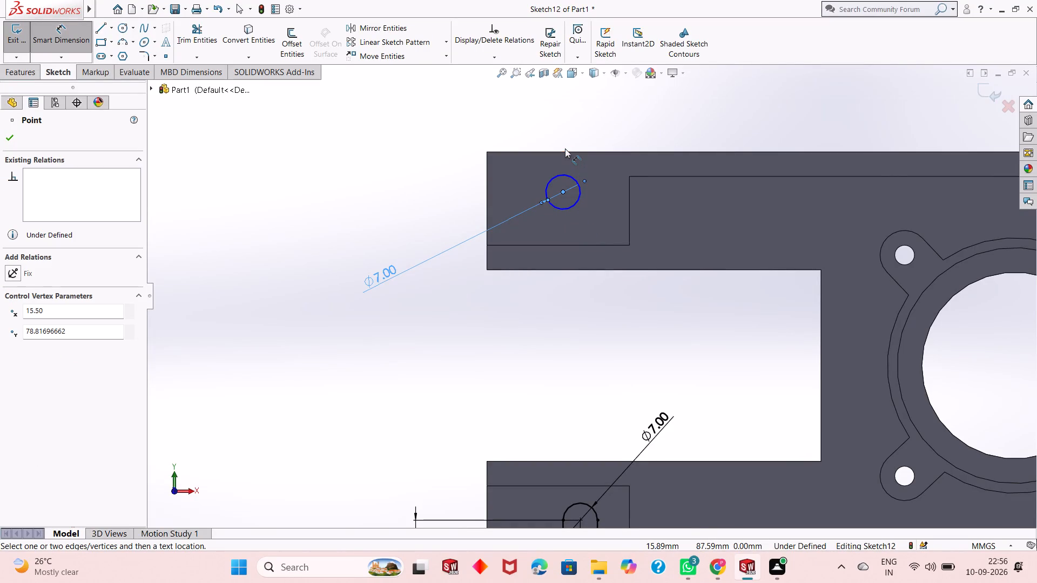
{"action": "left_click", "coordinate": [564, 153]}
{"action": "left_click", "coordinate": [399, 154]}
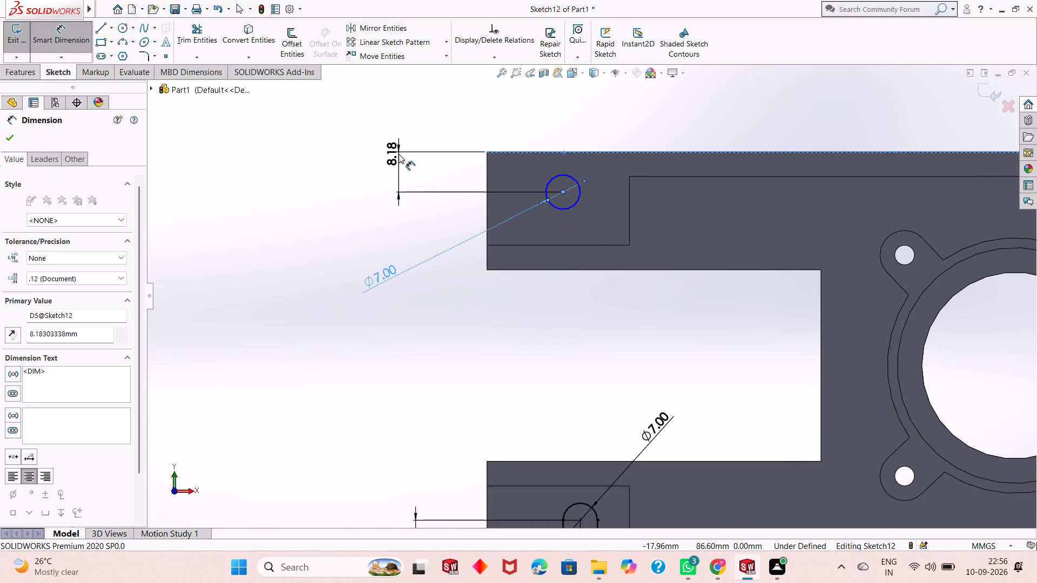
{"action": "type", "text": "12"}
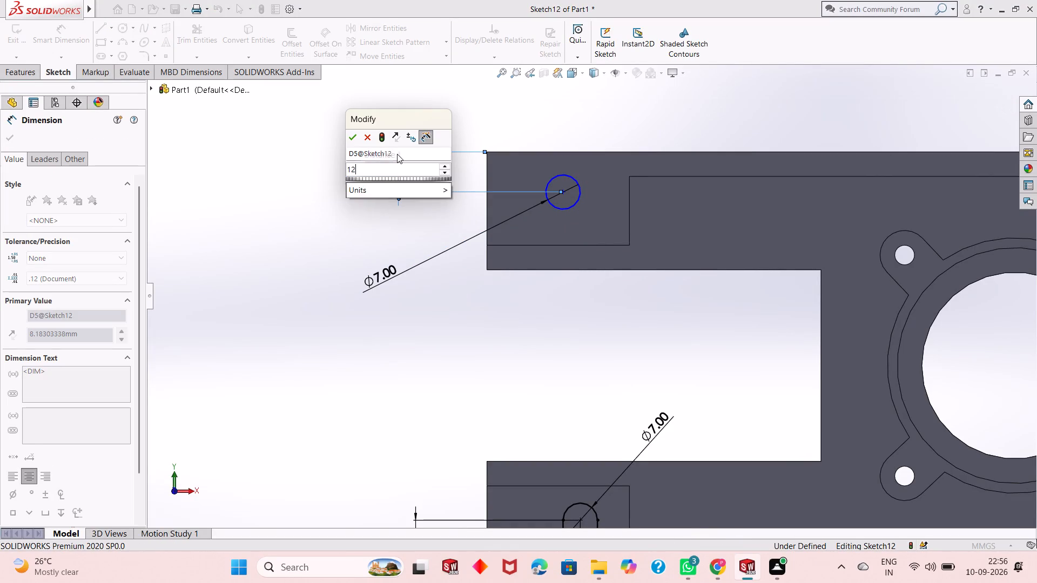
{"action": "key", "text": "Return"}
Dimension the upper-arm circle's centre 19 mm horizontally from the arm's free end edge.
{"action": "scroll", "coordinate": [530, 269], "scroll_direction": "up", "scroll_amount": 2}
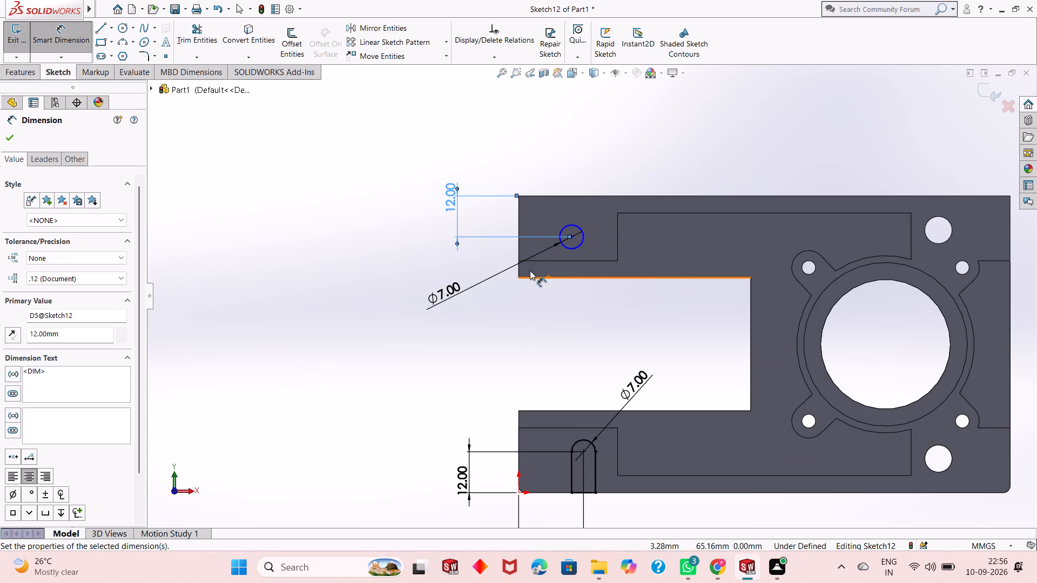
{"action": "scroll", "coordinate": [551, 202], "scroll_direction": "down", "scroll_amount": 1}
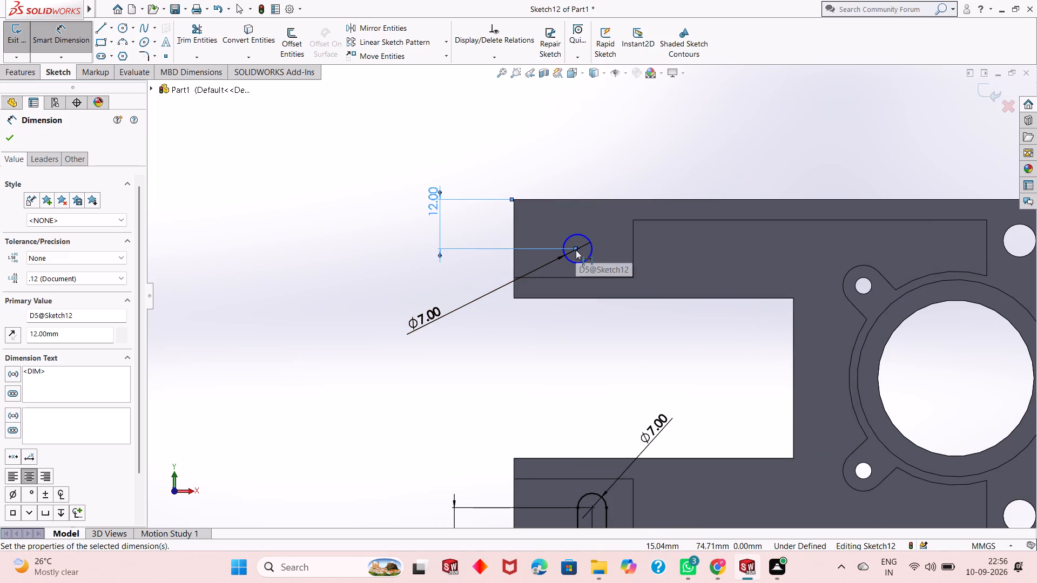
{"action": "scroll", "coordinate": [576, 249], "scroll_direction": "down", "scroll_amount": 1}
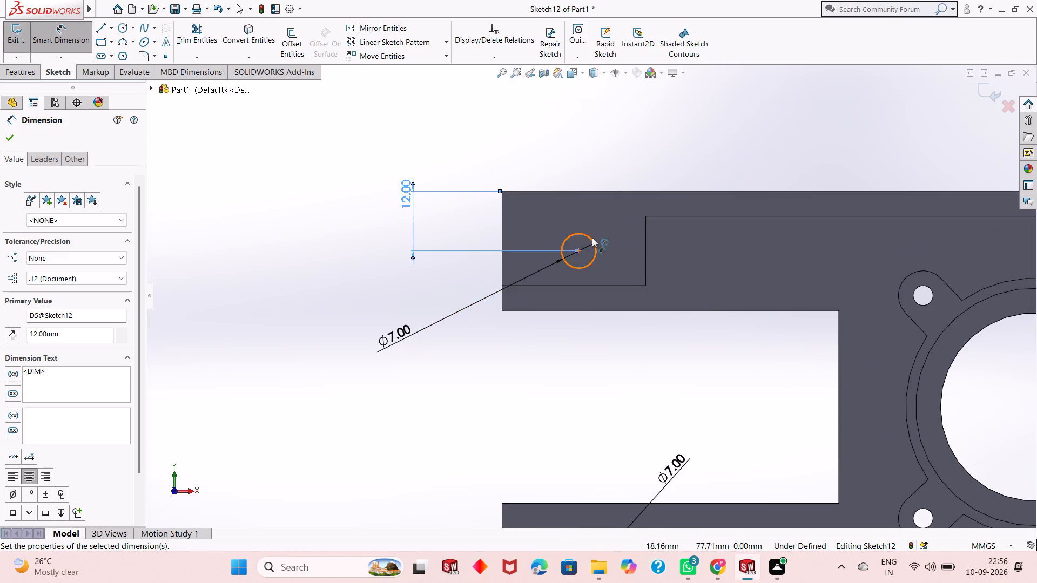
{"action": "left_click", "coordinate": [580, 252]}
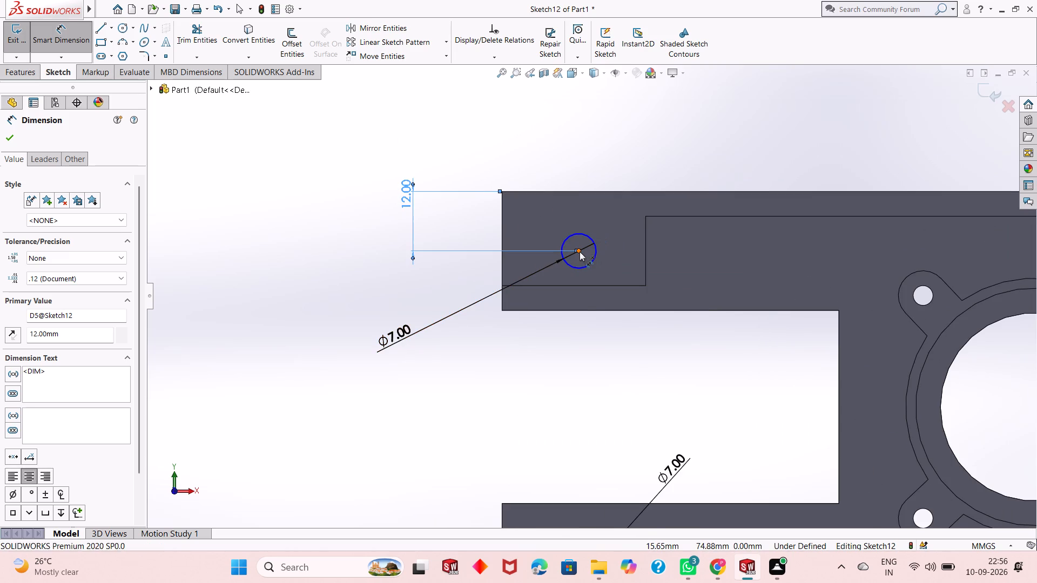
{"action": "scroll", "coordinate": [578, 293], "scroll_direction": "up", "scroll_amount": 3}
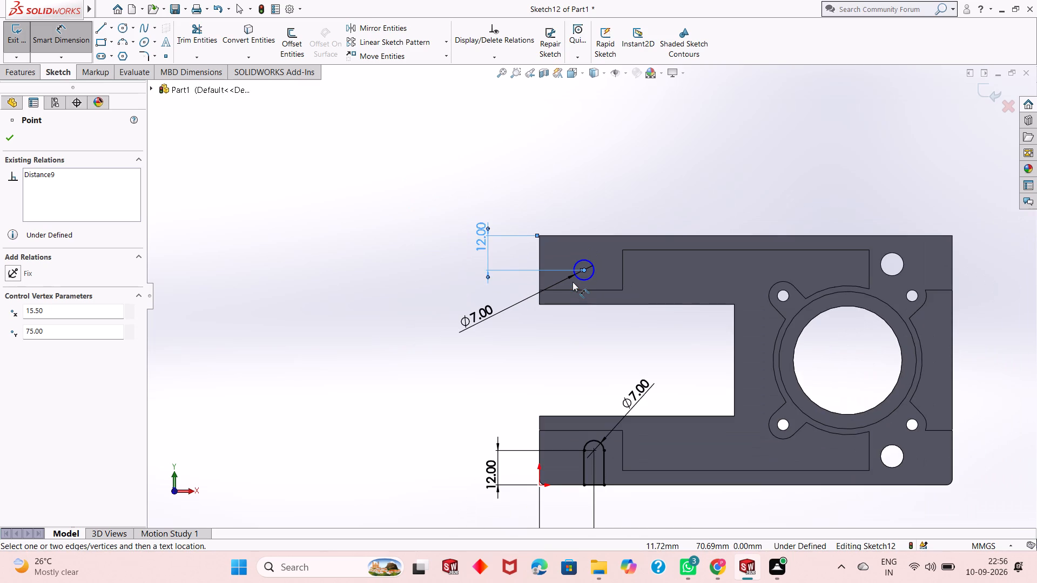
{"action": "left_click", "coordinate": [540, 255]}
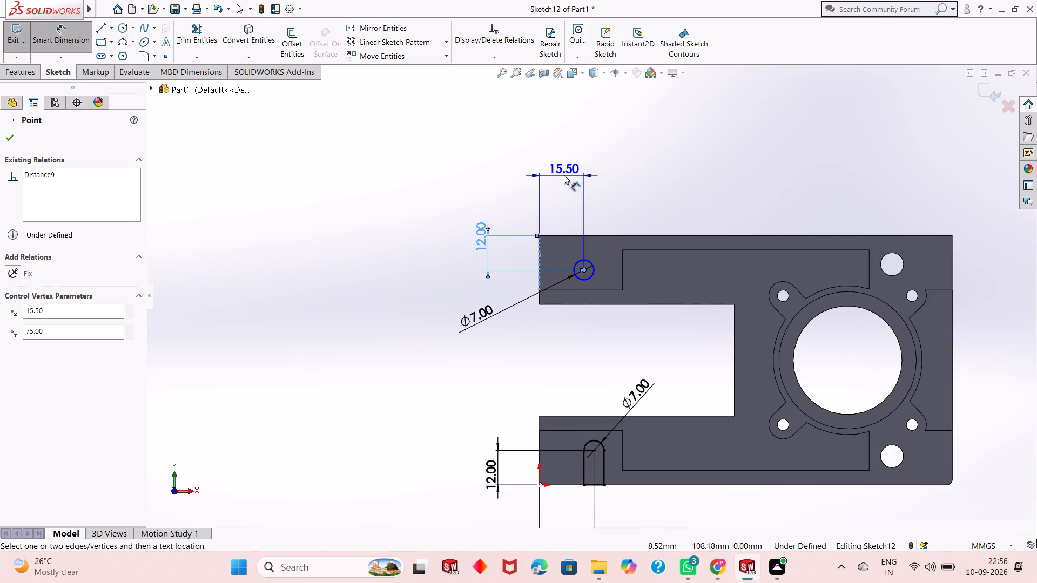
{"action": "left_click", "coordinate": [564, 175]}
{"action": "type", "text": "19"}
{"action": "key", "text": "Return"}
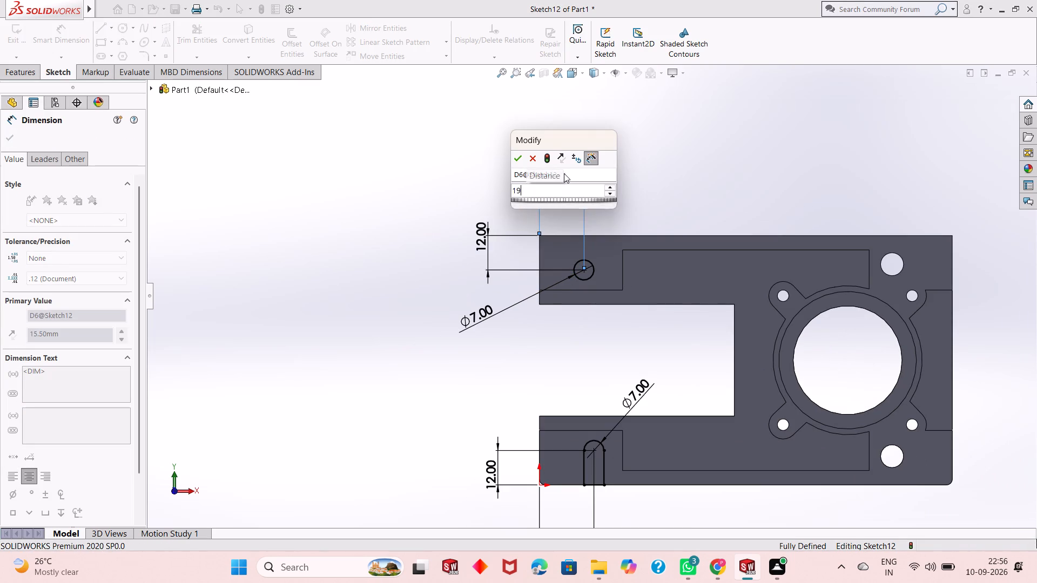
{"action": "scroll", "coordinate": [589, 275], "scroll_direction": "down", "scroll_amount": 2}
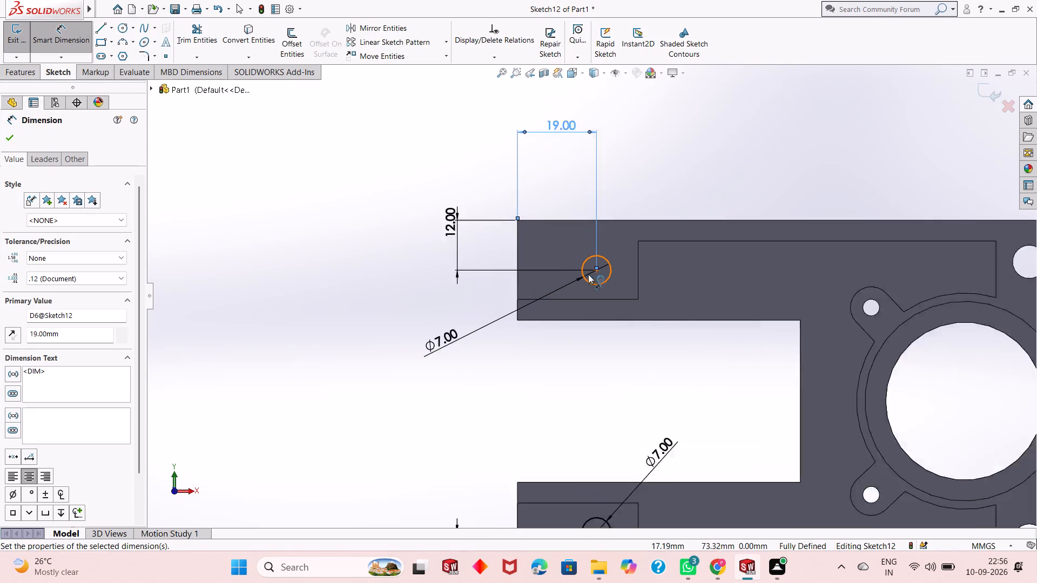
{"action": "scroll", "coordinate": [588, 274], "scroll_direction": "down", "scroll_amount": 1}
{"action": "key", "text": "Escape"}
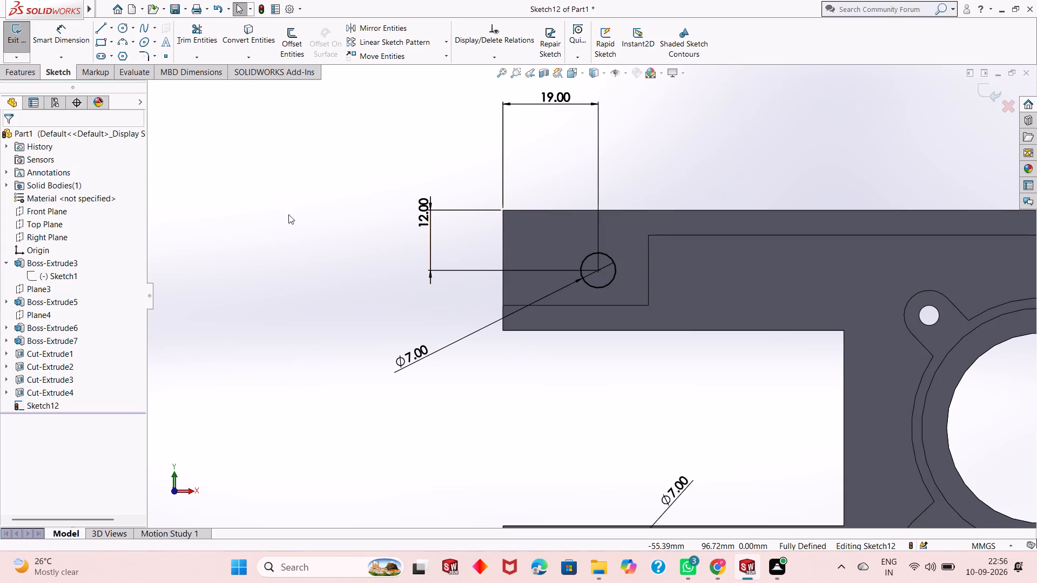
{"action": "scroll", "coordinate": [513, 321], "scroll_direction": "up", "scroll_amount": 4}
{"action": "scroll", "coordinate": [588, 306], "scroll_direction": "down", "scroll_amount": 1}
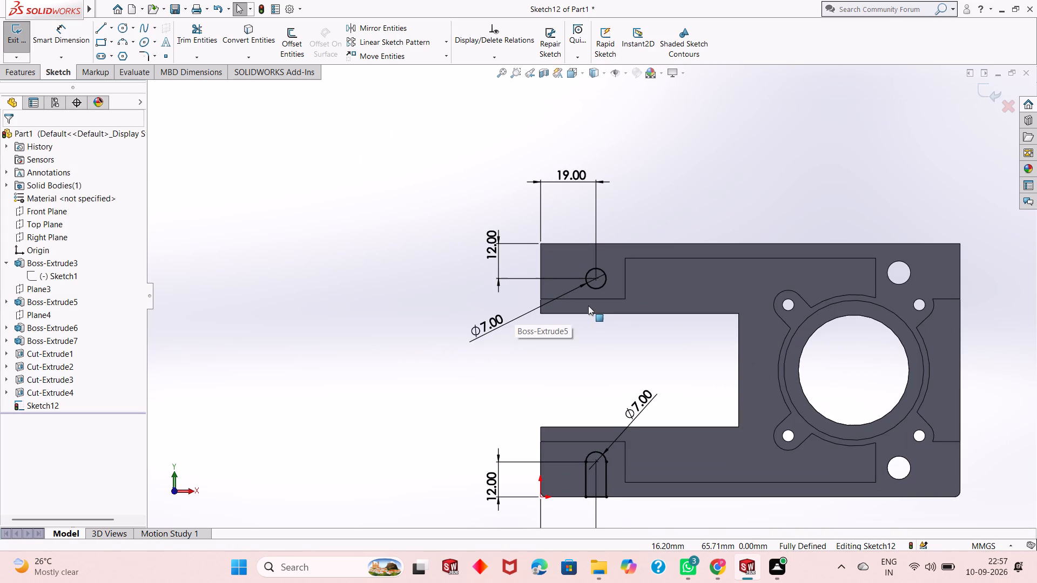
{"action": "scroll", "coordinate": [606, 269], "scroll_direction": "down", "scroll_amount": 3}
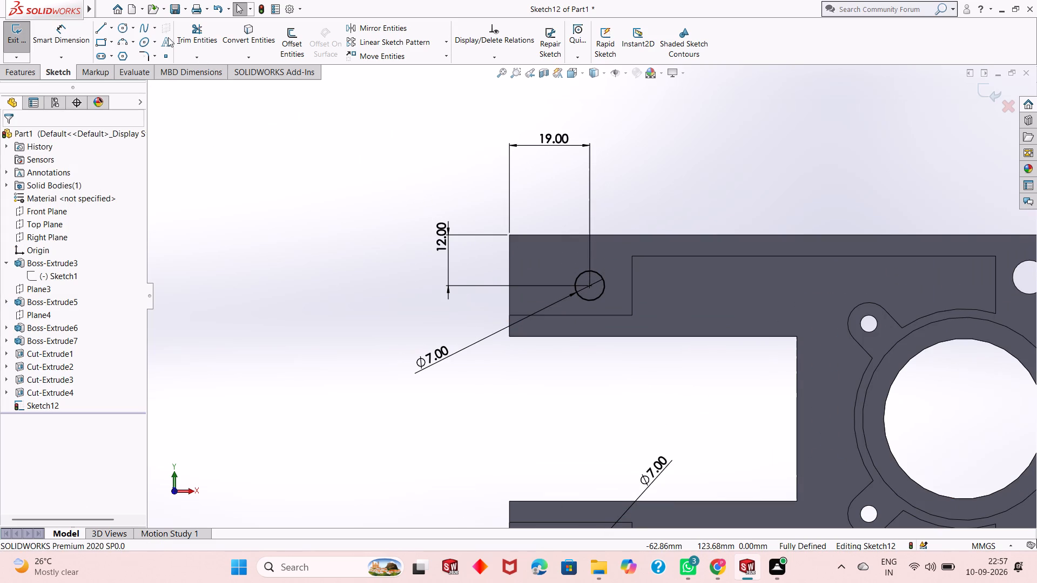
Sketch three lines closing the upper-arm circle to the block's top edge: two verticals about 12 mm long joined by a horizontal about 7 mm.
{"action": "left_click", "coordinate": [103, 26]}
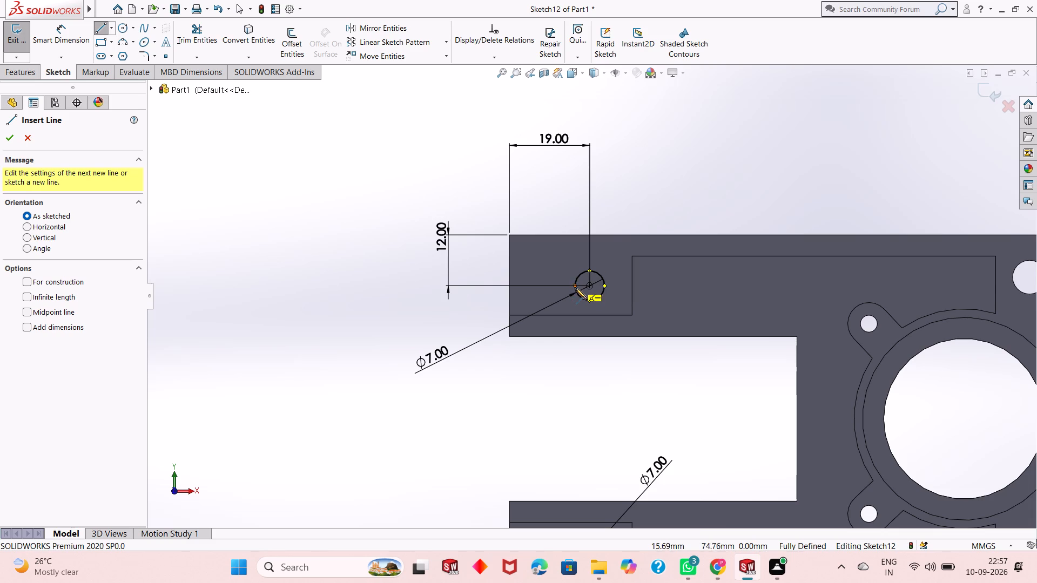
{"action": "left_click", "coordinate": [574, 288]}
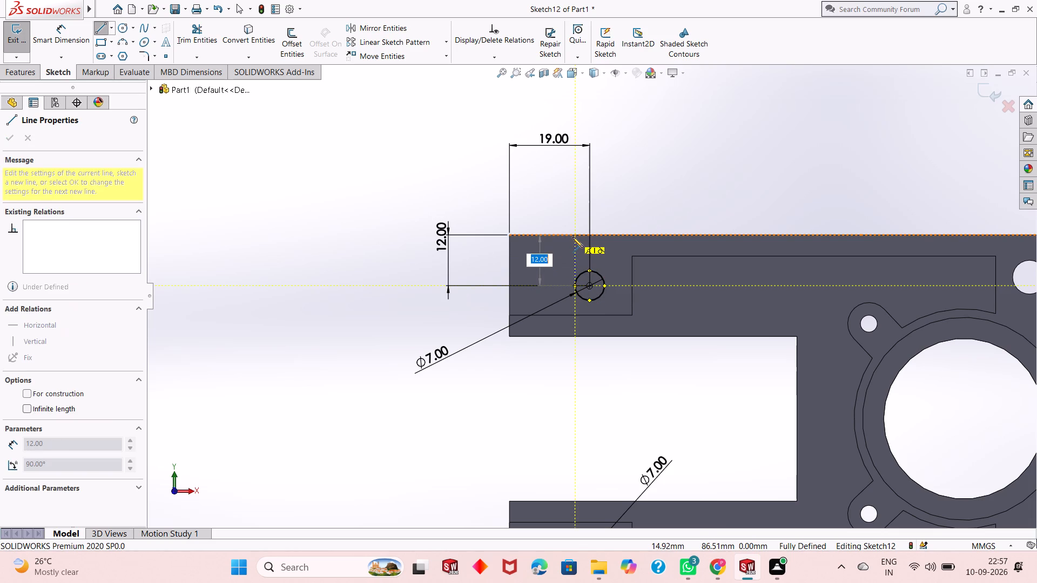
{"action": "left_click", "coordinate": [574, 234]}
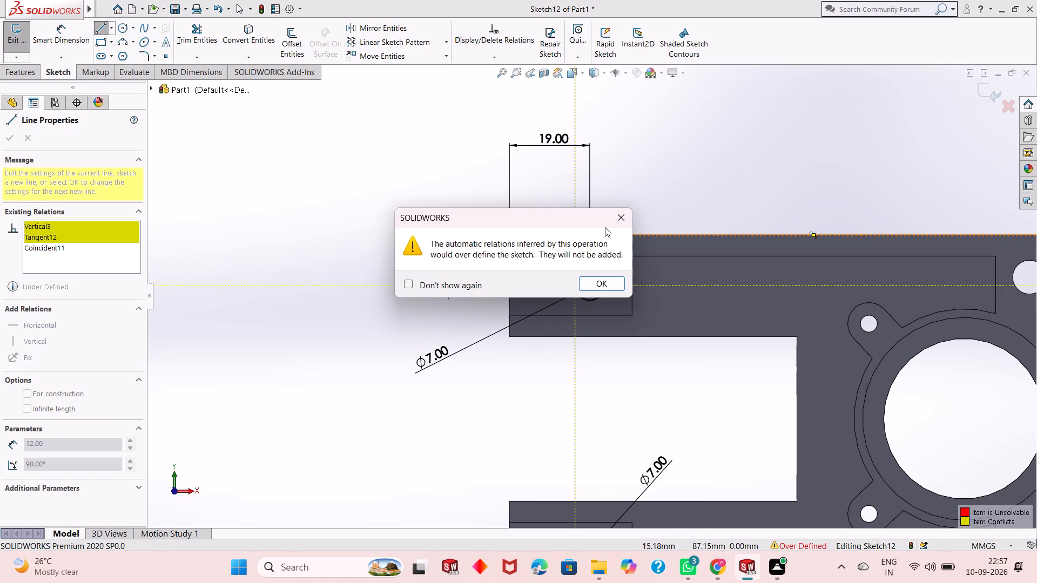
{"action": "key", "text": "Escape"}
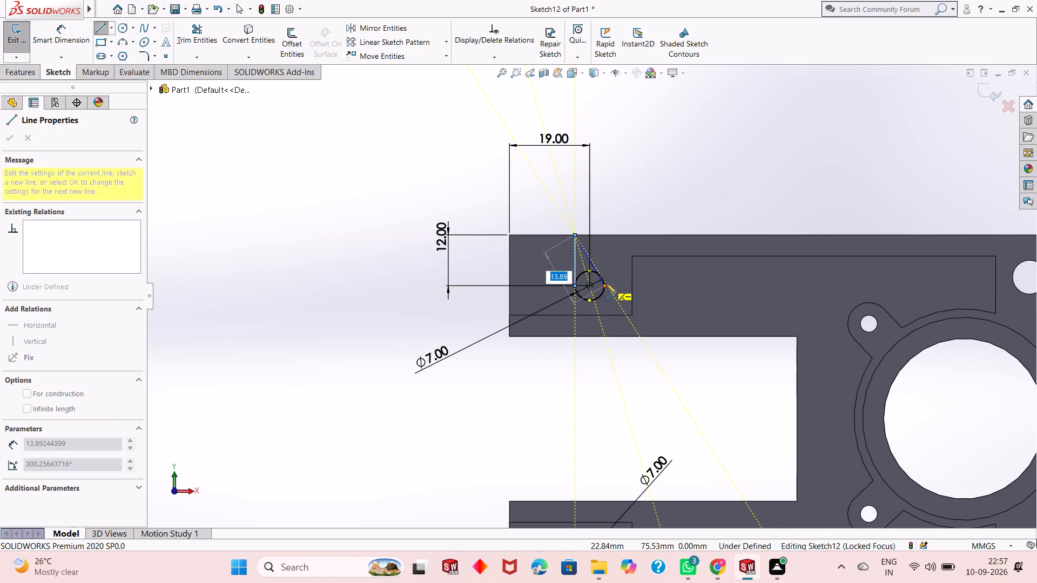
{"action": "left_click", "coordinate": [607, 238]}
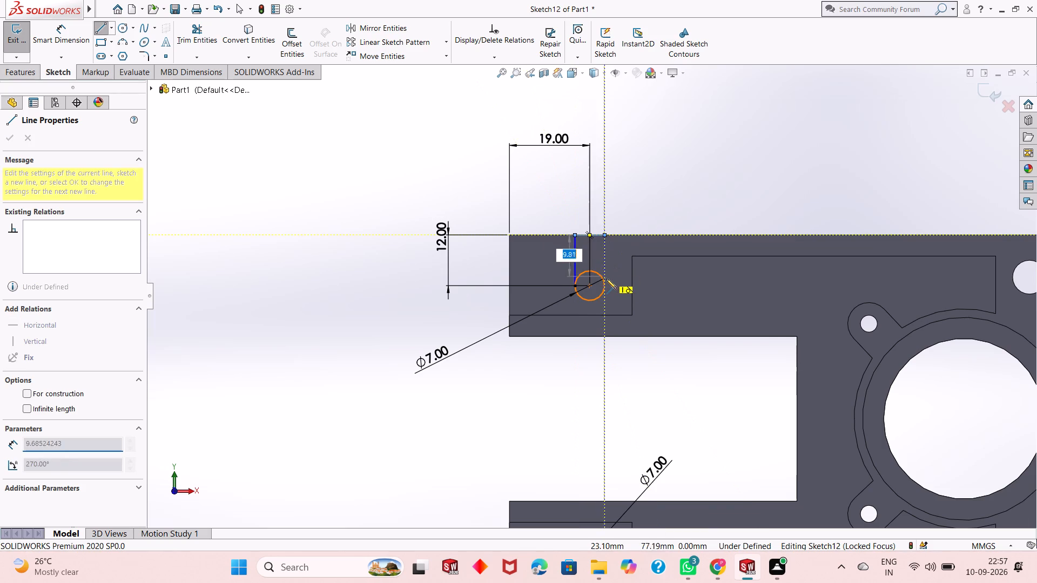
{"action": "left_click", "coordinate": [604, 287]}
{"action": "key", "text": "Escape"}
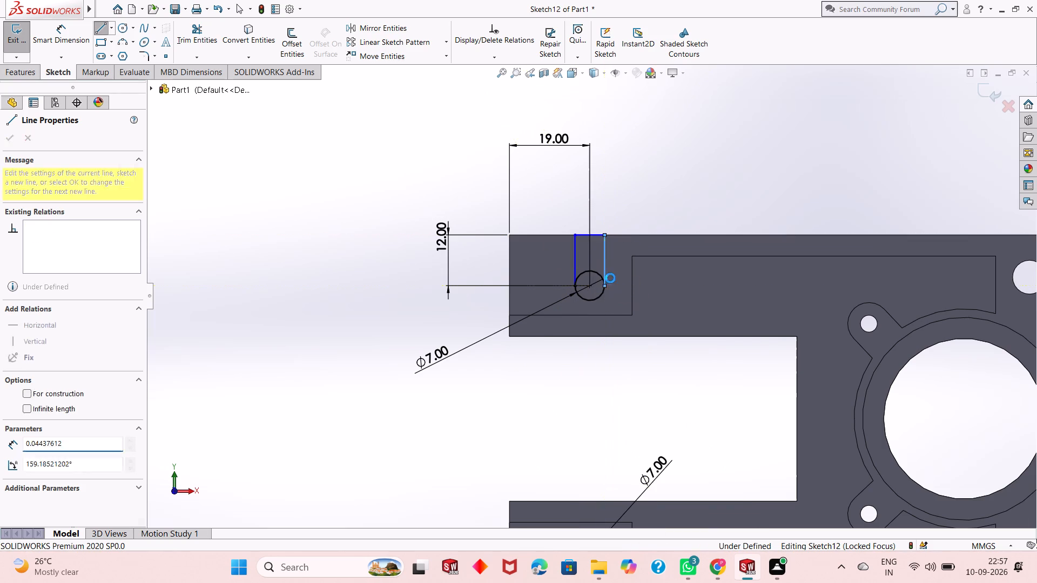
{"action": "key", "text": "Escape"}
{"action": "key", "text": "Escape"}
{"action": "key", "text": "Escape"}
Examine the upper-arm slot outline where its lines meet the block's top edge and the circle.
{"action": "scroll", "coordinate": [587, 225], "scroll_direction": "down", "scroll_amount": 7}
{"action": "scroll", "coordinate": [566, 287], "scroll_direction": "down", "scroll_amount": 3}
{"action": "scroll", "coordinate": [547, 342], "scroll_direction": "down", "scroll_amount": 2}
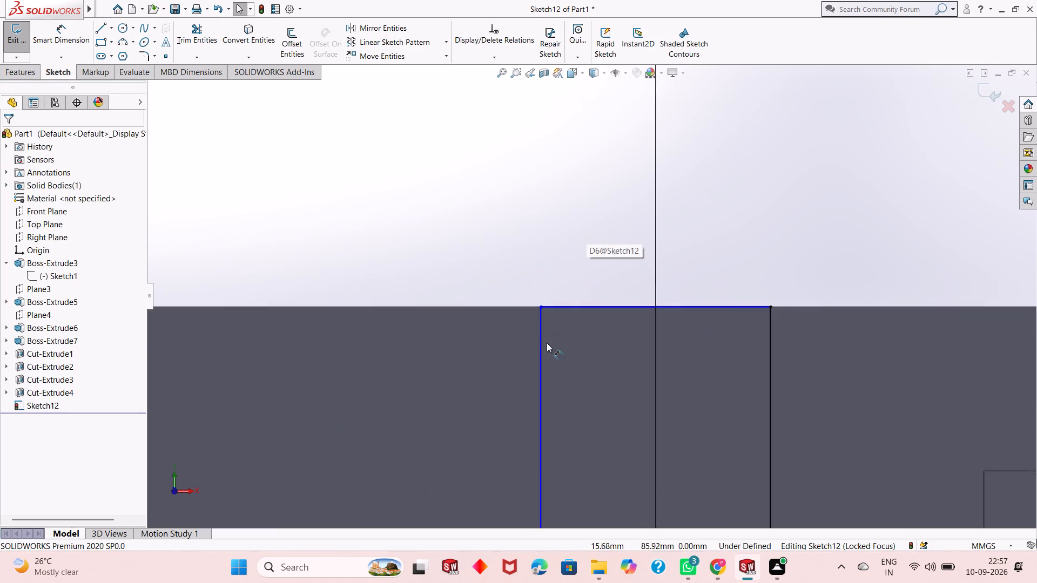
{"action": "scroll", "coordinate": [547, 343], "scroll_direction": "down", "scroll_amount": 4}
{"action": "scroll", "coordinate": [556, 245], "scroll_direction": "down", "scroll_amount": 4}
{"action": "scroll", "coordinate": [586, 320], "scroll_direction": "down", "scroll_amount": 5}
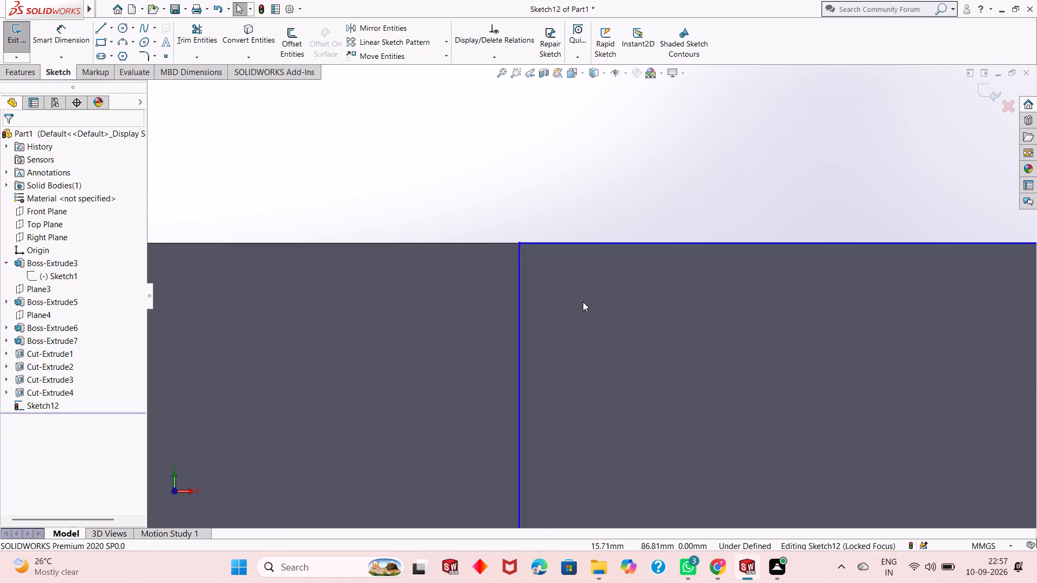
{"action": "scroll", "coordinate": [583, 302], "scroll_direction": "down", "scroll_amount": 2}
{"action": "scroll", "coordinate": [512, 279], "scroll_direction": "up", "scroll_amount": 15}
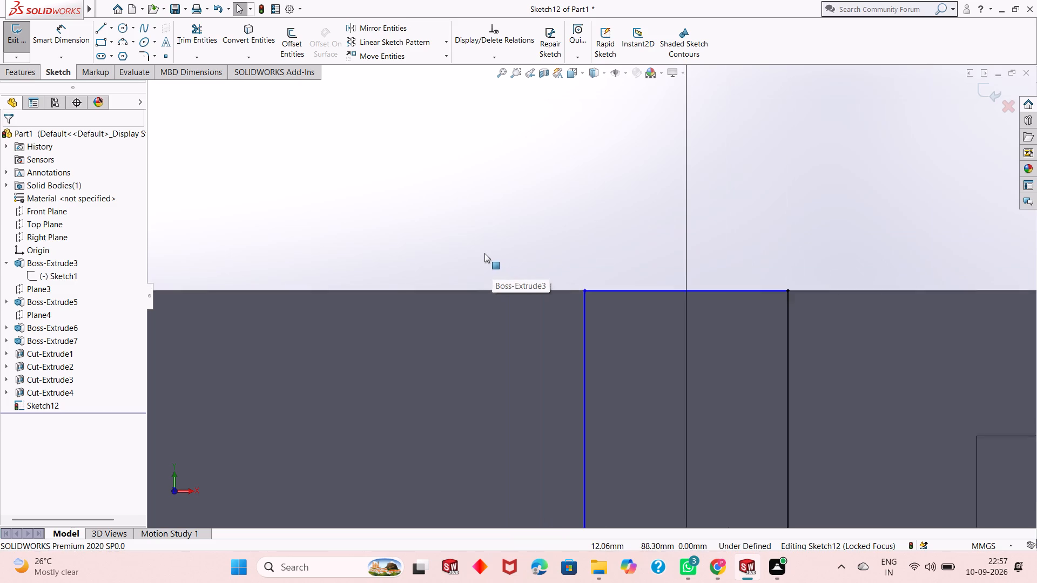
{"action": "scroll", "coordinate": [484, 253], "scroll_direction": "up", "scroll_amount": 13}
{"action": "scroll", "coordinate": [608, 311], "scroll_direction": "down", "scroll_amount": 5}
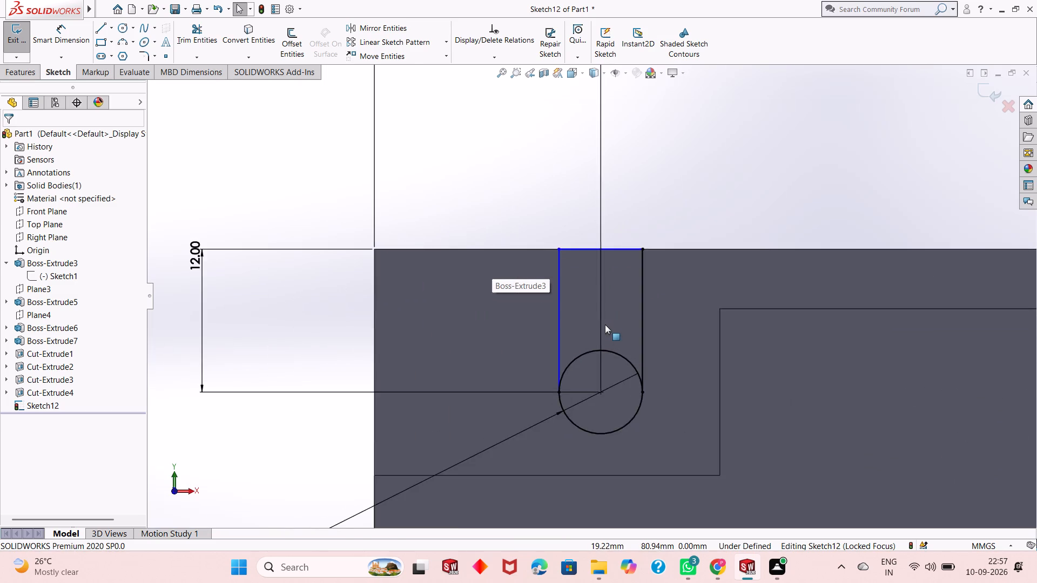
{"action": "scroll", "coordinate": [602, 328], "scroll_direction": "up", "scroll_amount": 4}
{"action": "scroll", "coordinate": [608, 334], "scroll_direction": "down", "scroll_amount": 2}
{"action": "scroll", "coordinate": [578, 296], "scroll_direction": "down", "scroll_amount": 4}
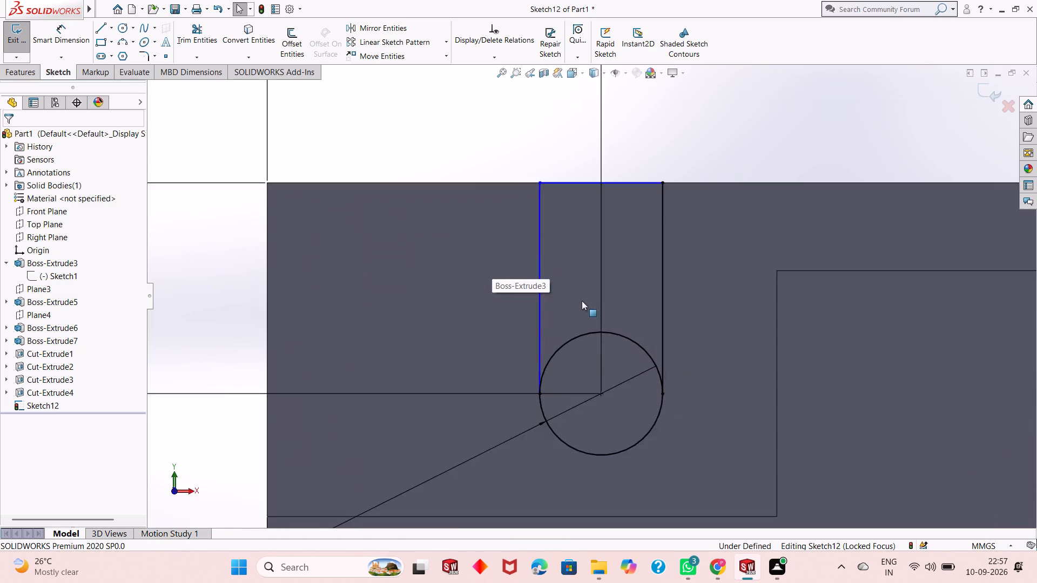
{"action": "scroll", "coordinate": [582, 301], "scroll_direction": "up", "scroll_amount": 5}
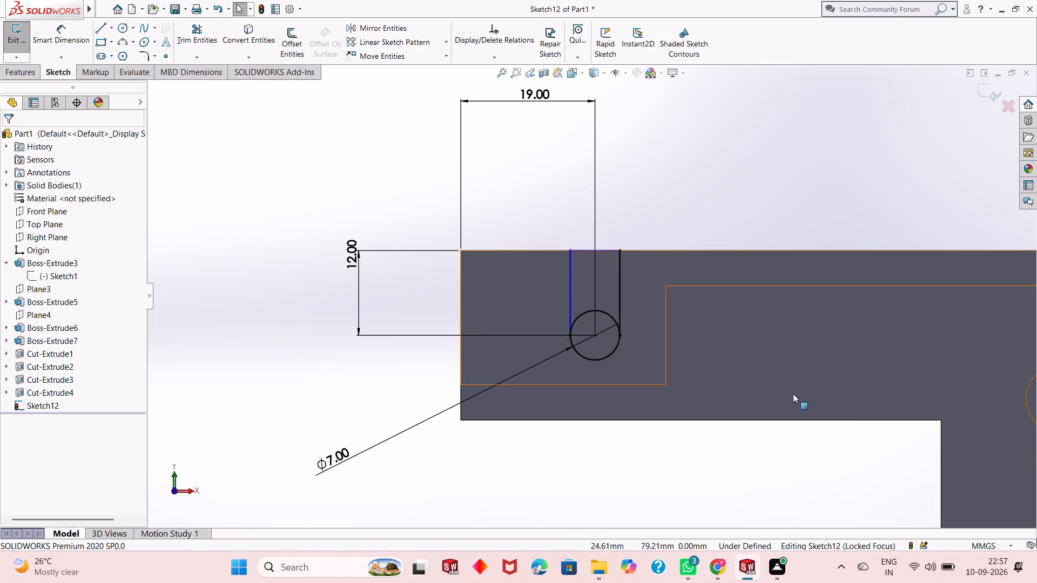
Trim away the upper half of the upper-arm circle inside the slot outline, leaving the rounded slot end.
{"action": "left_click", "coordinate": [206, 39]}
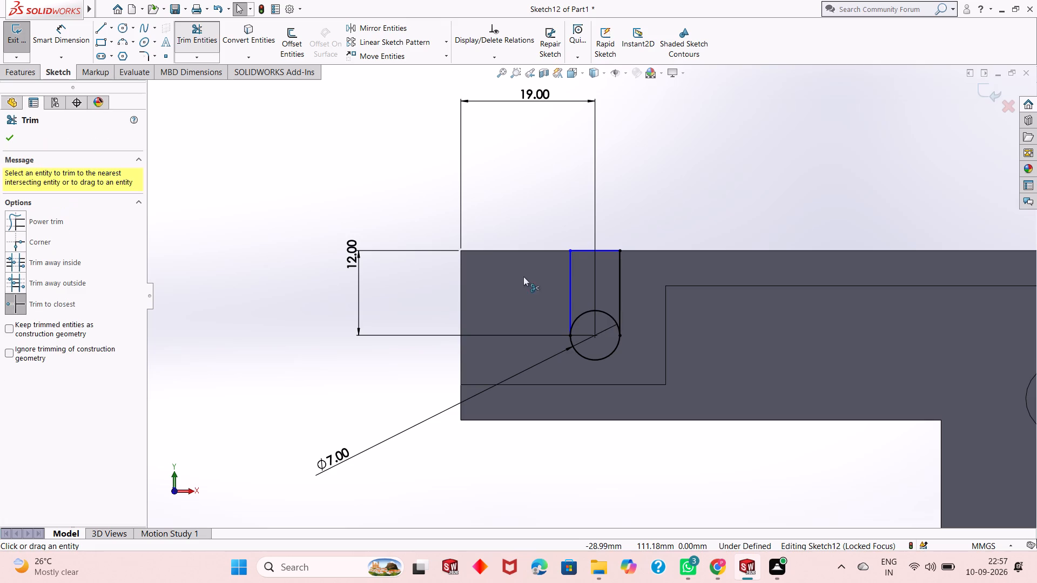
{"action": "left_click", "coordinate": [611, 313]}
{"action": "right_click", "coordinate": [651, 176]}
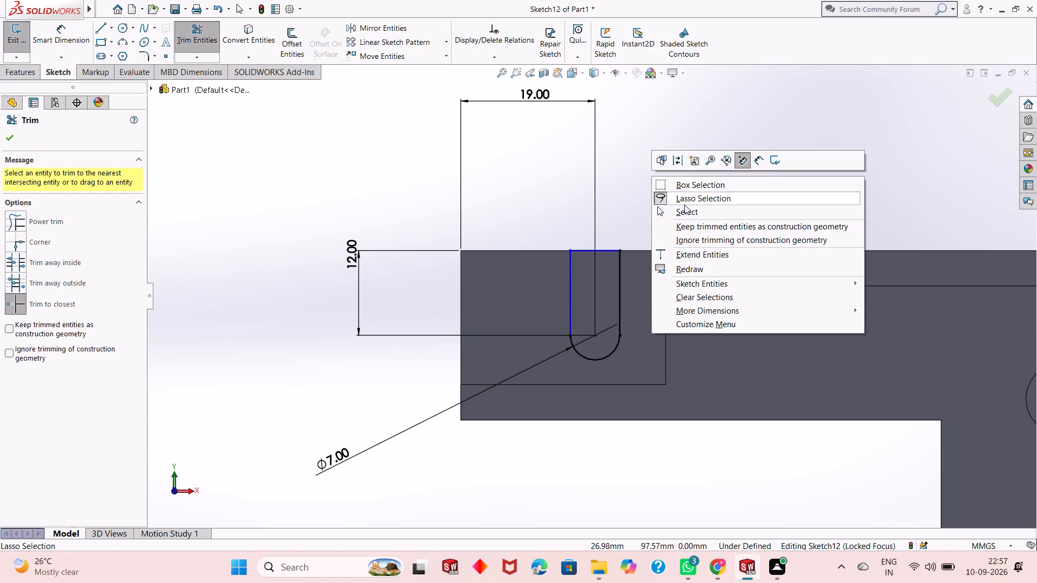
{"action": "left_click", "coordinate": [685, 208]}
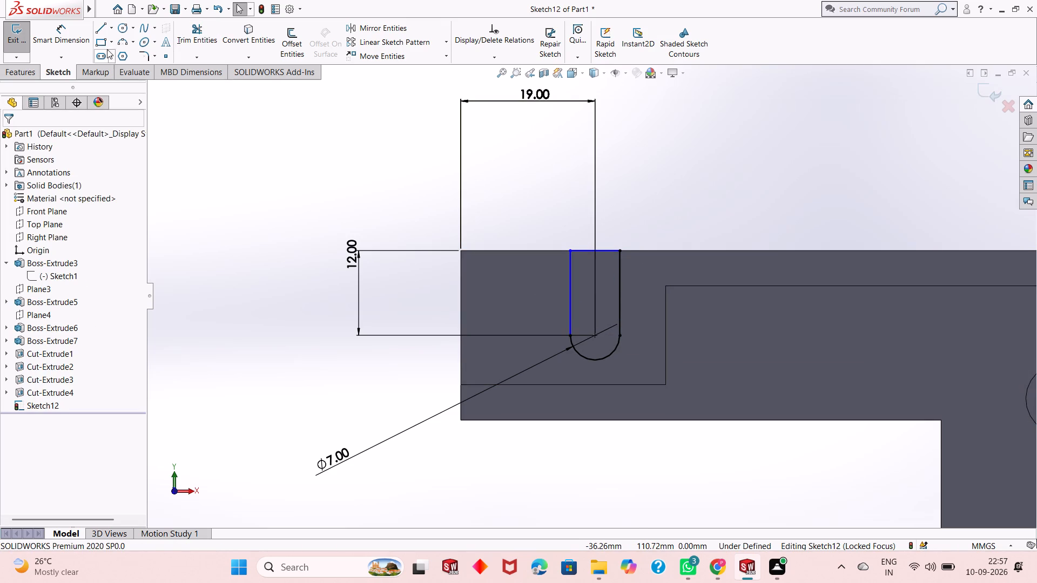
Dimension the upper-arm slot's vertical line nearest the arm's free end as 12 mm.
{"action": "left_click", "coordinate": [78, 32]}
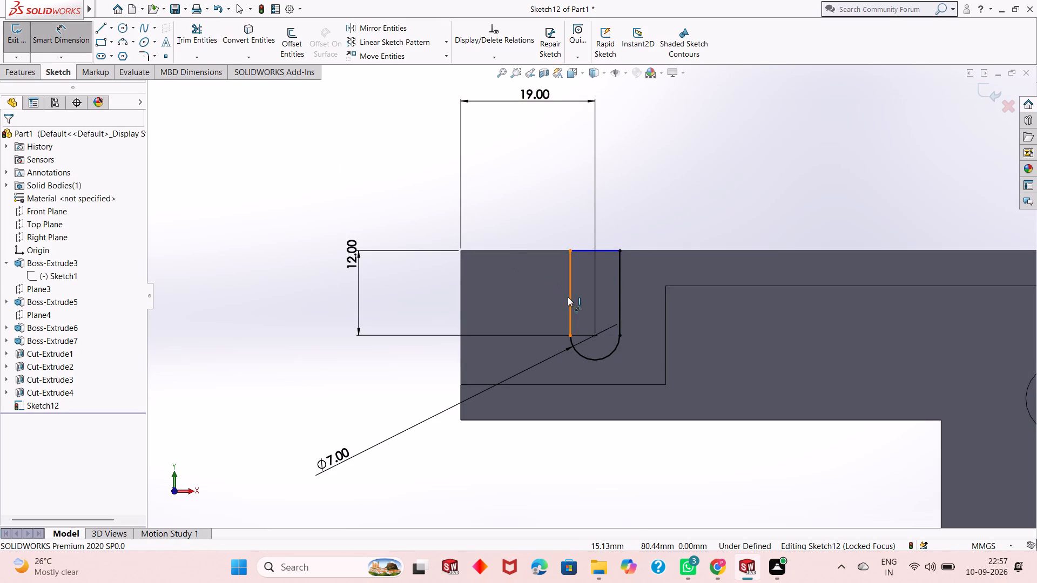
{"action": "left_click", "coordinate": [568, 297]}
{"action": "left_click", "coordinate": [547, 298]}
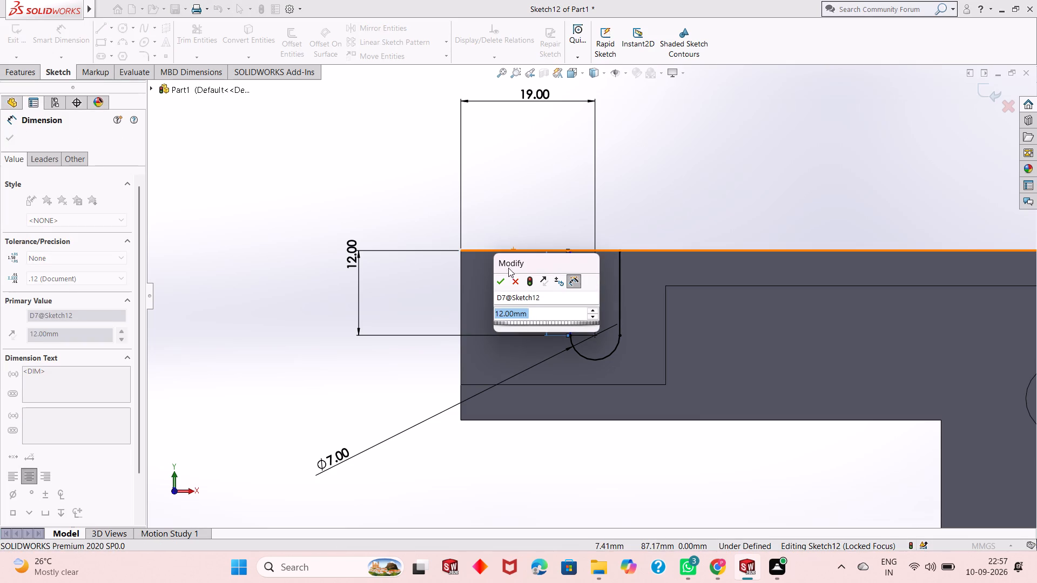
{"action": "left_click", "coordinate": [497, 281]}
Dimension the upper-arm slot's top line as 7 mm wide.
{"action": "left_click", "coordinate": [601, 252]}
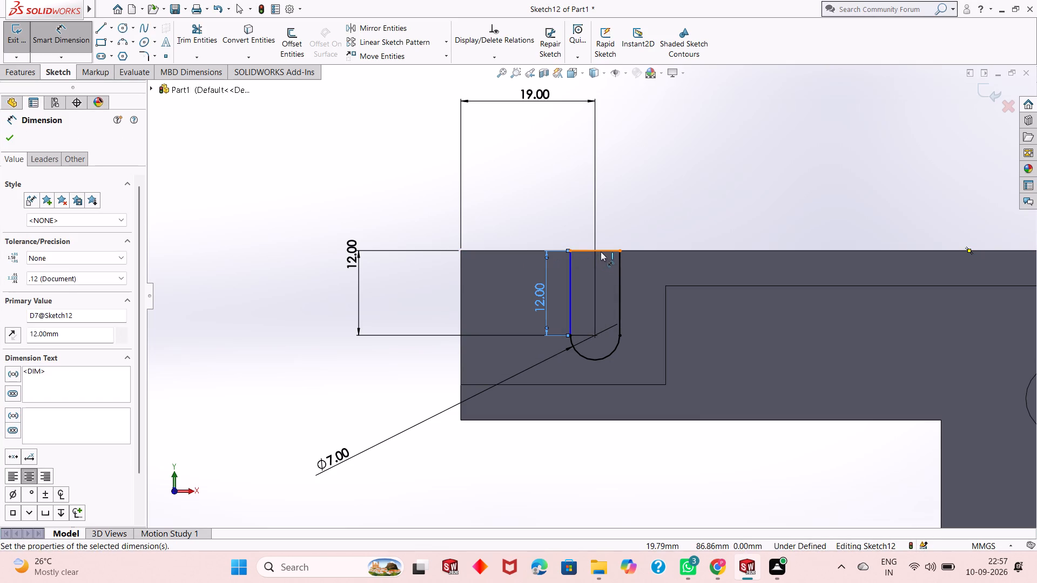
{"action": "left_click", "coordinate": [601, 225]}
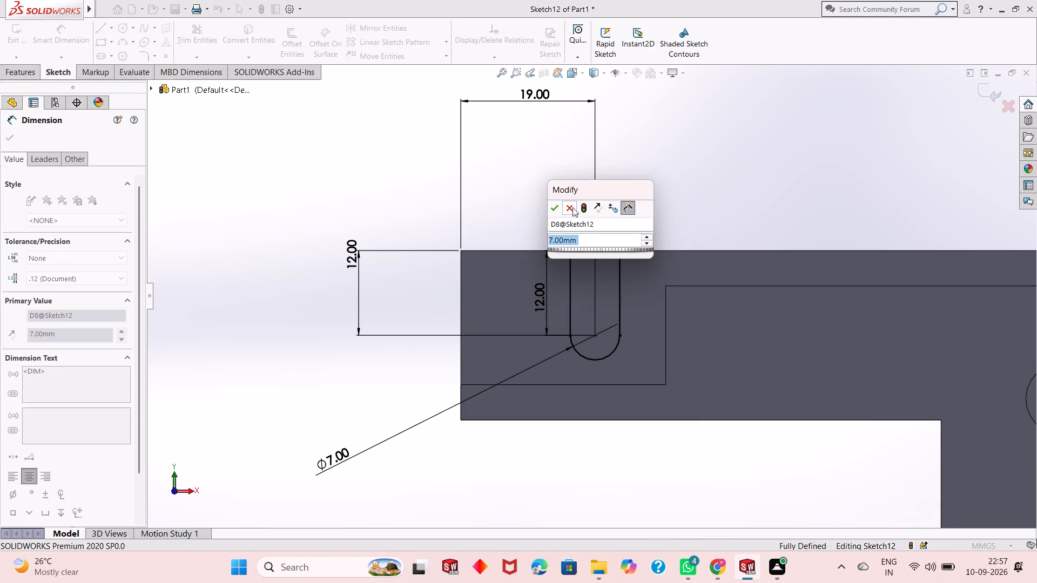
{"action": "left_click", "coordinate": [554, 207]}
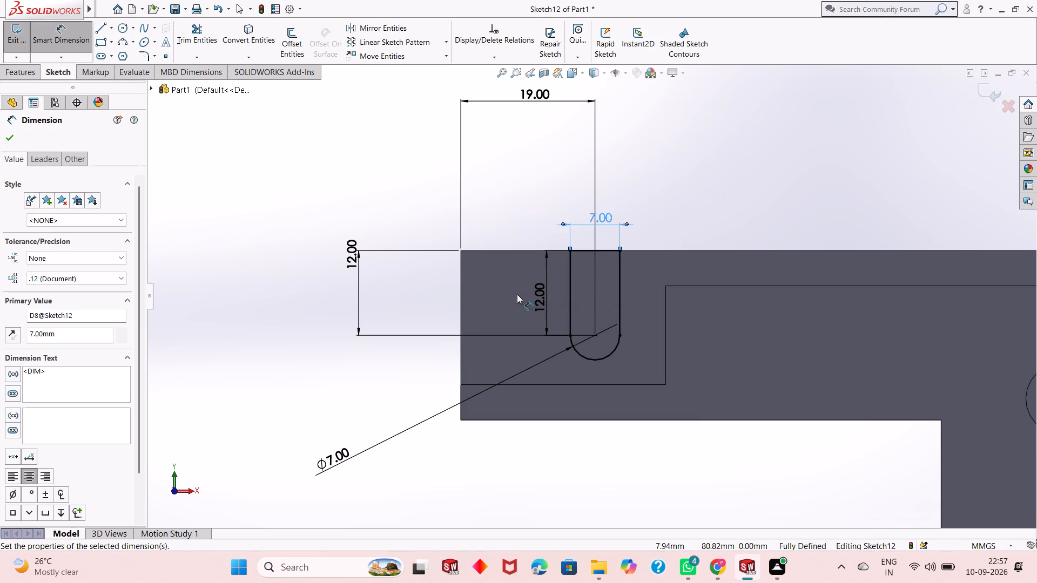
Examine the slot outlines and their dimensions on both arms of the block.
{"action": "scroll", "coordinate": [516, 294], "scroll_direction": "up", "scroll_amount": 4}
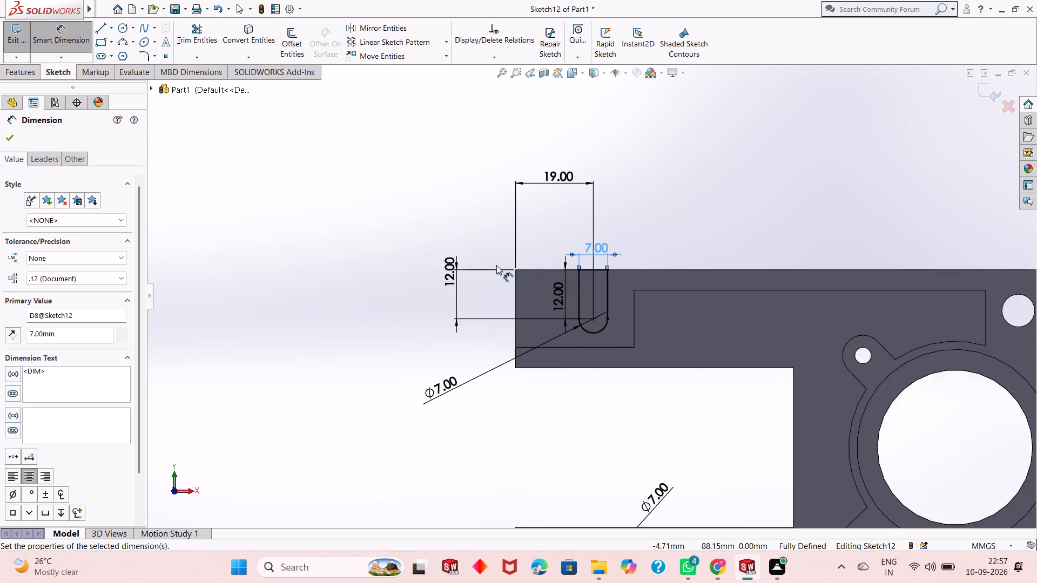
{"action": "scroll", "coordinate": [496, 265], "scroll_direction": "up", "scroll_amount": 3}
{"action": "scroll", "coordinate": [563, 377], "scroll_direction": "down", "scroll_amount": 1}
{"action": "scroll", "coordinate": [580, 368], "scroll_direction": "up", "scroll_amount": 2}
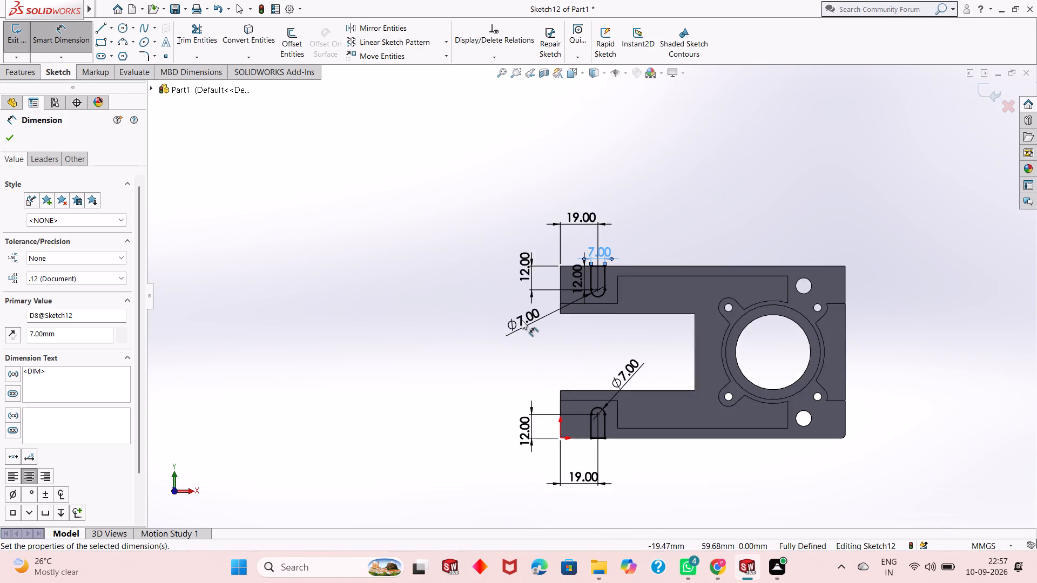
{"action": "scroll", "coordinate": [522, 320], "scroll_direction": "up", "scroll_amount": 1}
{"action": "scroll", "coordinate": [614, 340], "scroll_direction": "down", "scroll_amount": 1}
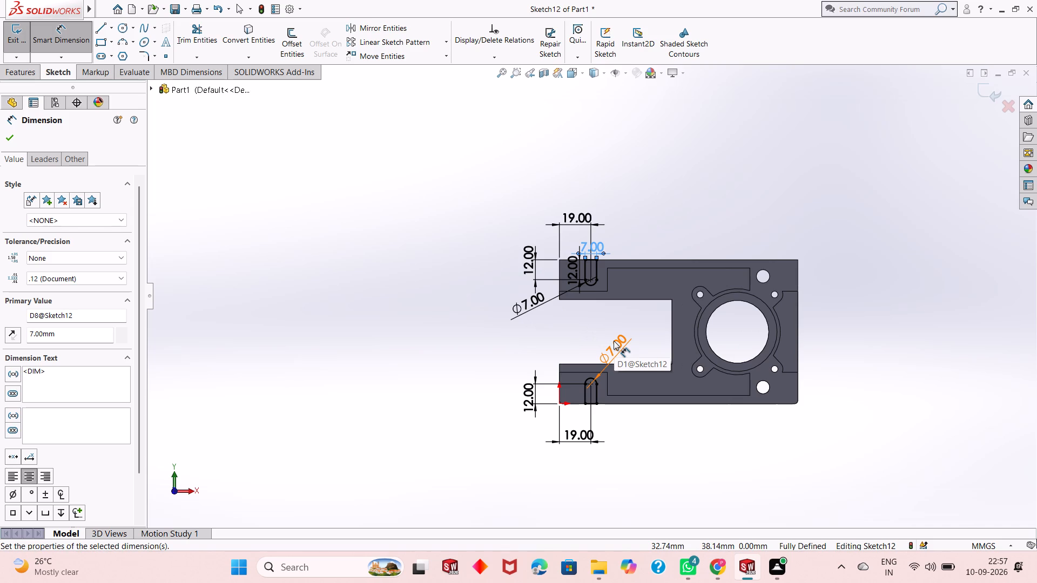
{"action": "scroll", "coordinate": [605, 316], "scroll_direction": "down", "scroll_amount": 3}
{"action": "scroll", "coordinate": [581, 277], "scroll_direction": "down", "scroll_amount": 2}
{"action": "scroll", "coordinate": [580, 277], "scroll_direction": "up", "scroll_amount": 1}
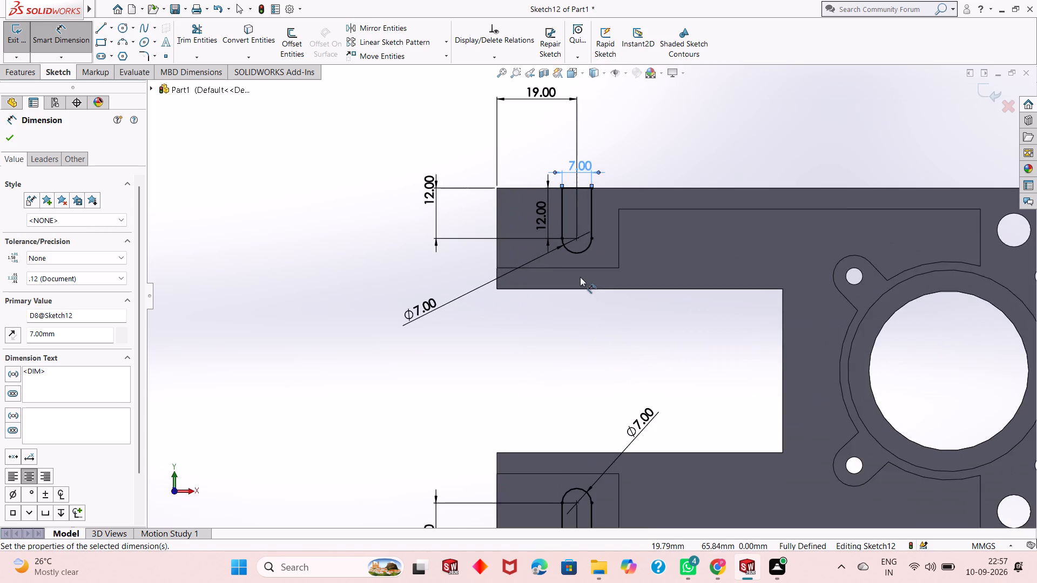
{"action": "scroll", "coordinate": [580, 277], "scroll_direction": "up", "scroll_amount": 2}
{"action": "scroll", "coordinate": [585, 246], "scroll_direction": "down", "scroll_amount": 2}
{"action": "key", "text": "Escape"}
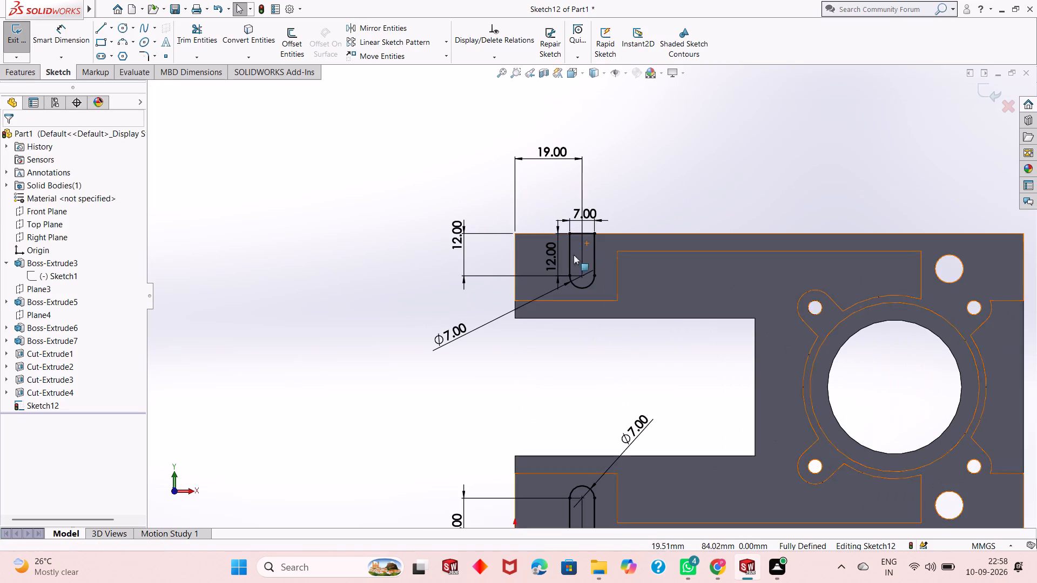
{"action": "scroll", "coordinate": [564, 367], "scroll_direction": "up", "scroll_amount": 2}
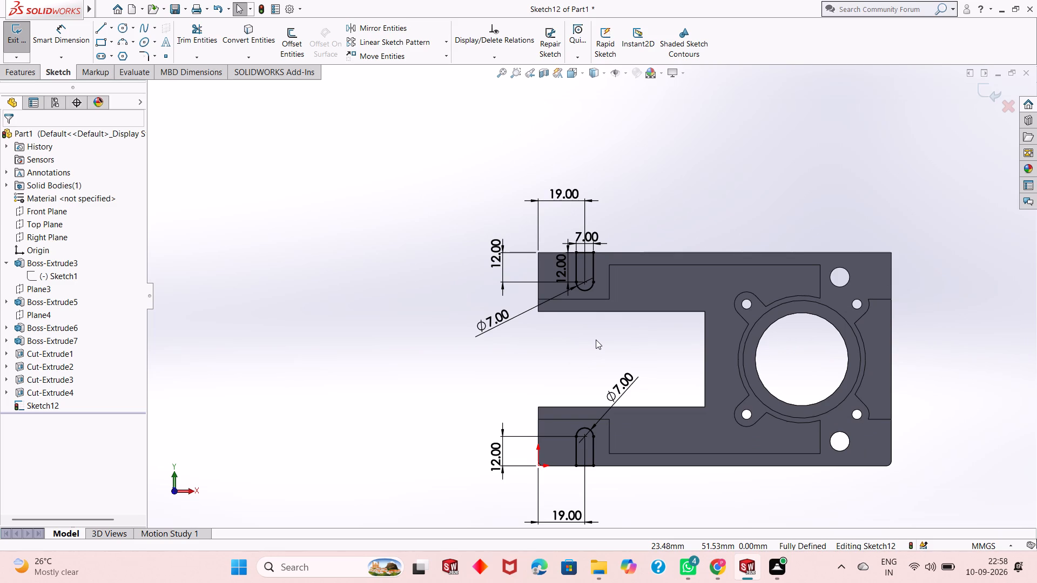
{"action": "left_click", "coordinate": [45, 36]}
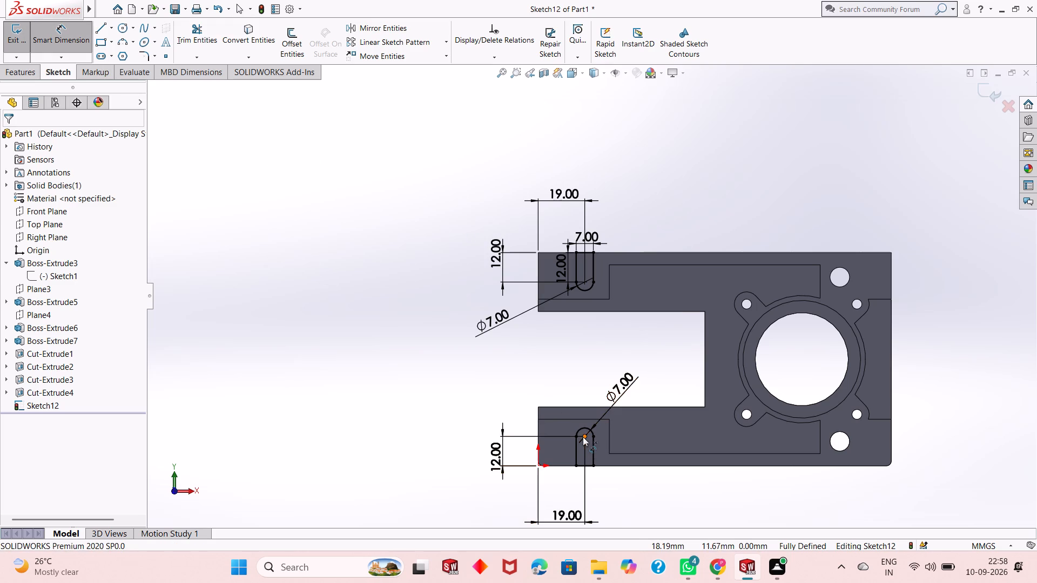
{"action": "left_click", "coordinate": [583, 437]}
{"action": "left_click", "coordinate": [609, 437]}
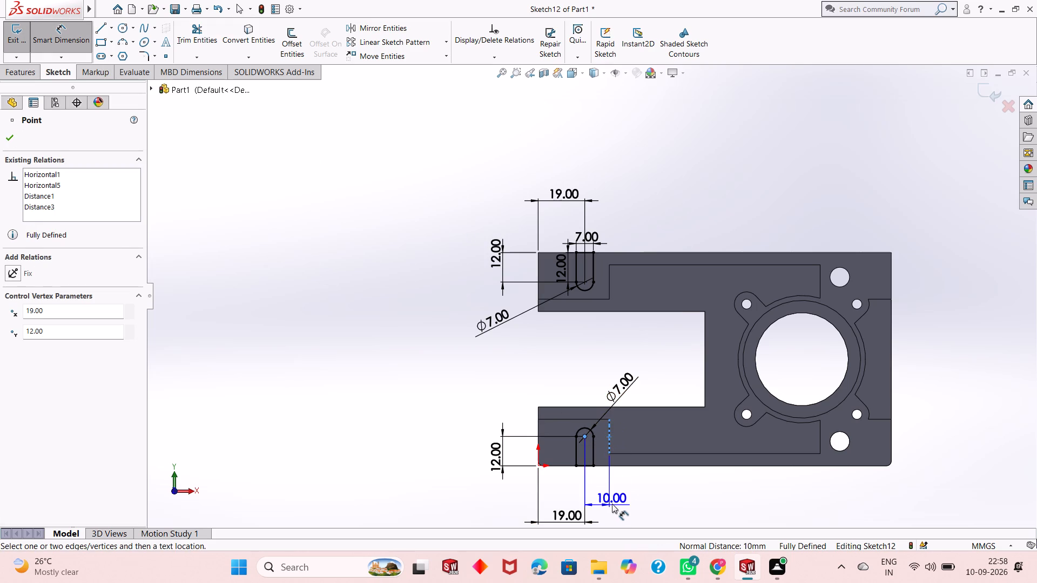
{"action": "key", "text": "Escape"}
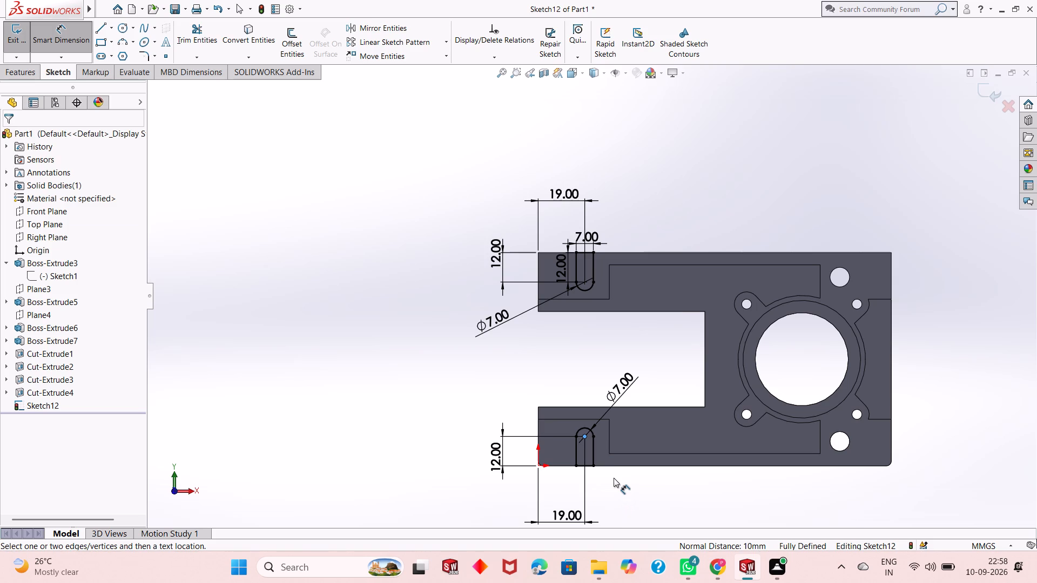
Cut-extrude the slot outlines on both arms as a blind cut 4 mm deep from the sketch plane.
{"action": "scroll", "coordinate": [596, 341], "scroll_direction": "up", "scroll_amount": 1}
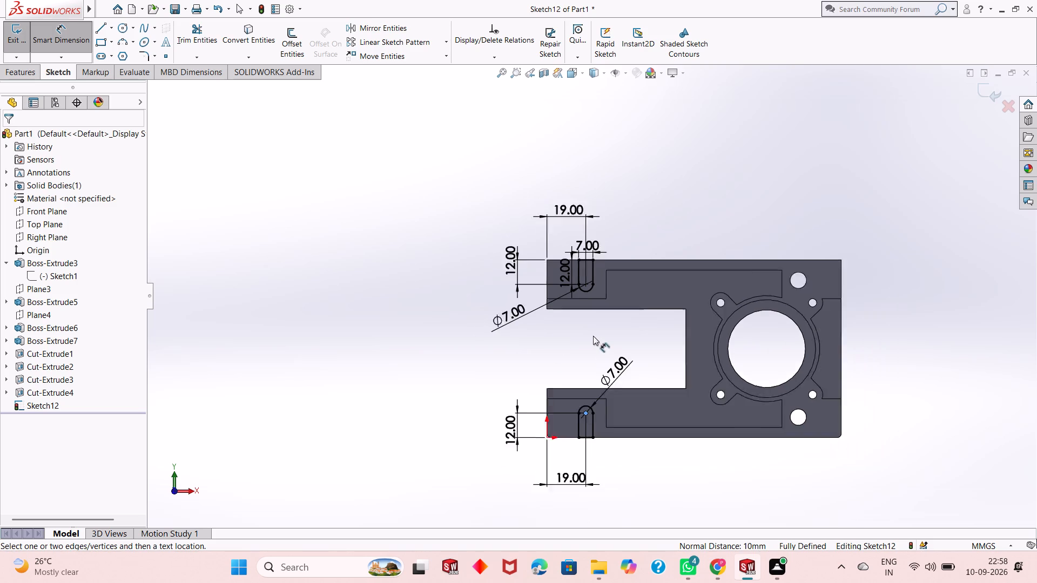
{"action": "scroll", "coordinate": [593, 336], "scroll_direction": "up", "scroll_amount": 3}
{"action": "middle_click_drag", "start_coordinate": [586, 333], "coordinate": [627, 336]}
{"action": "scroll", "coordinate": [622, 272], "scroll_direction": "down", "scroll_amount": 2}
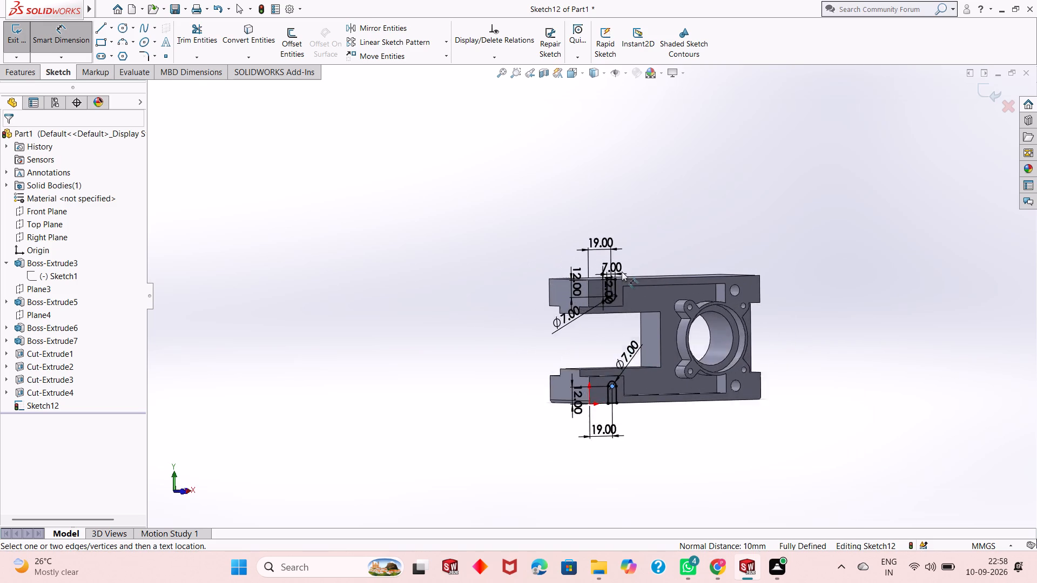
{"action": "scroll", "coordinate": [622, 272], "scroll_direction": "down", "scroll_amount": 2}
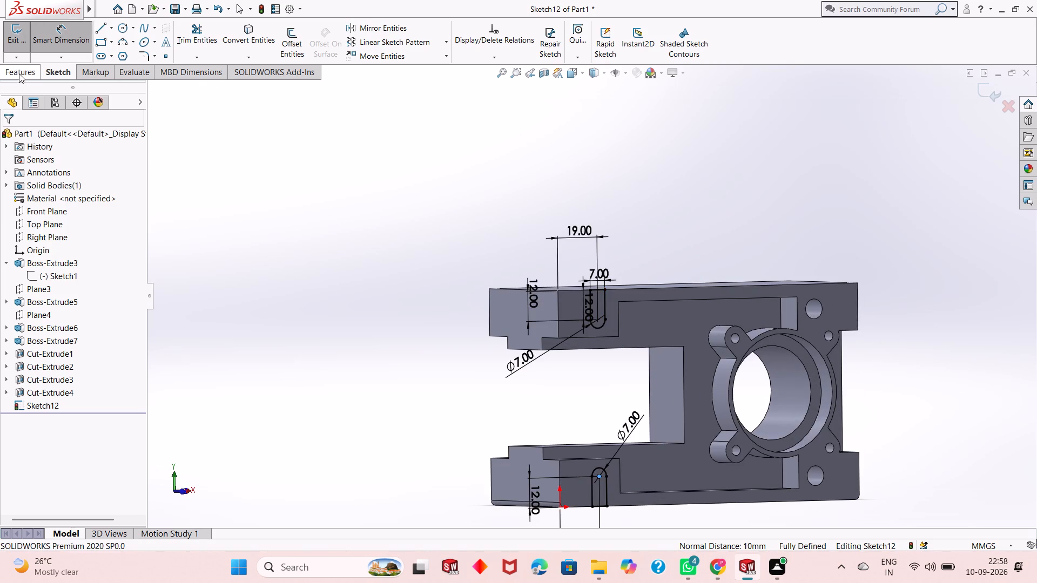
{"action": "left_click", "coordinate": [32, 70]}
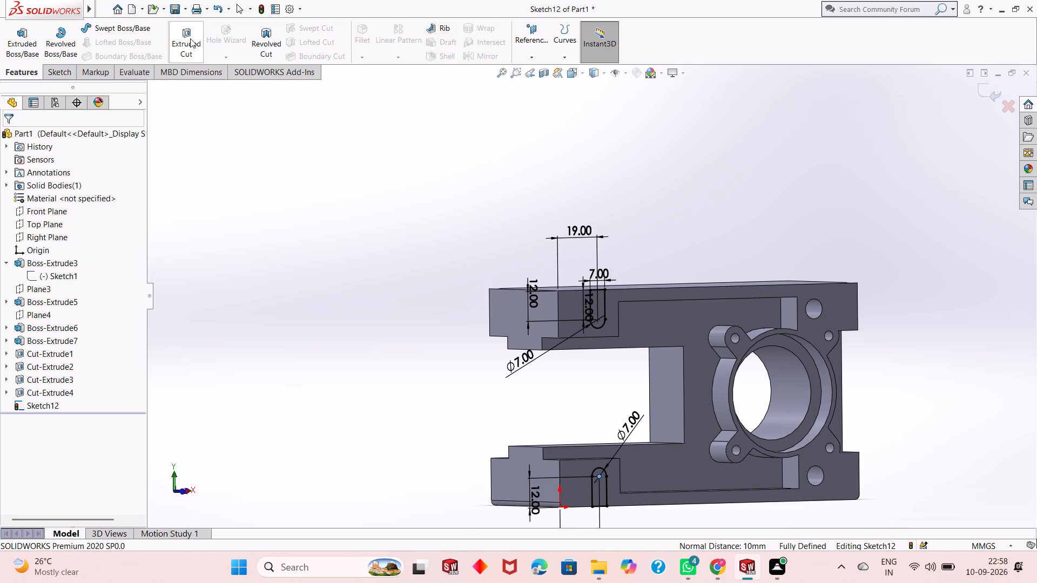
{"action": "left_click", "coordinate": [190, 38]}
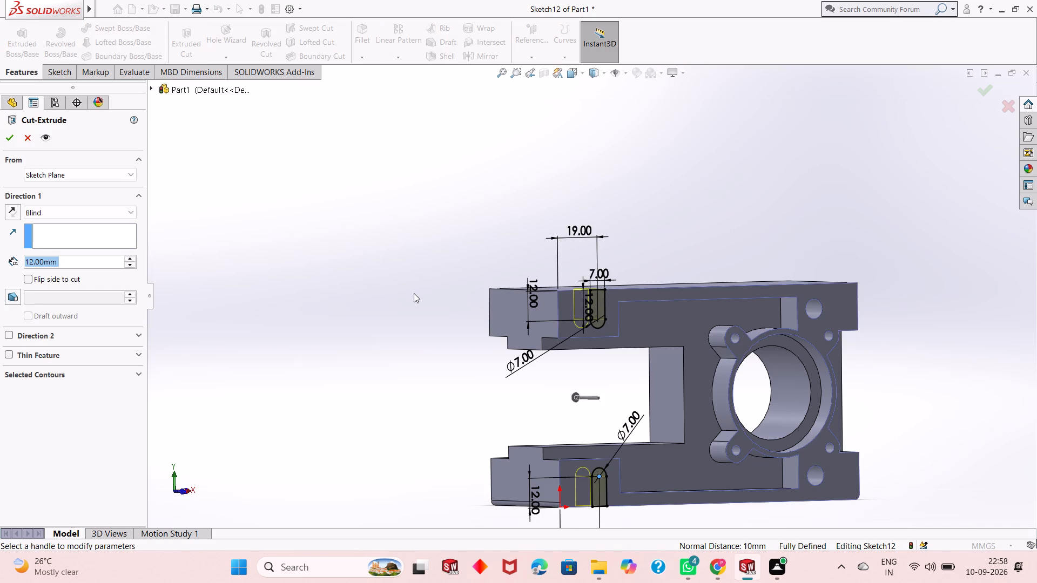
{"action": "middle_click", "coordinate": [455, 318]}
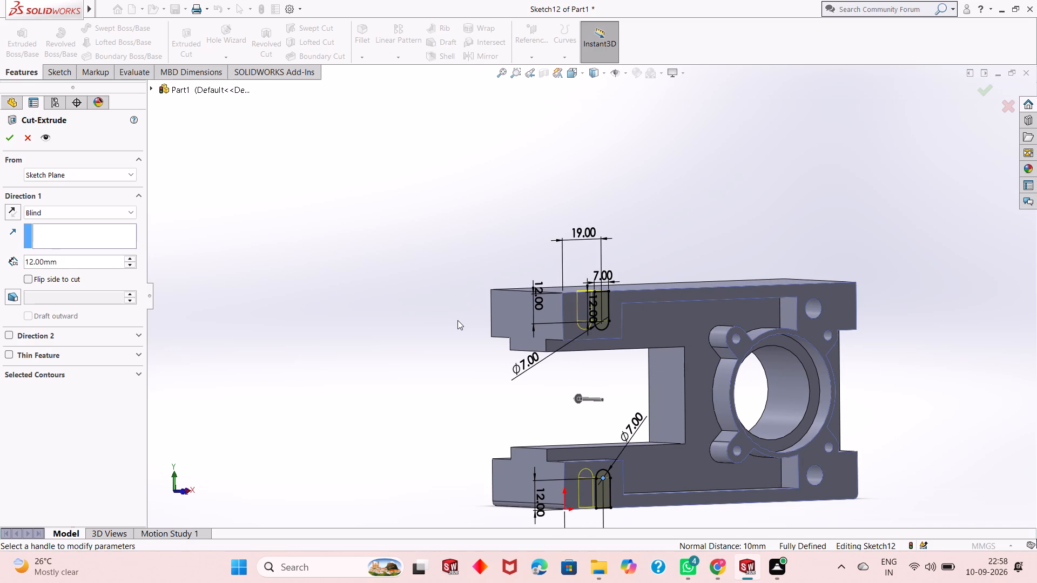
{"action": "double_click", "coordinate": [64, 262]}
{"action": "key", "text": "5"}
{"action": "key", "text": "Return"}
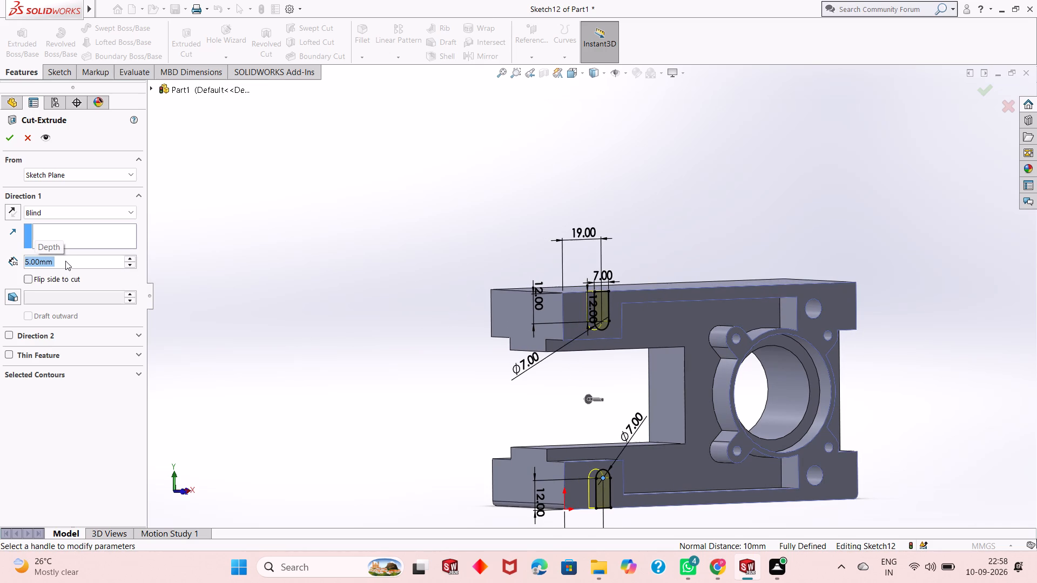
{"action": "double_click", "coordinate": [65, 261]}
{"action": "key", "text": "4"}
{"action": "key", "text": "Return"}
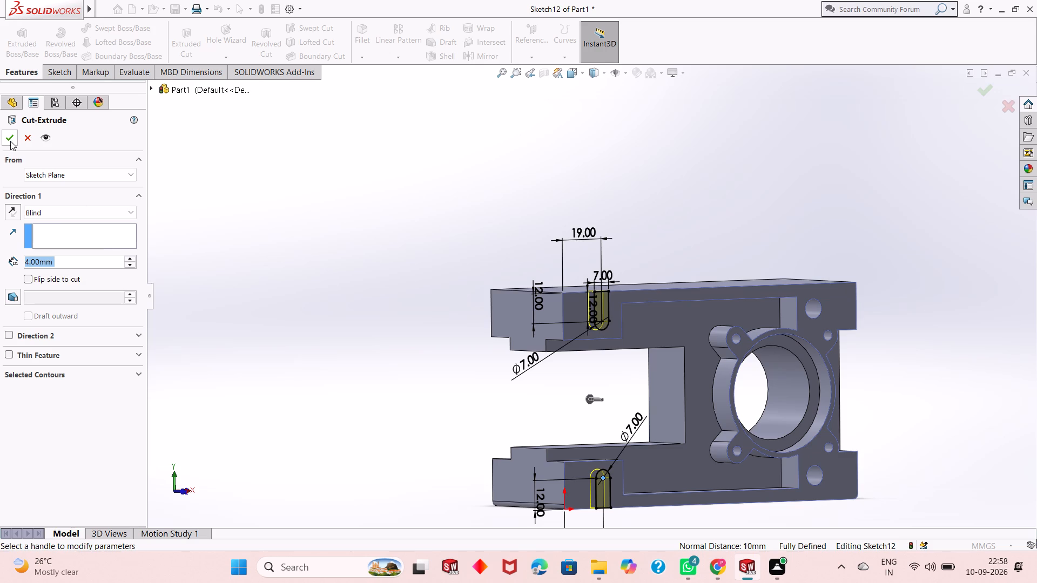
{"action": "left_click", "coordinate": [10, 142]}
{"action": "key", "text": "Escape"}
Examine the block from the front, ends and back, checking the slots cut into both arms.
{"action": "middle_click_drag", "start_coordinate": [466, 408], "coordinate": [450, 422]}
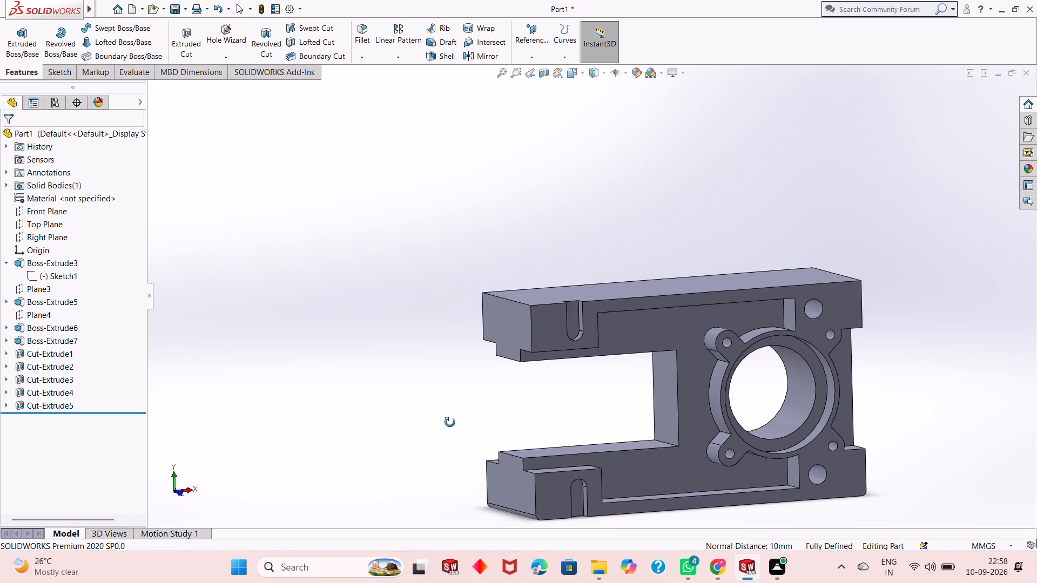
{"action": "middle_click_drag", "start_coordinate": [450, 422], "coordinate": [463, 414]}
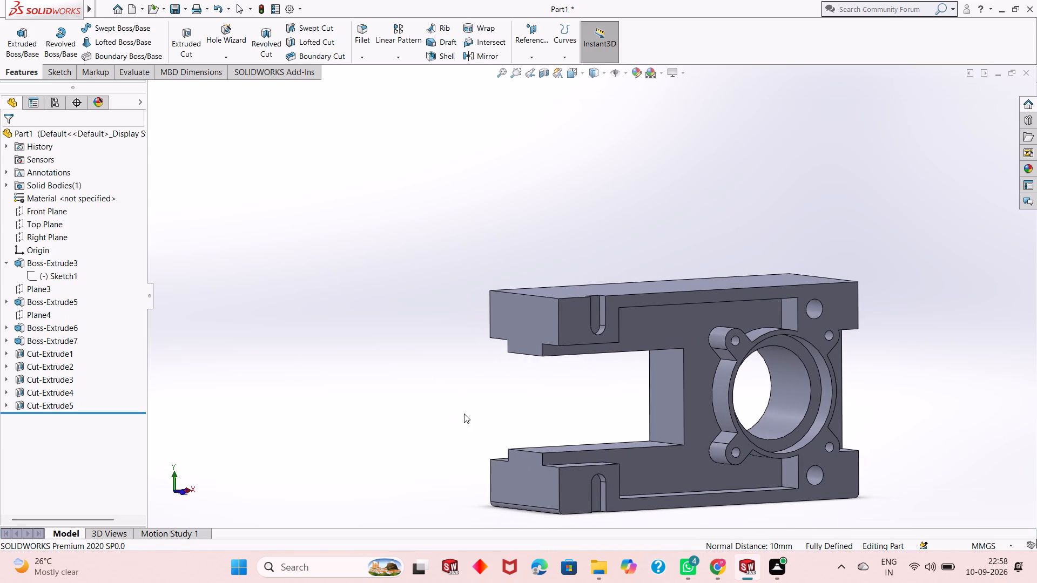
{"action": "middle_click_drag", "start_coordinate": [456, 442], "coordinate": [426, 442]}
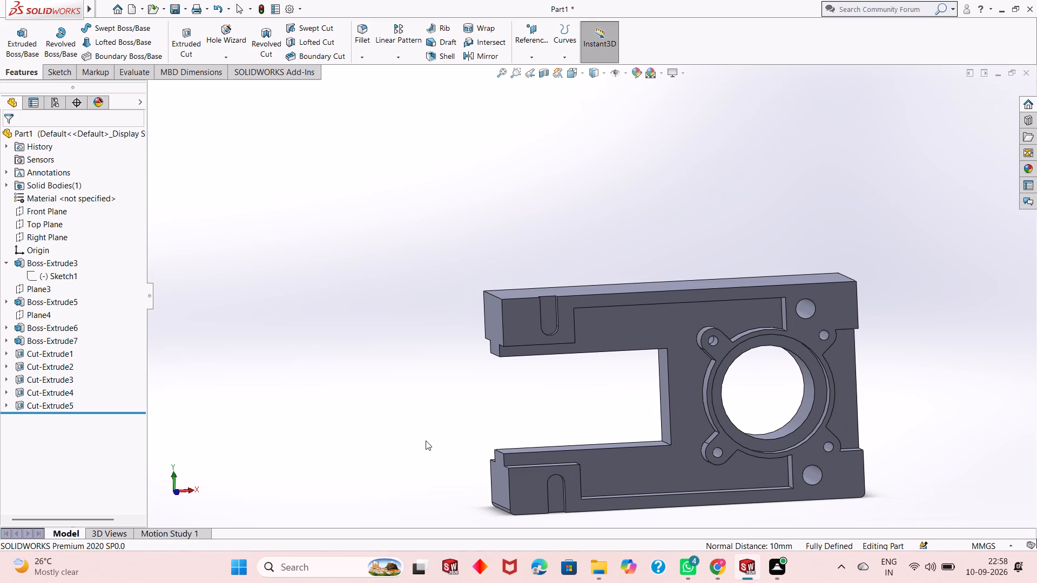
{"action": "middle_click_drag", "start_coordinate": [455, 457], "coordinate": [454, 466]}
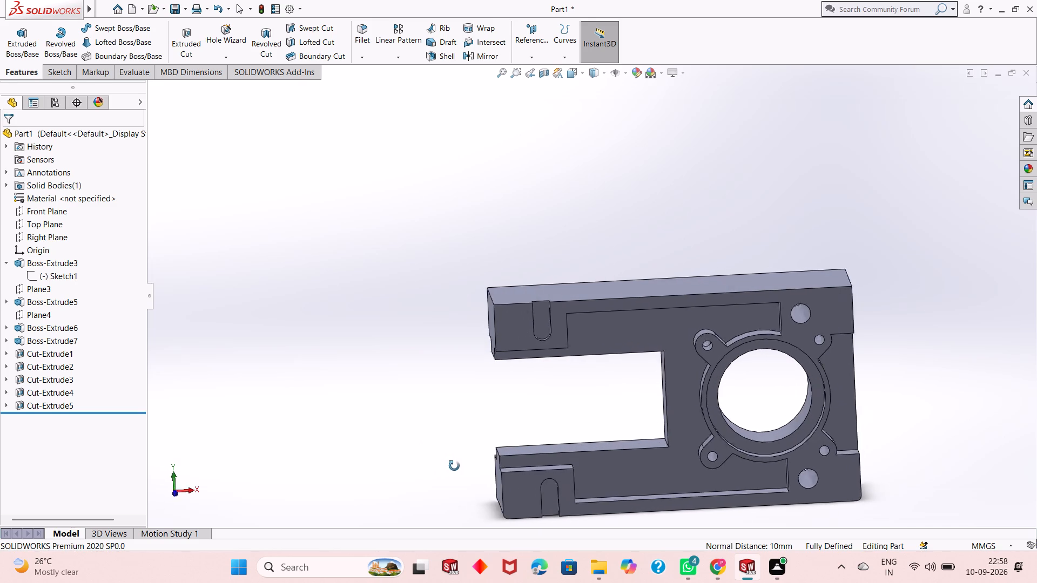
{"action": "middle_click_drag", "start_coordinate": [454, 466], "coordinate": [476, 464]}
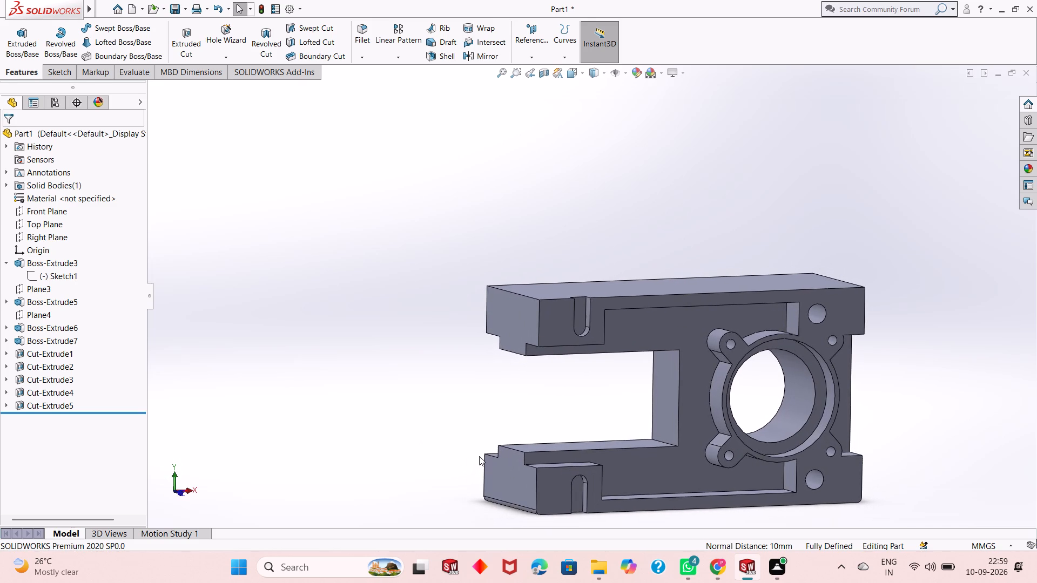
{"action": "middle_click_drag", "start_coordinate": [491, 406], "coordinate": [475, 427]}
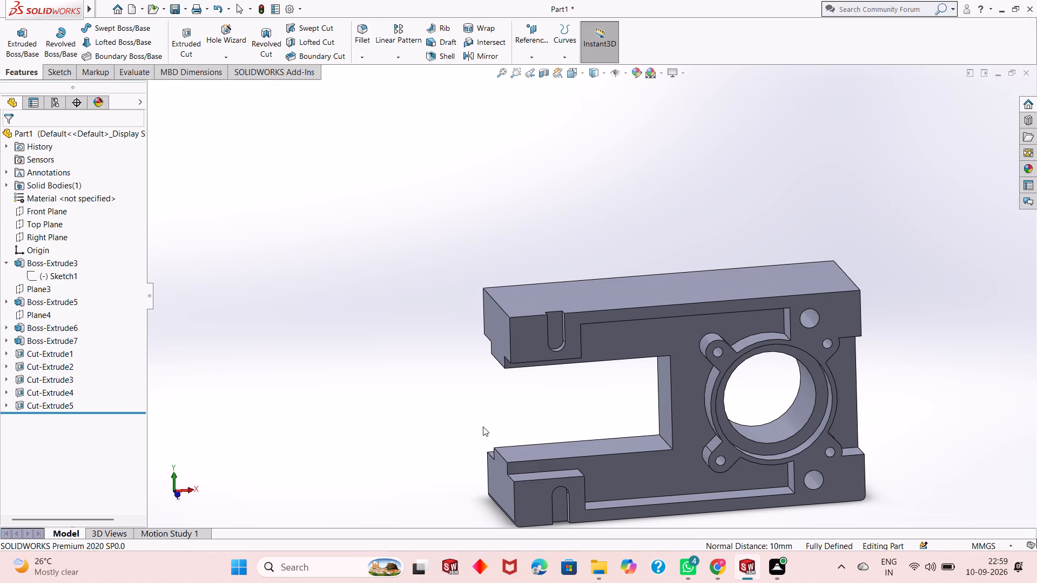
{"action": "scroll", "coordinate": [514, 454], "scroll_direction": "up", "scroll_amount": 1}
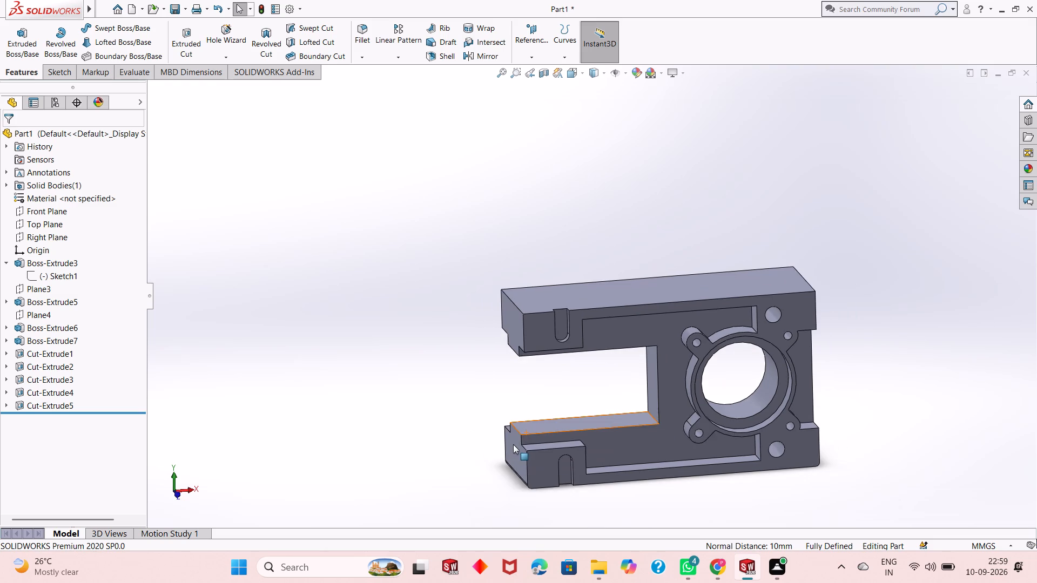
{"action": "scroll", "coordinate": [513, 444], "scroll_direction": "up", "scroll_amount": 1}
{"action": "middle_click_drag", "start_coordinate": [566, 391], "coordinate": [524, 443]}
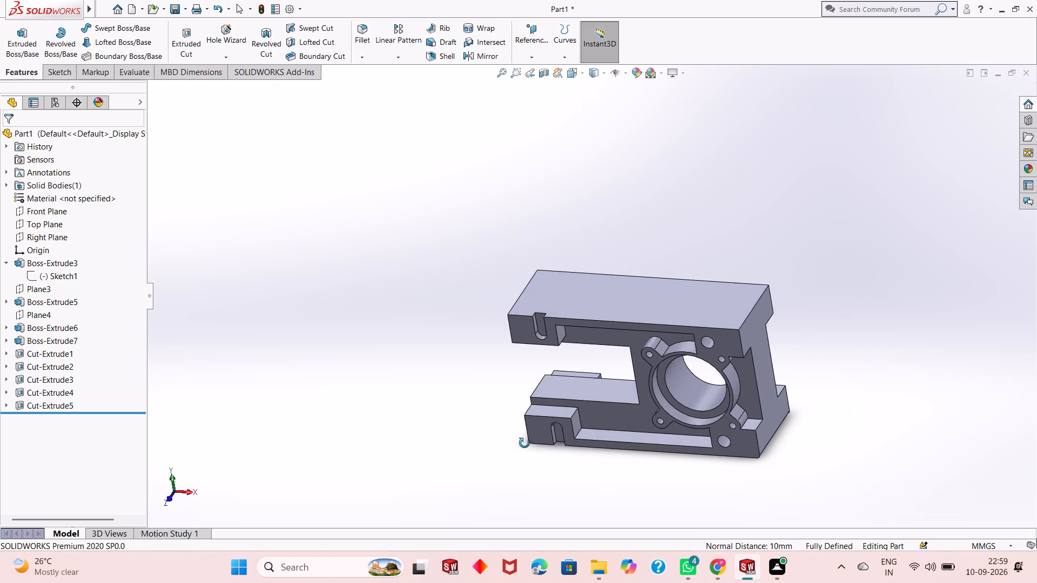
{"action": "middle_click_drag", "start_coordinate": [524, 443], "coordinate": [768, 424]}
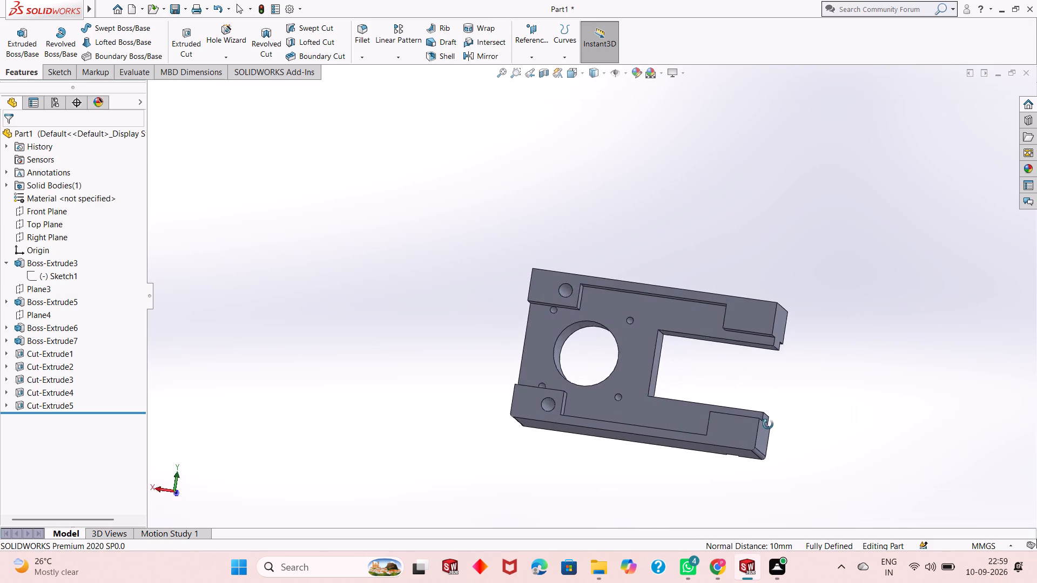
{"action": "middle_click_drag", "start_coordinate": [768, 424], "coordinate": [622, 388]}
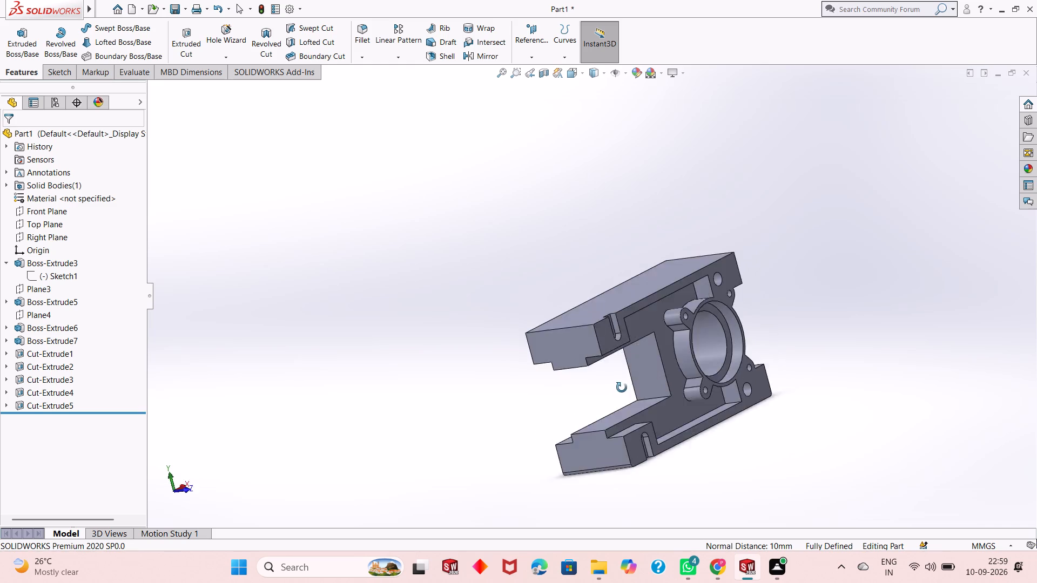
{"action": "middle_click_drag", "start_coordinate": [622, 388], "coordinate": [728, 250]}
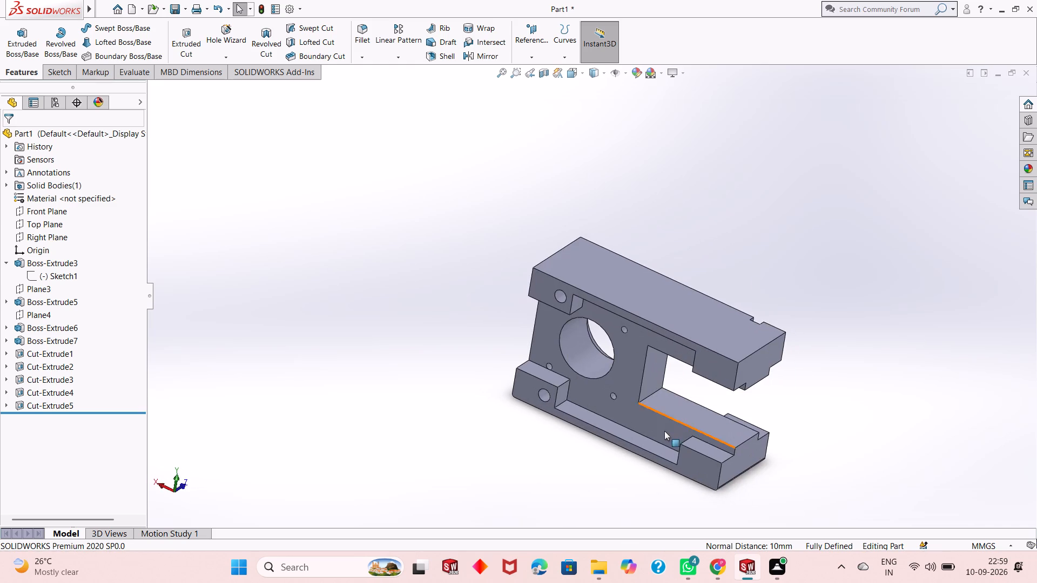
{"action": "middle_click_drag", "start_coordinate": [664, 431], "coordinate": [490, 365]}
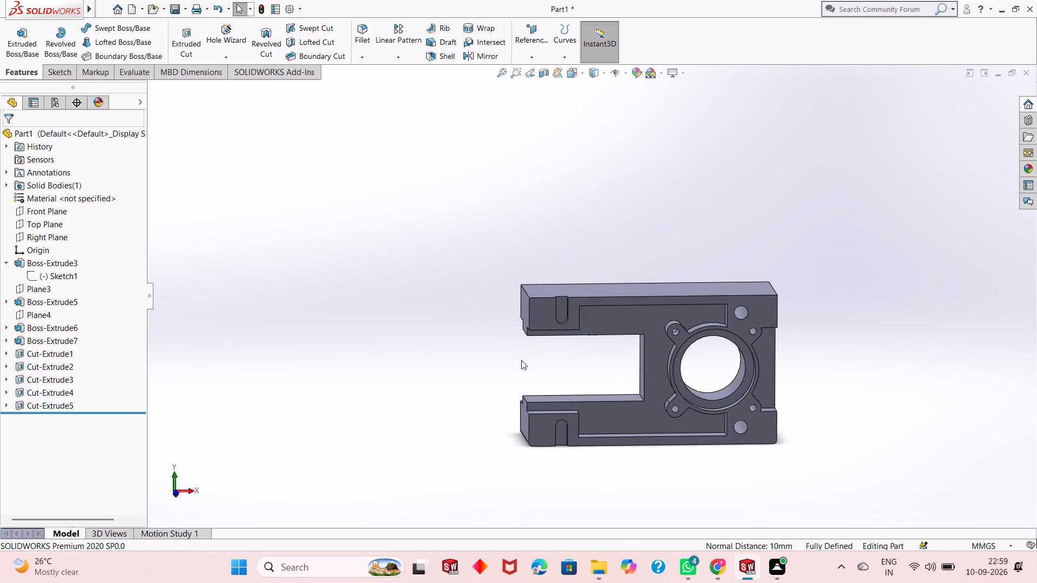
Inspect the arm slots, lugged boss and bore of the finished block close up and as a whole.
{"action": "scroll", "coordinate": [597, 317], "scroll_direction": "down", "scroll_amount": 3}
{"action": "scroll", "coordinate": [561, 365], "scroll_direction": "down", "scroll_amount": 1}
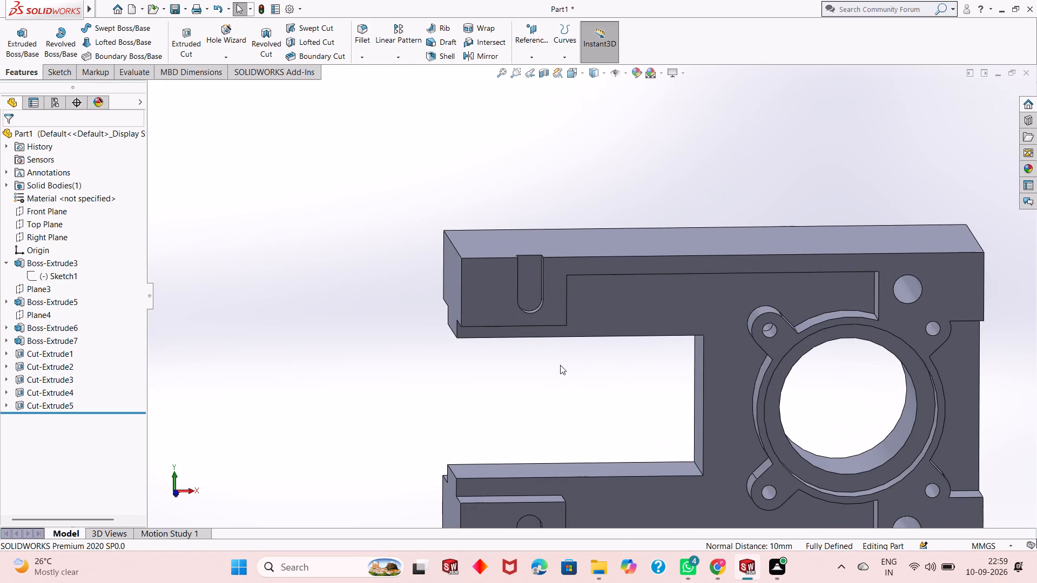
{"action": "scroll", "coordinate": [520, 380], "scroll_direction": "down", "scroll_amount": 2}
{"action": "scroll", "coordinate": [520, 381], "scroll_direction": "up", "scroll_amount": 2}
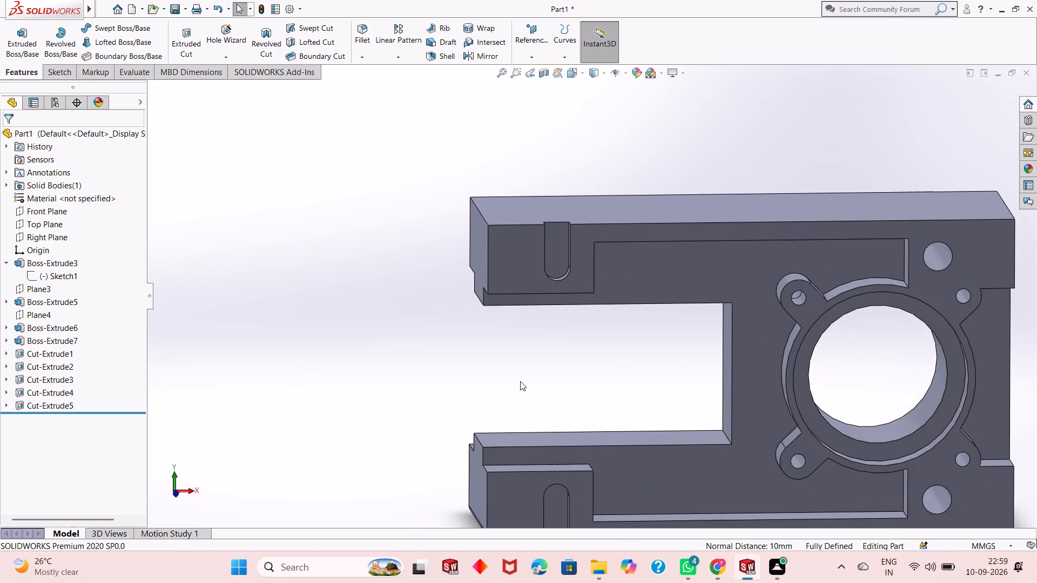
{"action": "scroll", "coordinate": [520, 381], "scroll_direction": "up", "scroll_amount": 1}
{"action": "scroll", "coordinate": [520, 382], "scroll_direction": "down", "scroll_amount": 1}
{"action": "scroll", "coordinate": [520, 382], "scroll_direction": "up", "scroll_amount": 1}
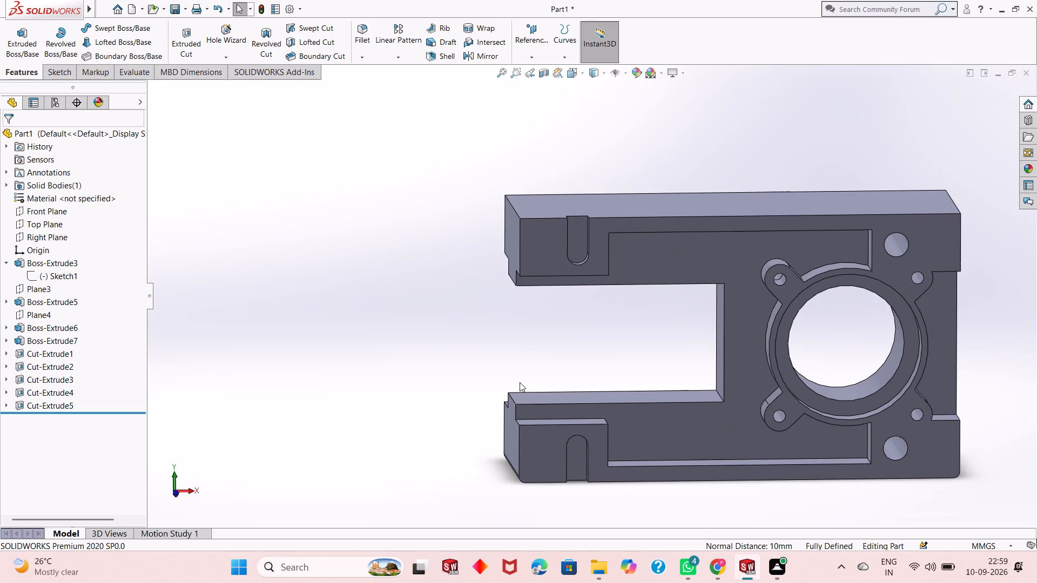
{"action": "scroll", "coordinate": [520, 382], "scroll_direction": "up", "scroll_amount": 2}
{"action": "scroll", "coordinate": [614, 362], "scroll_direction": "down", "scroll_amount": 1}
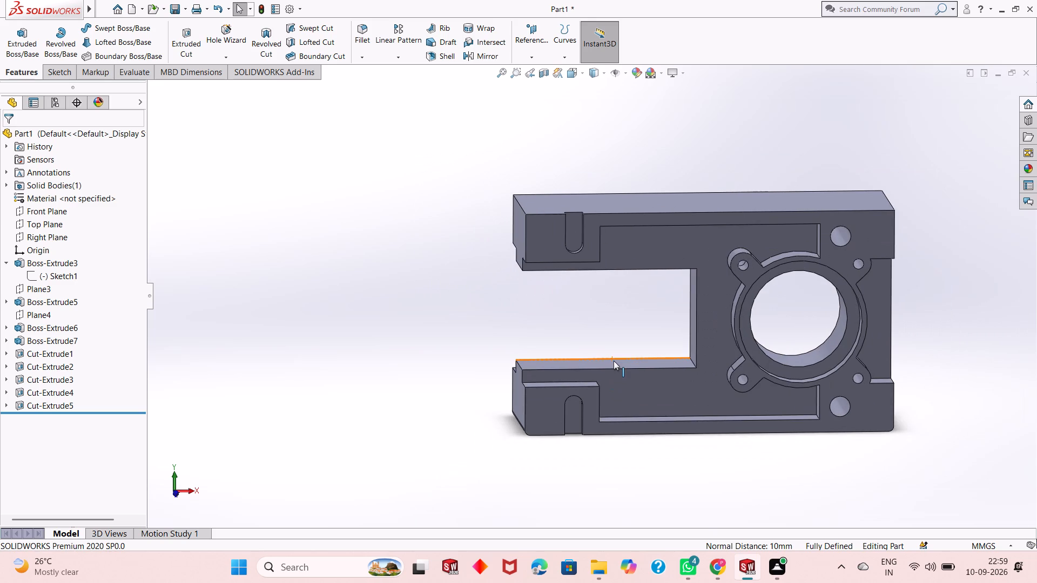
{"action": "scroll", "coordinate": [614, 359], "scroll_direction": "up", "scroll_amount": 1}
{"action": "scroll", "coordinate": [612, 345], "scroll_direction": "down", "scroll_amount": 1}
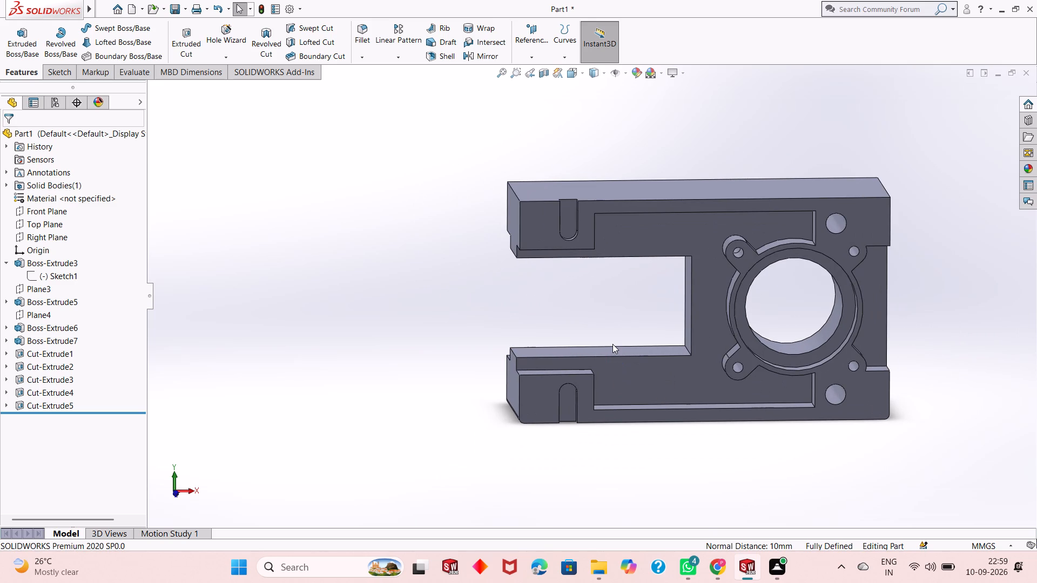
{"action": "scroll", "coordinate": [612, 342], "scroll_direction": "up", "scroll_amount": 1}
{"action": "middle_click_drag", "start_coordinate": [655, 325], "coordinate": [612, 343]}
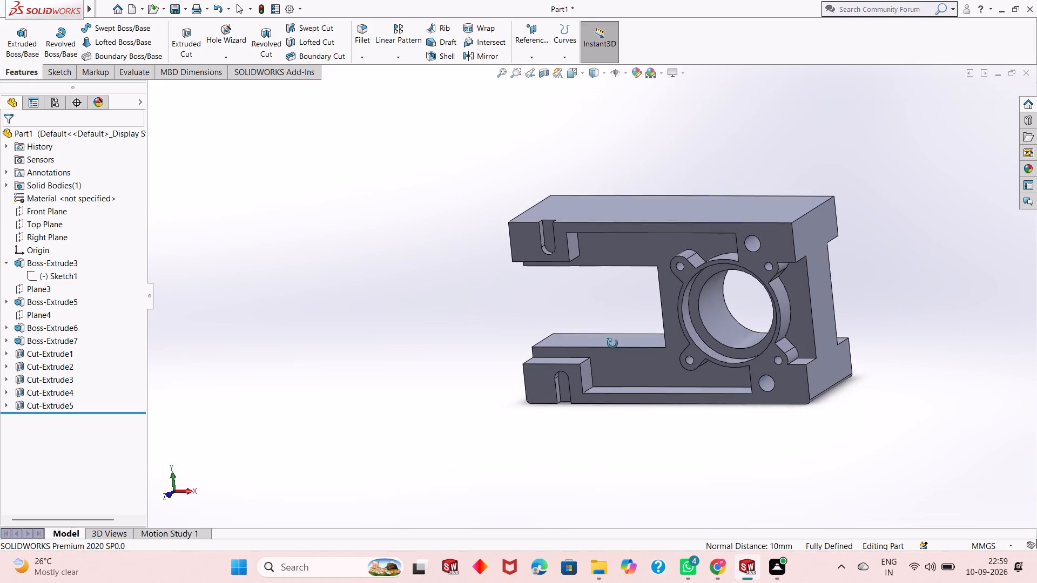
{"action": "middle_click_drag", "start_coordinate": [612, 343], "coordinate": [590, 354]}
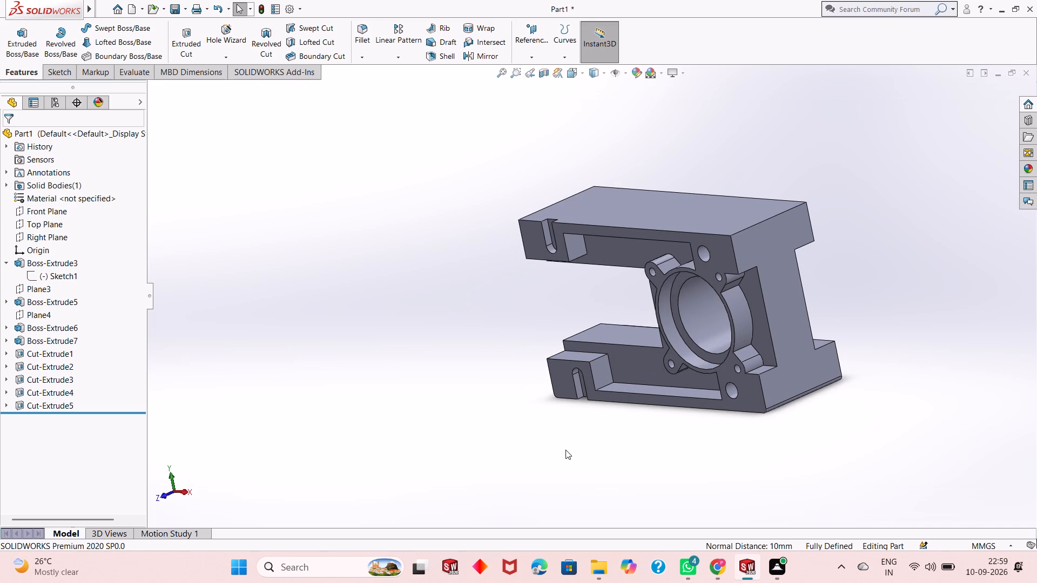
{"action": "scroll", "coordinate": [514, 448], "scroll_direction": "up", "scroll_amount": 1}
{"action": "scroll", "coordinate": [580, 328], "scroll_direction": "down", "scroll_amount": 1}
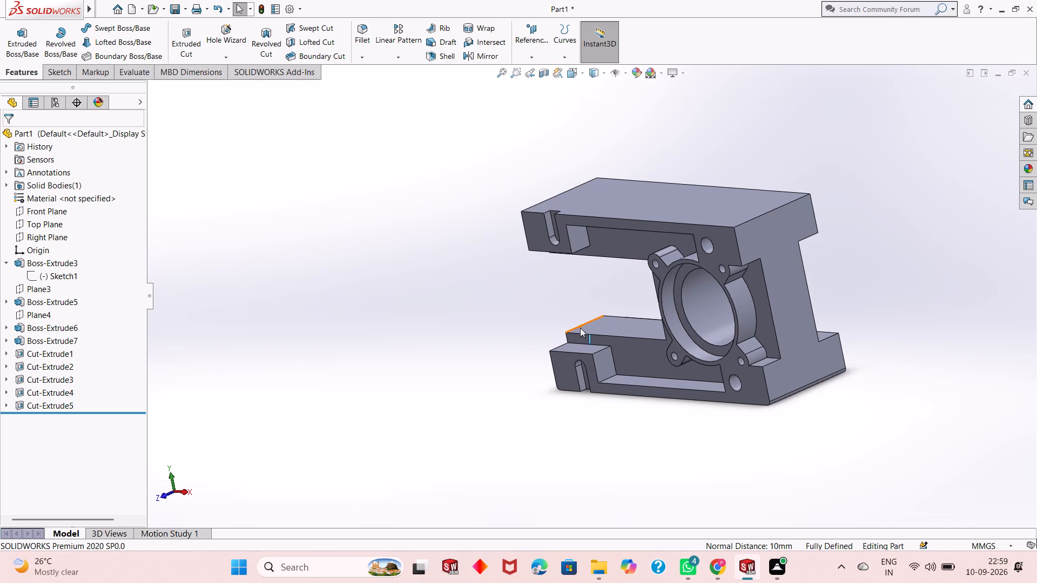
{"action": "scroll", "coordinate": [579, 327], "scroll_direction": "up", "scroll_amount": 2}
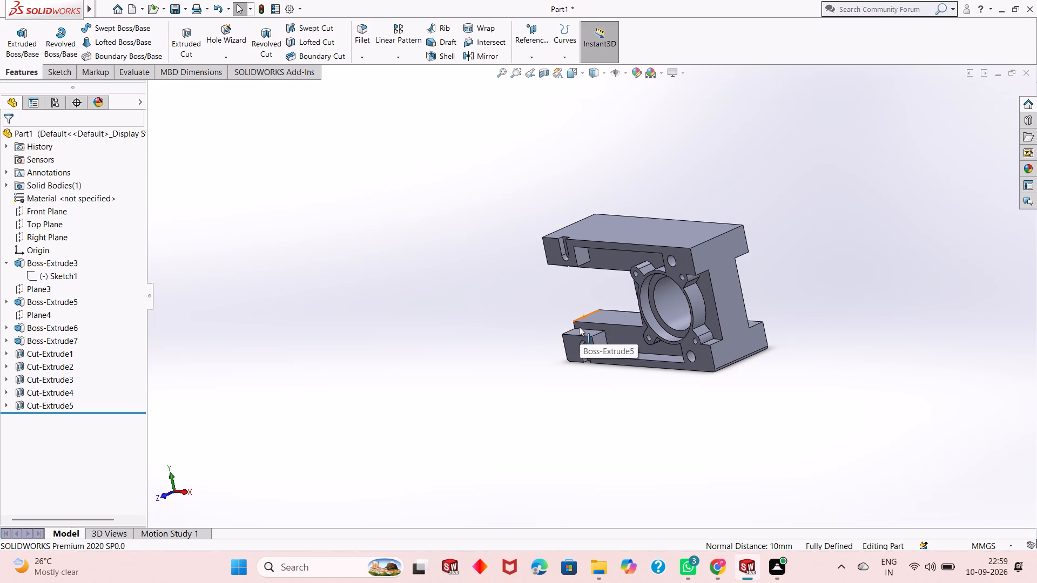
{"action": "scroll", "coordinate": [579, 327], "scroll_direction": "up", "scroll_amount": 1}
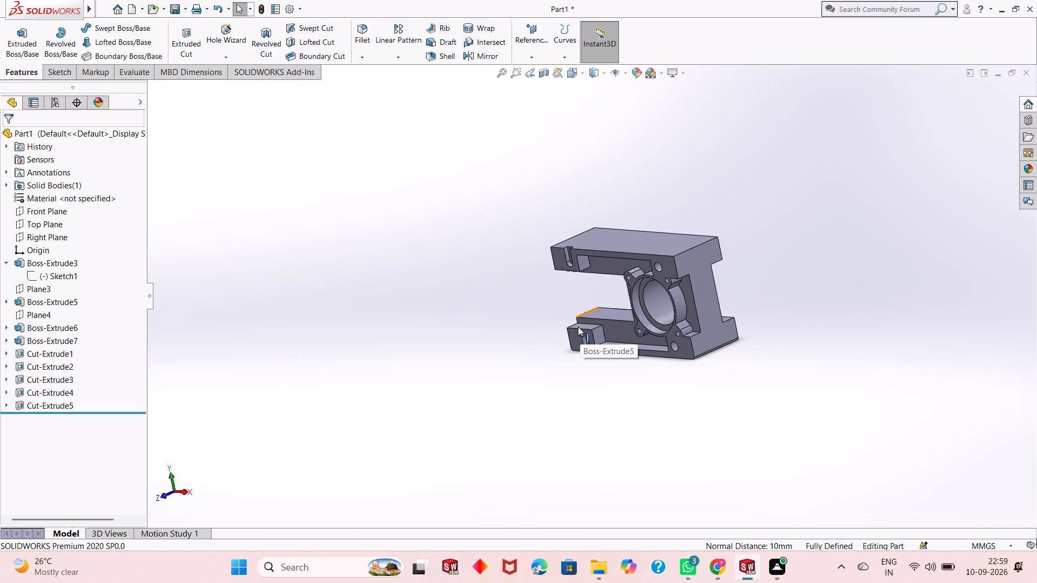
{"action": "scroll", "coordinate": [578, 327], "scroll_direction": "up", "scroll_amount": 1}
{"action": "scroll", "coordinate": [578, 327], "scroll_direction": "down", "scroll_amount": 1}
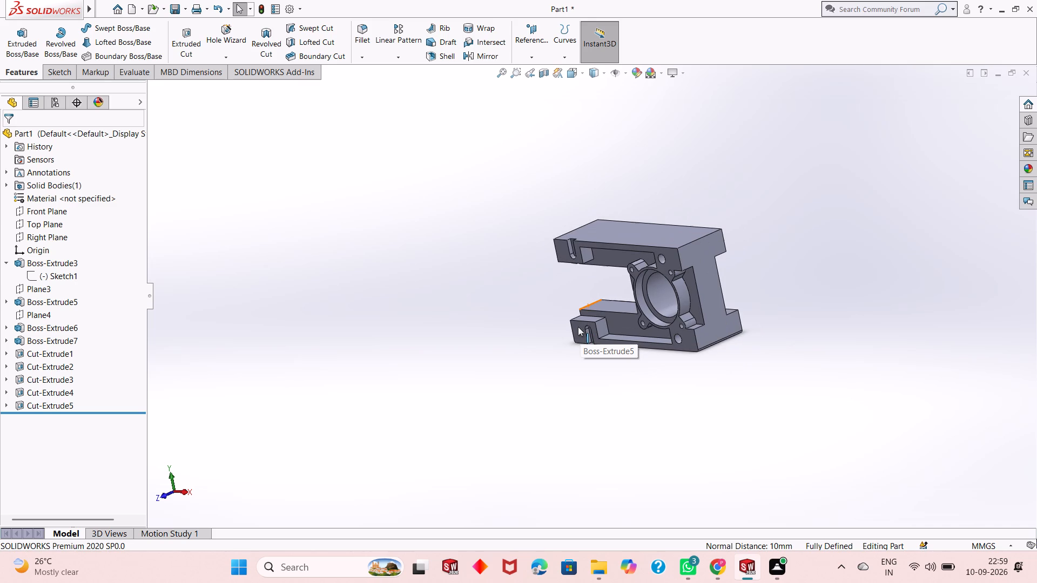
{"action": "scroll", "coordinate": [578, 327], "scroll_direction": "down", "scroll_amount": 5}
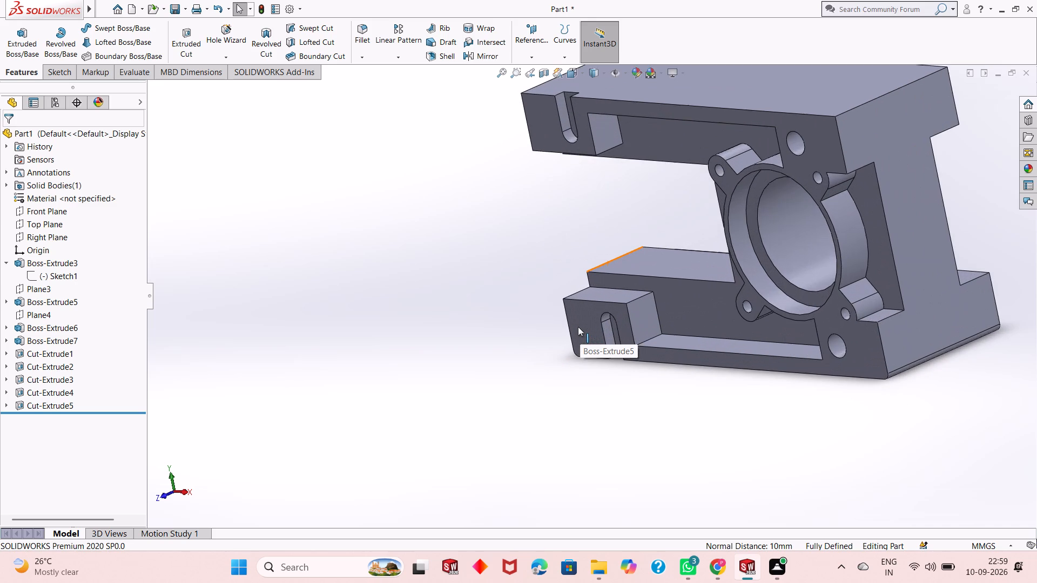
{"action": "scroll", "coordinate": [578, 327], "scroll_direction": "up", "scroll_amount": 3}
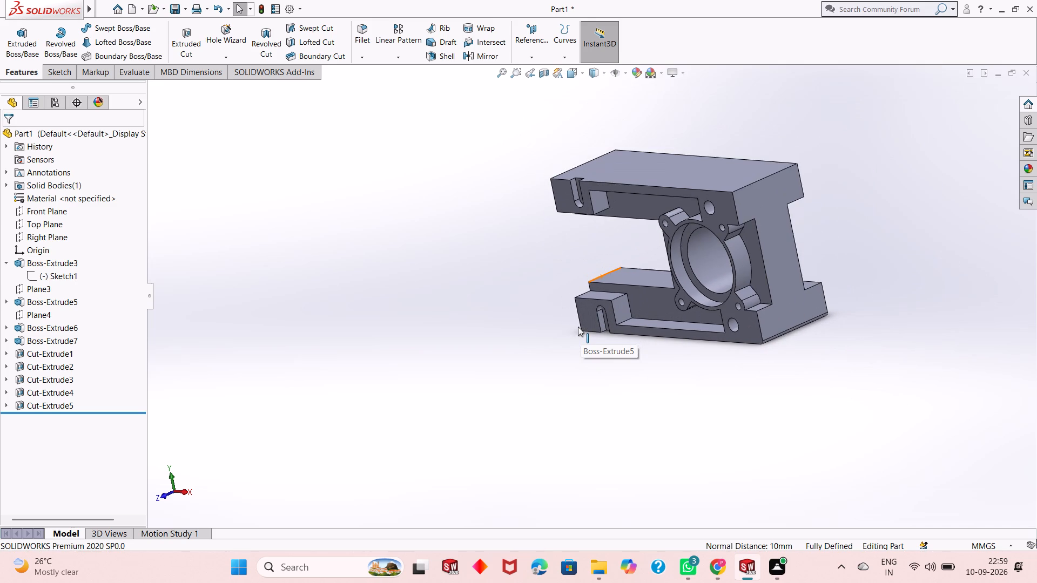
{"action": "scroll", "coordinate": [578, 327], "scroll_direction": "up", "scroll_amount": 1}
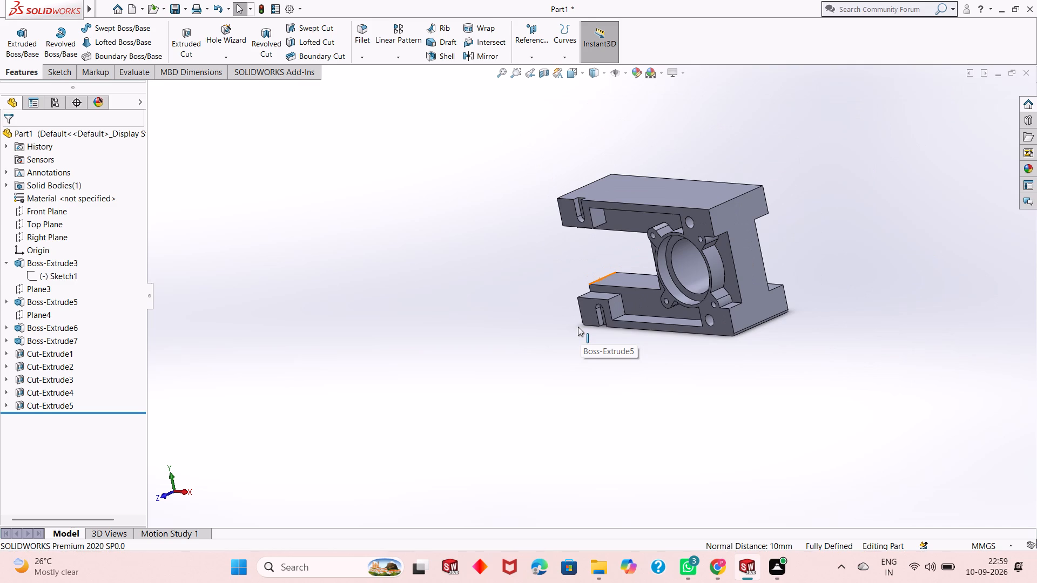
Examine the block from the slotted front, the end and the back, checking the bore, lugs and arm slots.
{"action": "scroll", "coordinate": [578, 327], "scroll_direction": "up", "scroll_amount": 1}
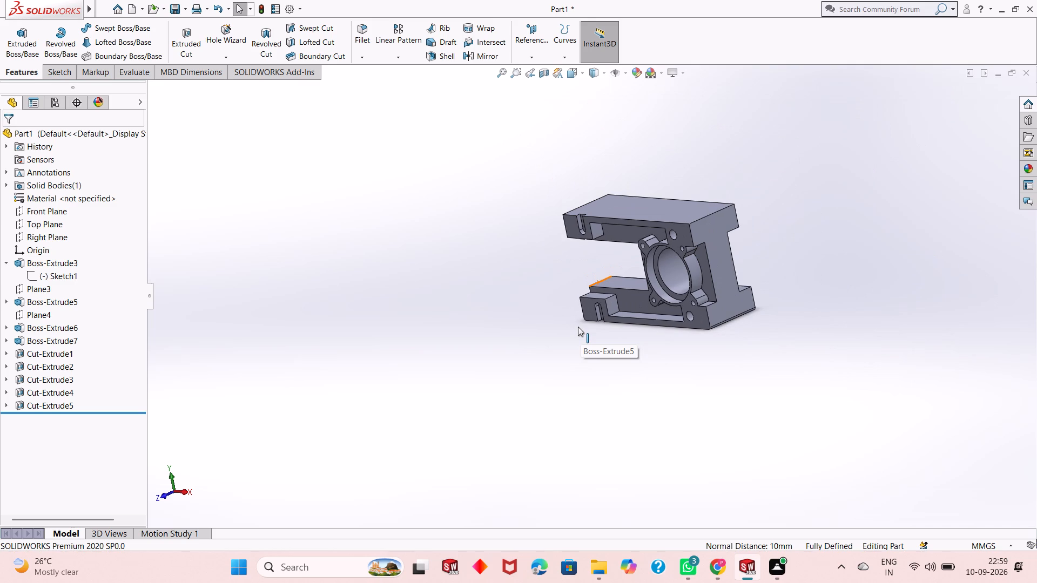
{"action": "scroll", "coordinate": [578, 327], "scroll_direction": "up", "scroll_amount": 2}
{"action": "scroll", "coordinate": [637, 251], "scroll_direction": "down", "scroll_amount": 4}
{"action": "scroll", "coordinate": [605, 320], "scroll_direction": "down", "scroll_amount": 2}
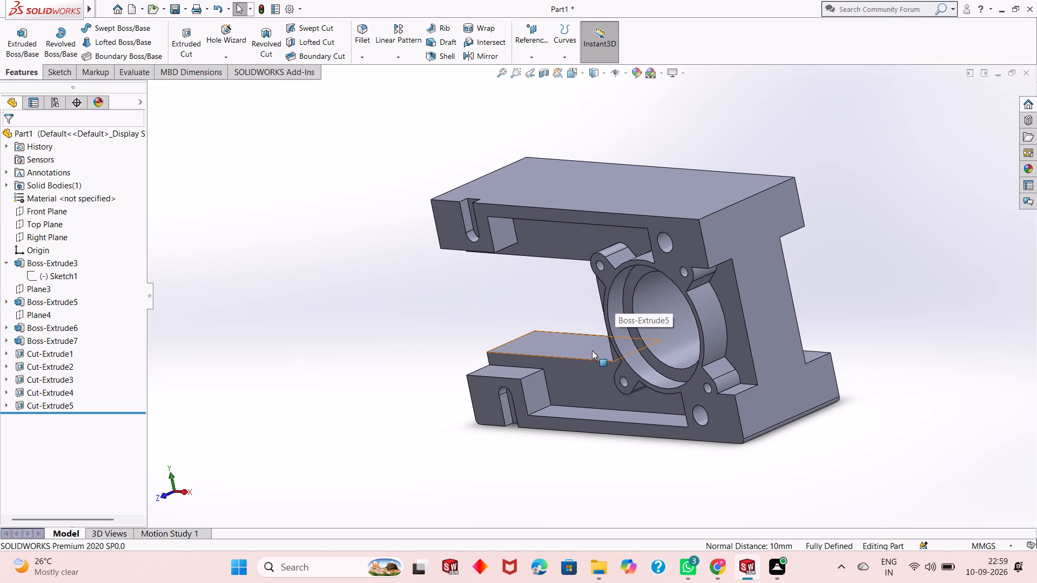
{"action": "scroll", "coordinate": [592, 350], "scroll_direction": "up", "scroll_amount": 1}
{"action": "middle_click_drag", "start_coordinate": [595, 327], "coordinate": [637, 296]}
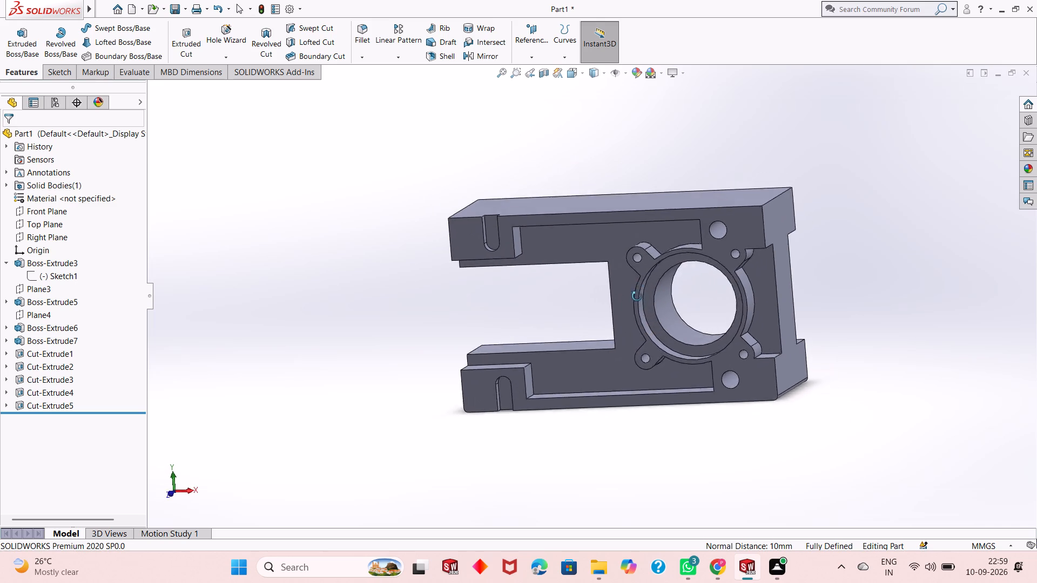
{"action": "middle_click_drag", "start_coordinate": [637, 296], "coordinate": [589, 310]}
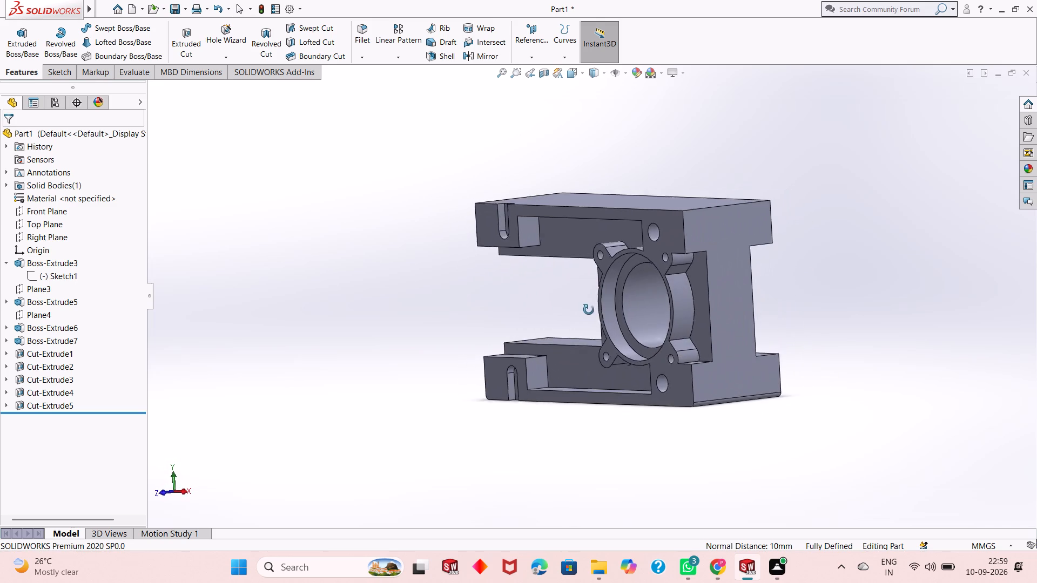
{"action": "middle_click_drag", "start_coordinate": [589, 310], "coordinate": [441, 417]}
{"action": "scroll", "coordinate": [591, 329], "scroll_direction": "down", "scroll_amount": 3}
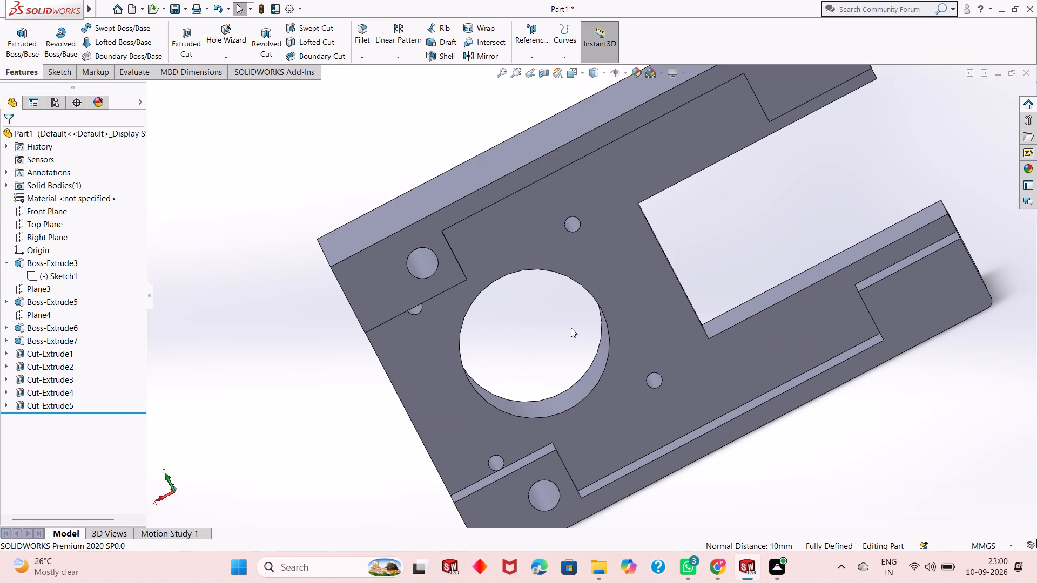
{"action": "scroll", "coordinate": [442, 346], "scroll_direction": "down", "scroll_amount": 1}
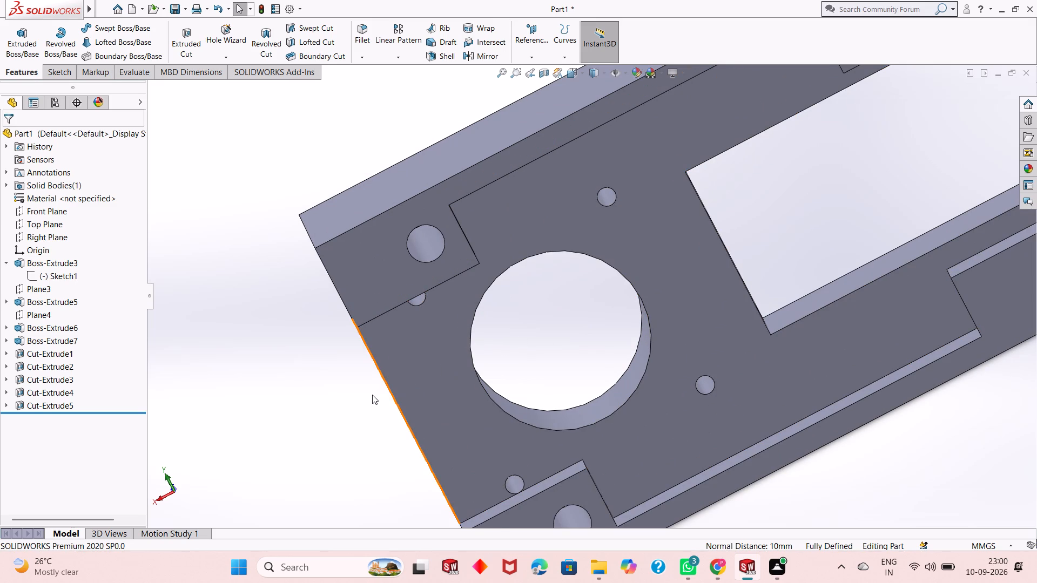
{"action": "scroll", "coordinate": [372, 395], "scroll_direction": "up", "scroll_amount": 3}
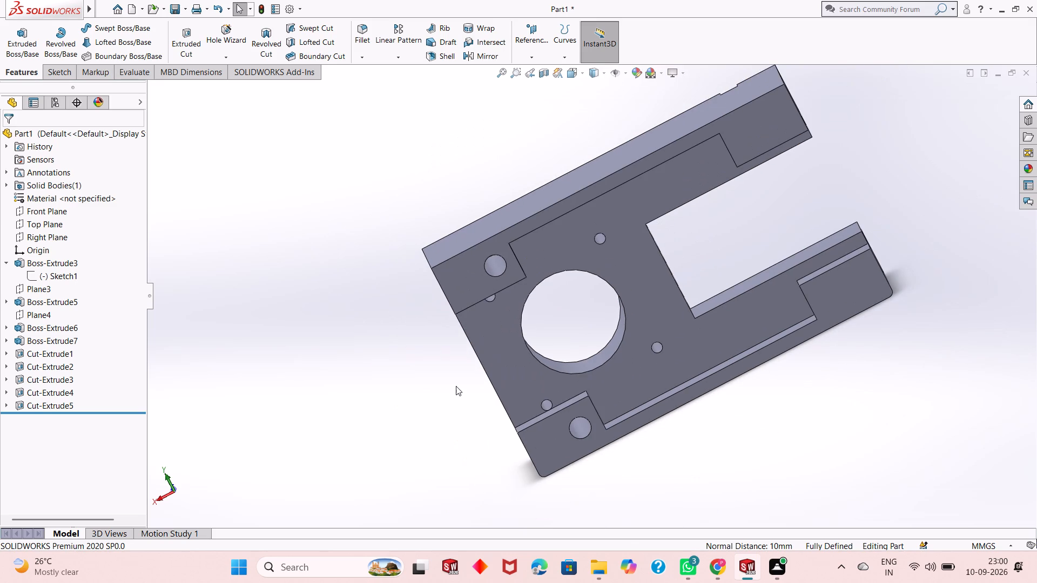
{"action": "middle_click_drag", "start_coordinate": [458, 385], "coordinate": [630, 272]}
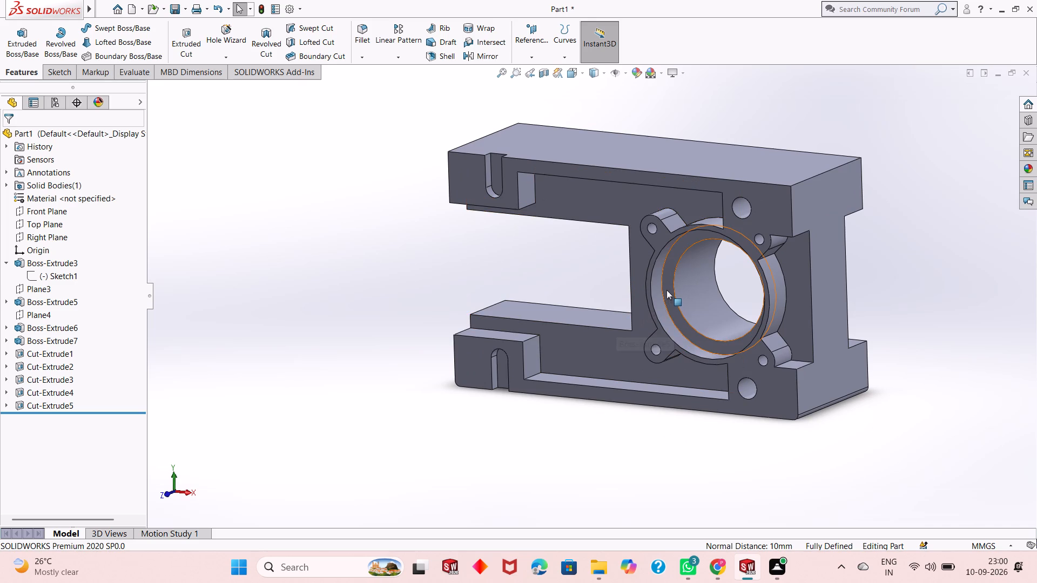
{"action": "scroll", "coordinate": [687, 286], "scroll_direction": "down", "scroll_amount": 5}
{"action": "scroll", "coordinate": [658, 292], "scroll_direction": "up", "scroll_amount": 4}
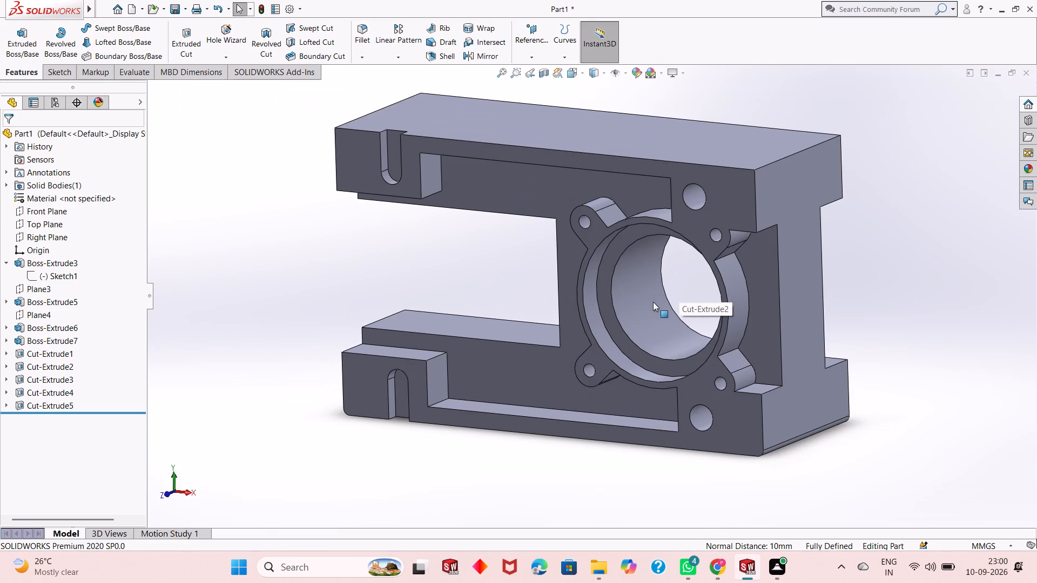
{"action": "scroll", "coordinate": [495, 286], "scroll_direction": "up", "scroll_amount": 2}
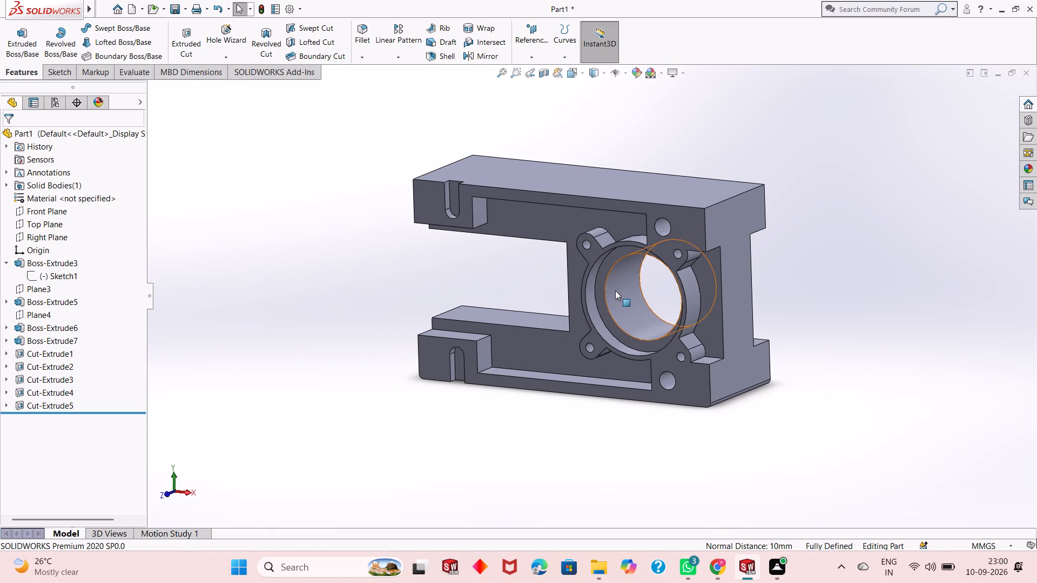
{"action": "middle_click_drag", "start_coordinate": [615, 290], "coordinate": [672, 275]}
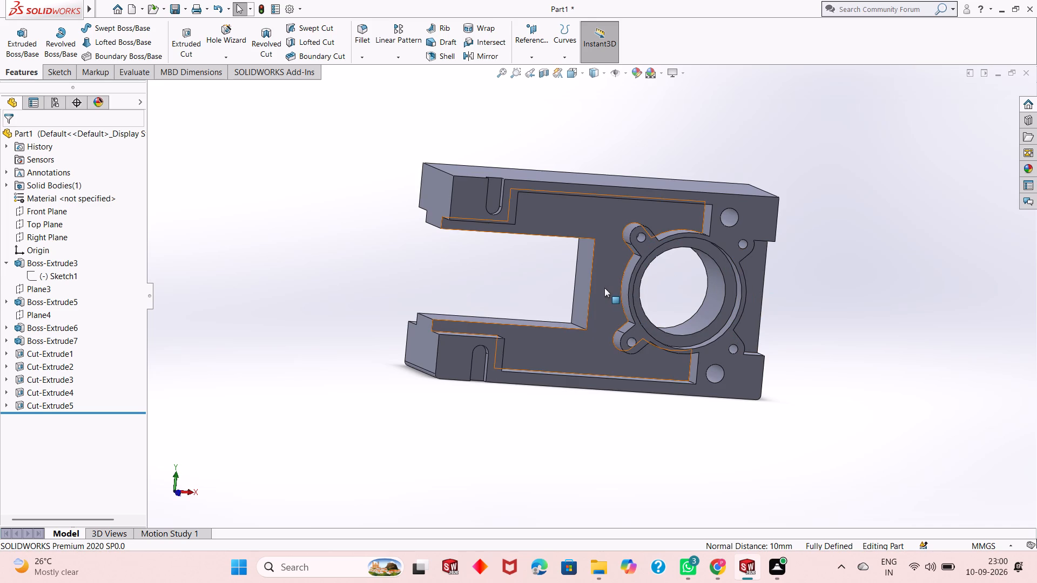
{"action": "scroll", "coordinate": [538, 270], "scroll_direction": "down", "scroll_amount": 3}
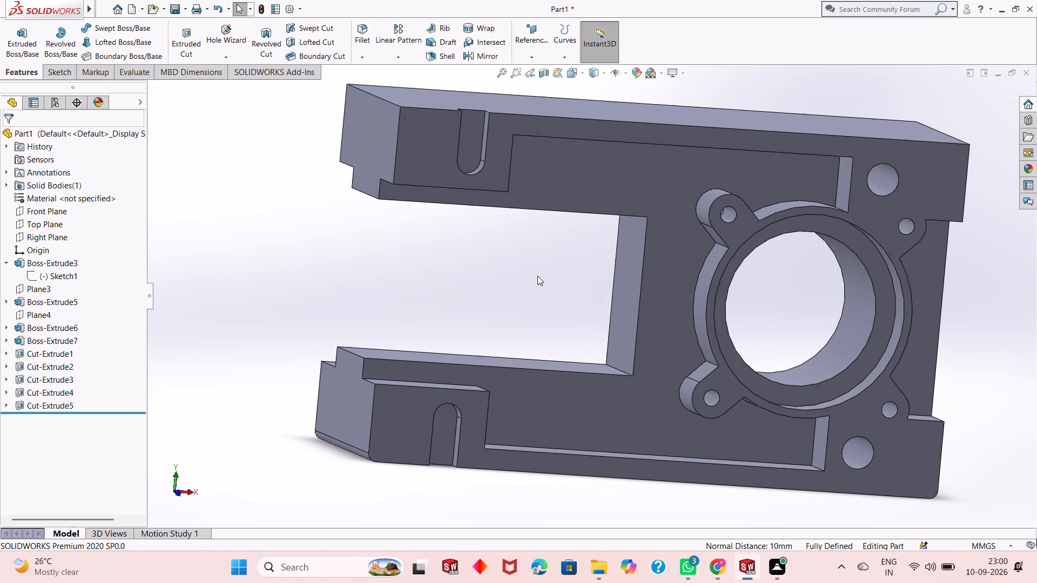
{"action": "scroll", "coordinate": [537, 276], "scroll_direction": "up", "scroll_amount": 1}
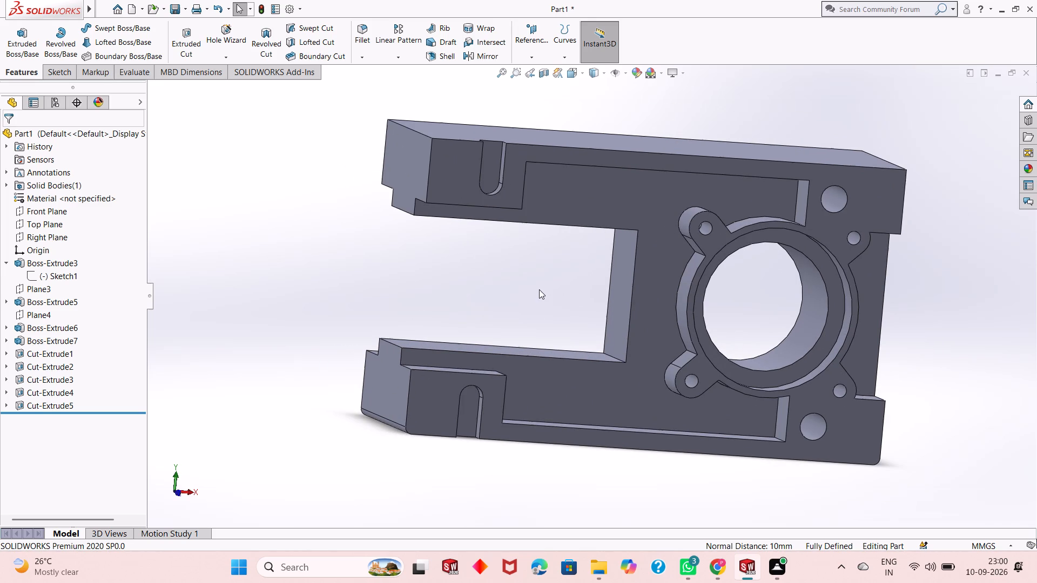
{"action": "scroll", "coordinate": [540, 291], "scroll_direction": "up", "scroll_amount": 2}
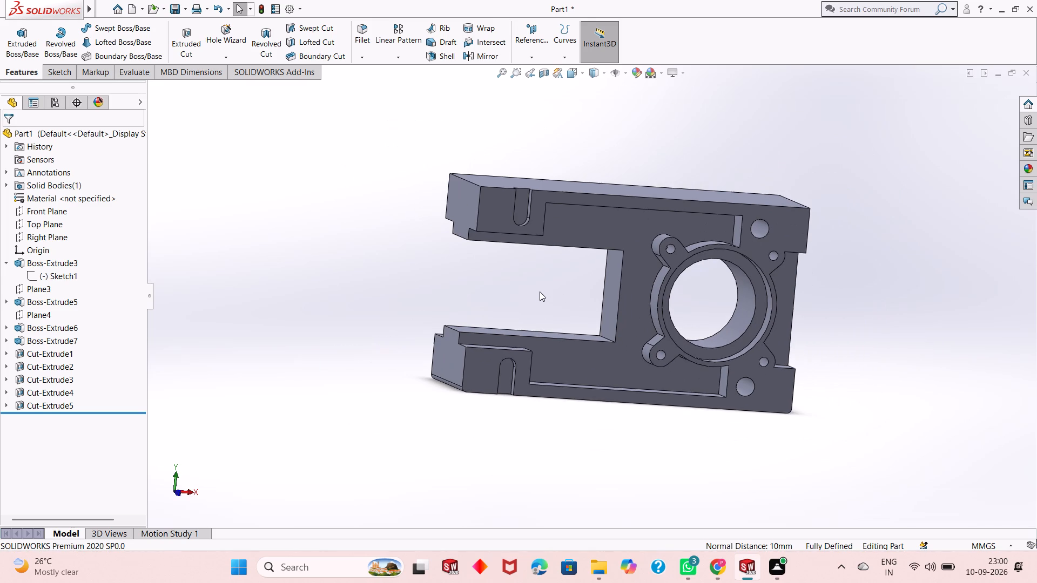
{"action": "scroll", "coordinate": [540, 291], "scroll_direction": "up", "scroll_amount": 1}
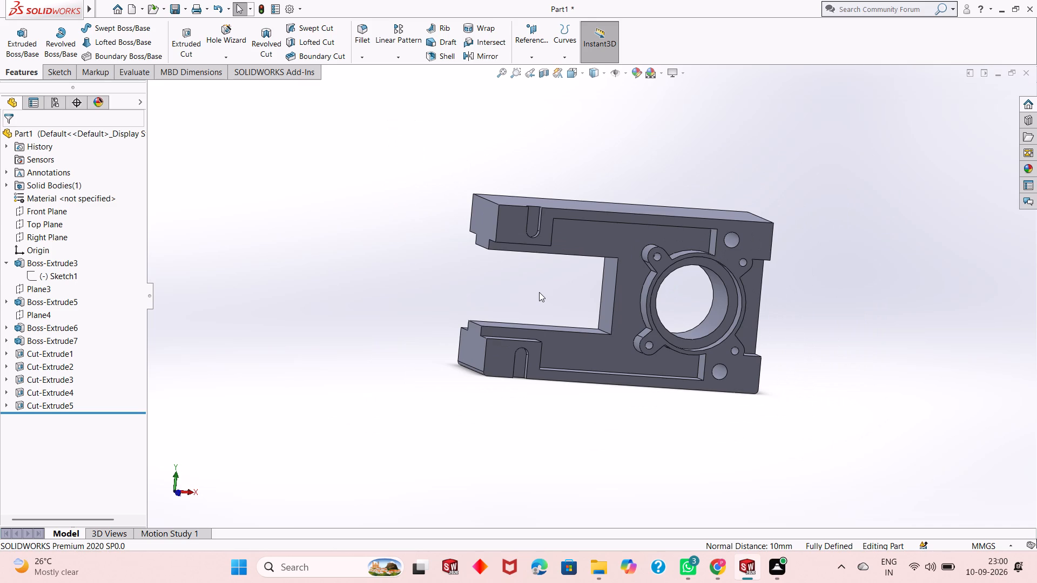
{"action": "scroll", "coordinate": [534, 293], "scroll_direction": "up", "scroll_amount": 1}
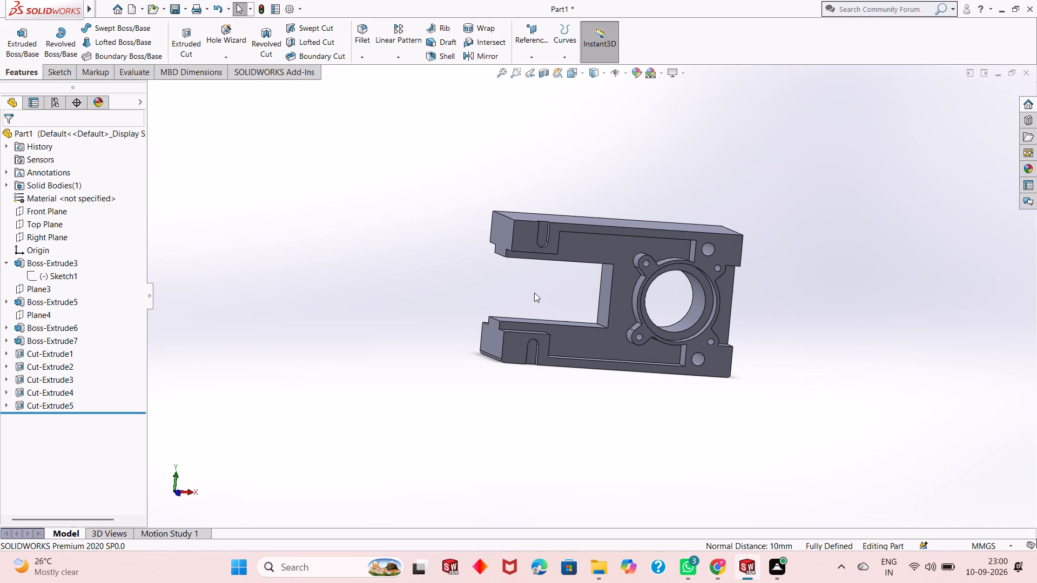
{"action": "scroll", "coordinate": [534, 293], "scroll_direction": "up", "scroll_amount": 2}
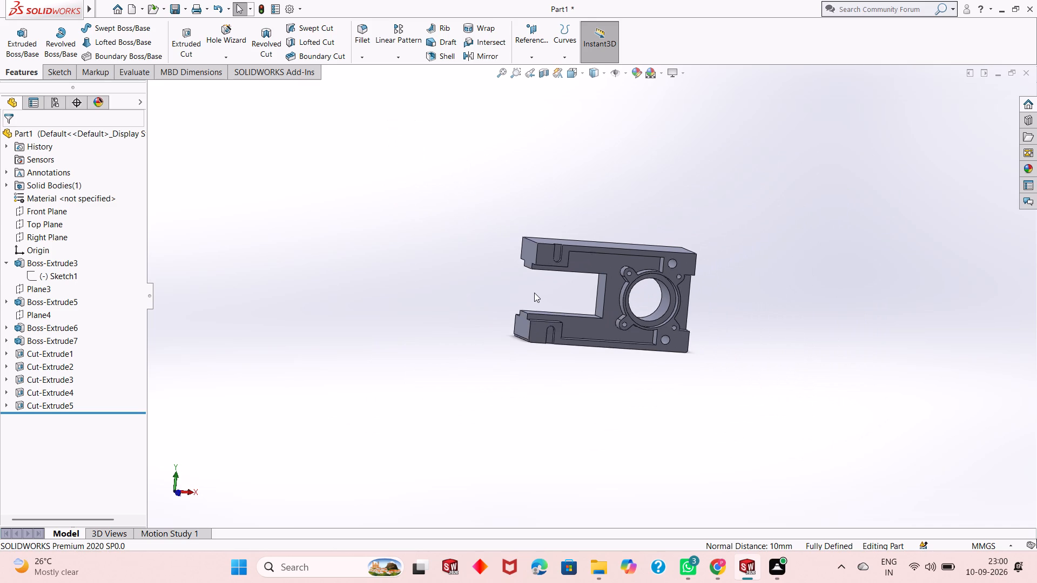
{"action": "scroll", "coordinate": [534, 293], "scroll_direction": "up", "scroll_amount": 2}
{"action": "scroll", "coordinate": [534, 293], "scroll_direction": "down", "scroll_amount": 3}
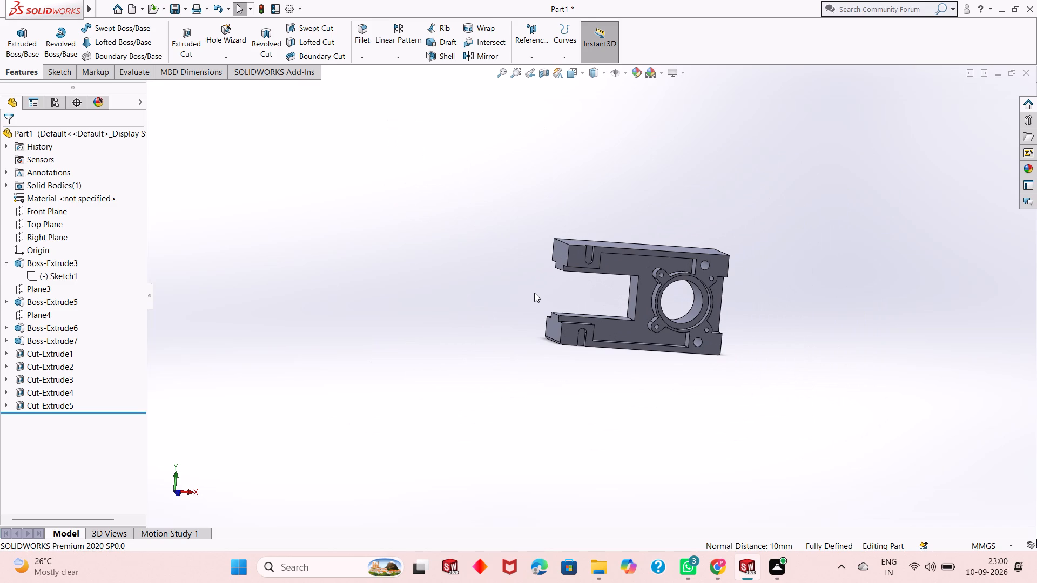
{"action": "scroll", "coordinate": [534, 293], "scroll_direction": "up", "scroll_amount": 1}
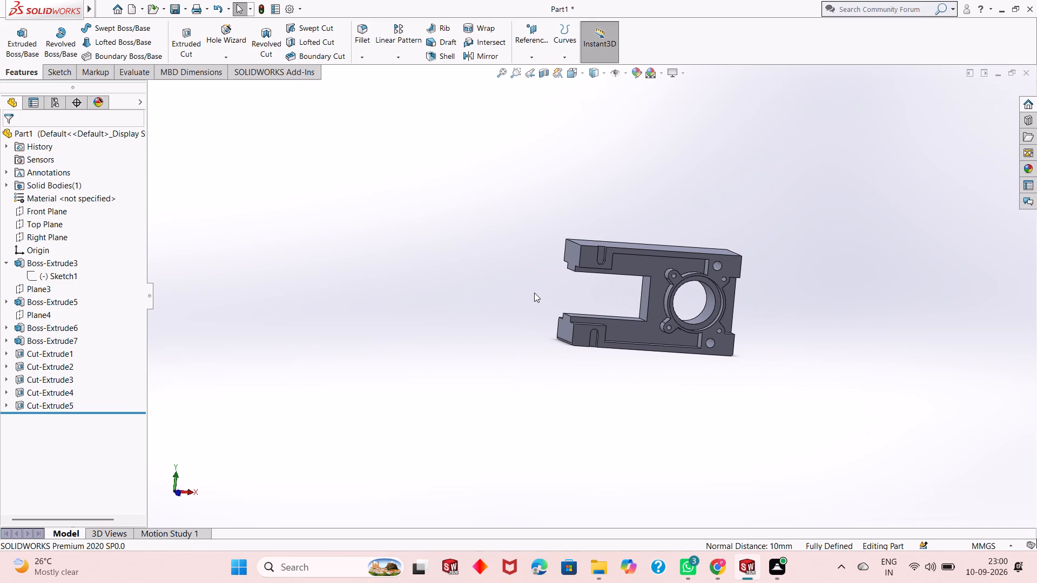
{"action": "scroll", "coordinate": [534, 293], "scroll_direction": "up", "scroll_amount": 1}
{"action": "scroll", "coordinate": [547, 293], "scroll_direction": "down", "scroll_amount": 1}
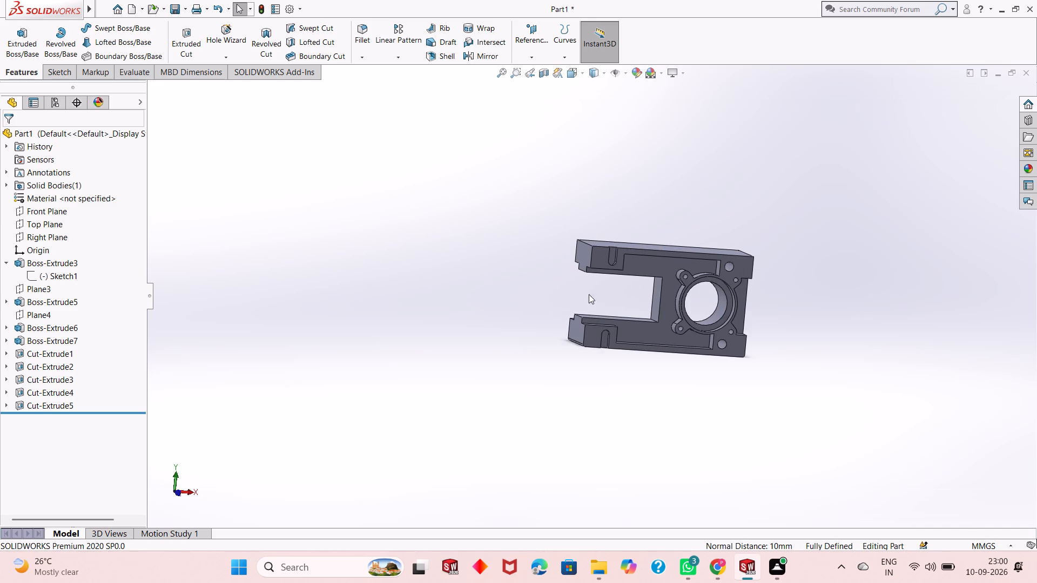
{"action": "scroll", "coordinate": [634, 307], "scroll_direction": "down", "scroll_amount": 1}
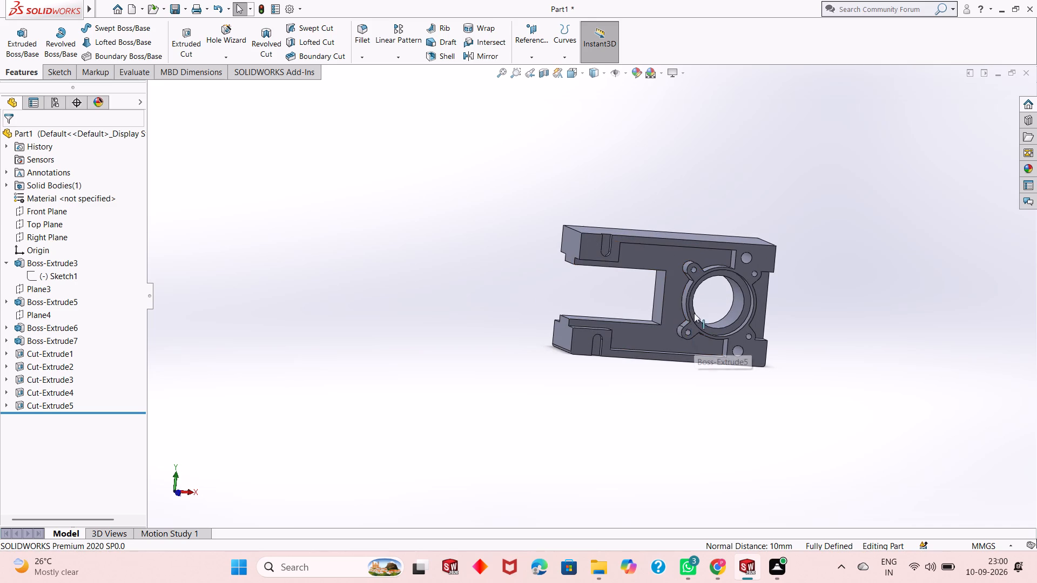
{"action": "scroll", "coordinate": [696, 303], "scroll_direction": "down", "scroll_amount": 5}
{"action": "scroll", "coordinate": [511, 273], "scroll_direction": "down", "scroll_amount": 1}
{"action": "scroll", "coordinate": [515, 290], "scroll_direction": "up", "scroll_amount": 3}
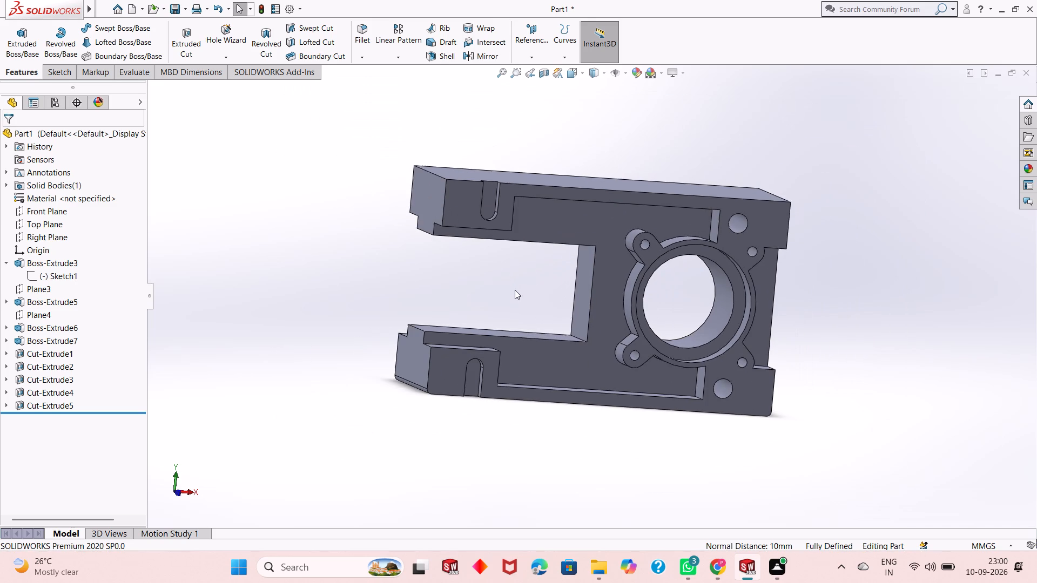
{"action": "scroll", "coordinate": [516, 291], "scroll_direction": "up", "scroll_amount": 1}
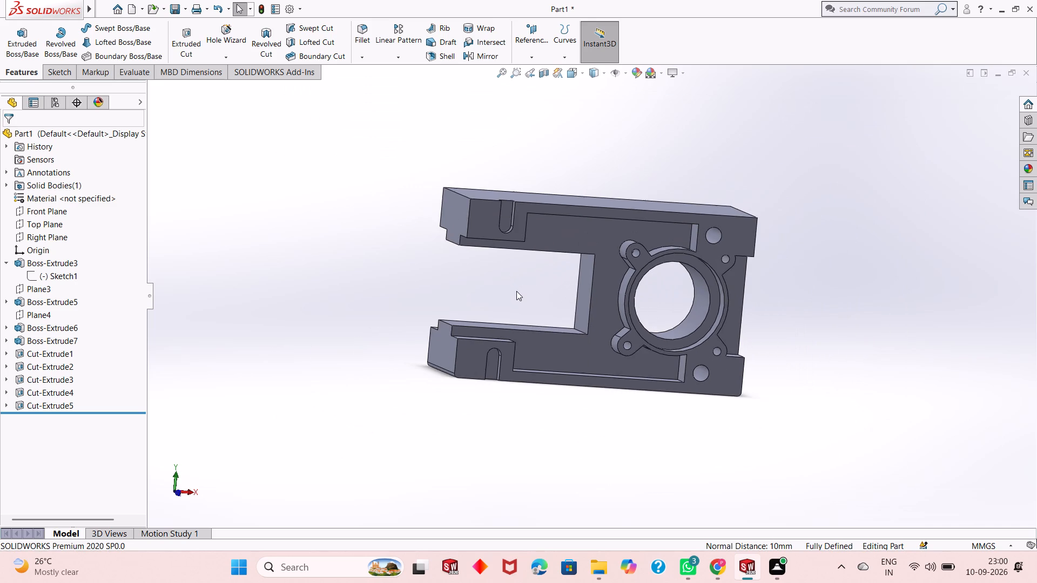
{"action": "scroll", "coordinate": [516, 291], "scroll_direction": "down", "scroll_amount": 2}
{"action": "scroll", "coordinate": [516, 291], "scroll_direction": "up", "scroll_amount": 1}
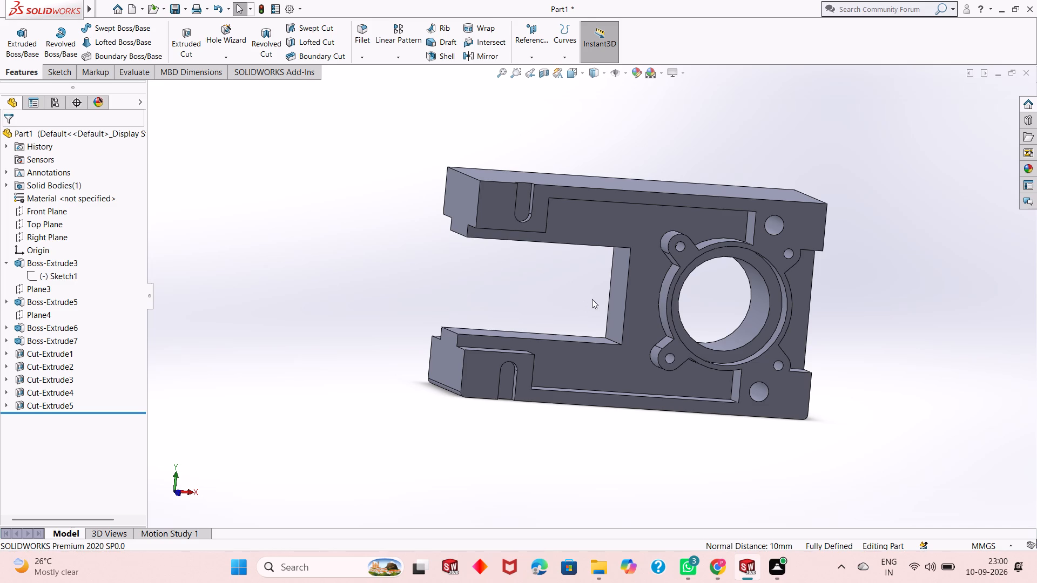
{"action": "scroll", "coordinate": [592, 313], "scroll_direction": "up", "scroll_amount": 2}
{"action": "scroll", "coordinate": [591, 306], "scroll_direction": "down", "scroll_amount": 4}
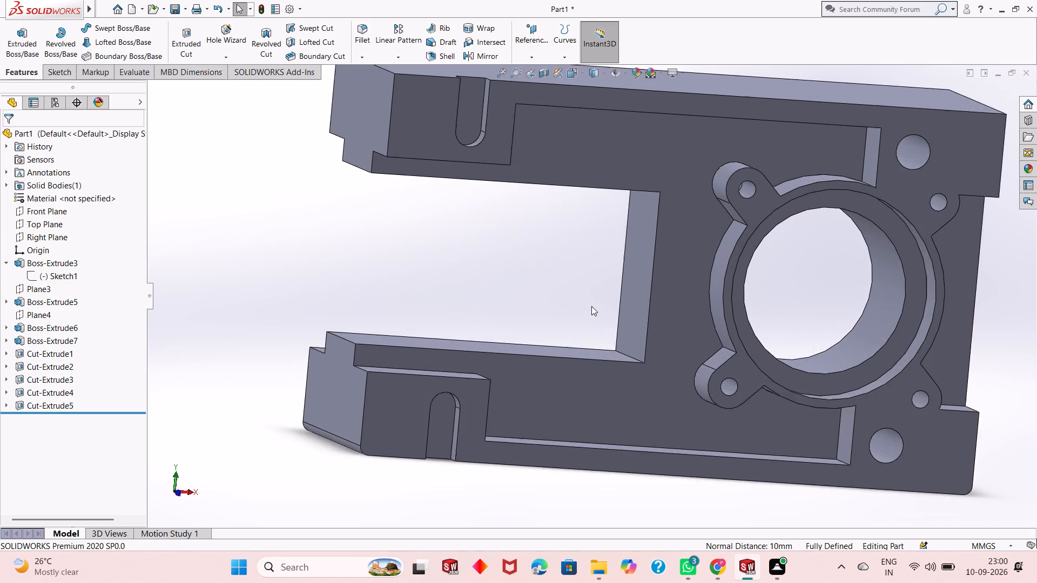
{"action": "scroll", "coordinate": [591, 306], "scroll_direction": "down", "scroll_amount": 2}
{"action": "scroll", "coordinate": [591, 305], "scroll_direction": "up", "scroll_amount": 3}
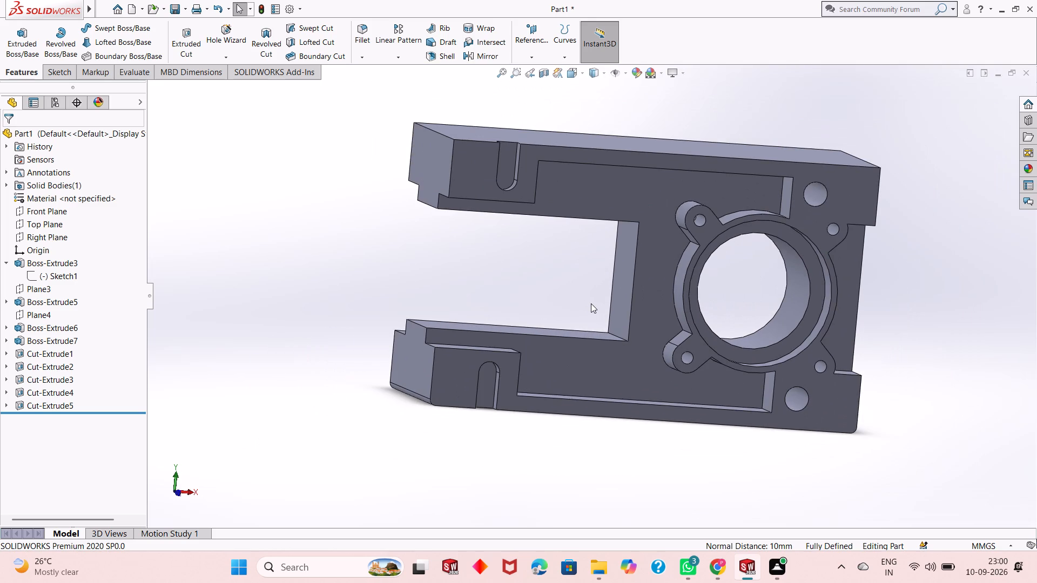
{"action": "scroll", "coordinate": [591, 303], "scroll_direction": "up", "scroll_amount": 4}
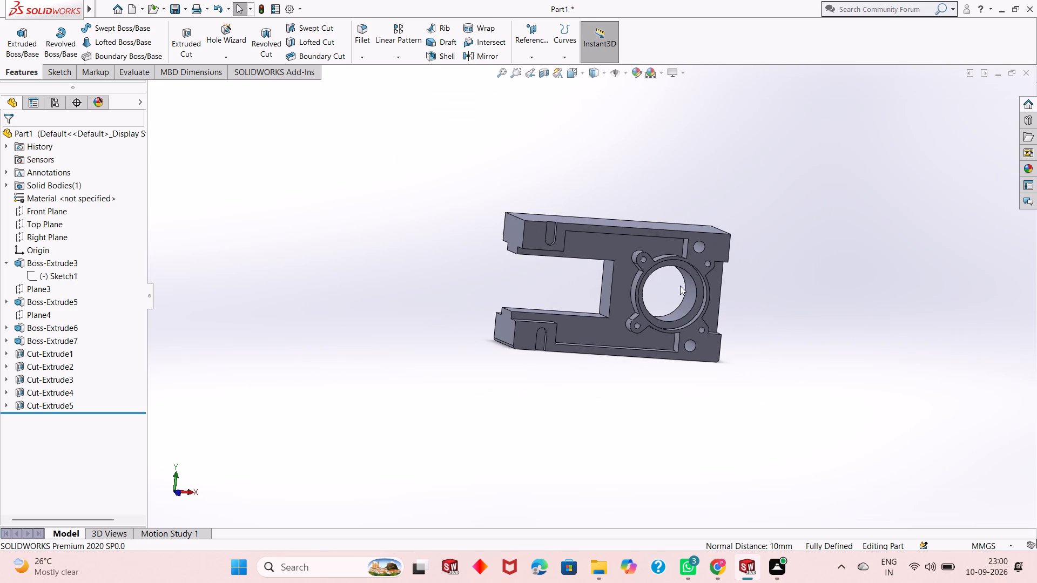
Inspect the through holes beside the corner pads from the back of the block and around the lugged boss in front.
{"action": "middle_click_drag", "start_coordinate": [690, 284], "coordinate": [473, 354]}
{"action": "scroll", "coordinate": [553, 322], "scroll_direction": "down", "scroll_amount": 3}
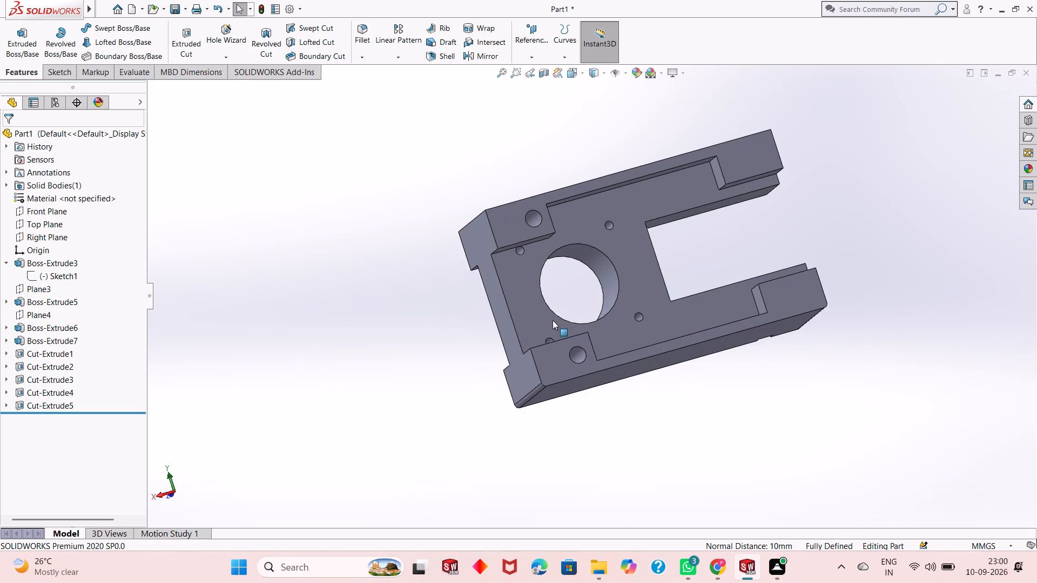
{"action": "middle_click_drag", "start_coordinate": [553, 320], "coordinate": [548, 371]}
{"action": "scroll", "coordinate": [548, 371], "scroll_direction": "down", "scroll_amount": 6}
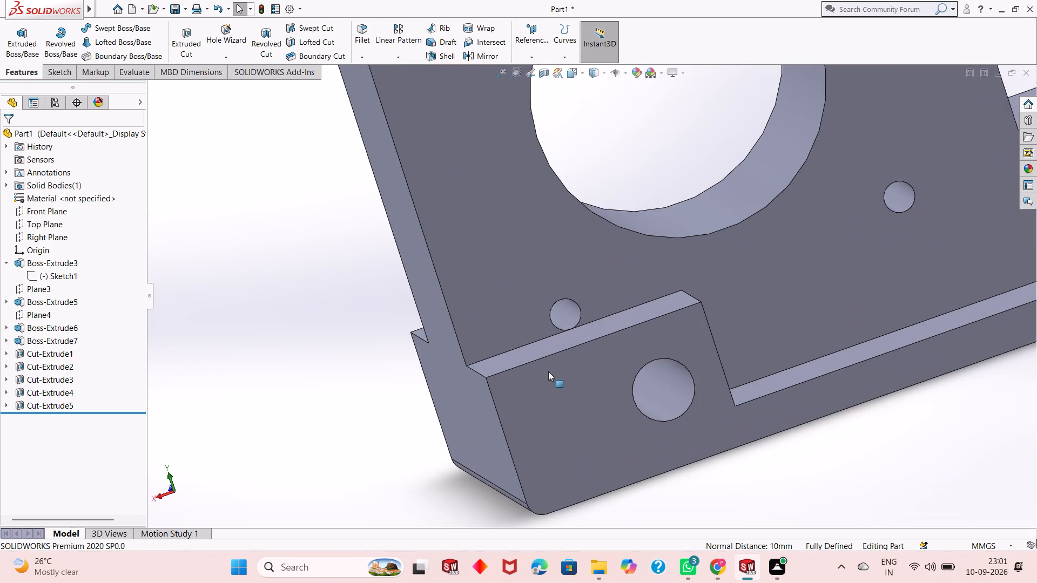
{"action": "middle_click_drag", "start_coordinate": [585, 358], "coordinate": [569, 354]}
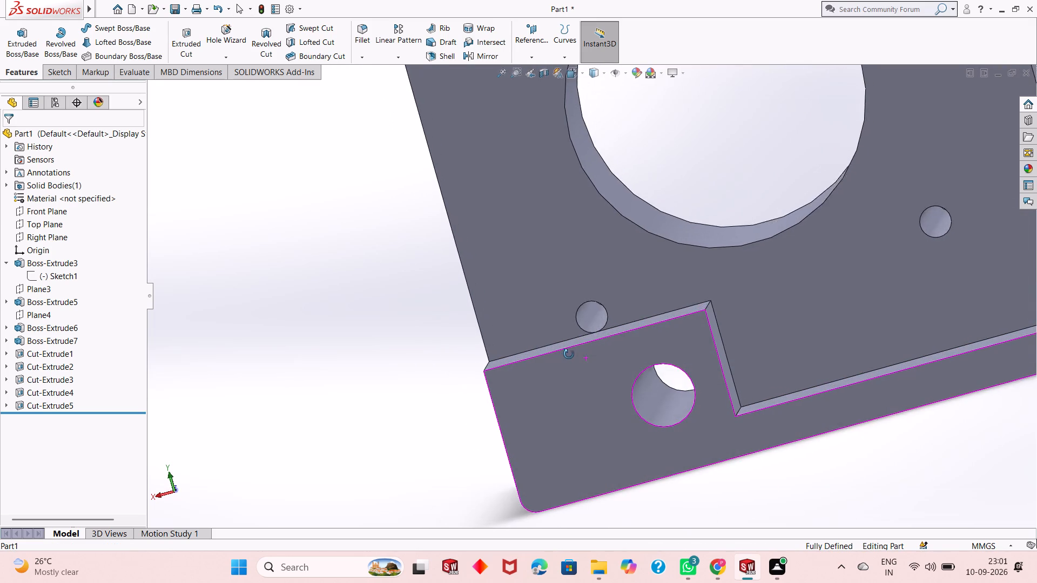
{"action": "middle_click_drag", "start_coordinate": [569, 354], "coordinate": [582, 347]}
{"action": "scroll", "coordinate": [583, 343], "scroll_direction": "down", "scroll_amount": 4}
{"action": "middle_click_drag", "start_coordinate": [570, 343], "coordinate": [554, 342]}
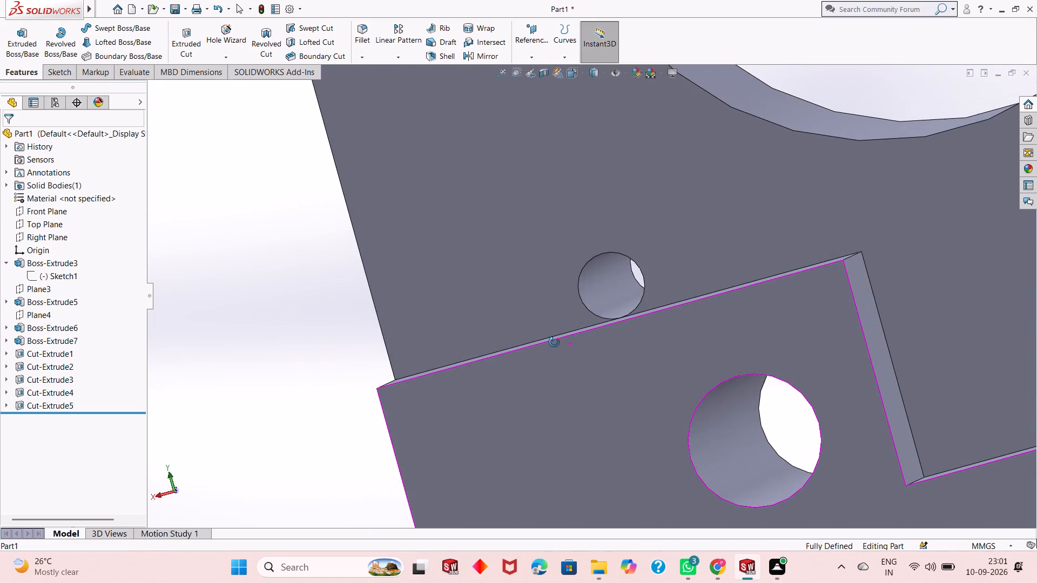
{"action": "middle_click_drag", "start_coordinate": [554, 342], "coordinate": [563, 341]}
{"action": "scroll", "coordinate": [564, 340], "scroll_direction": "up", "scroll_amount": 6}
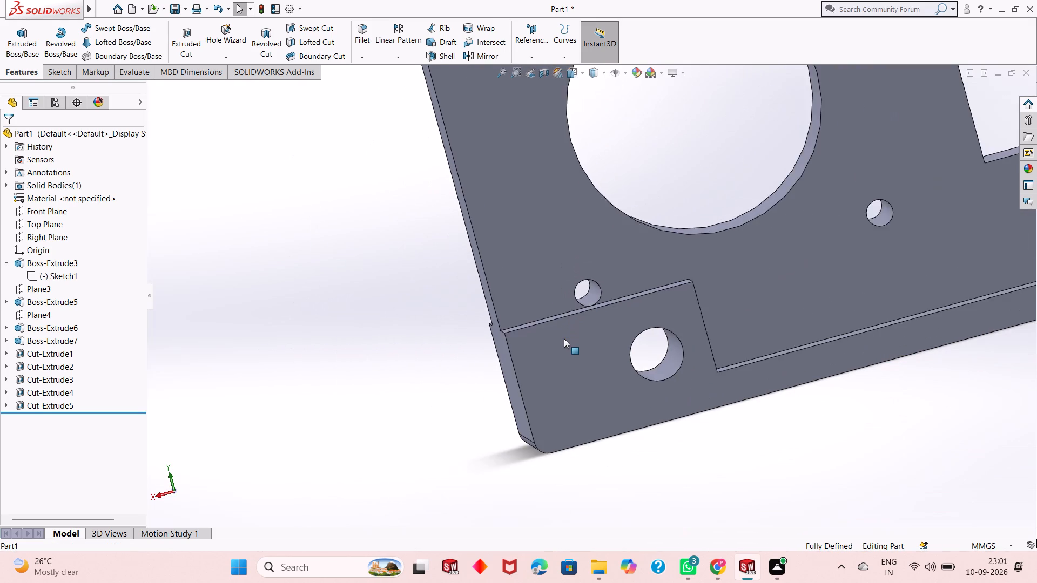
{"action": "scroll", "coordinate": [564, 338], "scroll_direction": "up", "scroll_amount": 4}
{"action": "scroll", "coordinate": [575, 167], "scroll_direction": "down", "scroll_amount": 5}
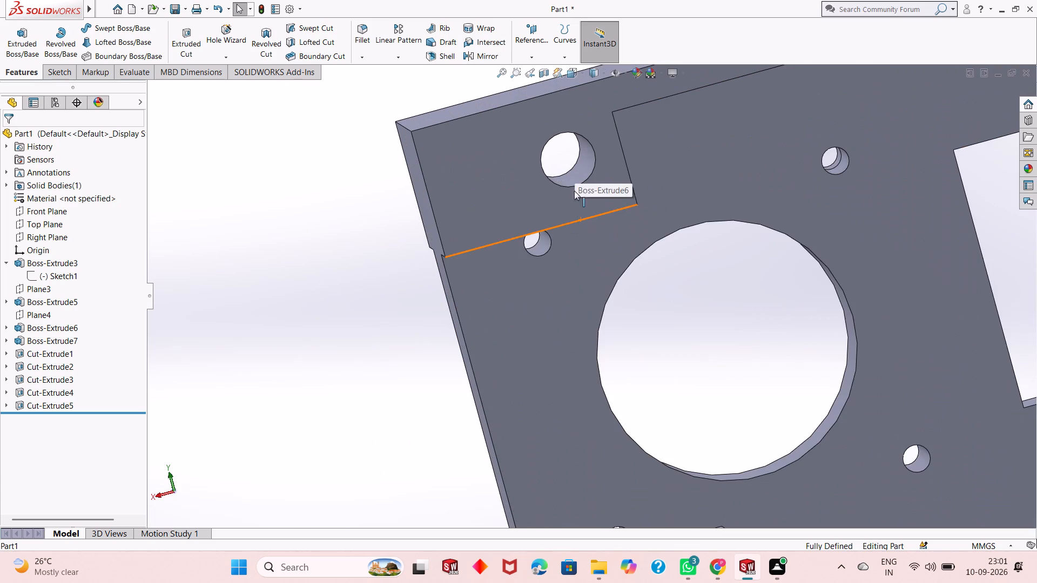
{"action": "middle_click_drag", "start_coordinate": [572, 253], "coordinate": [753, 202]}
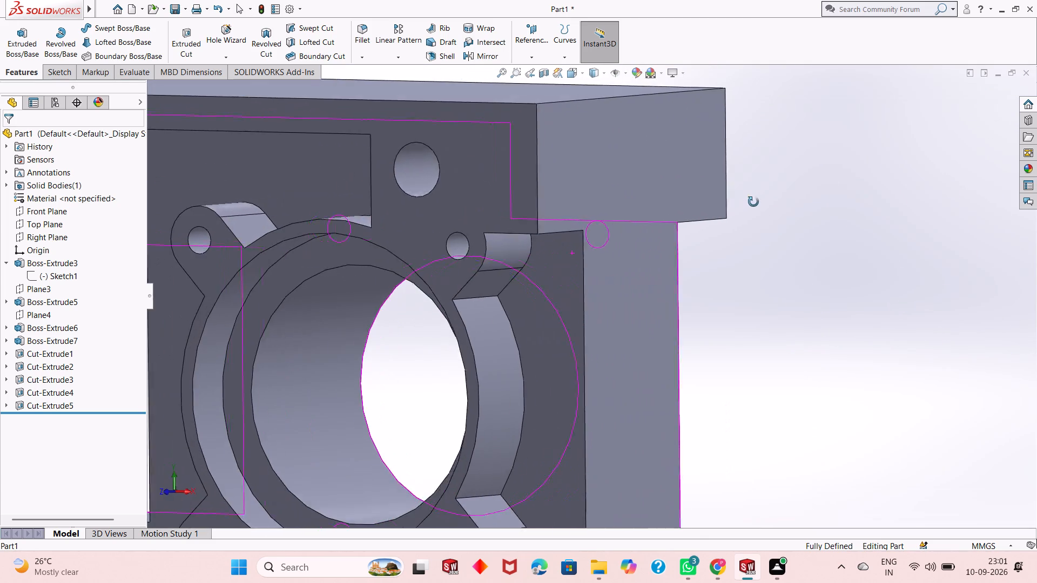
{"action": "middle_click_drag", "start_coordinate": [753, 202], "coordinate": [783, 198]}
{"action": "scroll", "coordinate": [516, 297], "scroll_direction": "up", "scroll_amount": 3}
{"action": "scroll", "coordinate": [475, 323], "scroll_direction": "up", "scroll_amount": 1}
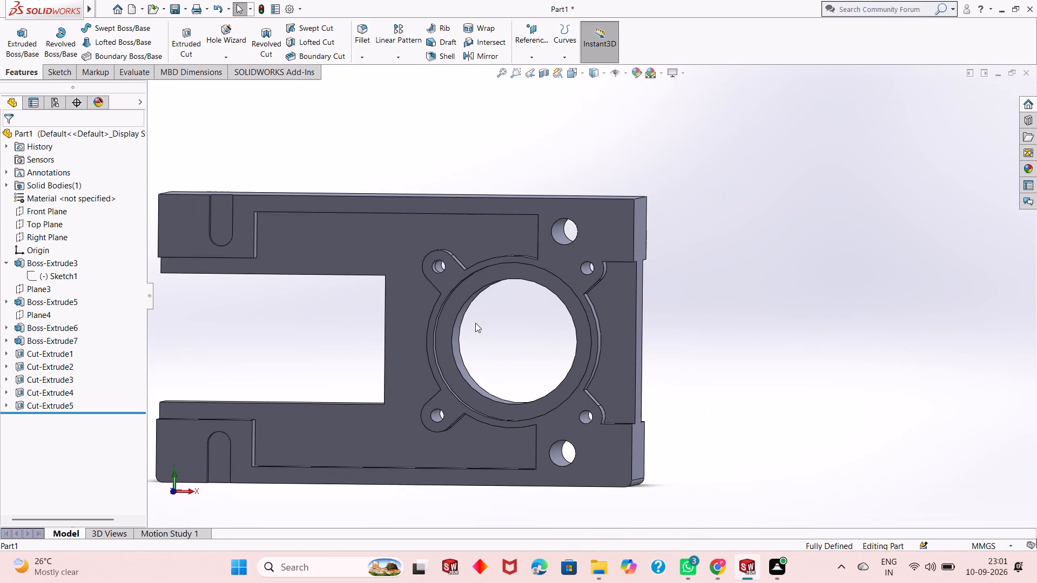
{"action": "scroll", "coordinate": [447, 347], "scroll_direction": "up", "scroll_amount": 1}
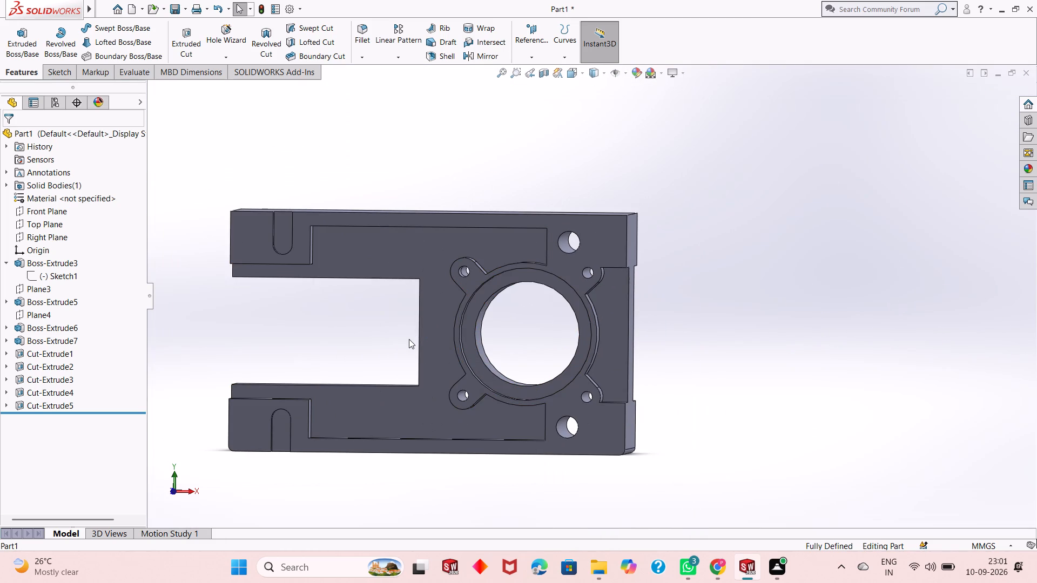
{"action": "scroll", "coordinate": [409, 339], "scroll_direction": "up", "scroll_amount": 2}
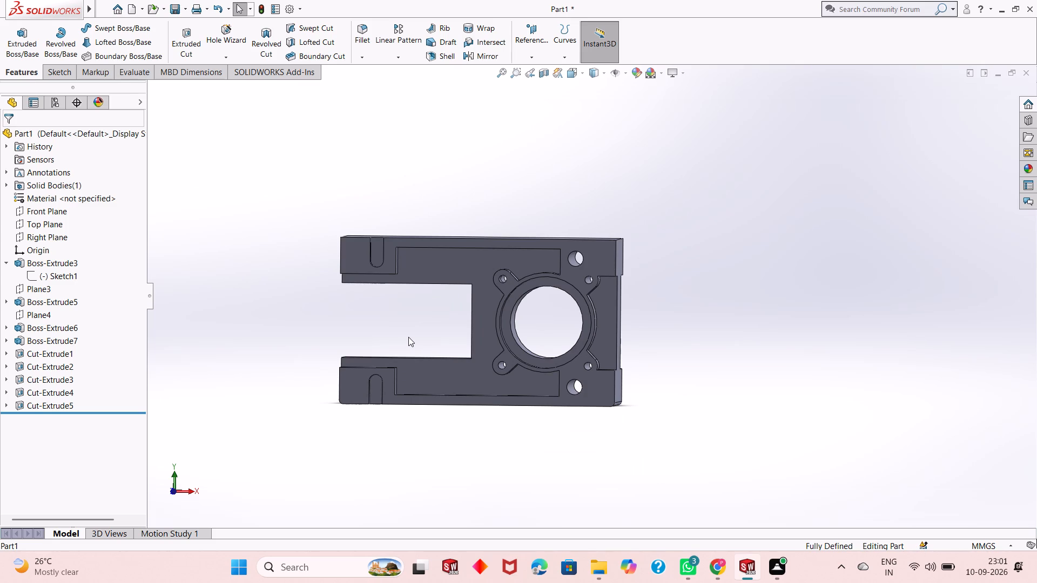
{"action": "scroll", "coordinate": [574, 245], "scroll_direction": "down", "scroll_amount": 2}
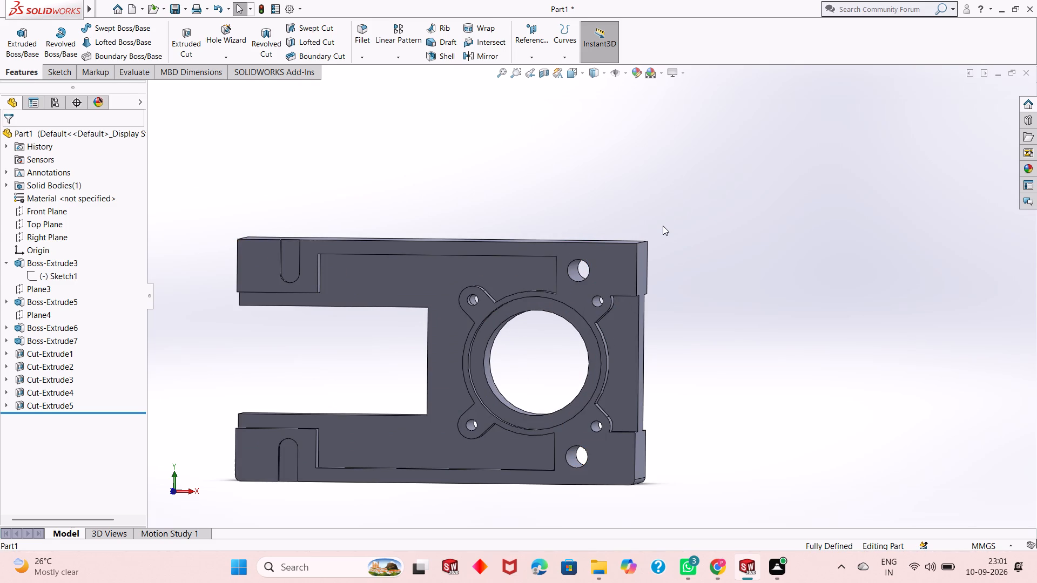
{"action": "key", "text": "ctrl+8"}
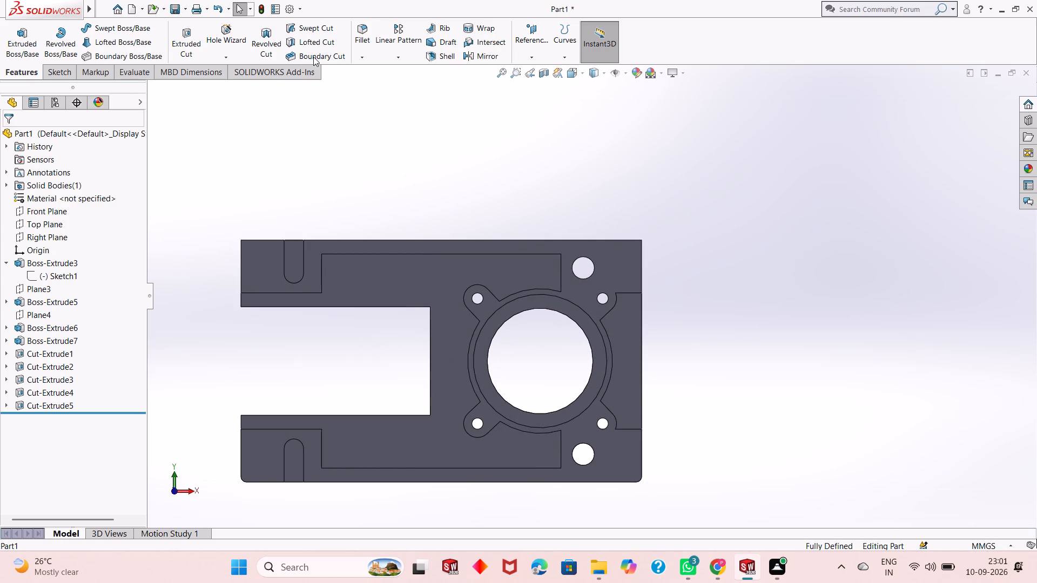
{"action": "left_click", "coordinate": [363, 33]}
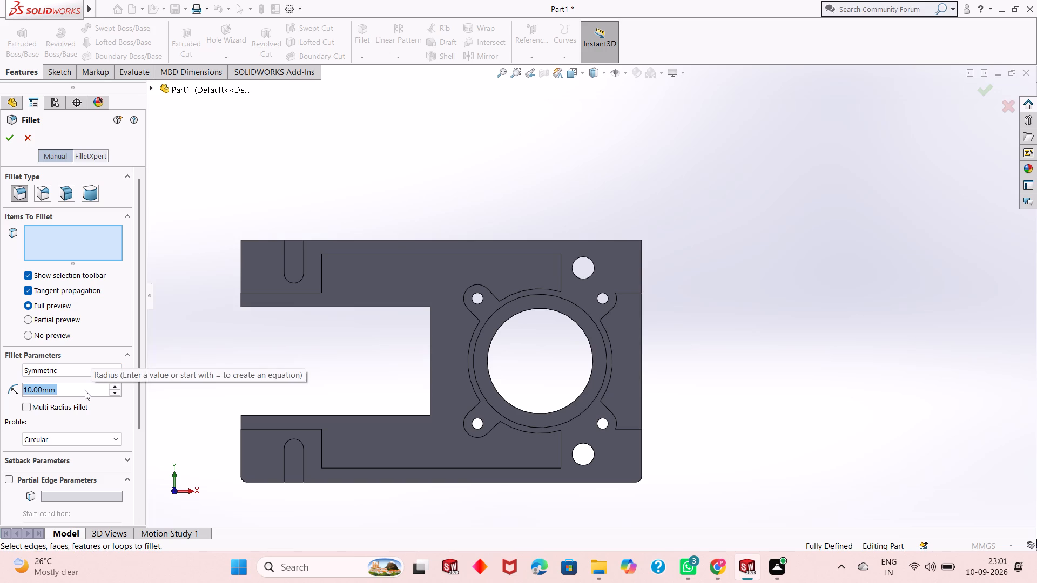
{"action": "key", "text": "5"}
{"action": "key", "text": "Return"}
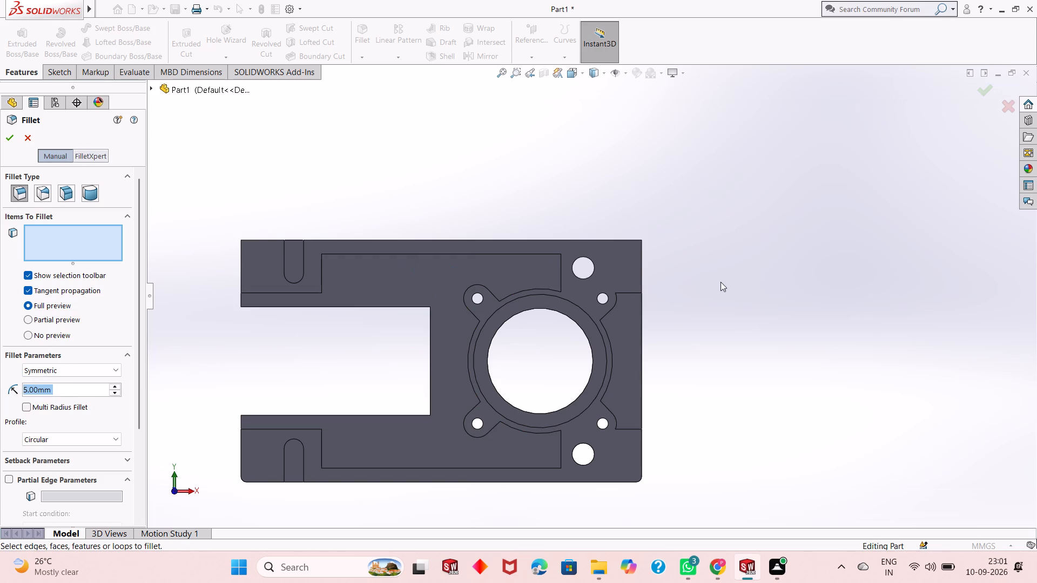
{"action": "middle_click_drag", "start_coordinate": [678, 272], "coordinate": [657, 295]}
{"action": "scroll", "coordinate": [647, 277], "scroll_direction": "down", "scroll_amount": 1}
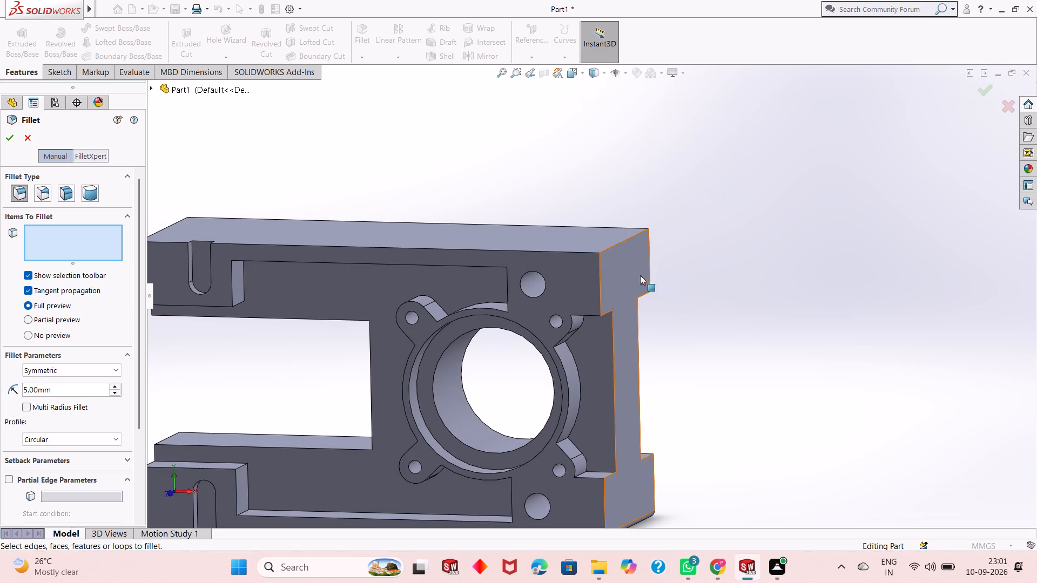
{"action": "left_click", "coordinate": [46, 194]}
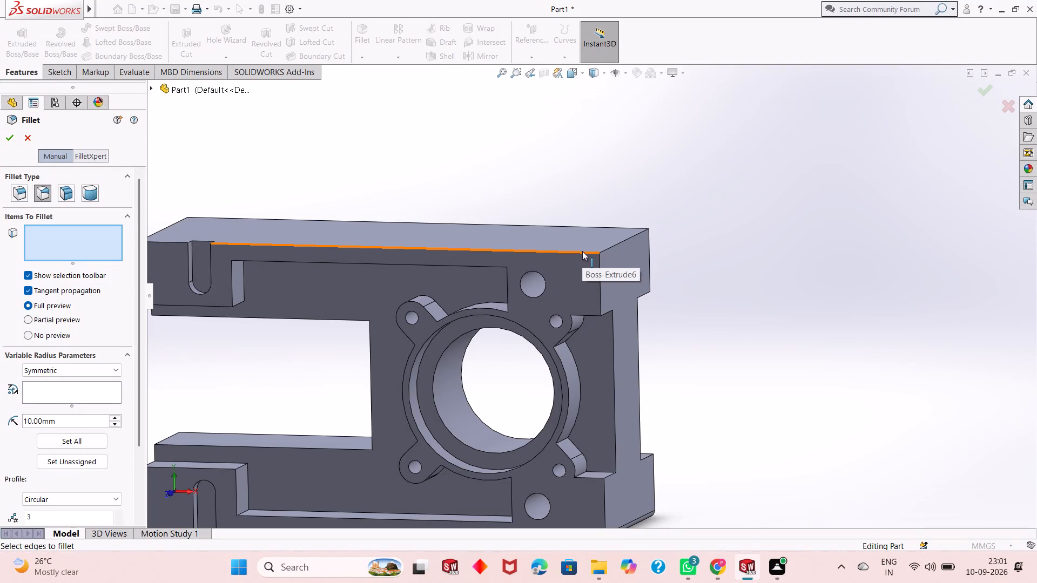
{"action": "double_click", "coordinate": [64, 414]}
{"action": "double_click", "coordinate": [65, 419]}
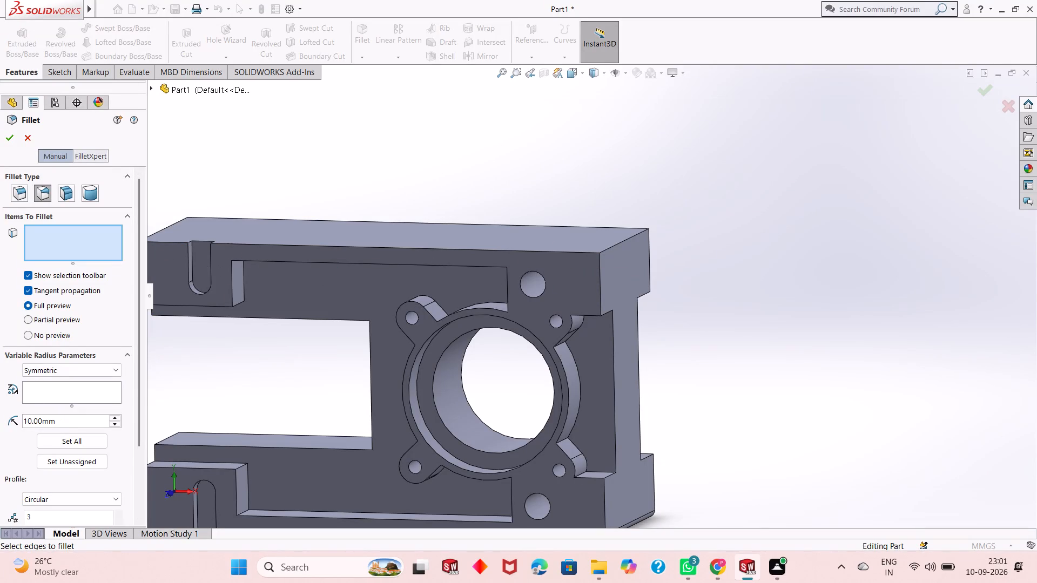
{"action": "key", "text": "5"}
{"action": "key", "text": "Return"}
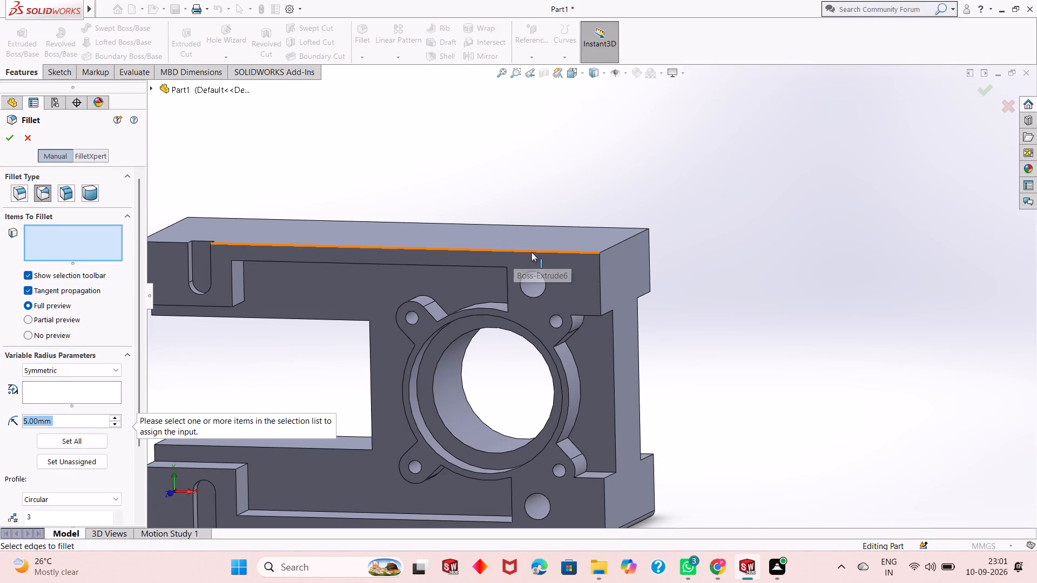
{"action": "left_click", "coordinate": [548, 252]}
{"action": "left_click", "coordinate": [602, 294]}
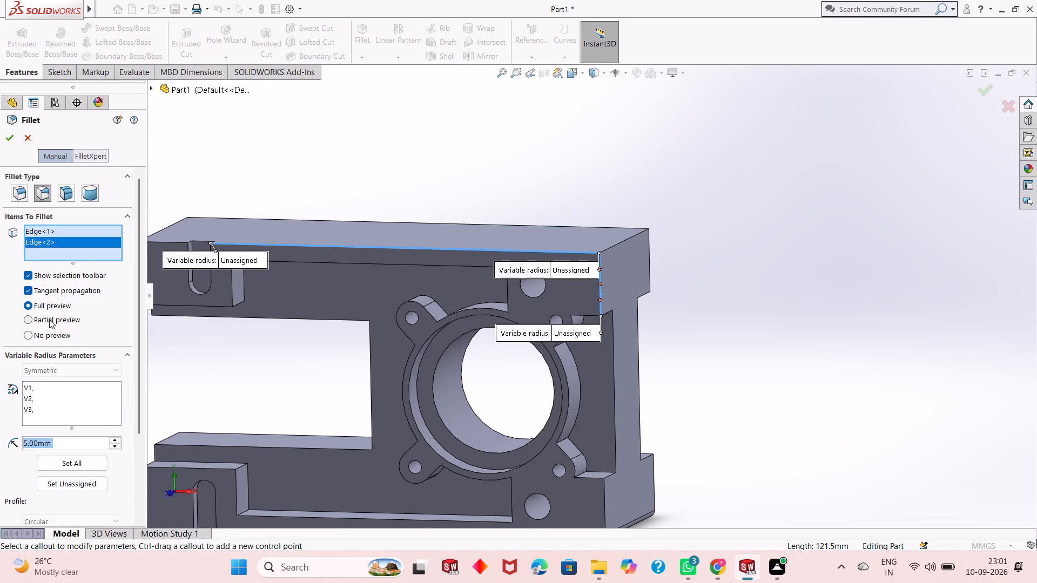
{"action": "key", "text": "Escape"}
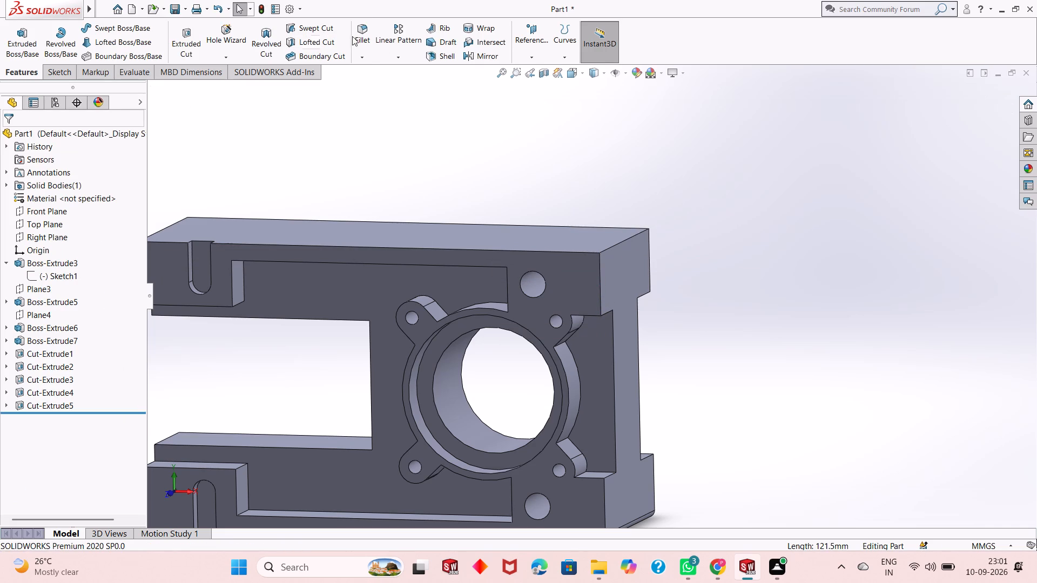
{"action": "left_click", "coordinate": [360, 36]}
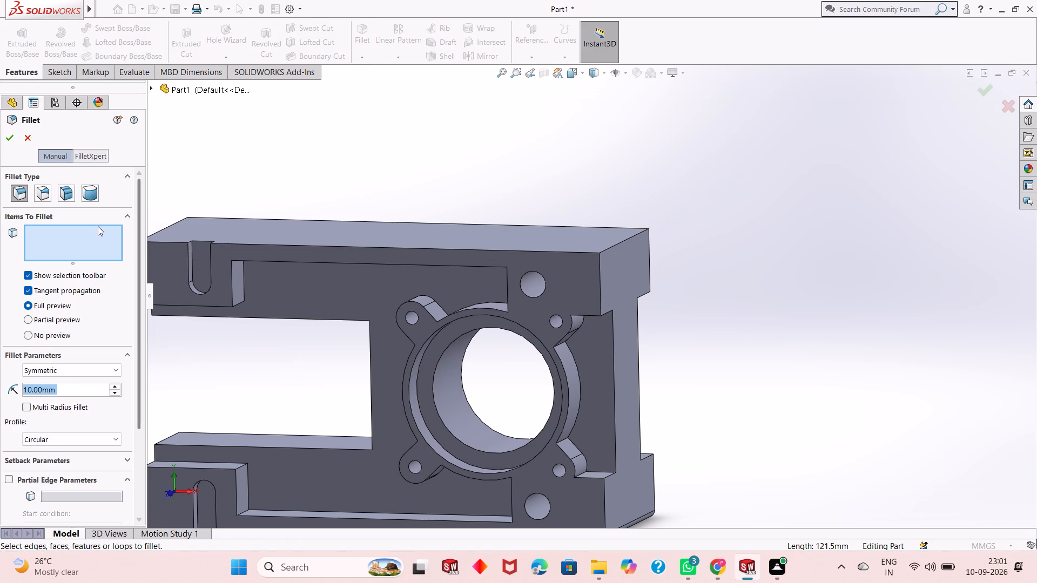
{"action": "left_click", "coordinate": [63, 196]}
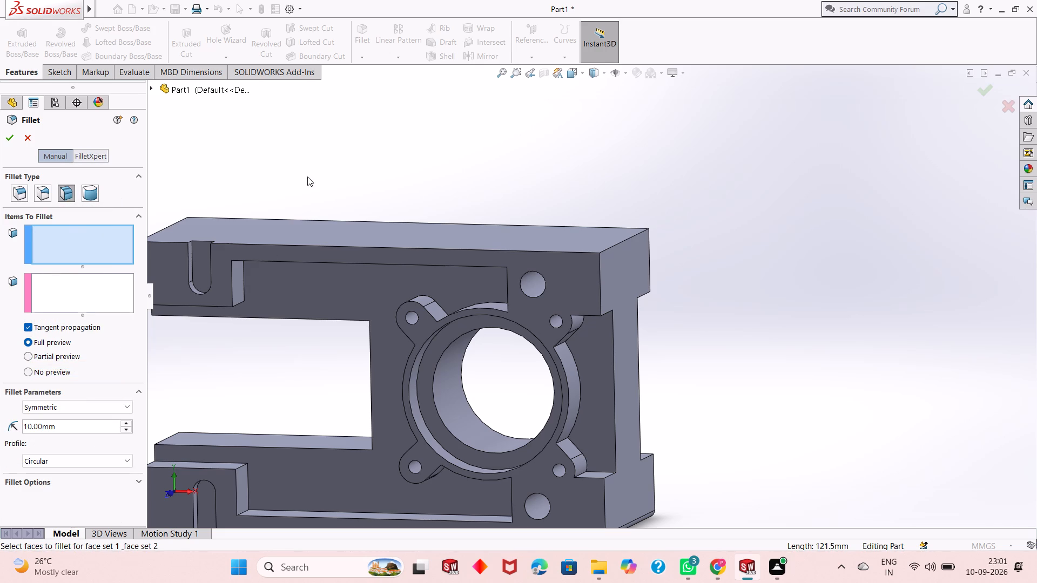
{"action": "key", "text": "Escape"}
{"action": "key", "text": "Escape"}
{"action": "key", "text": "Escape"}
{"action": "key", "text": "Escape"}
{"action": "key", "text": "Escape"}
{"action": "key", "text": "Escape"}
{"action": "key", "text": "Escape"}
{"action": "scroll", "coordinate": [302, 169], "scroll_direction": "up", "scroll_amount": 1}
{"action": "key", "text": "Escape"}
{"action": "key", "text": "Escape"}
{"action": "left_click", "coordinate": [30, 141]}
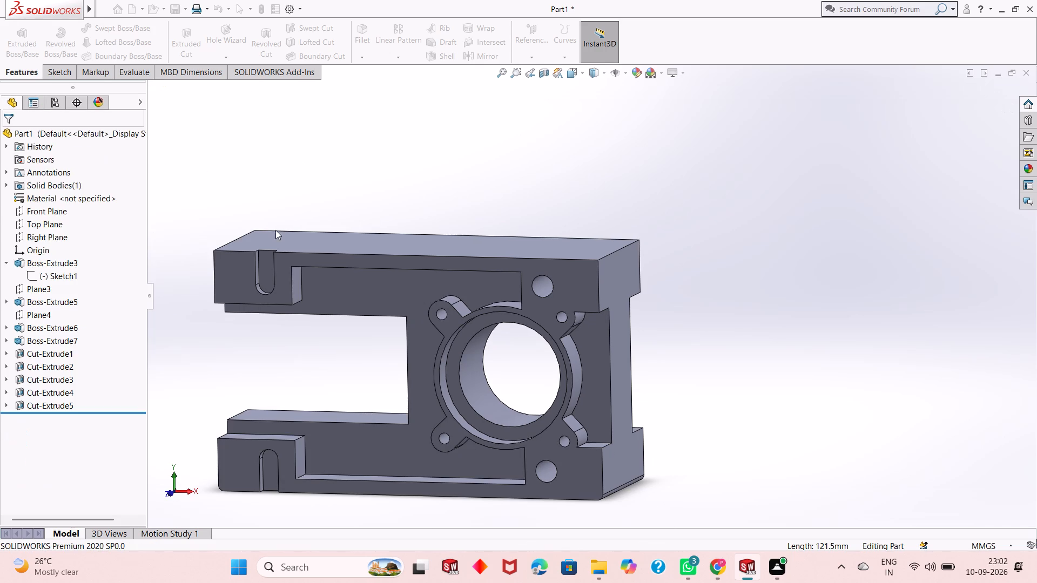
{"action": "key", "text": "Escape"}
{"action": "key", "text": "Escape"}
Make the reference plane Plane3 visible in the model.
{"action": "scroll", "coordinate": [386, 320], "scroll_direction": "up", "scroll_amount": 4}
{"action": "middle_click_drag", "start_coordinate": [508, 317], "coordinate": [523, 313]}
{"action": "scroll", "coordinate": [523, 312], "scroll_direction": "down", "scroll_amount": 3}
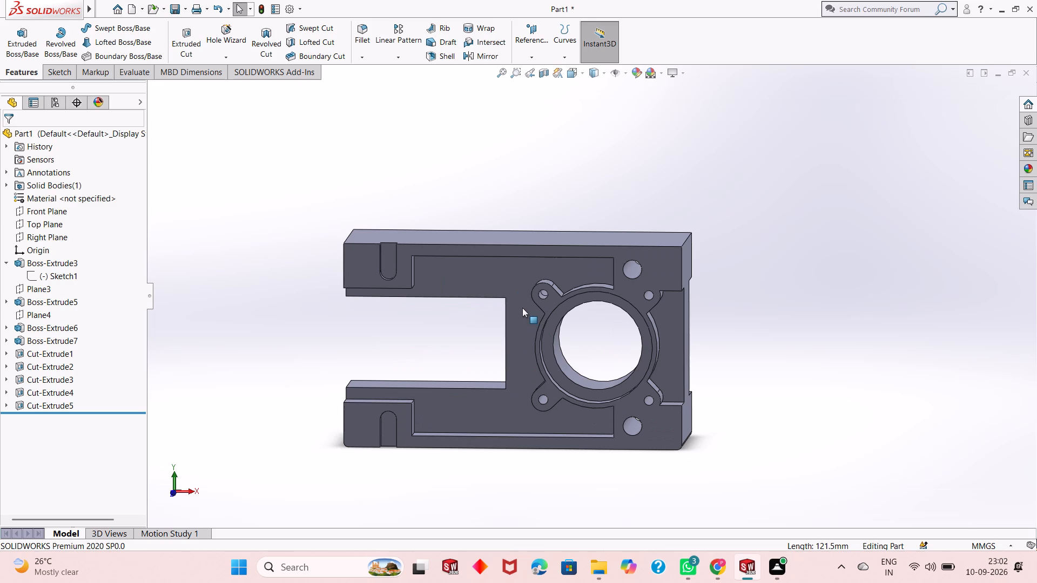
{"action": "scroll", "coordinate": [502, 322], "scroll_direction": "up", "scroll_amount": 1}
{"action": "scroll", "coordinate": [495, 322], "scroll_direction": "down", "scroll_amount": 2}
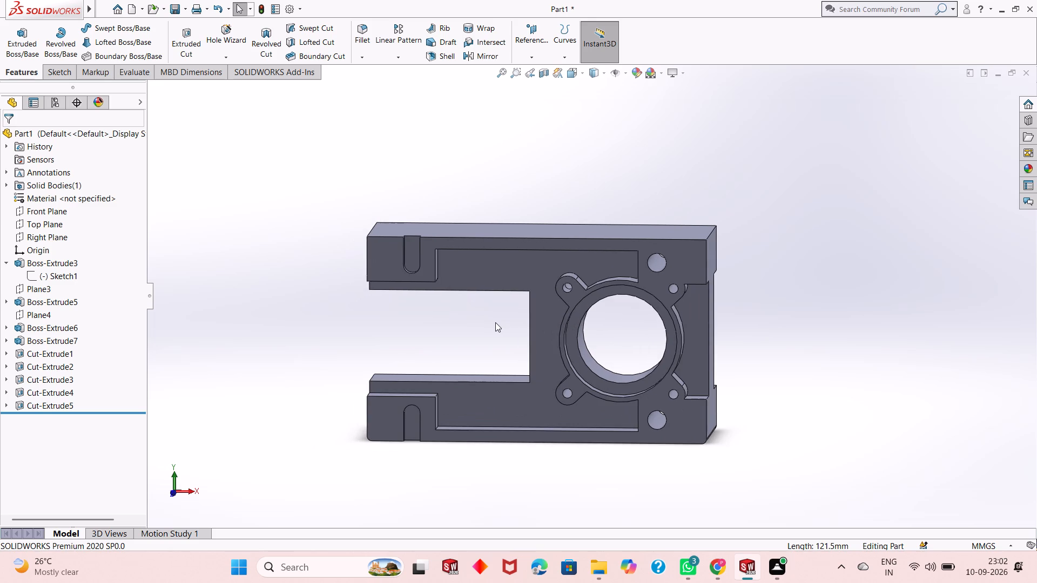
{"action": "middle_click_drag", "start_coordinate": [578, 311], "coordinate": [634, 295]}
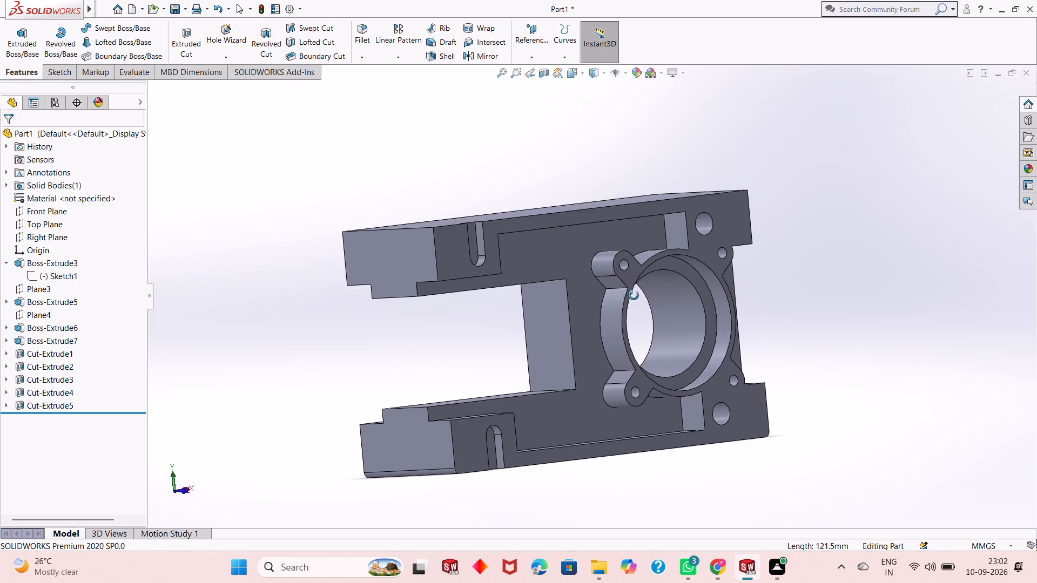
{"action": "middle_click_drag", "start_coordinate": [634, 295], "coordinate": [627, 309]}
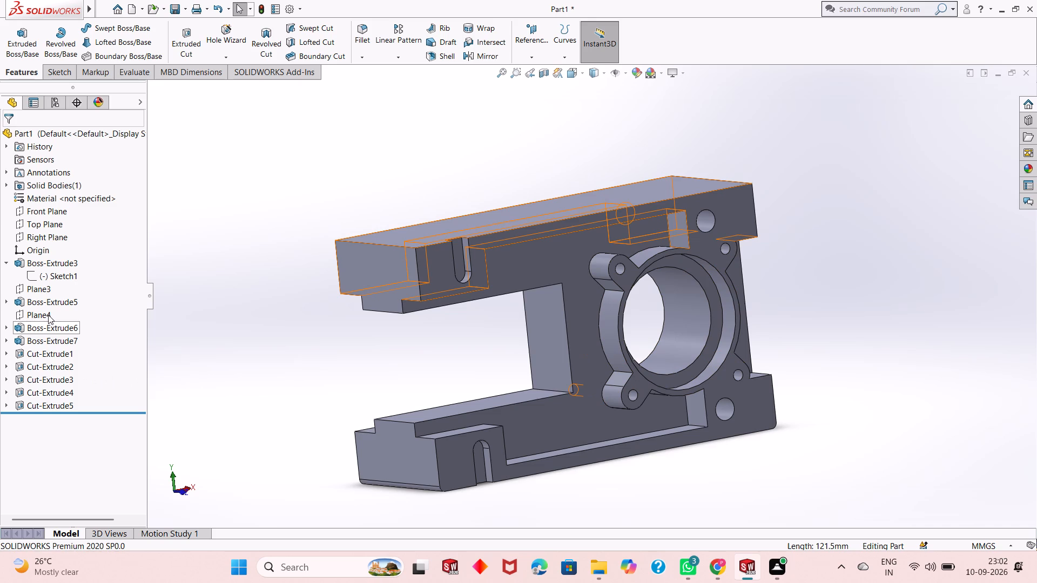
{"action": "left_click", "coordinate": [44, 288]}
{"action": "middle_click_drag", "start_coordinate": [404, 433], "coordinate": [455, 422]}
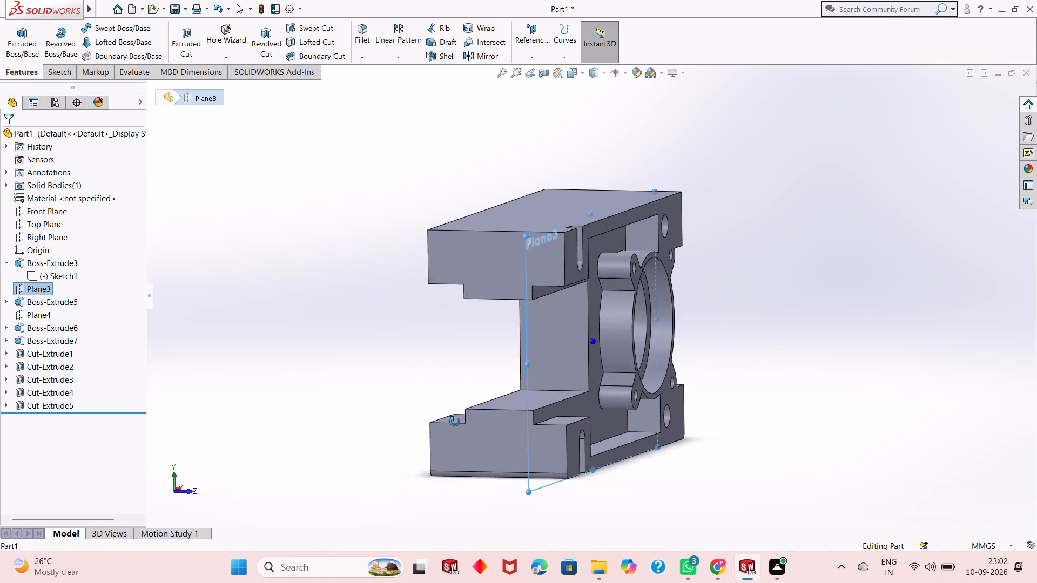
{"action": "middle_click_drag", "start_coordinate": [455, 422], "coordinate": [368, 414]}
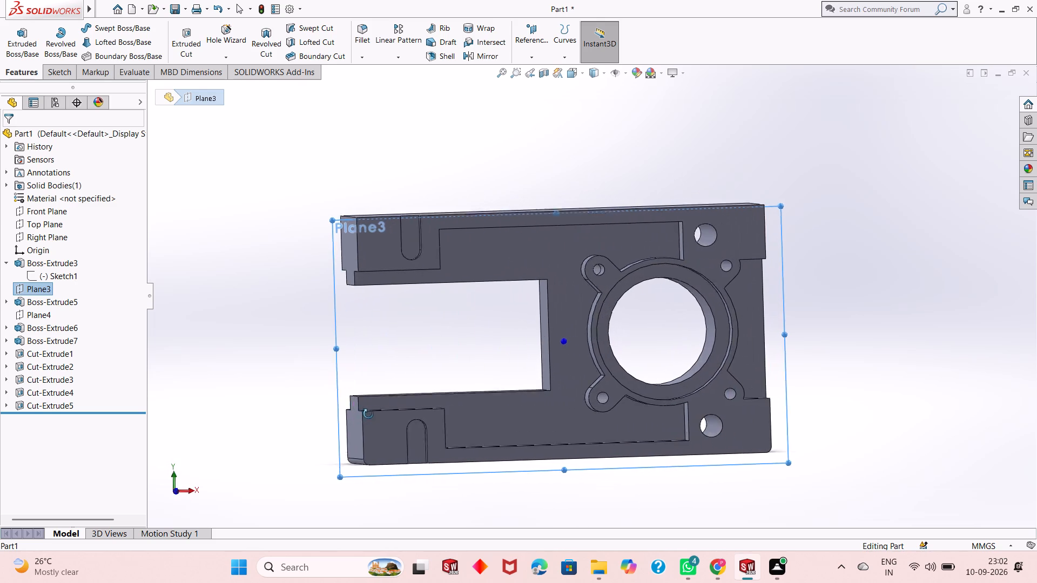
{"action": "middle_click_drag", "start_coordinate": [368, 414], "coordinate": [364, 416]}
{"action": "left_click", "coordinate": [373, 338]}
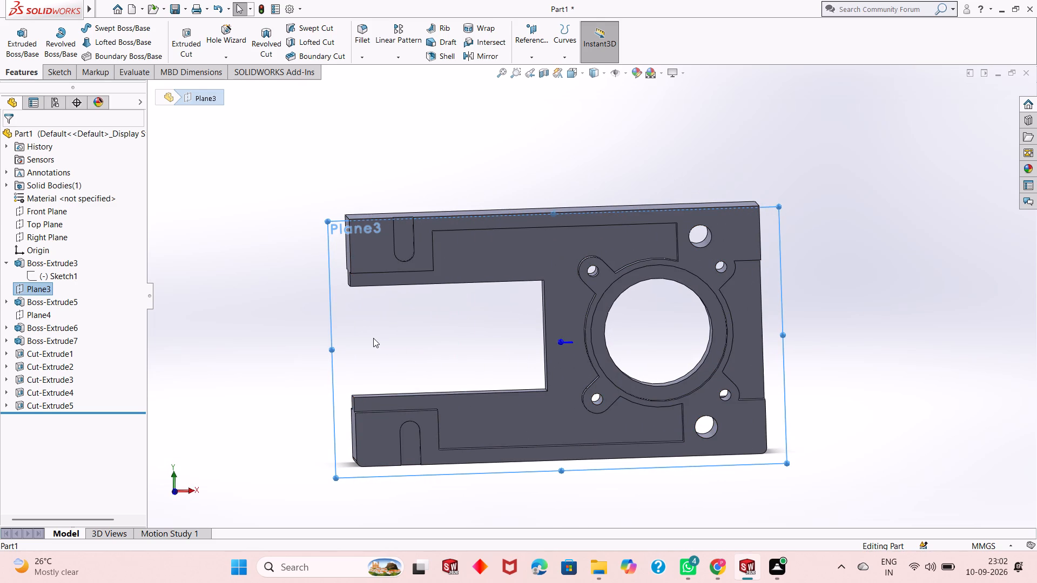
{"action": "left_click", "coordinate": [38, 288]}
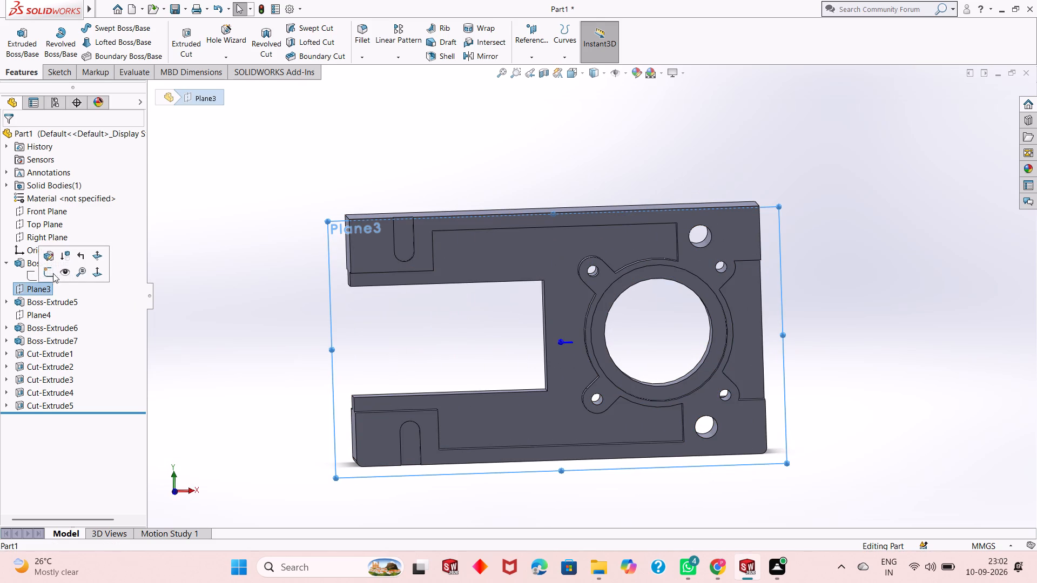
{"action": "left_click", "coordinate": [60, 270]}
Start a new sketch on Plane3 and view it face-on.
{"action": "left_click", "coordinate": [354, 339]}
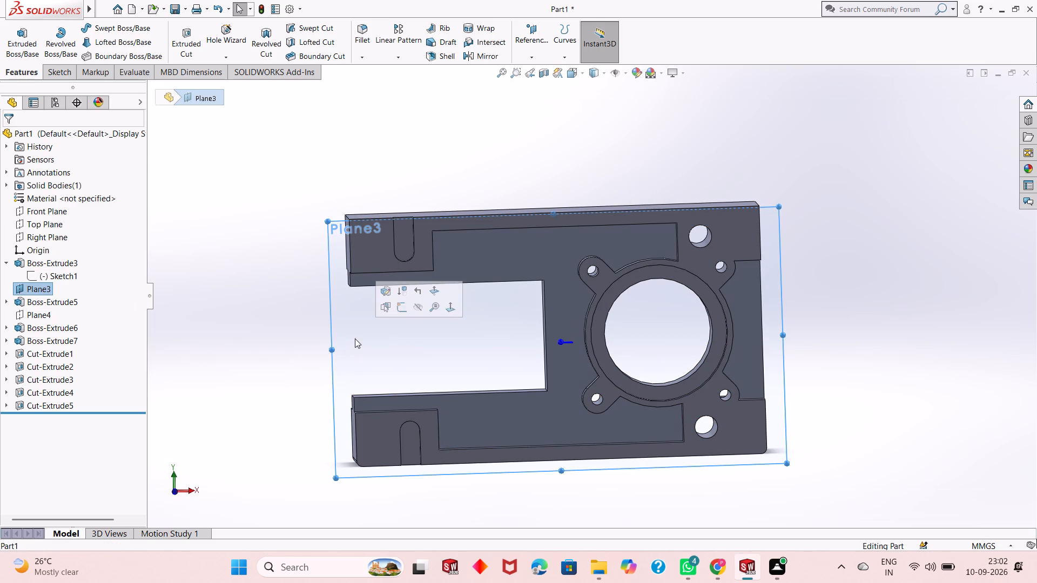
{"action": "left_click", "coordinate": [406, 309]}
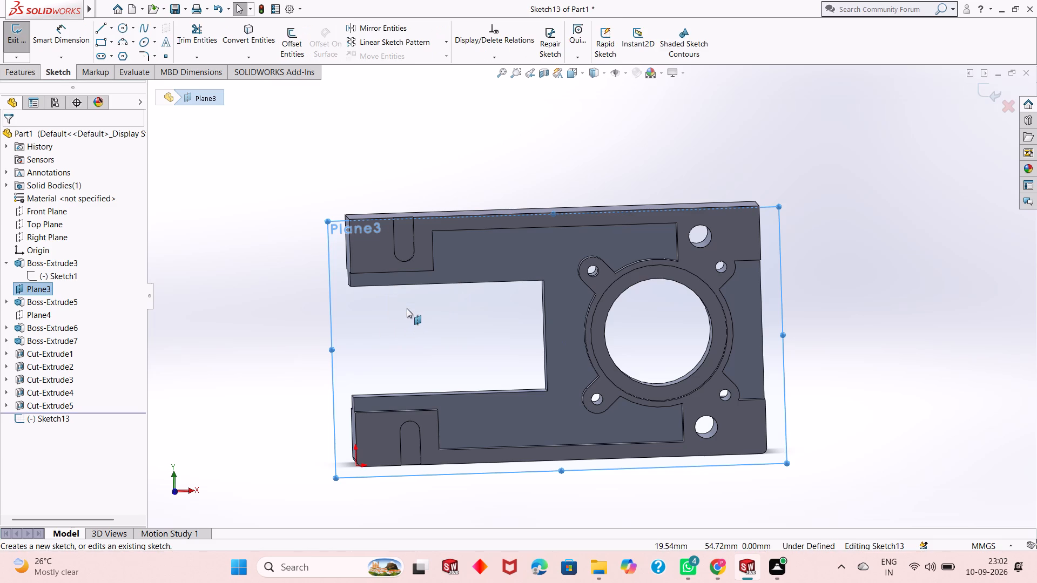
{"action": "key", "text": "ctrl+8"}
{"action": "key", "text": "Escape"}
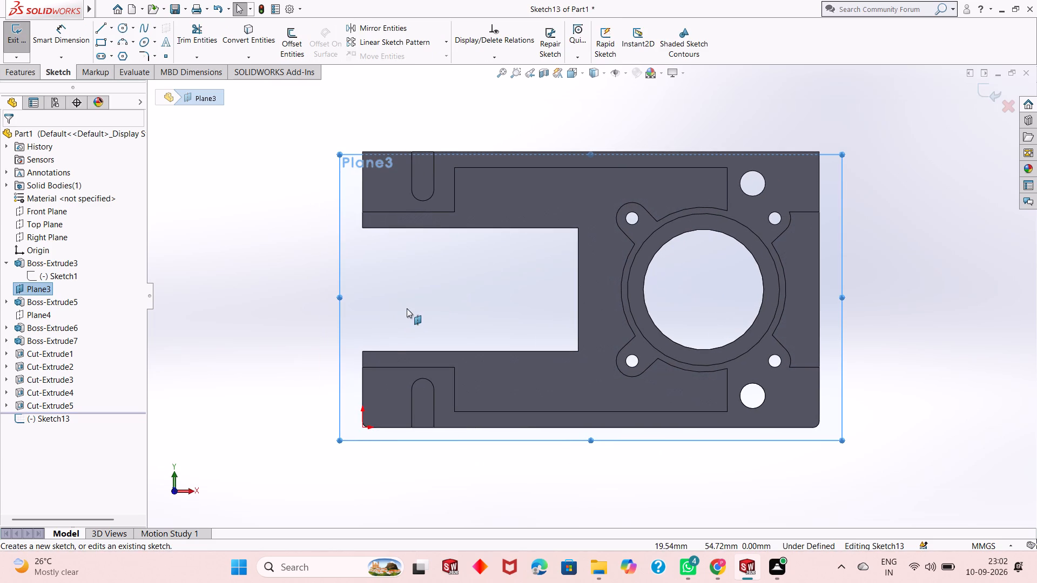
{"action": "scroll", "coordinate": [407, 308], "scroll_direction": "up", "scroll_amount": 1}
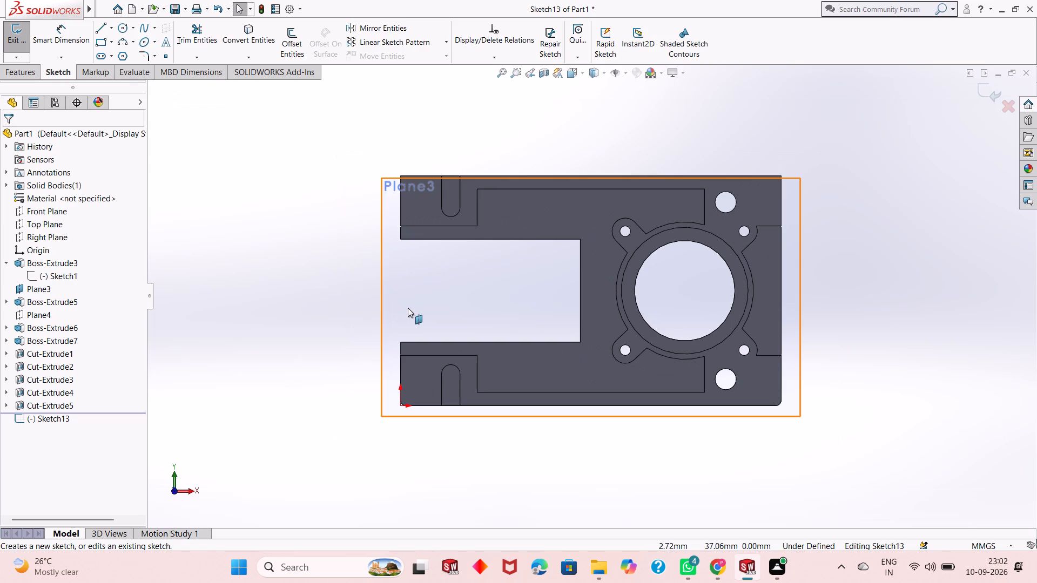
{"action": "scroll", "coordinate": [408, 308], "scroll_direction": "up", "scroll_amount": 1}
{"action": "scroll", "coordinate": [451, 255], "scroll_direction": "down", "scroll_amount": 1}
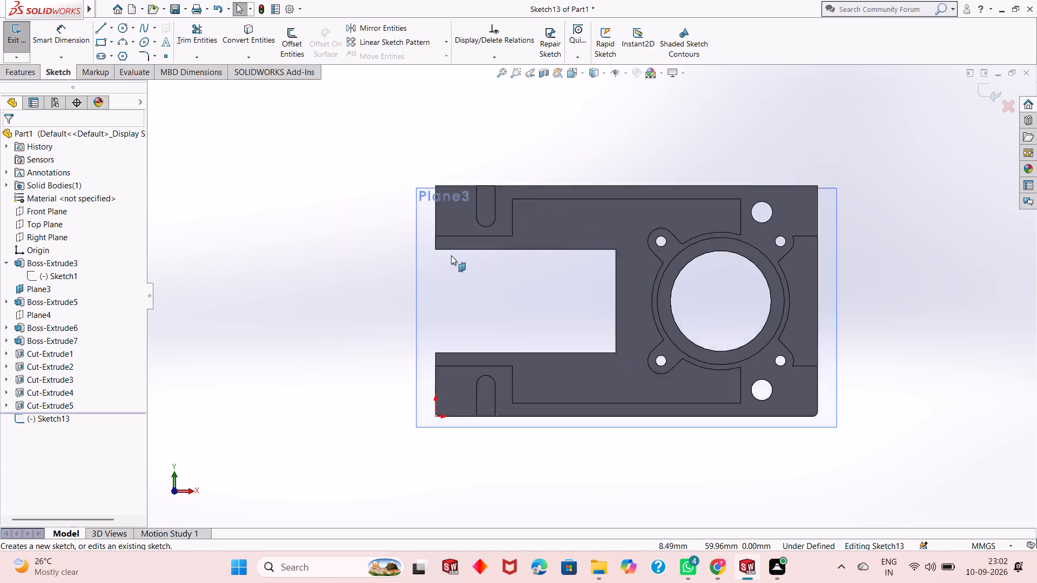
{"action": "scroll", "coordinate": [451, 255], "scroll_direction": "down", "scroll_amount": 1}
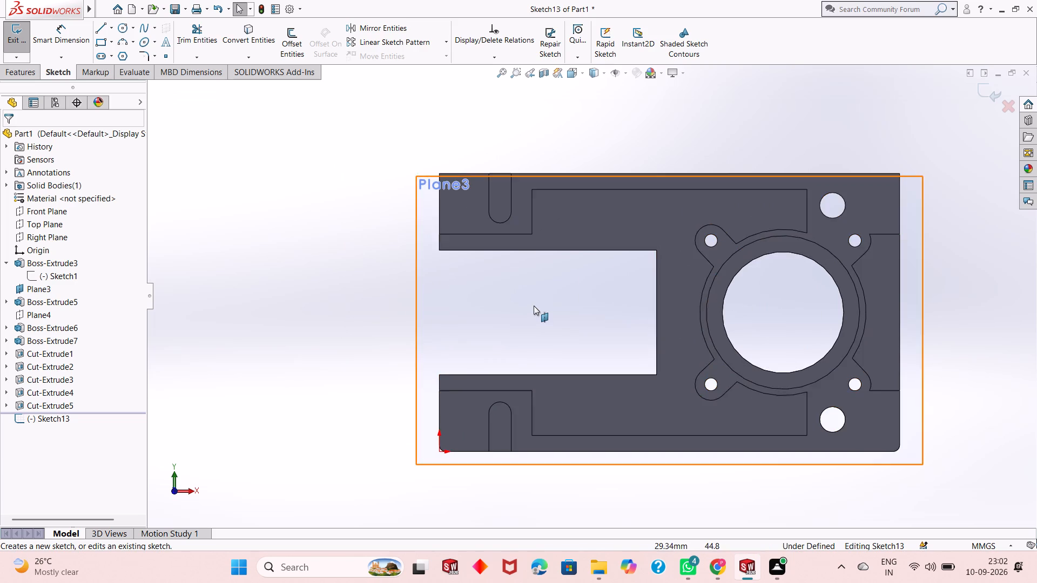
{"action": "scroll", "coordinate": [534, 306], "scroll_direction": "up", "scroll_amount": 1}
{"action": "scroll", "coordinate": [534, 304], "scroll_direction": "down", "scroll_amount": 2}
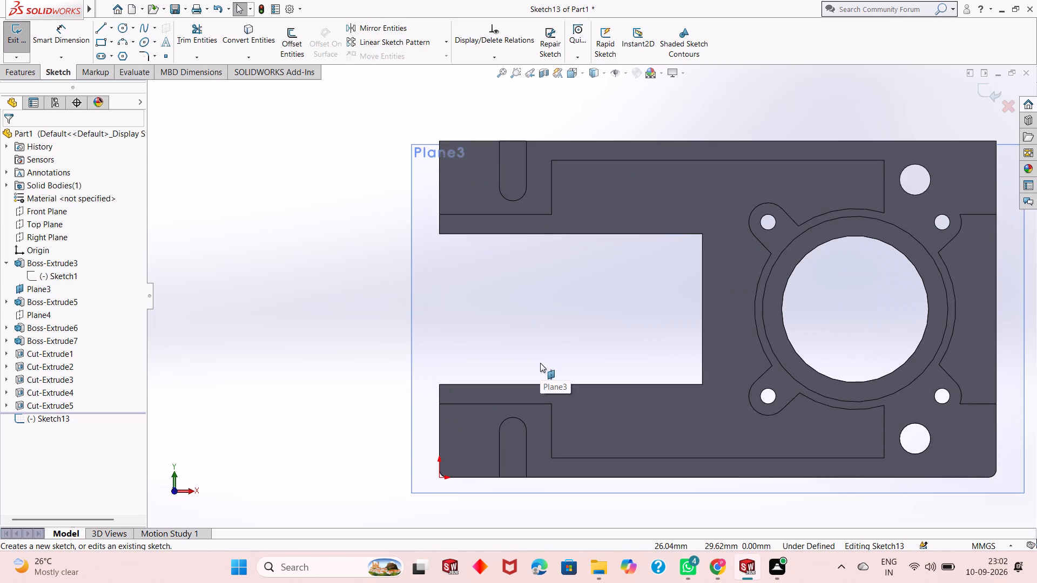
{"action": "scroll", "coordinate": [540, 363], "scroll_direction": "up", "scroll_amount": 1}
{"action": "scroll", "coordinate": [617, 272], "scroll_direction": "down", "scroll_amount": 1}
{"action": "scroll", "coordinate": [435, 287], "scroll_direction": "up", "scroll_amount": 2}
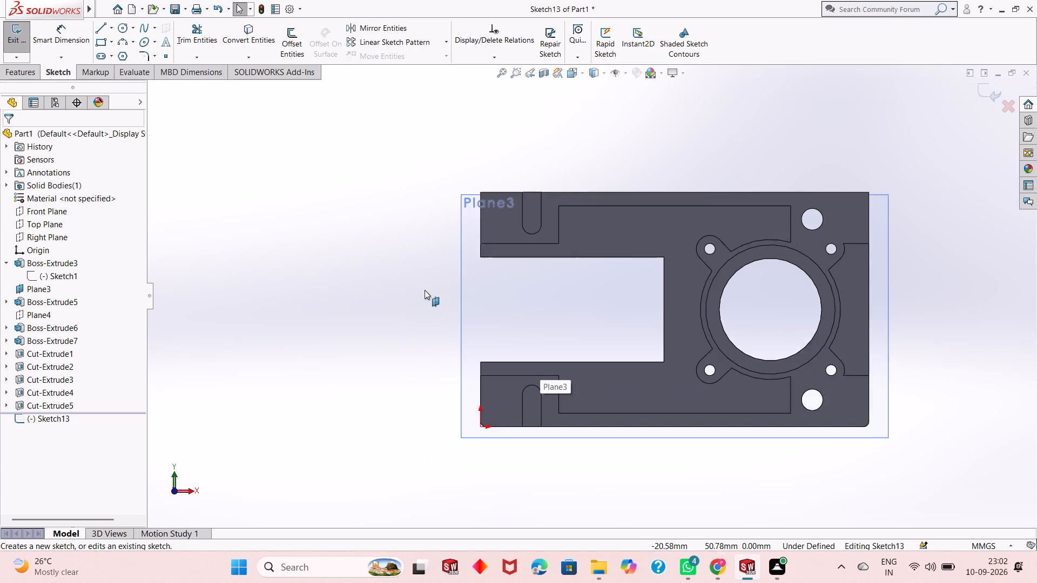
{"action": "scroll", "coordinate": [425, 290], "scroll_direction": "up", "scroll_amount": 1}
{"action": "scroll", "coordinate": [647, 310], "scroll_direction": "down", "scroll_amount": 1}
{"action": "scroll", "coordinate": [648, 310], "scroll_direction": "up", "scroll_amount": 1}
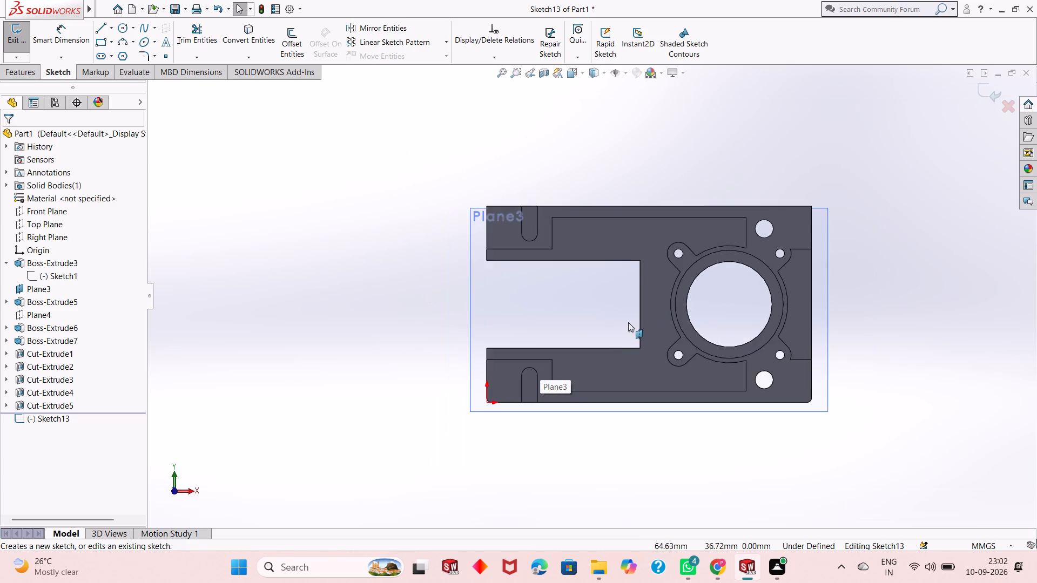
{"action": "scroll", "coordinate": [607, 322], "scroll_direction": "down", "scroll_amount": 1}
With the Line tool active, examine the block's open slot, stepped arms and lugged boss relative to Plane3, ending face-on to the sketch.
{"action": "left_click", "coordinate": [96, 29]}
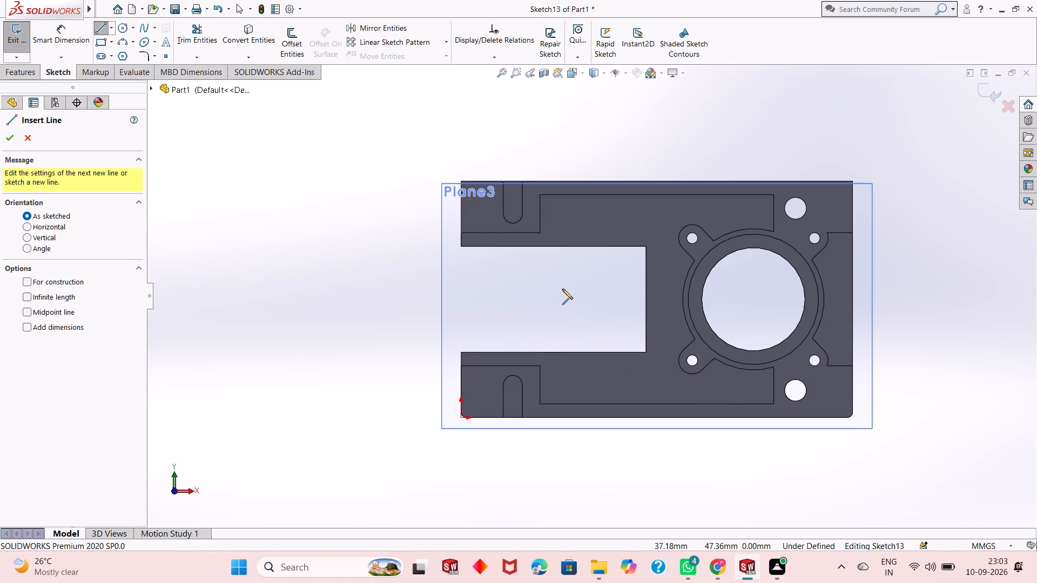
{"action": "scroll", "coordinate": [562, 289], "scroll_direction": "up", "scroll_amount": 1}
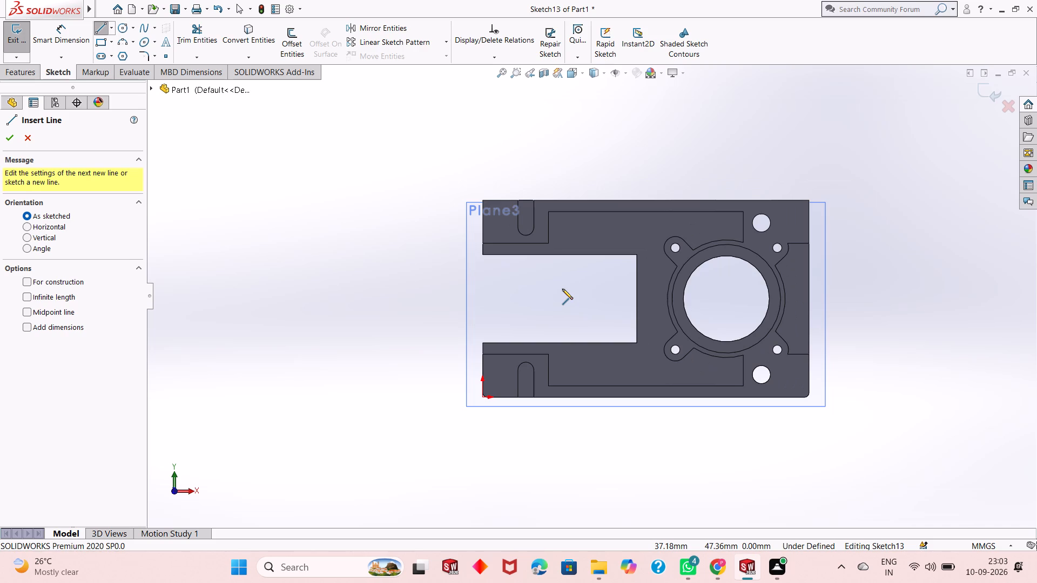
{"action": "scroll", "coordinate": [556, 294], "scroll_direction": "down", "scroll_amount": 1}
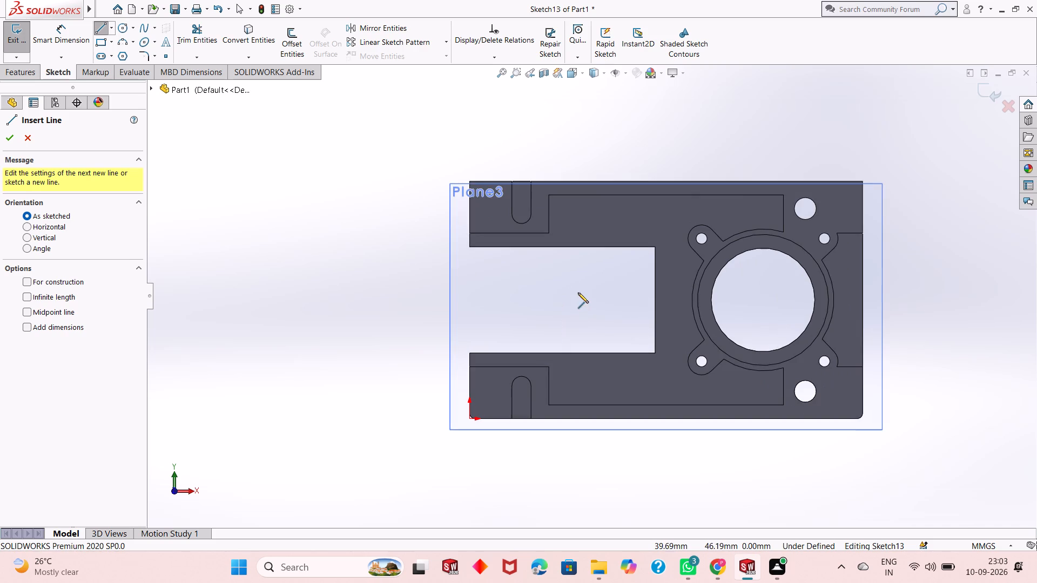
{"action": "middle_click_drag", "start_coordinate": [578, 293], "coordinate": [556, 329]}
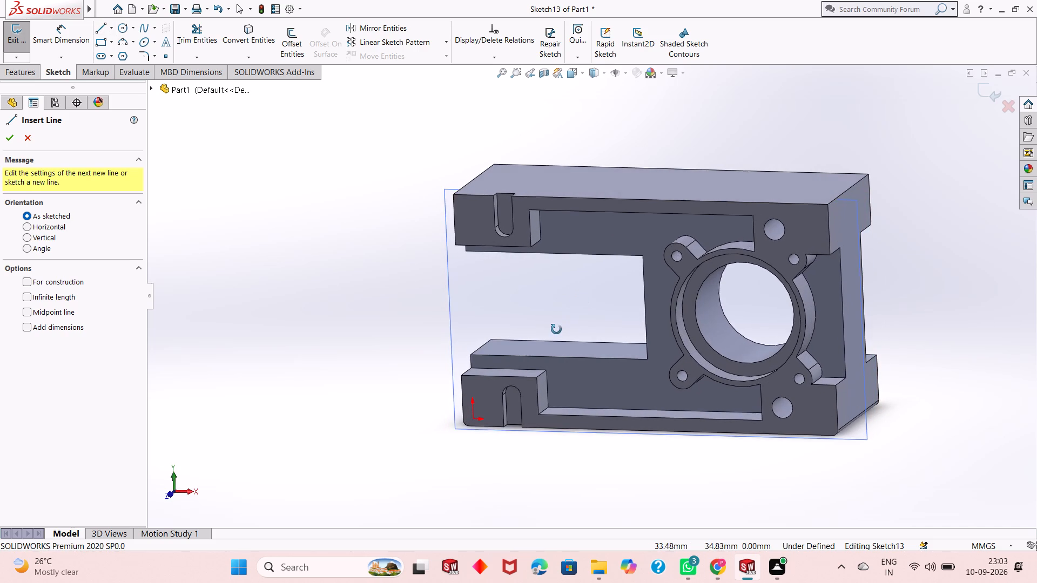
{"action": "middle_click_drag", "start_coordinate": [556, 329], "coordinate": [591, 325]}
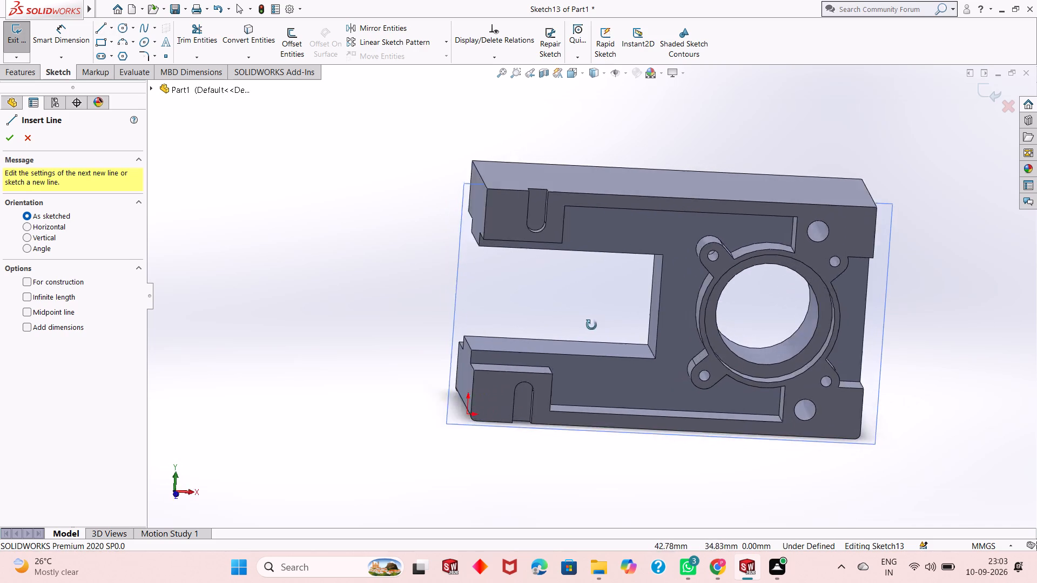
{"action": "middle_click_drag", "start_coordinate": [591, 325], "coordinate": [603, 337]}
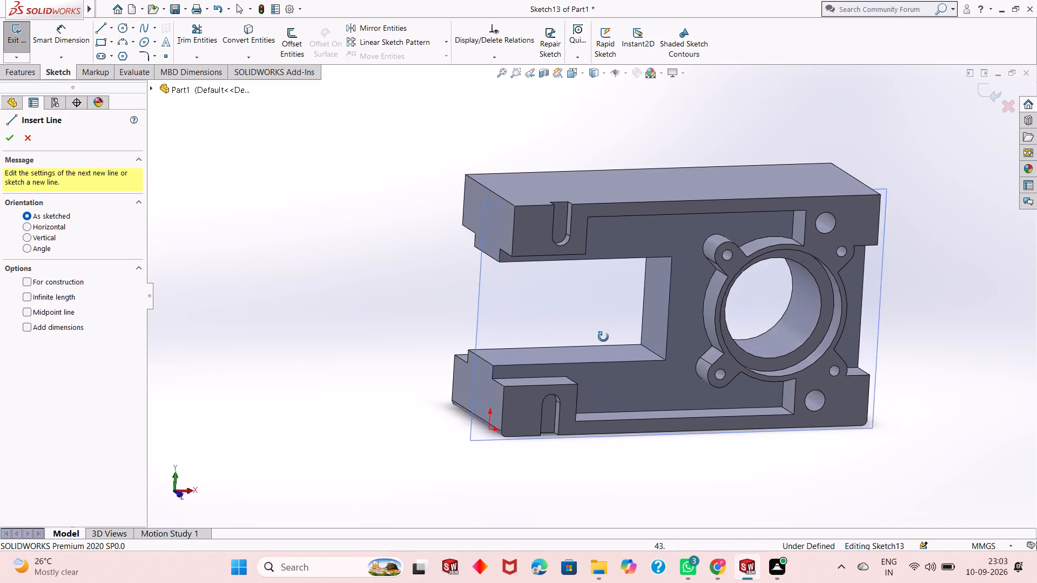
{"action": "middle_click_drag", "start_coordinate": [603, 337], "coordinate": [538, 322]}
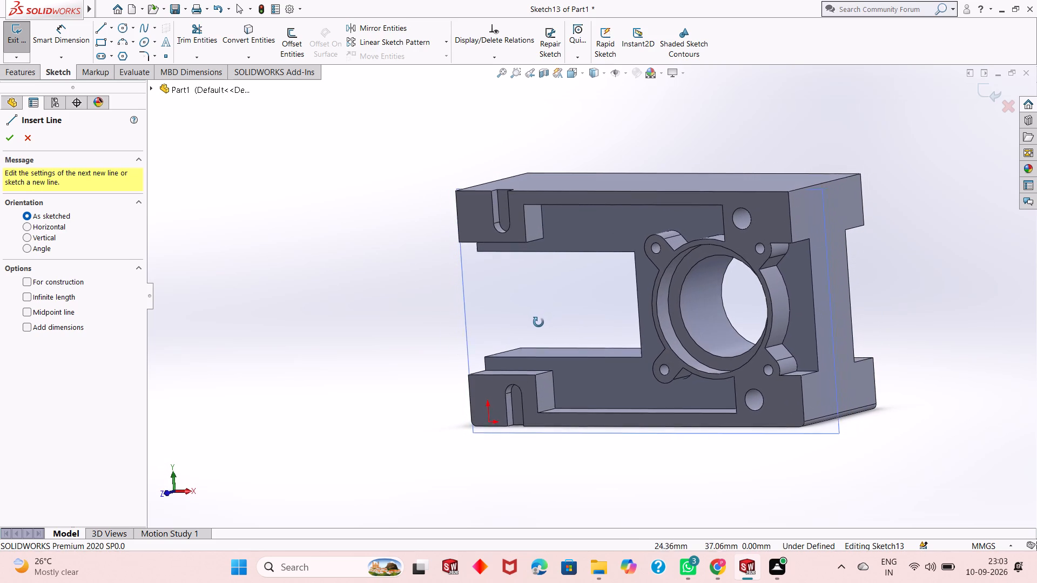
{"action": "middle_click_drag", "start_coordinate": [538, 322], "coordinate": [558, 326]}
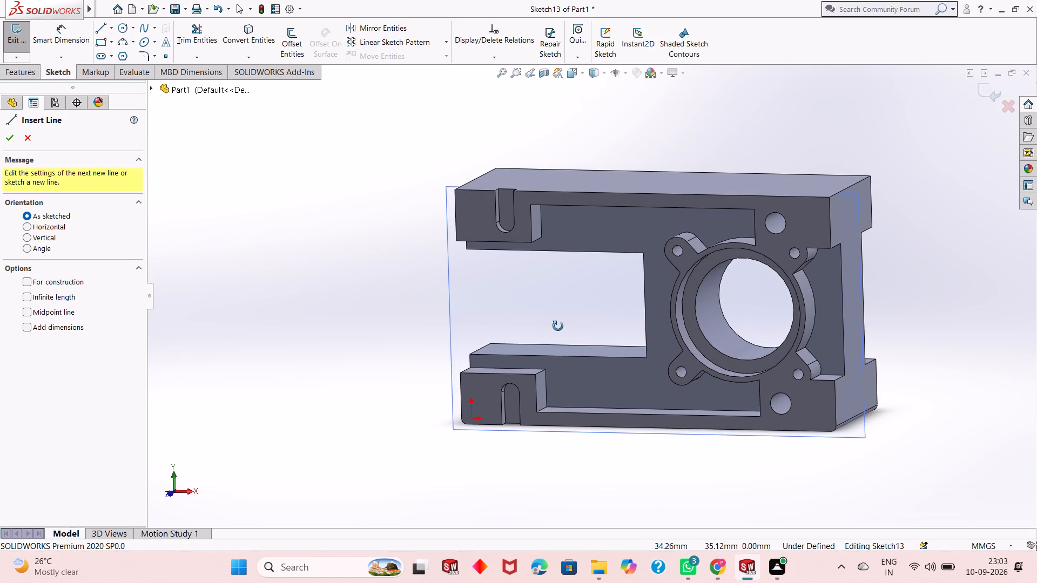
{"action": "middle_click_drag", "start_coordinate": [558, 326], "coordinate": [608, 324]}
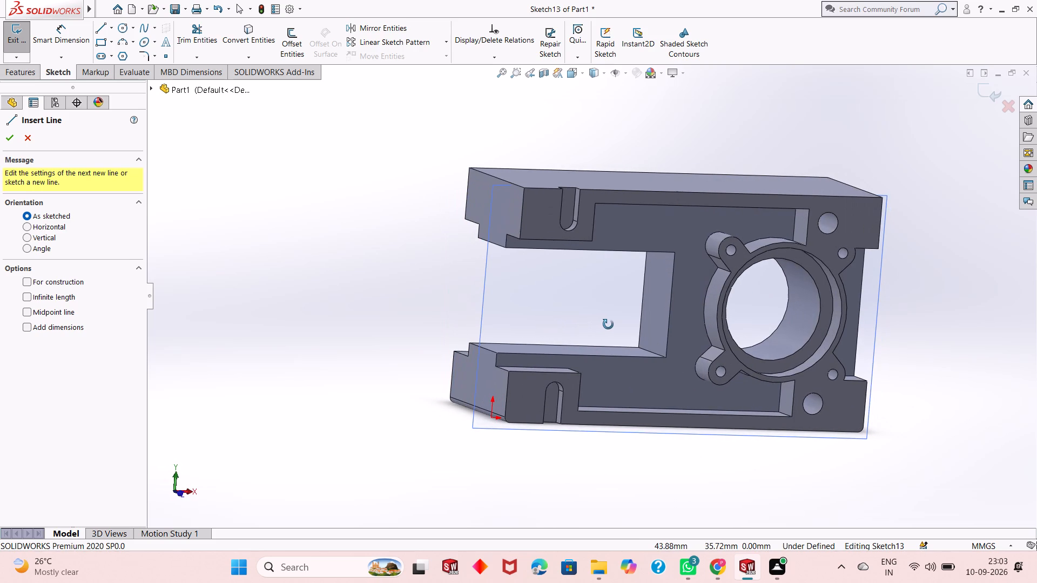
{"action": "middle_click_drag", "start_coordinate": [608, 324], "coordinate": [609, 323]}
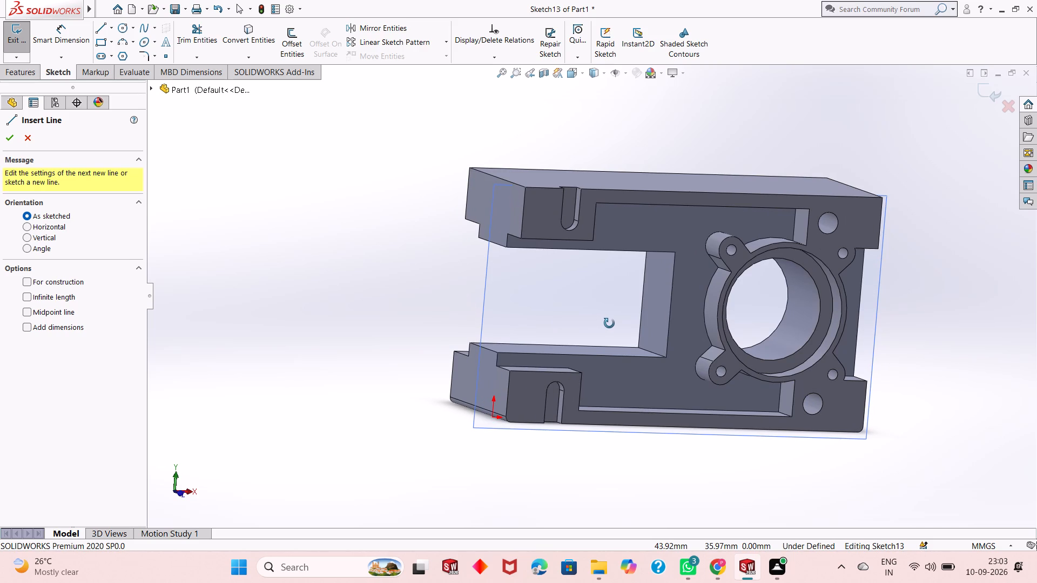
{"action": "middle_click_drag", "start_coordinate": [609, 323], "coordinate": [619, 322]}
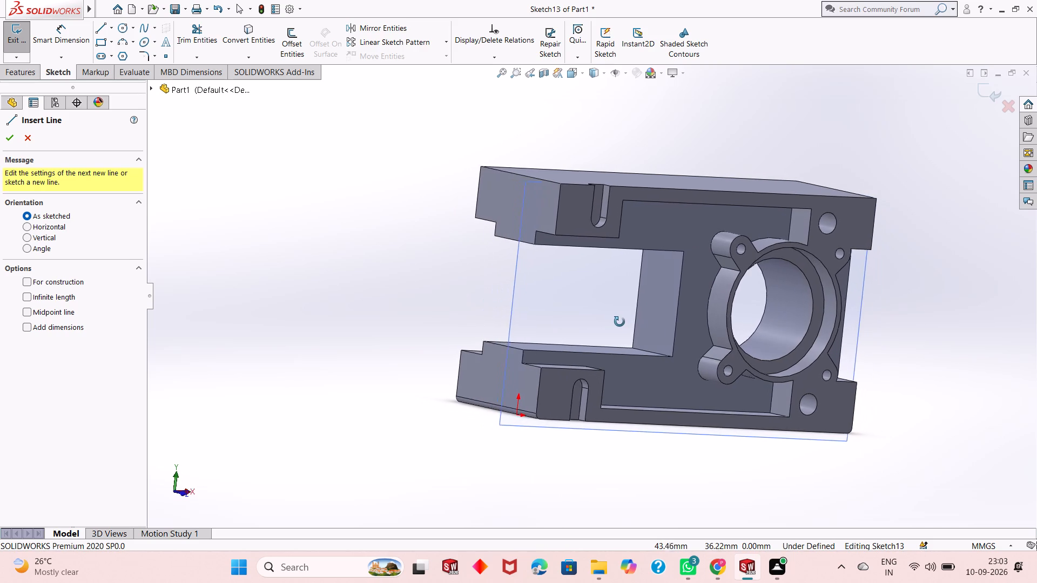
{"action": "middle_click_drag", "start_coordinate": [619, 322], "coordinate": [603, 323]}
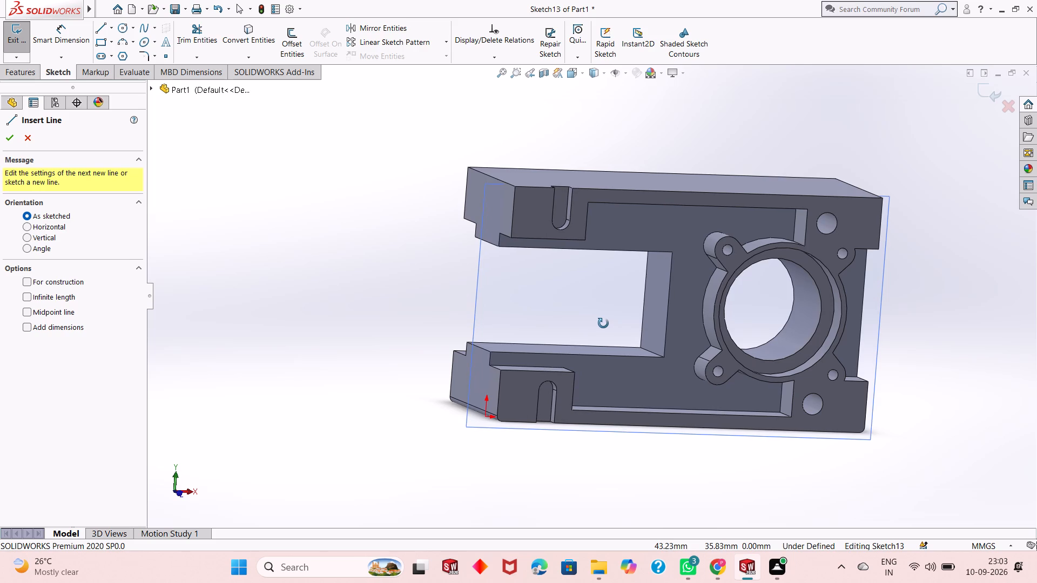
{"action": "middle_click_drag", "start_coordinate": [603, 323], "coordinate": [556, 330]}
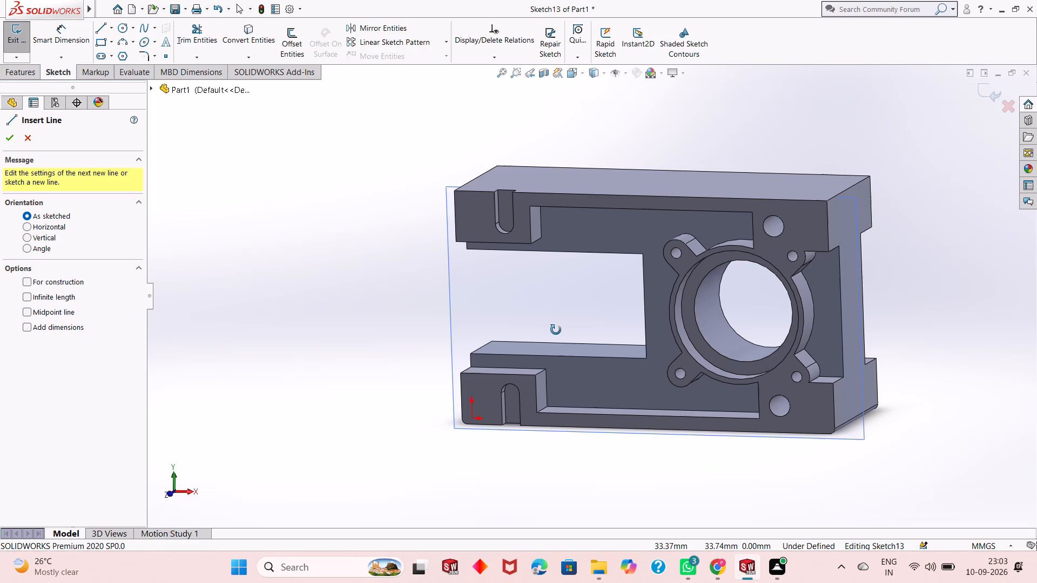
{"action": "middle_click_drag", "start_coordinate": [556, 330], "coordinate": [672, 320]}
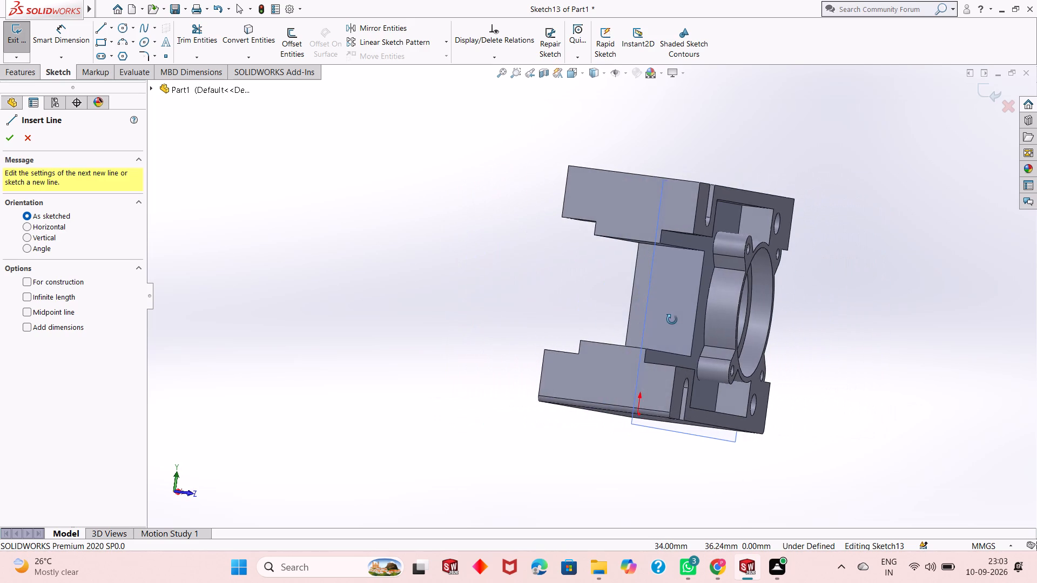
{"action": "middle_click_drag", "start_coordinate": [672, 320], "coordinate": [512, 311]}
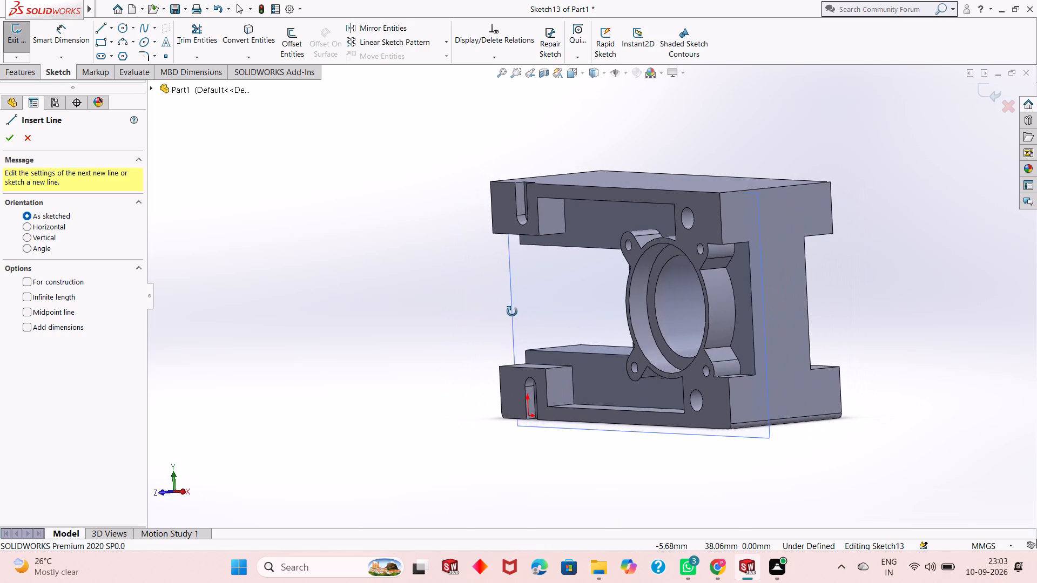
{"action": "middle_click_drag", "start_coordinate": [512, 311], "coordinate": [652, 311]}
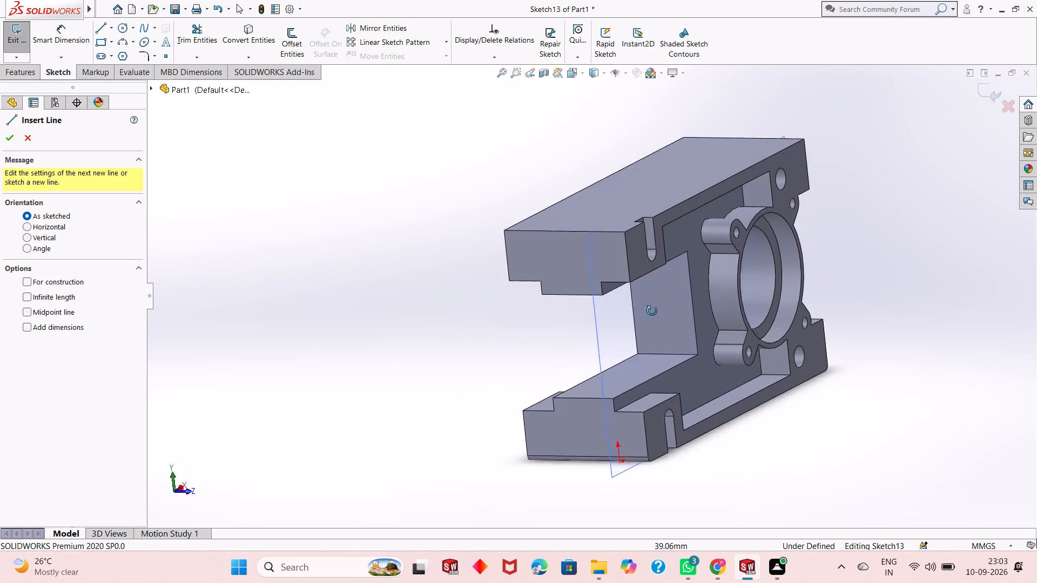
{"action": "middle_click_drag", "start_coordinate": [652, 311], "coordinate": [622, 309]}
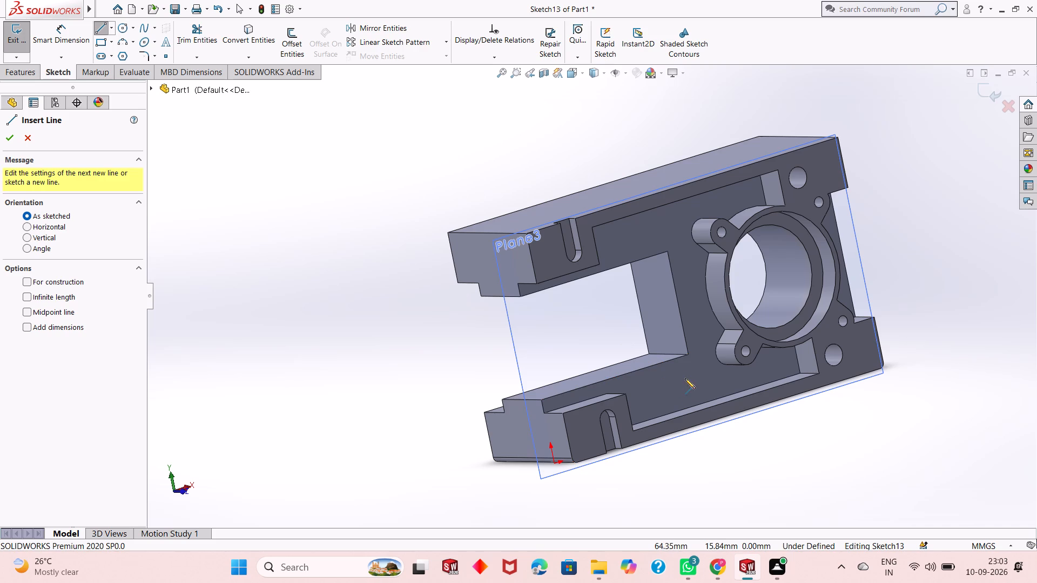
{"action": "middle_click_drag", "start_coordinate": [682, 376], "coordinate": [785, 266]}
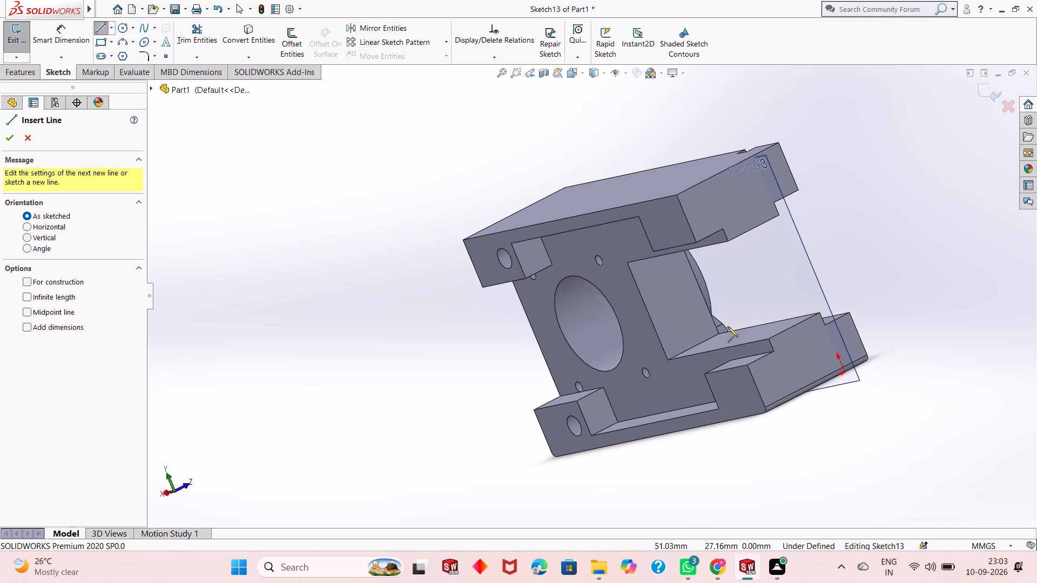
{"action": "middle_click_drag", "start_coordinate": [721, 331], "coordinate": [492, 267]}
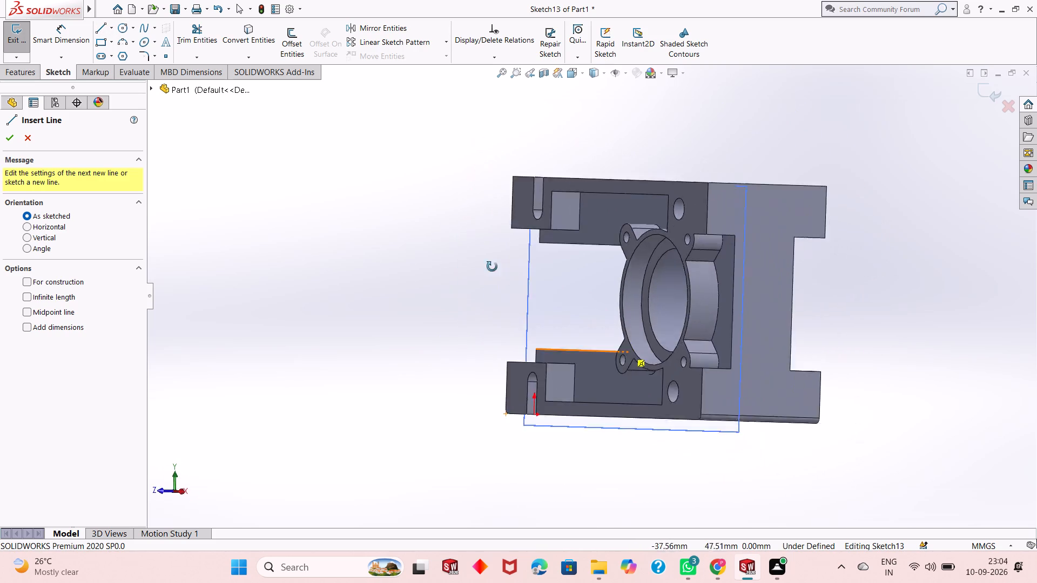
{"action": "middle_click_drag", "start_coordinate": [492, 267], "coordinate": [585, 266]}
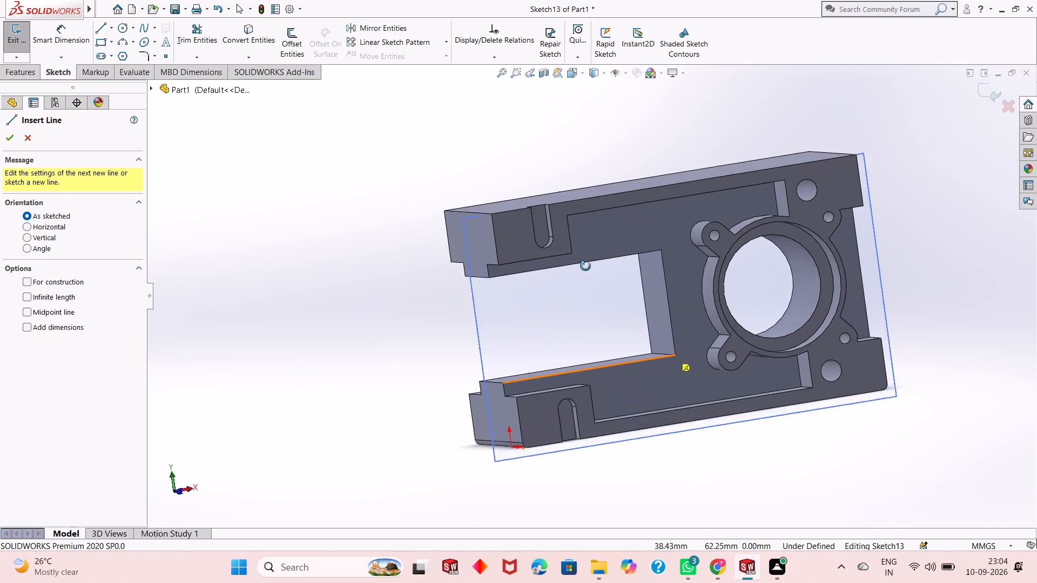
{"action": "middle_click_drag", "start_coordinate": [585, 266], "coordinate": [584, 284]}
{"action": "scroll", "coordinate": [587, 330], "scroll_direction": "down", "scroll_amount": 3}
{"action": "scroll", "coordinate": [587, 330], "scroll_direction": "up", "scroll_amount": 1}
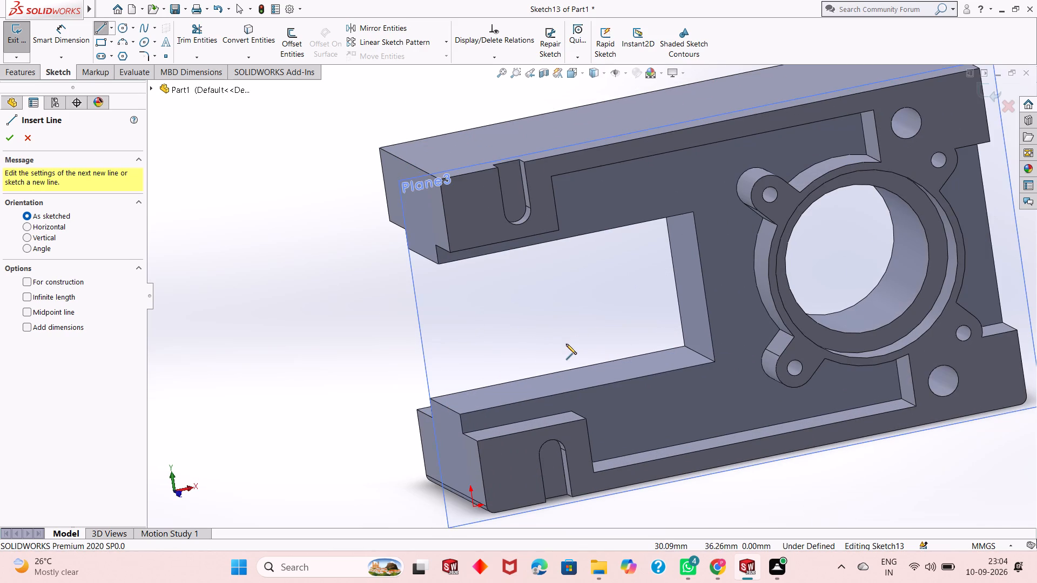
{"action": "middle_click_drag", "start_coordinate": [566, 344], "coordinate": [549, 325]}
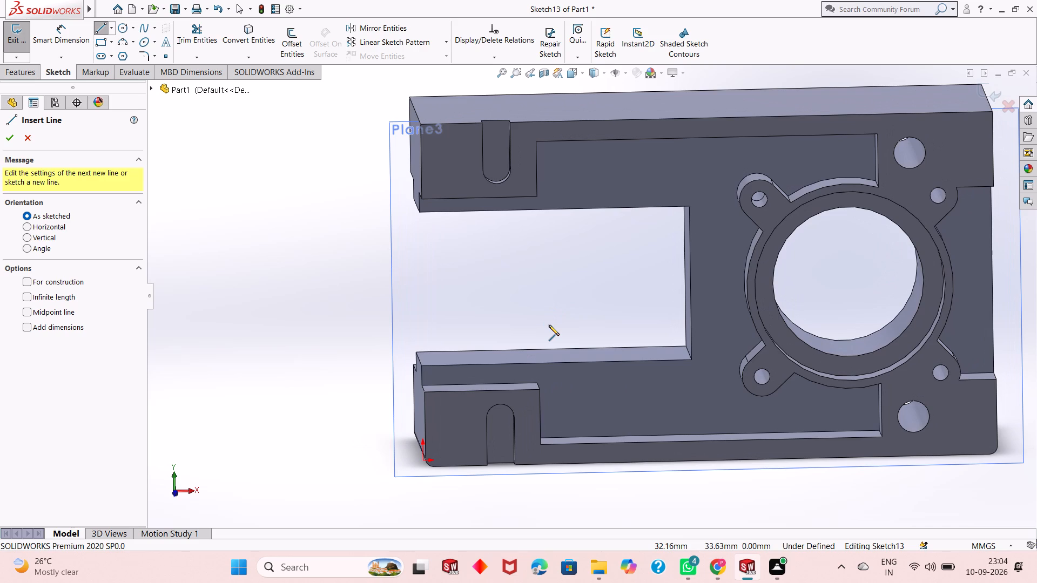
{"action": "key", "text": "ctrl+8"}
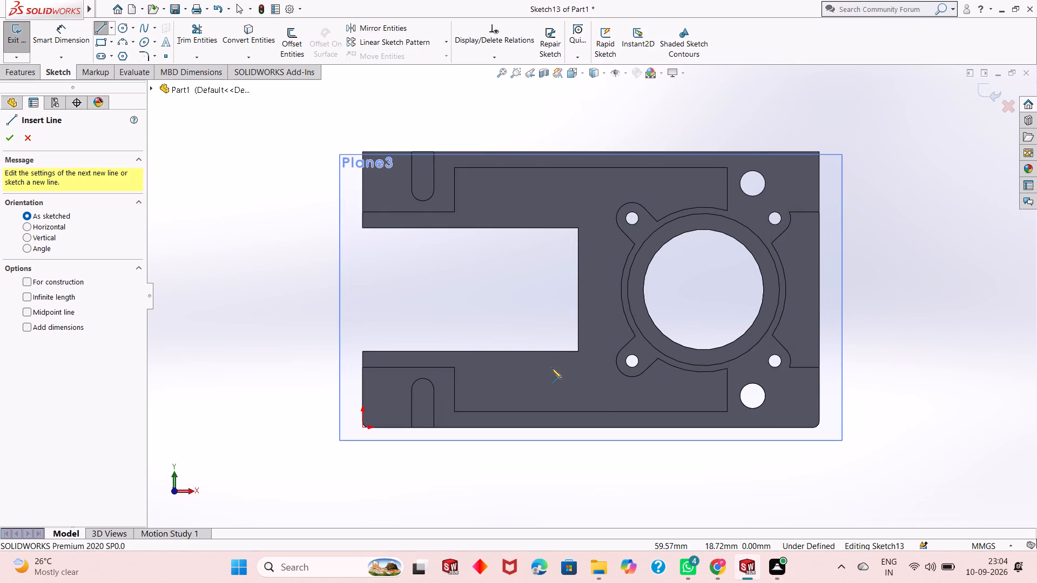
{"action": "scroll", "coordinate": [299, 383], "scroll_direction": "up", "scroll_amount": 1}
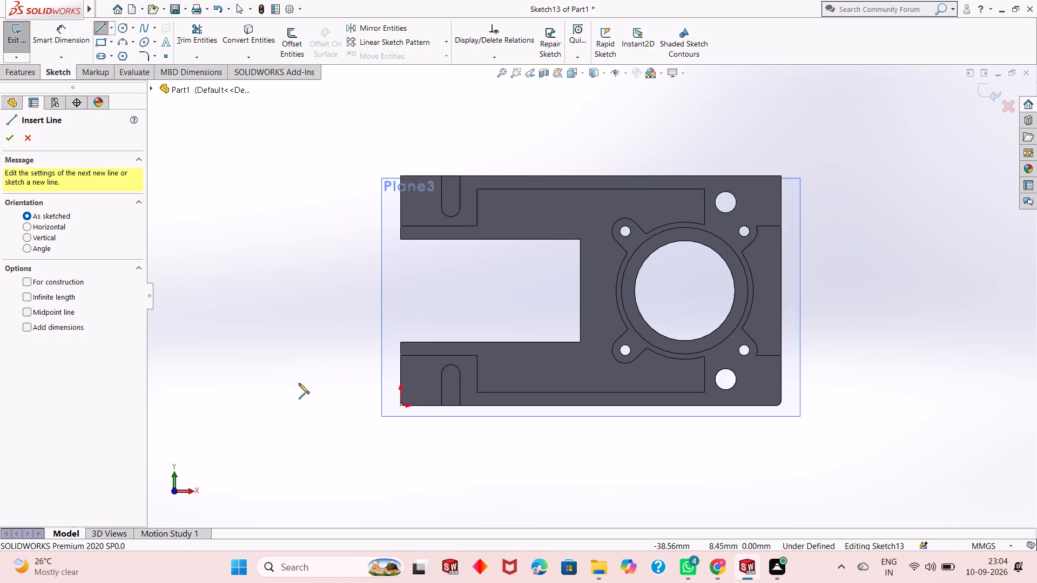
{"action": "scroll", "coordinate": [318, 337], "scroll_direction": "up", "scroll_amount": 1}
{"action": "scroll", "coordinate": [496, 295], "scroll_direction": "down", "scroll_amount": 1}
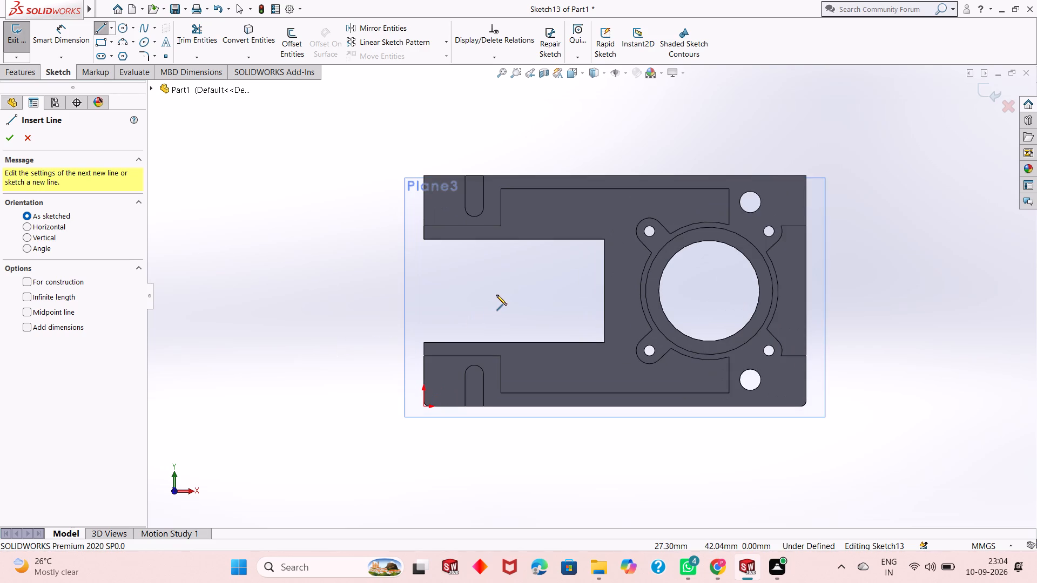
{"action": "scroll", "coordinate": [513, 330], "scroll_direction": "down", "scroll_amount": 1}
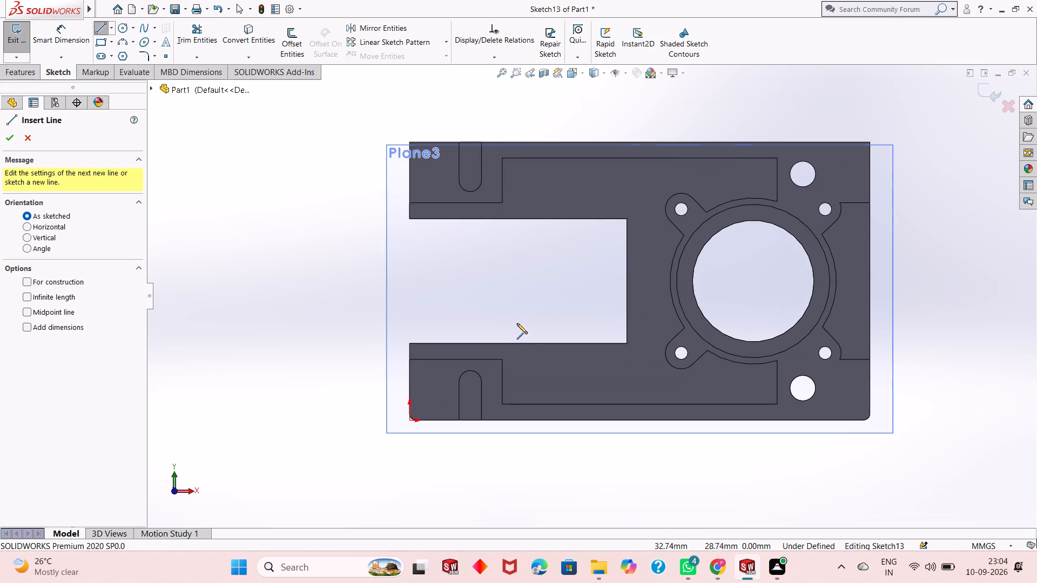
Examine the open slot and the stepped arm edges face-on in the Plane3 sketch, ending with the Line tool closed.
{"action": "scroll", "coordinate": [518, 322], "scroll_direction": "down", "scroll_amount": 1}
{"action": "scroll", "coordinate": [518, 321], "scroll_direction": "up", "scroll_amount": 2}
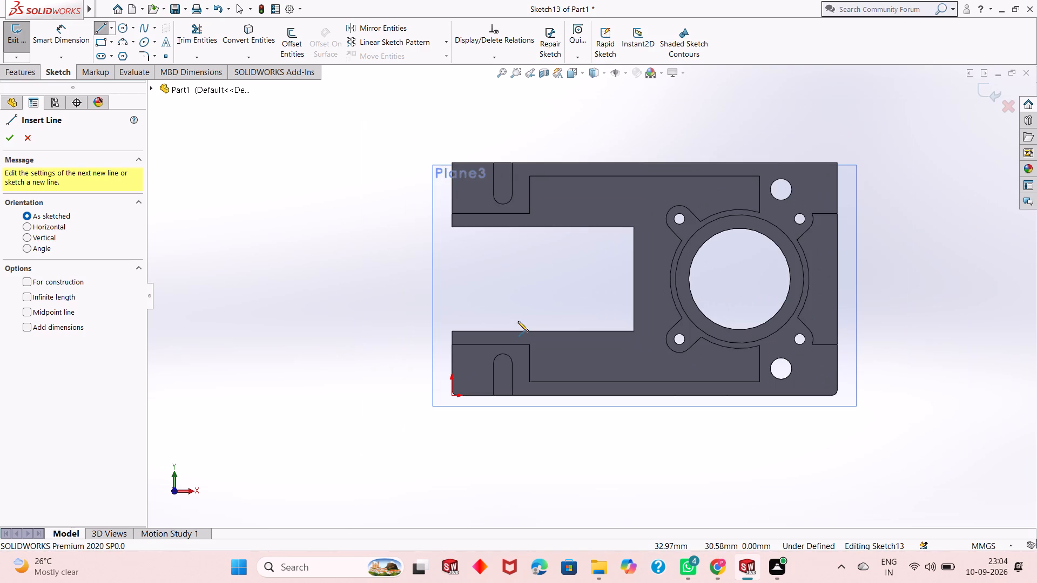
{"action": "scroll", "coordinate": [518, 321], "scroll_direction": "down", "scroll_amount": 1}
{"action": "scroll", "coordinate": [518, 321], "scroll_direction": "up", "scroll_amount": 1}
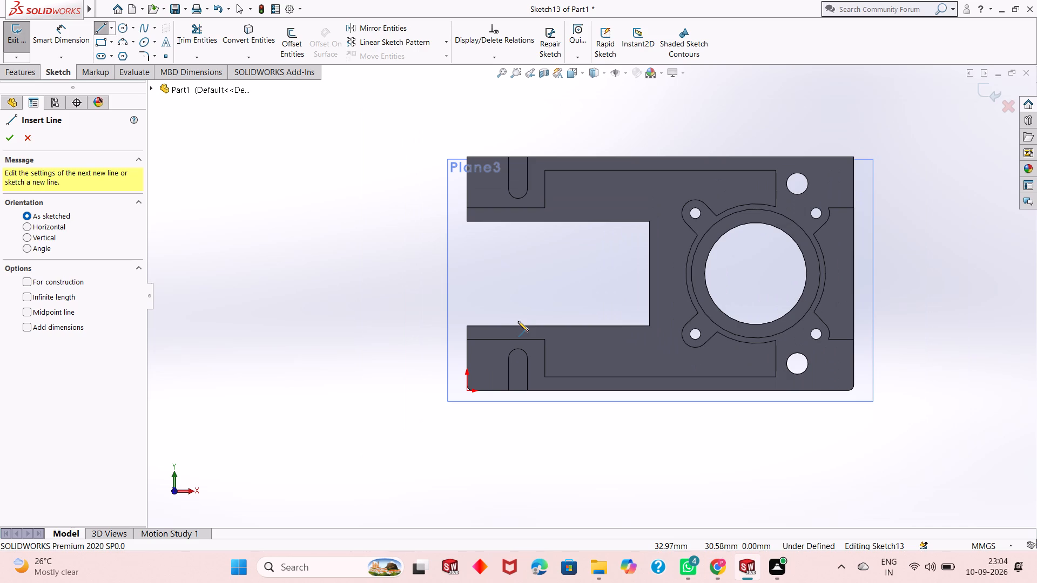
{"action": "scroll", "coordinate": [518, 321], "scroll_direction": "up", "scroll_amount": 1}
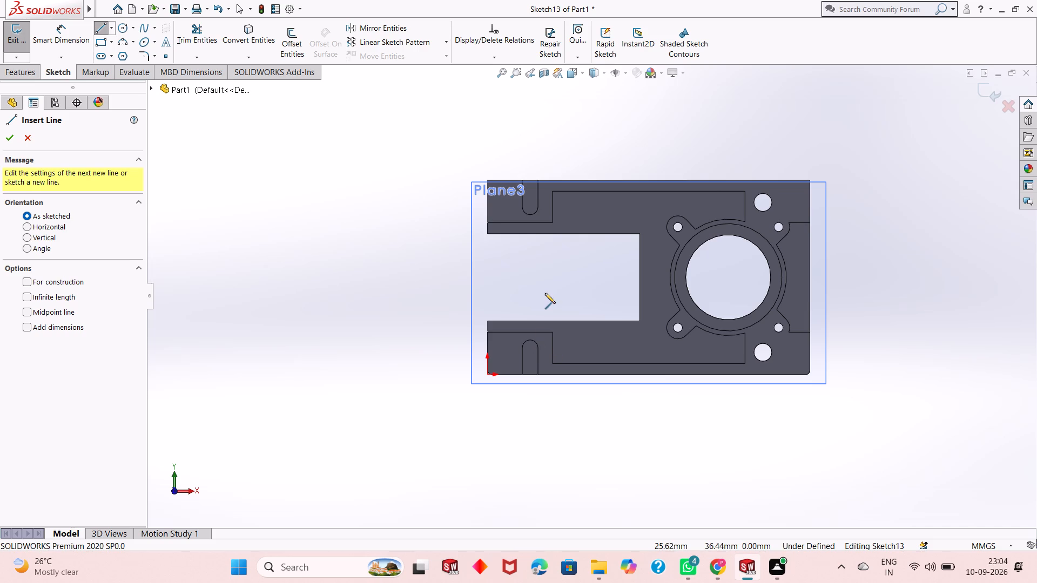
{"action": "scroll", "coordinate": [546, 293], "scroll_direction": "down", "scroll_amount": 1}
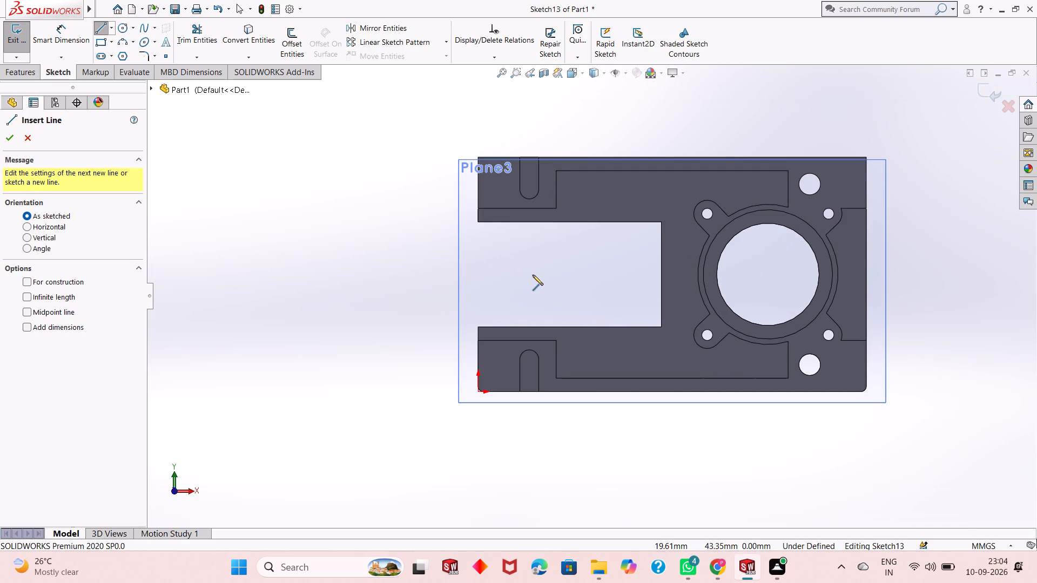
{"action": "scroll", "coordinate": [568, 293], "scroll_direction": "down", "scroll_amount": 3}
{"action": "scroll", "coordinate": [568, 291], "scroll_direction": "up", "scroll_amount": 1}
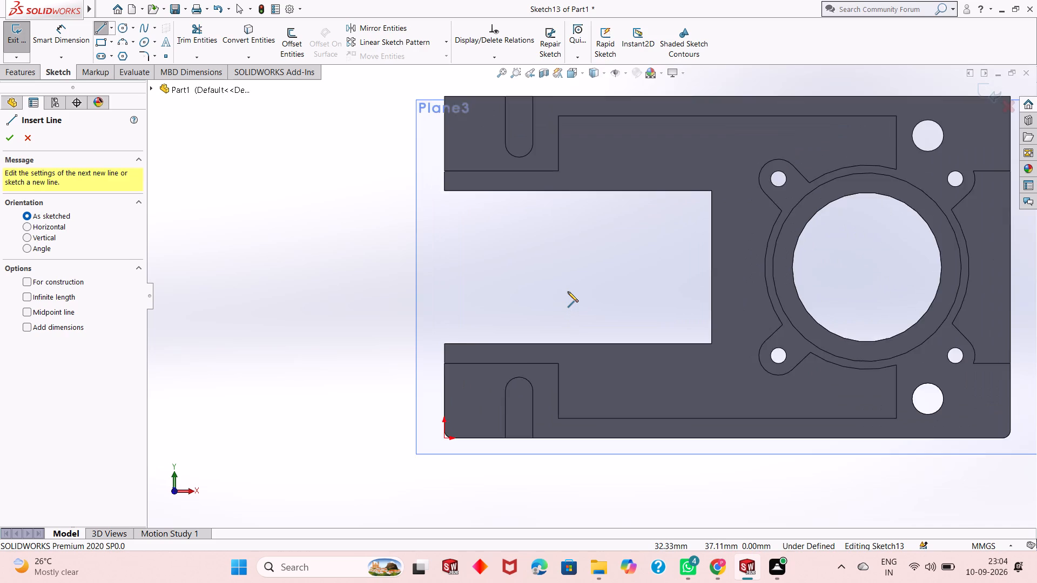
{"action": "scroll", "coordinate": [568, 291], "scroll_direction": "up", "scroll_amount": 4}
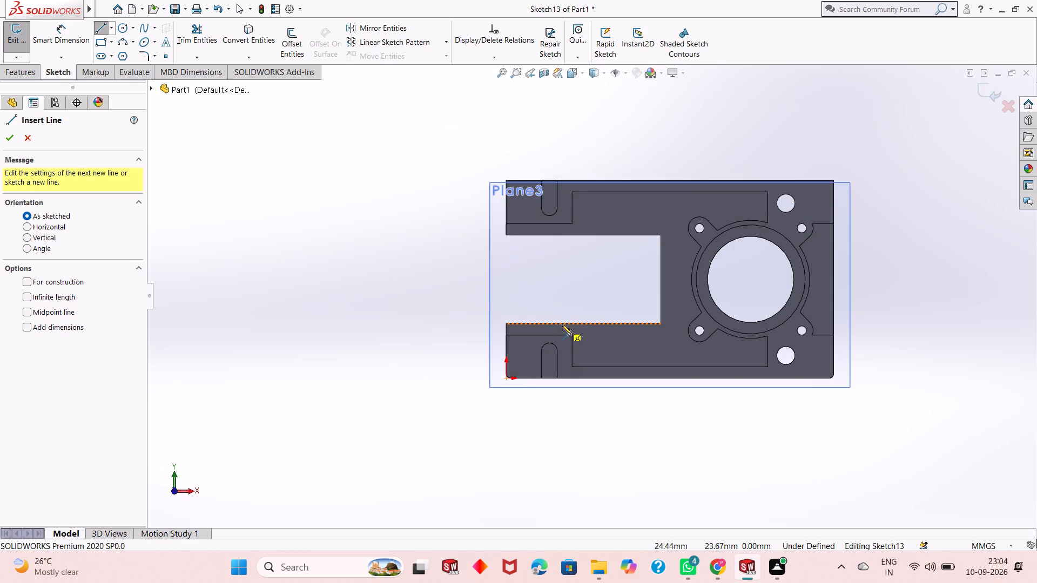
{"action": "scroll", "coordinate": [551, 315], "scroll_direction": "down", "scroll_amount": 1}
{"action": "scroll", "coordinate": [602, 293], "scroll_direction": "down", "scroll_amount": 2}
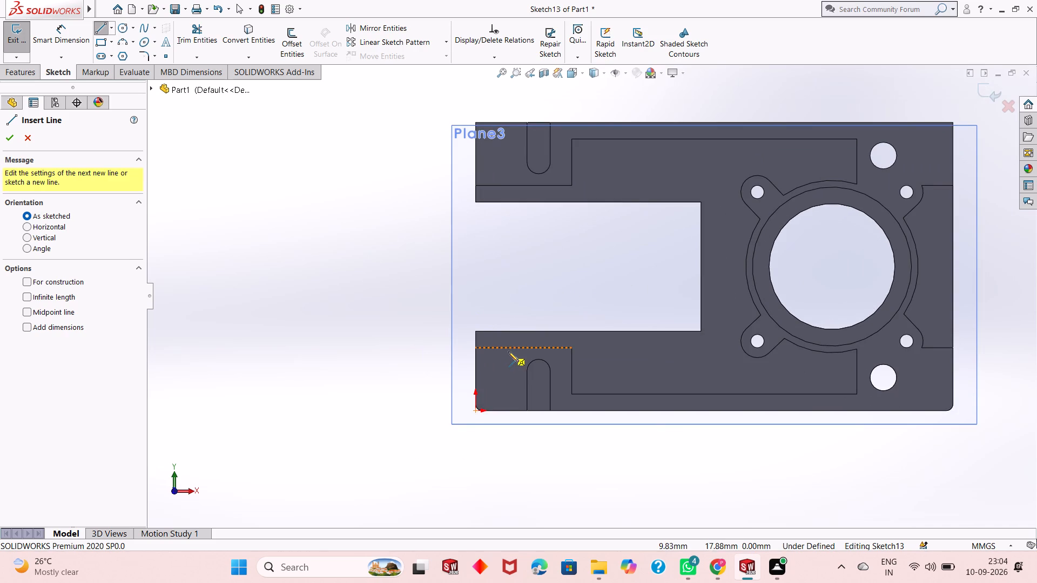
{"action": "key", "text": "Escape"}
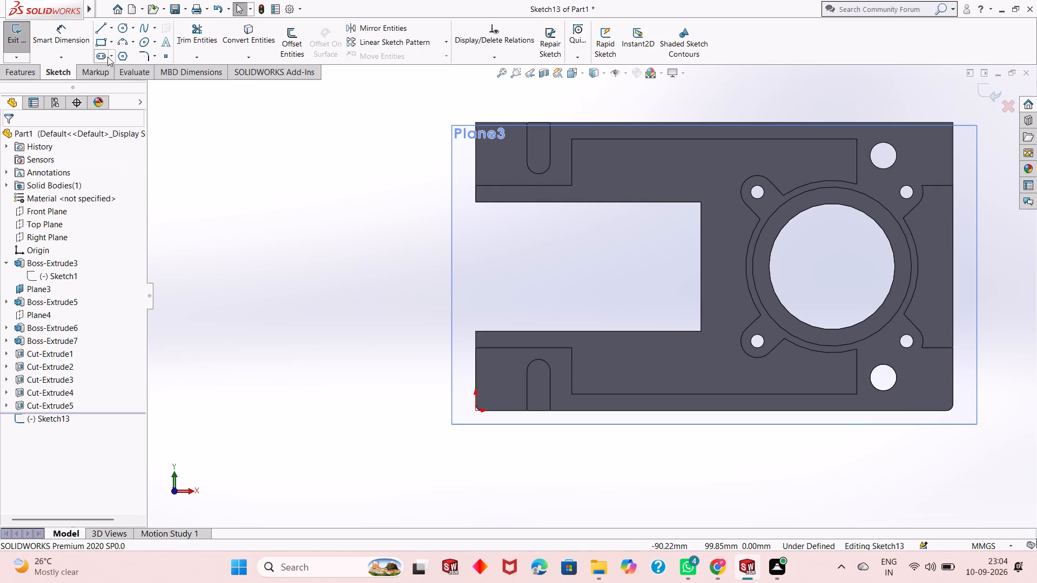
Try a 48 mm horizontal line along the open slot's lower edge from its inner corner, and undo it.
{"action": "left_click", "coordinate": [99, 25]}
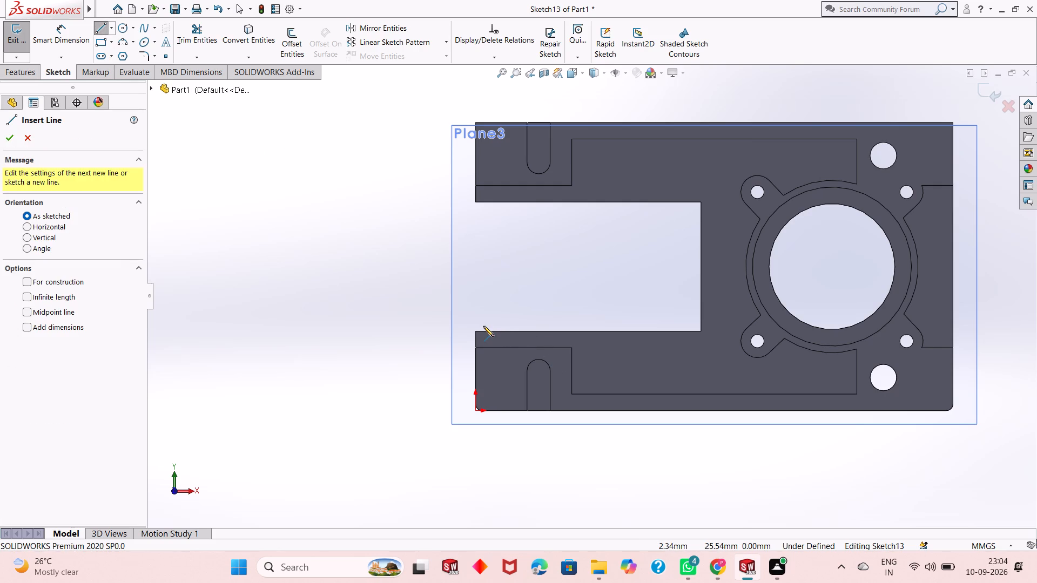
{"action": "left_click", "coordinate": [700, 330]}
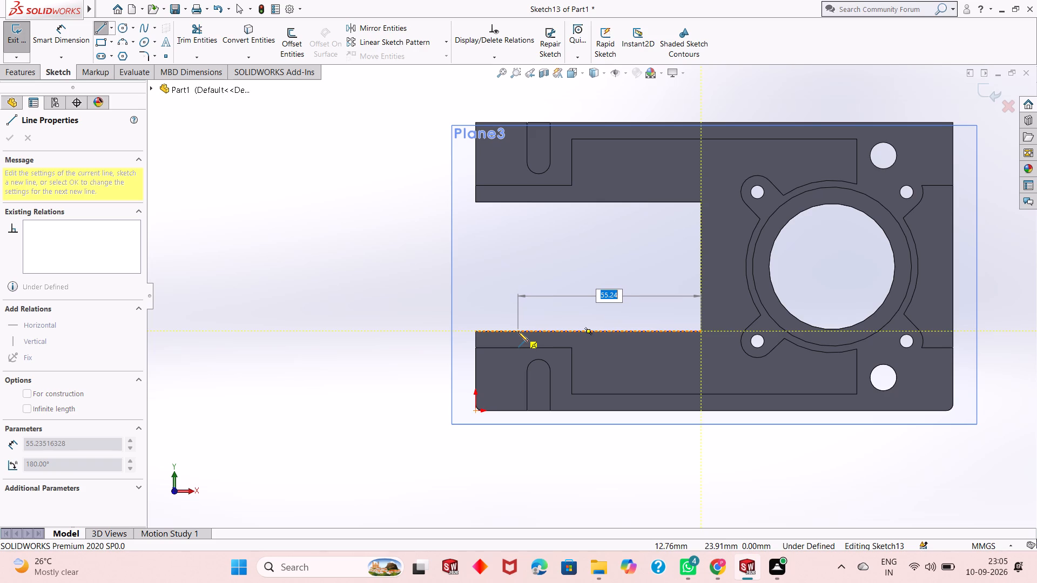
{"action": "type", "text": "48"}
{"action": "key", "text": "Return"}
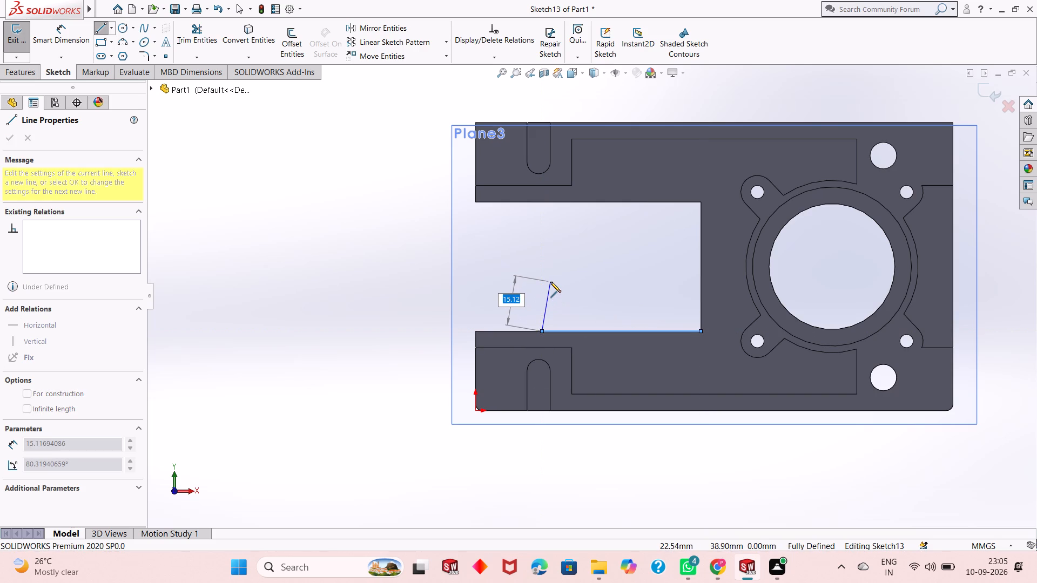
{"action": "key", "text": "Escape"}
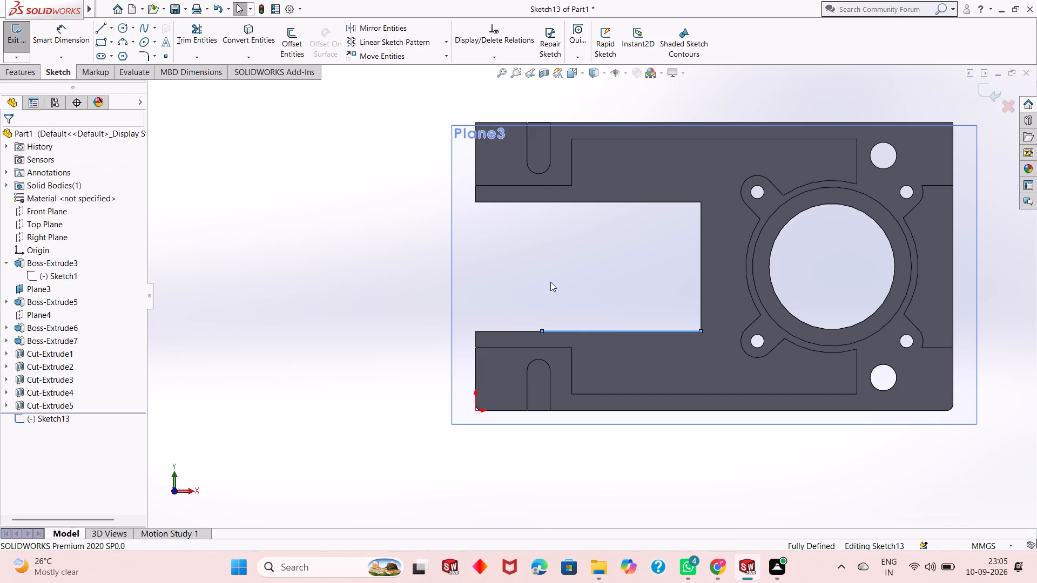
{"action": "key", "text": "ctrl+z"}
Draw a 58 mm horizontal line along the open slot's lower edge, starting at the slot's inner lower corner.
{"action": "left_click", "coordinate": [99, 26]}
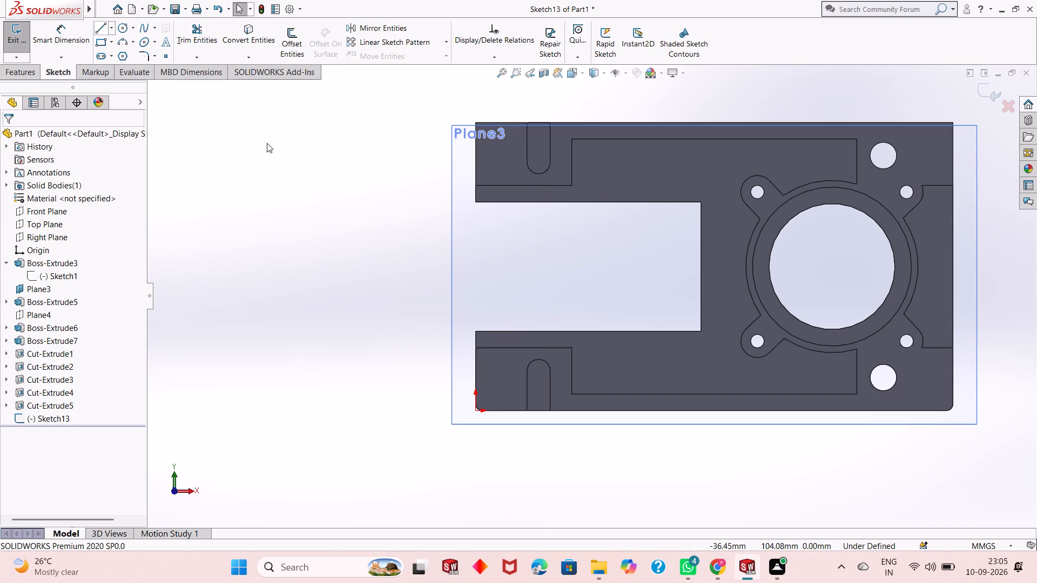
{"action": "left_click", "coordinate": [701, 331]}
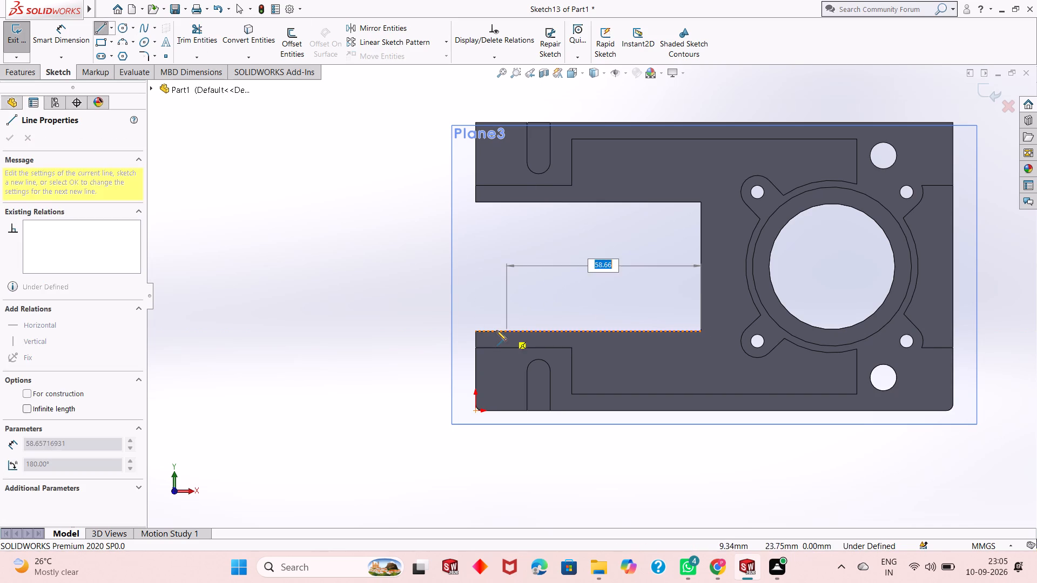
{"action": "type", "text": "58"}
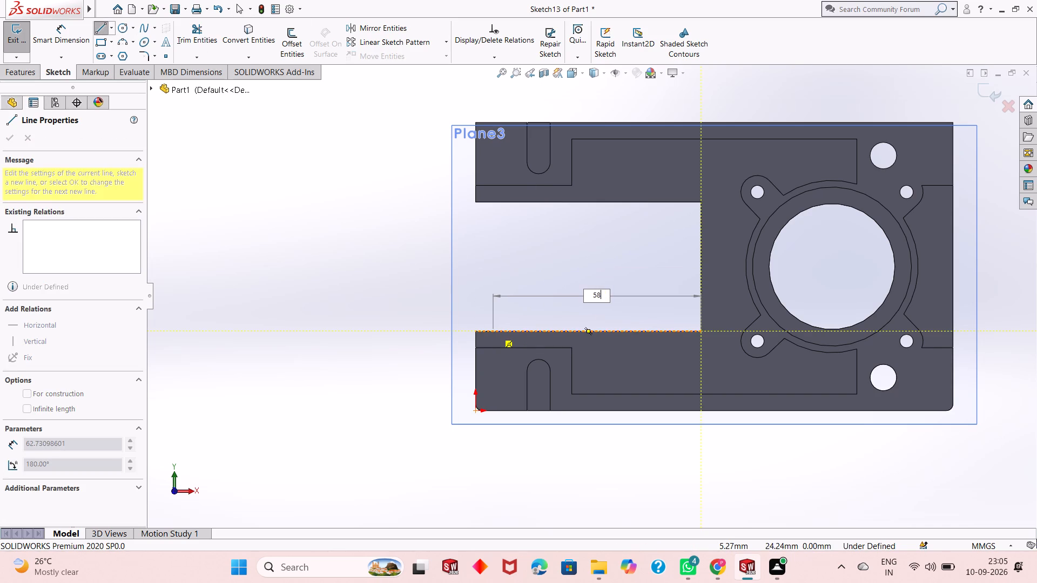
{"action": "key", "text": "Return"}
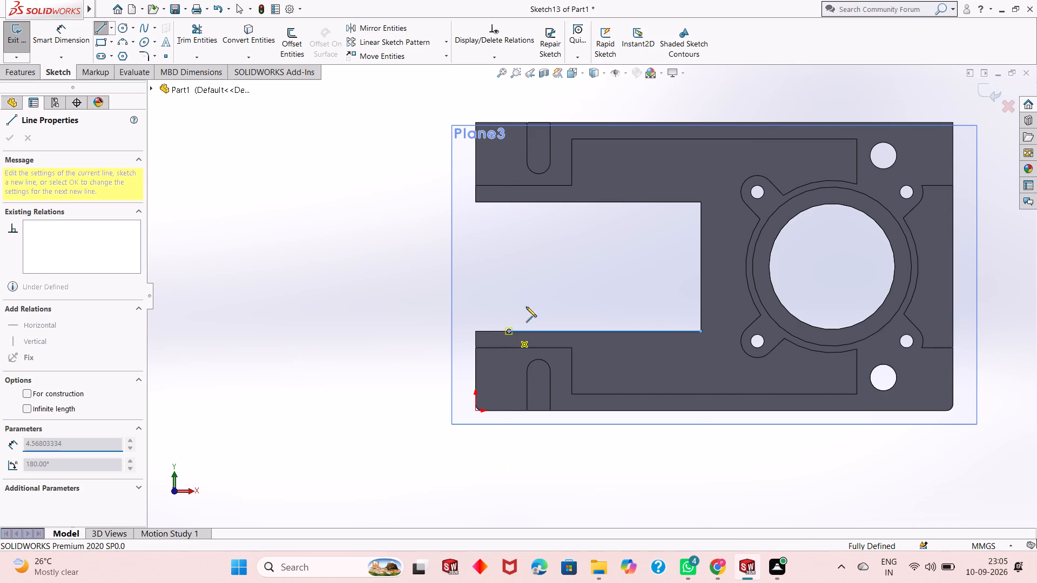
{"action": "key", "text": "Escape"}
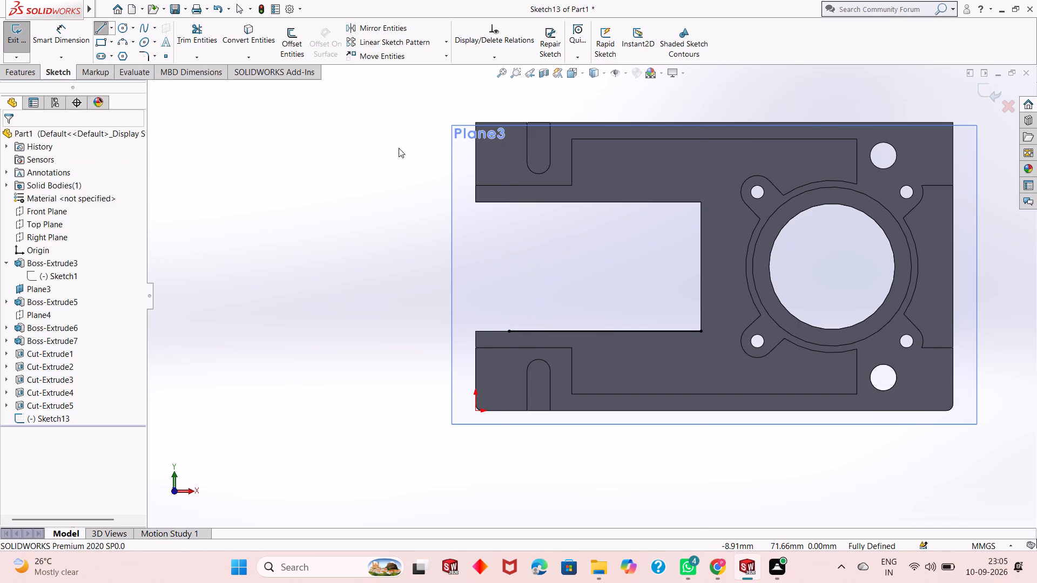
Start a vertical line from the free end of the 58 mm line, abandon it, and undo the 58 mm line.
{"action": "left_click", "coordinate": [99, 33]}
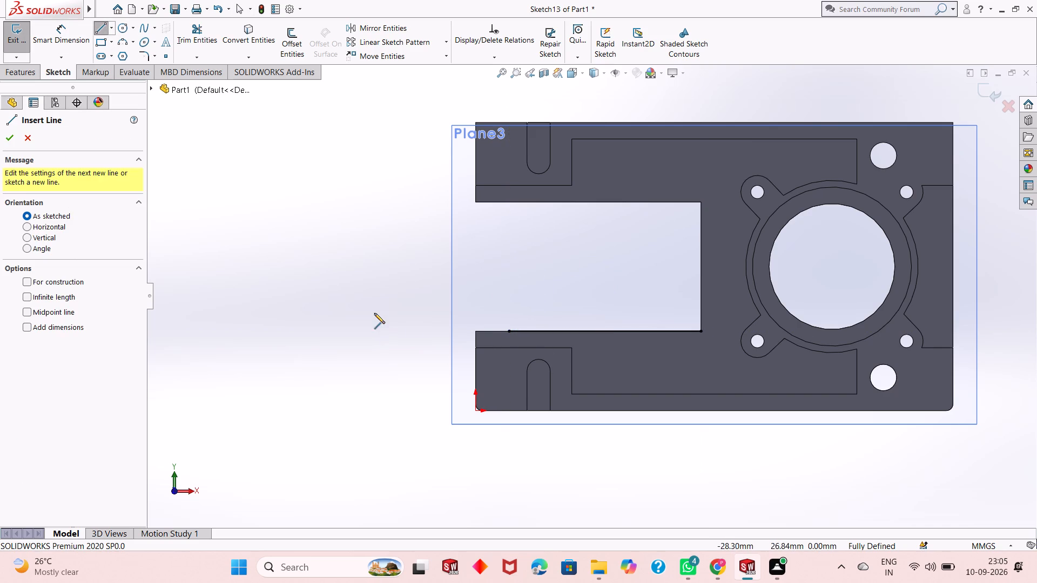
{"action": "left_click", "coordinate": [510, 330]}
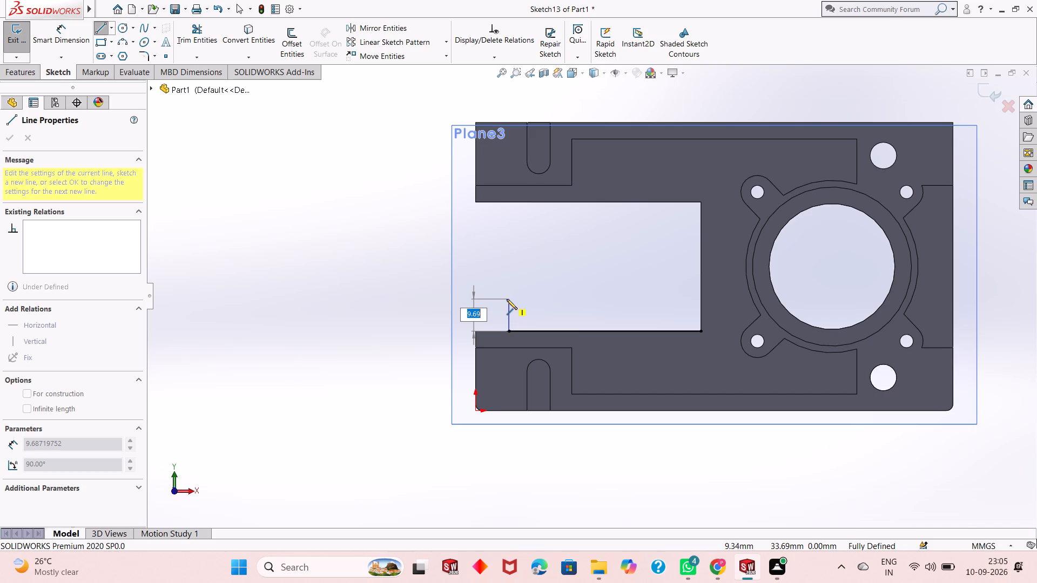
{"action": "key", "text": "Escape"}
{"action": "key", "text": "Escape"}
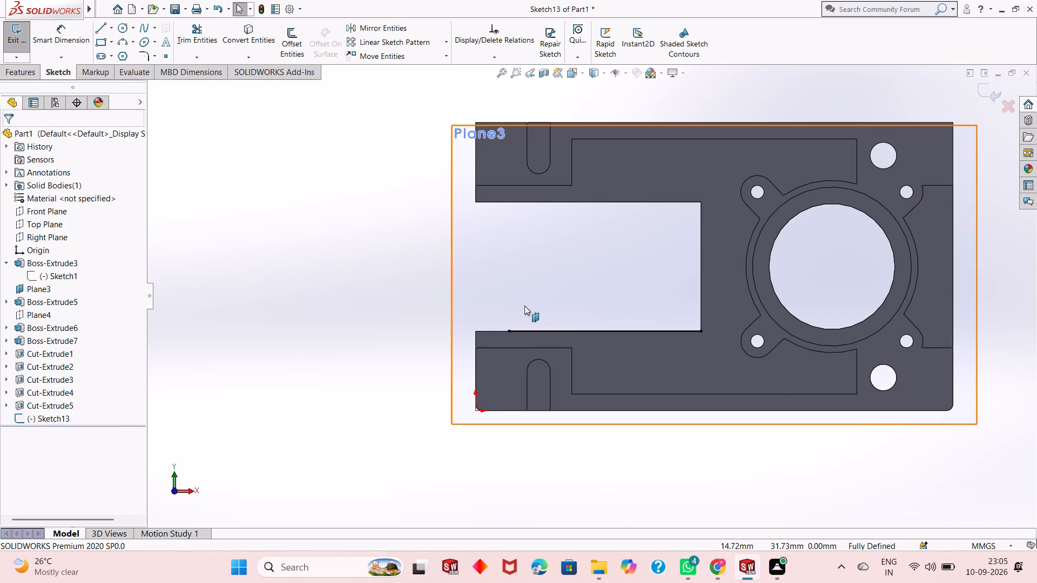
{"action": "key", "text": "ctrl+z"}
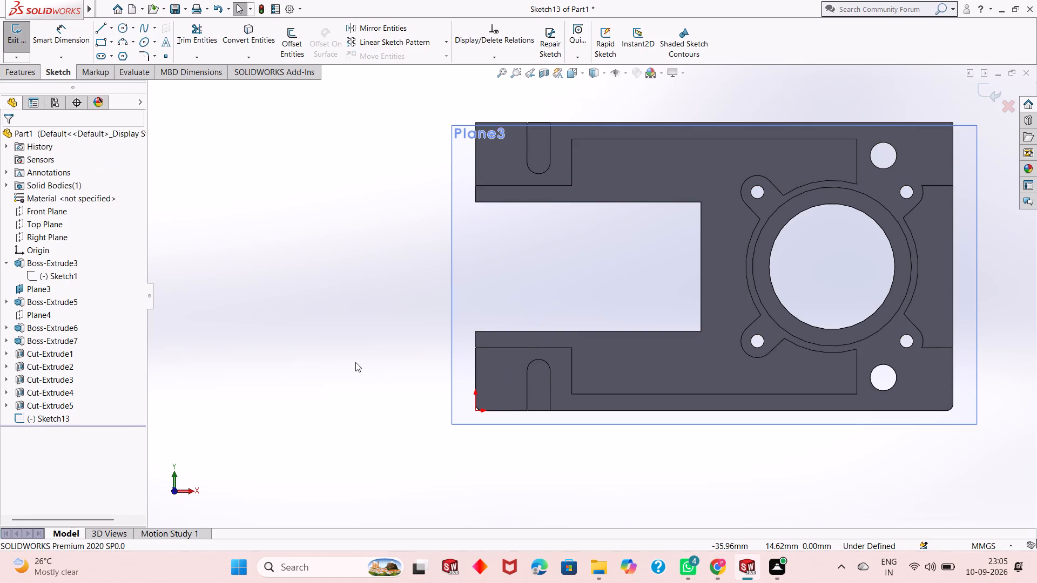
Examine the open slot, the stepped arm ends and the lugged boss relative to Plane3 from angled views.
{"action": "middle_click_drag", "start_coordinate": [360, 363], "coordinate": [382, 361]}
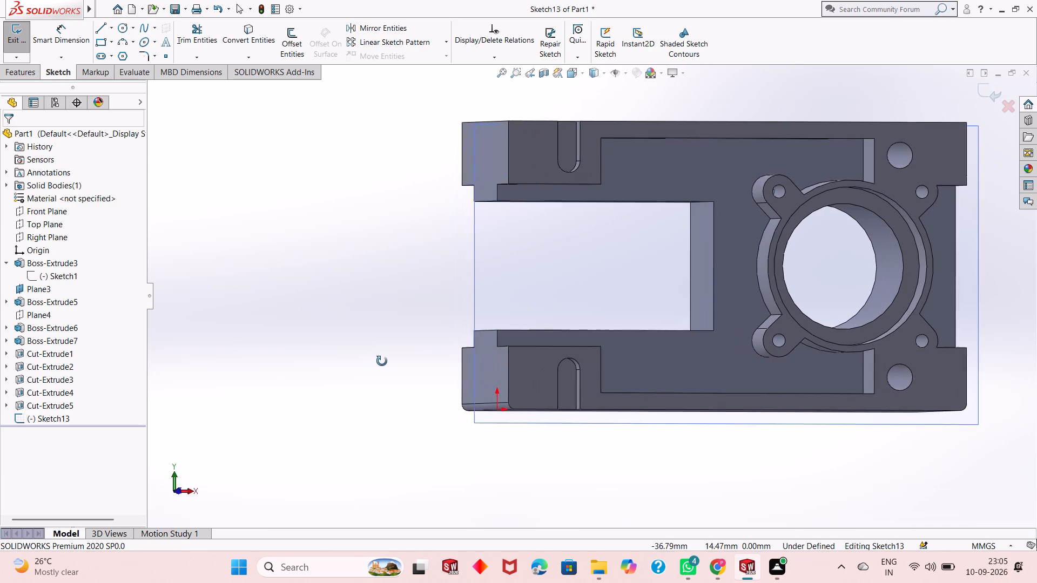
{"action": "middle_click_drag", "start_coordinate": [382, 361], "coordinate": [386, 361]}
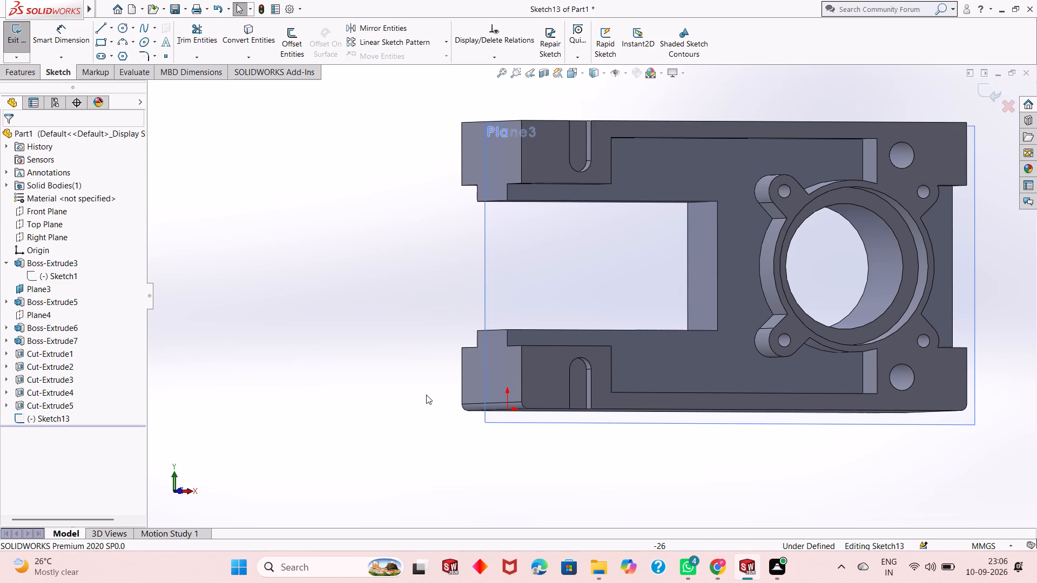
{"action": "scroll", "coordinate": [426, 395], "scroll_direction": "down", "scroll_amount": 2}
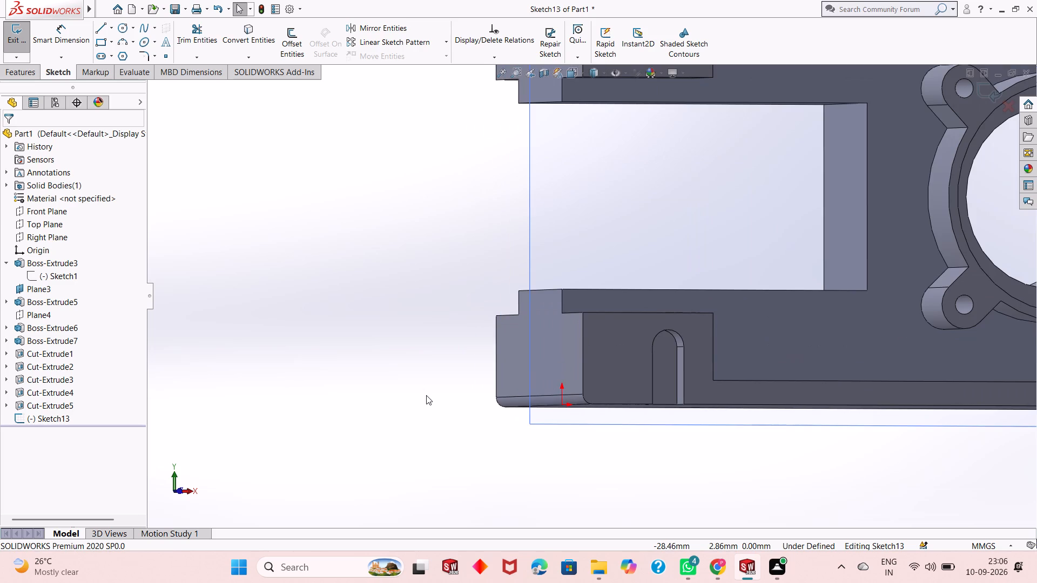
{"action": "scroll", "coordinate": [426, 395], "scroll_direction": "up", "scroll_amount": 2}
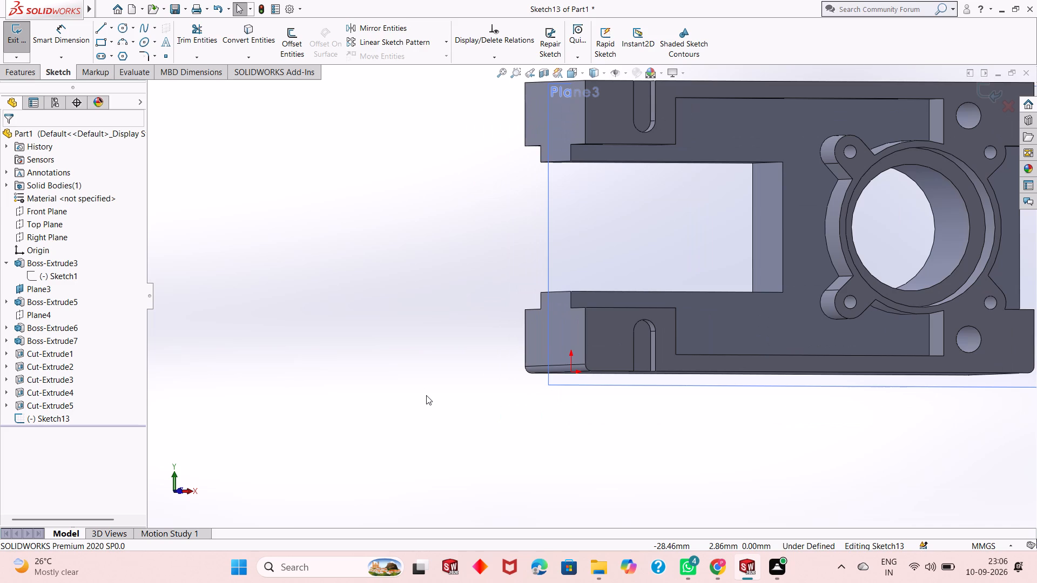
{"action": "scroll", "coordinate": [426, 395], "scroll_direction": "up", "scroll_amount": 1}
{"action": "scroll", "coordinate": [426, 395], "scroll_direction": "down", "scroll_amount": 2}
{"action": "scroll", "coordinate": [426, 395], "scroll_direction": "up", "scroll_amount": 4}
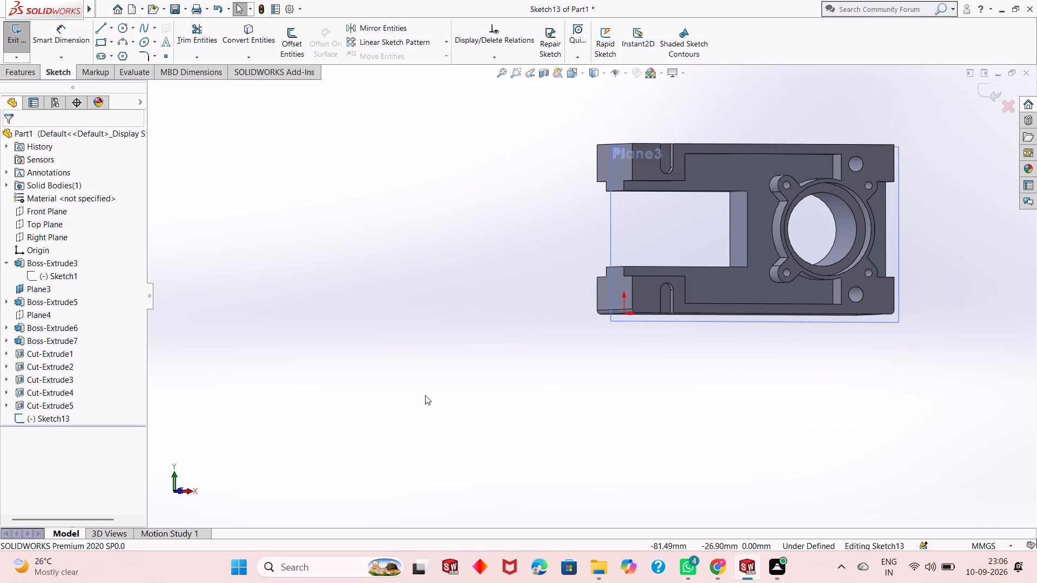
{"action": "scroll", "coordinate": [425, 387], "scroll_direction": "up", "scroll_amount": 2}
{"action": "scroll", "coordinate": [575, 279], "scroll_direction": "down", "scroll_amount": 2}
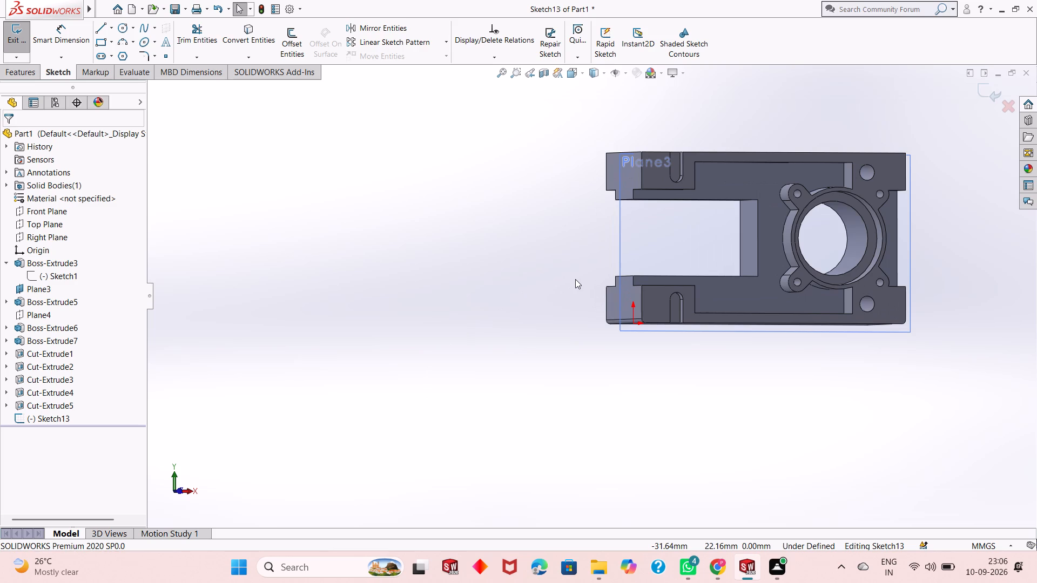
{"action": "middle_click_drag", "start_coordinate": [575, 279], "coordinate": [637, 288]}
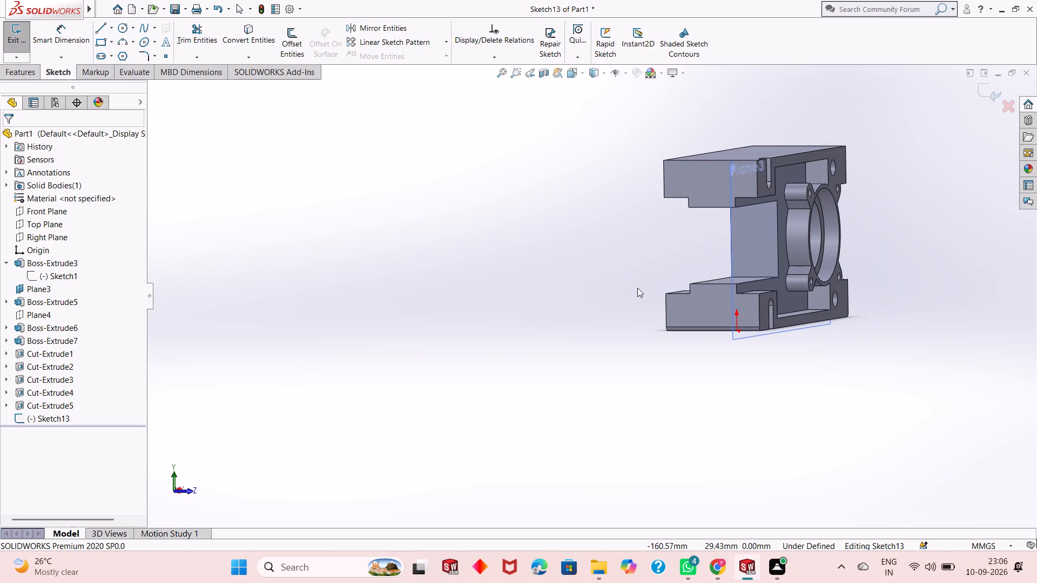
{"action": "scroll", "coordinate": [698, 287], "scroll_direction": "down", "scroll_amount": 7}
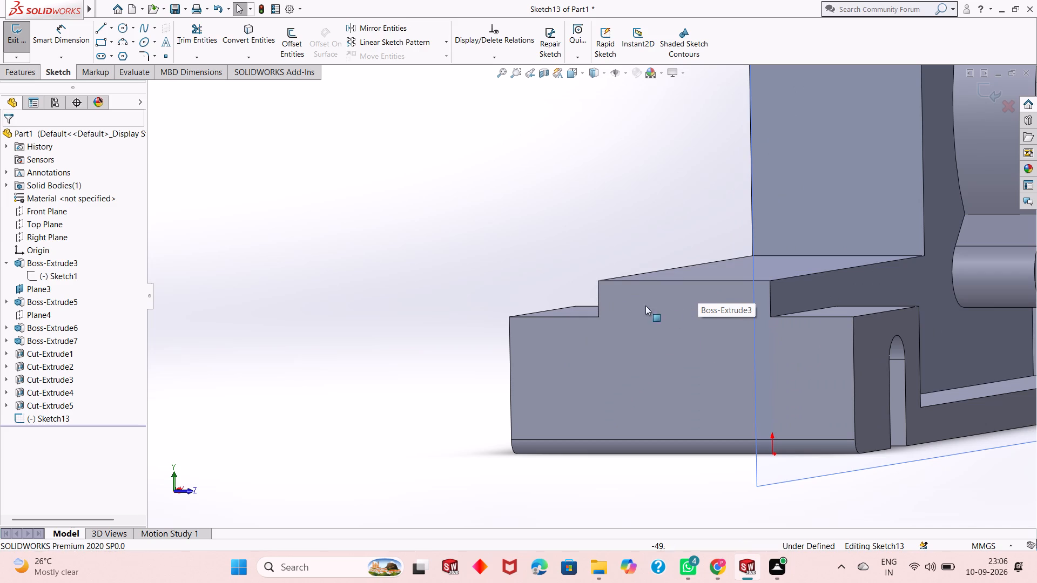
{"action": "scroll", "coordinate": [618, 307], "scroll_direction": "up", "scroll_amount": 2}
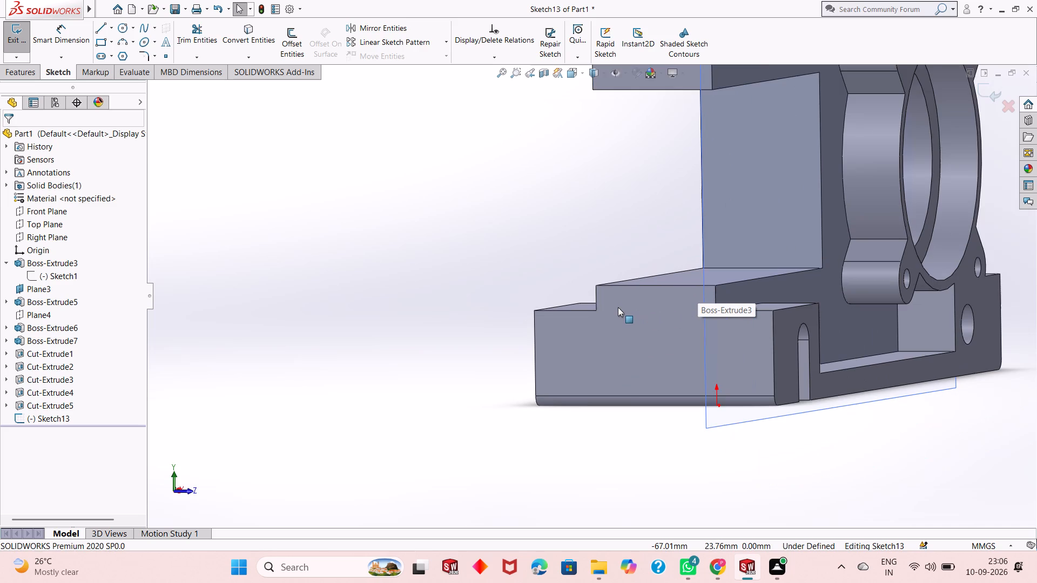
{"action": "scroll", "coordinate": [604, 307], "scroll_direction": "up", "scroll_amount": 1}
{"action": "middle_click_drag", "start_coordinate": [641, 304], "coordinate": [610, 304]}
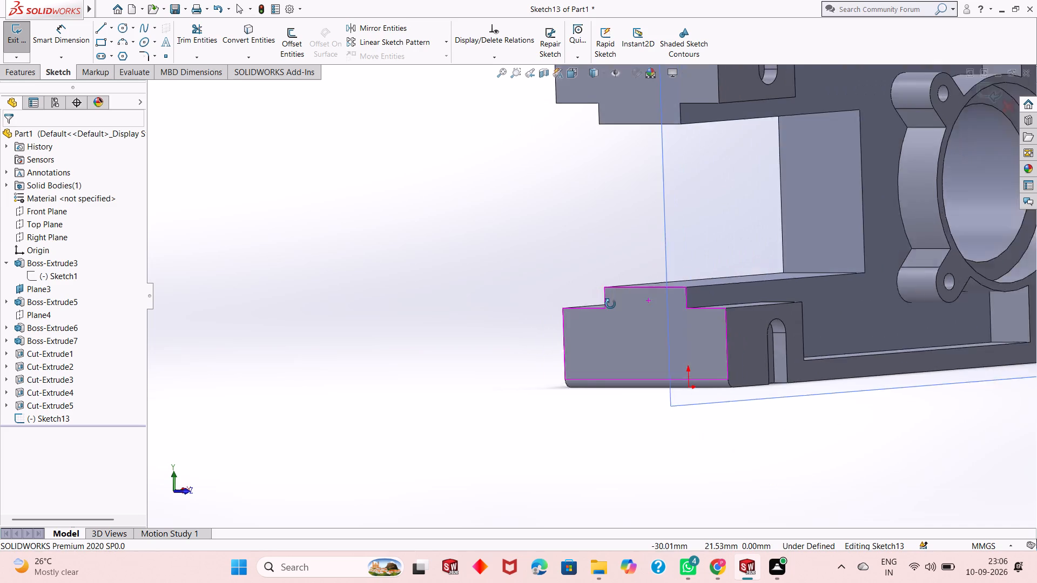
{"action": "middle_click_drag", "start_coordinate": [610, 304], "coordinate": [601, 304]}
{"action": "scroll", "coordinate": [543, 304], "scroll_direction": "up", "scroll_amount": 5}
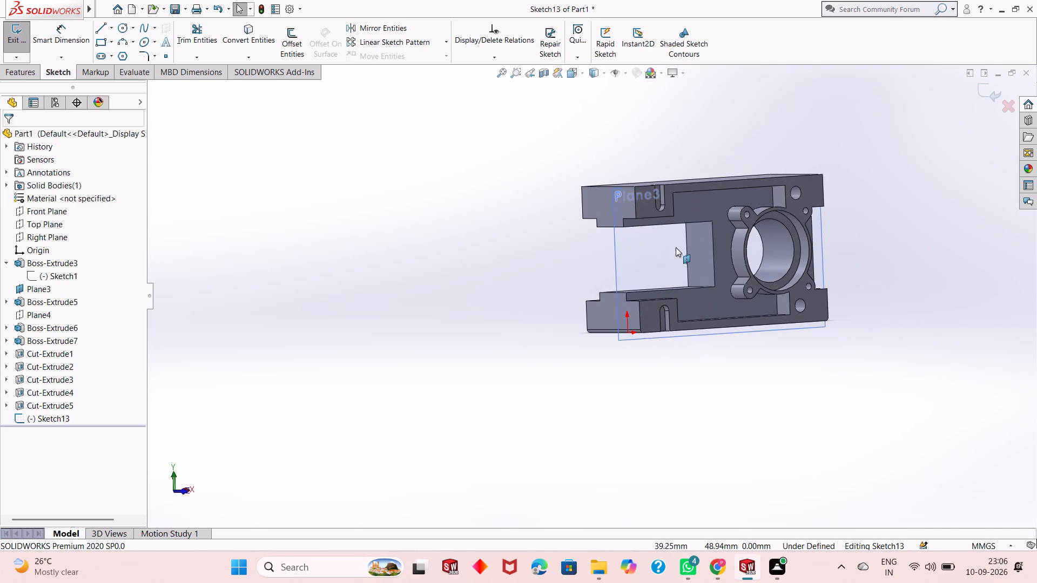
{"action": "scroll", "coordinate": [676, 253], "scroll_direction": "down", "scroll_amount": 1}
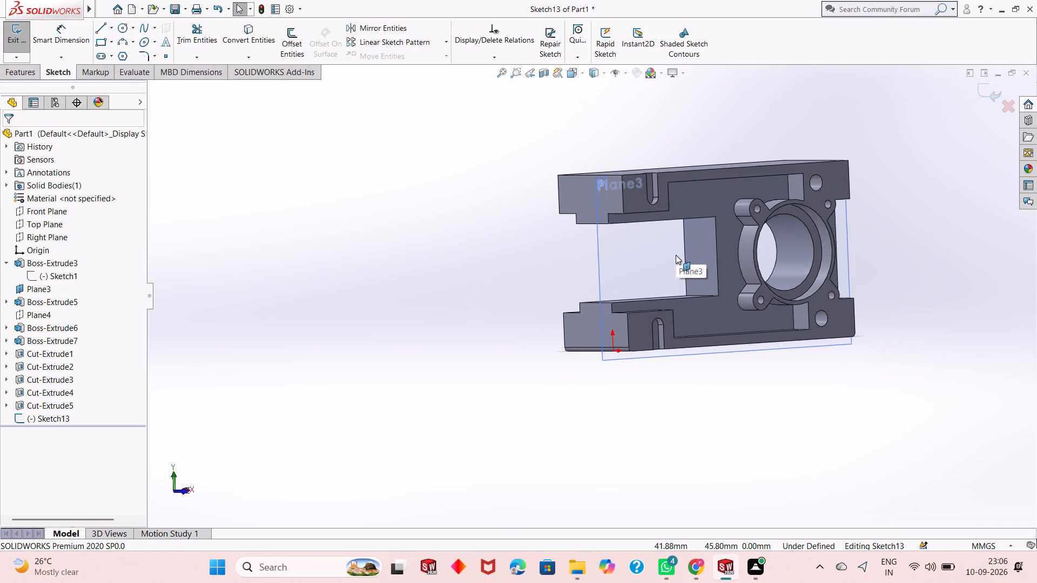
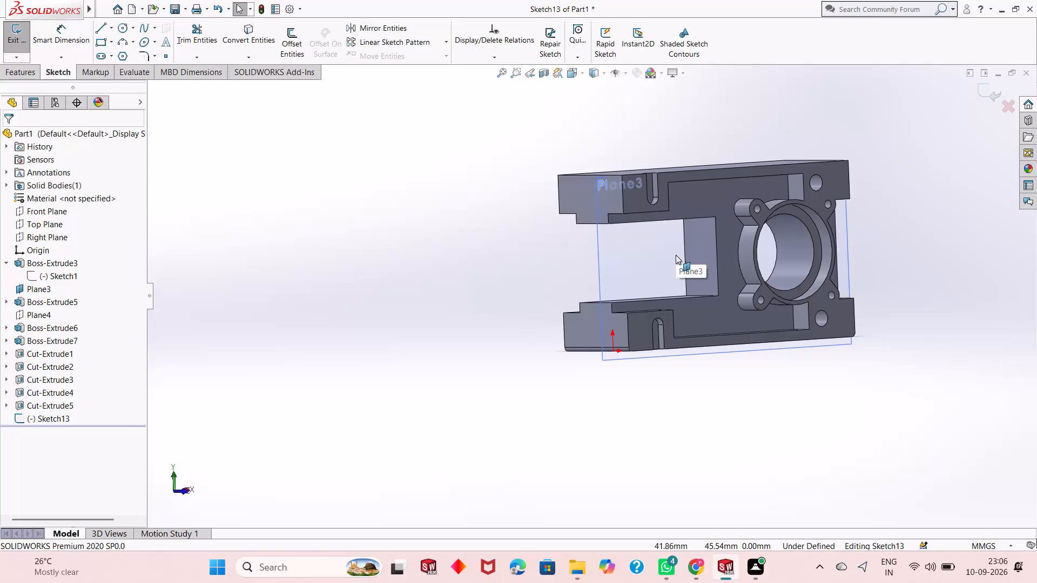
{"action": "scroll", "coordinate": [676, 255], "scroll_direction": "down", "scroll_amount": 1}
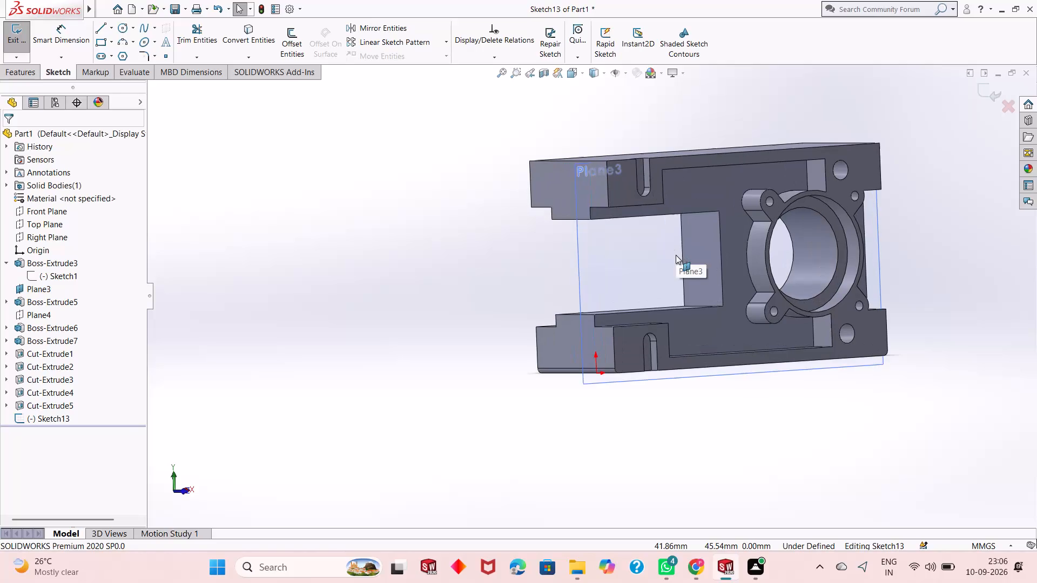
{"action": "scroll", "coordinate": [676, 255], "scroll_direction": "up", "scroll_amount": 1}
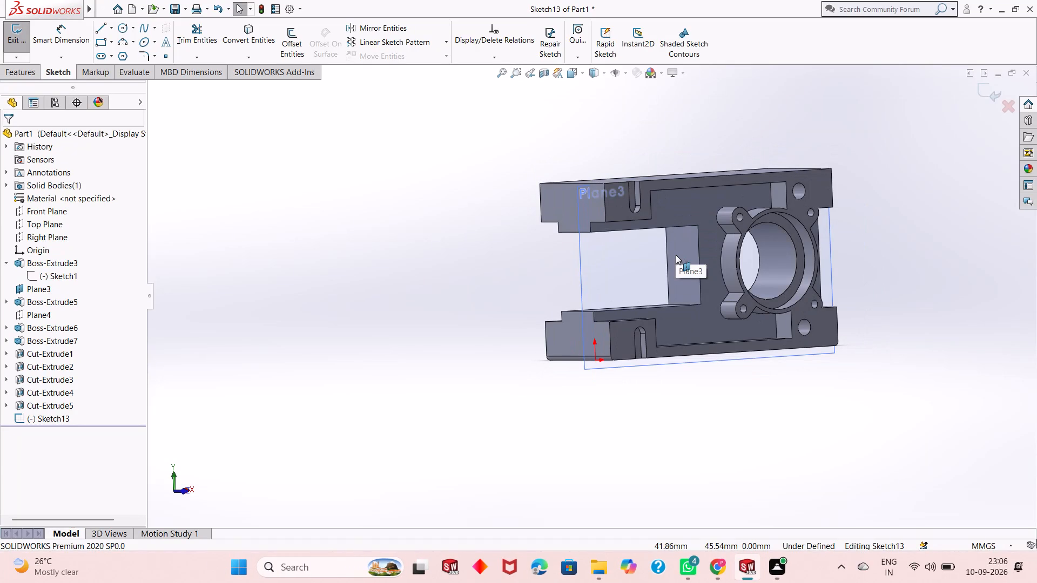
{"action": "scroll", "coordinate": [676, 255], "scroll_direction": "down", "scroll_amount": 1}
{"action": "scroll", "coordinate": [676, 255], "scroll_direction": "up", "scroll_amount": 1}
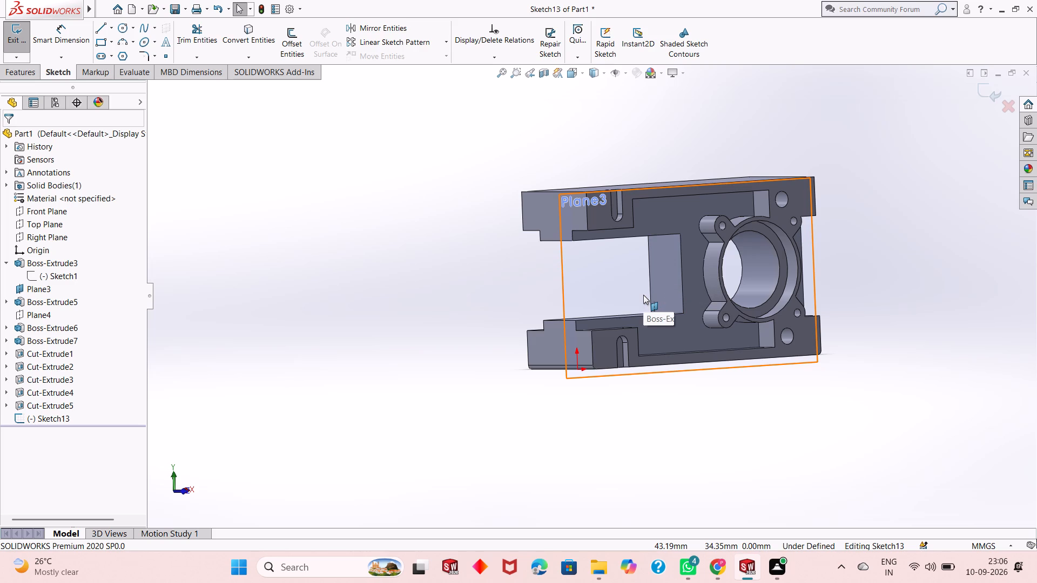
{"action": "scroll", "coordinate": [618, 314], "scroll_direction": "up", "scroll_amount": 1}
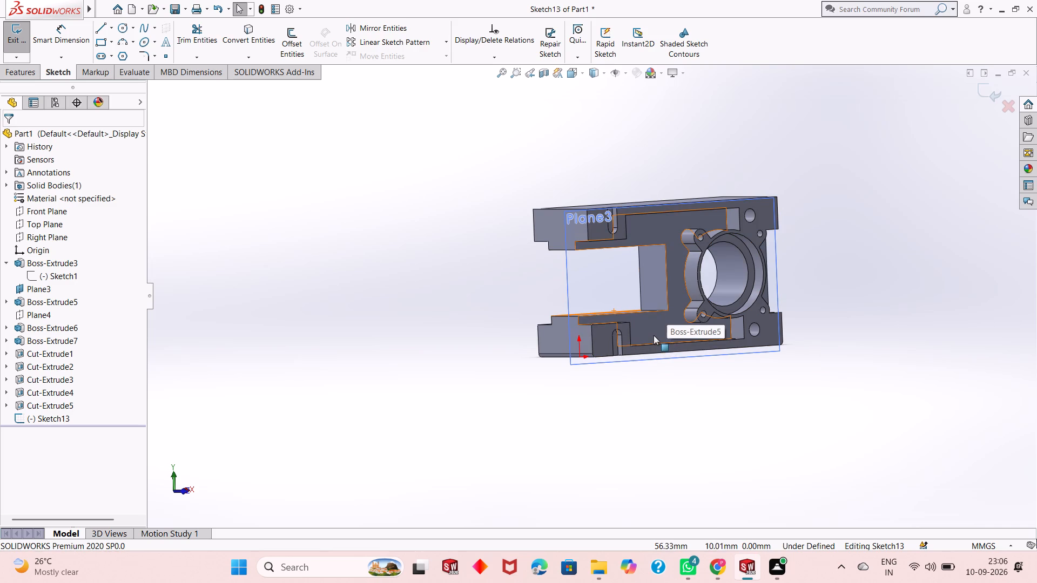
Hide Plane3 so that it no longer covers the part.
{"action": "key", "text": "Escape"}
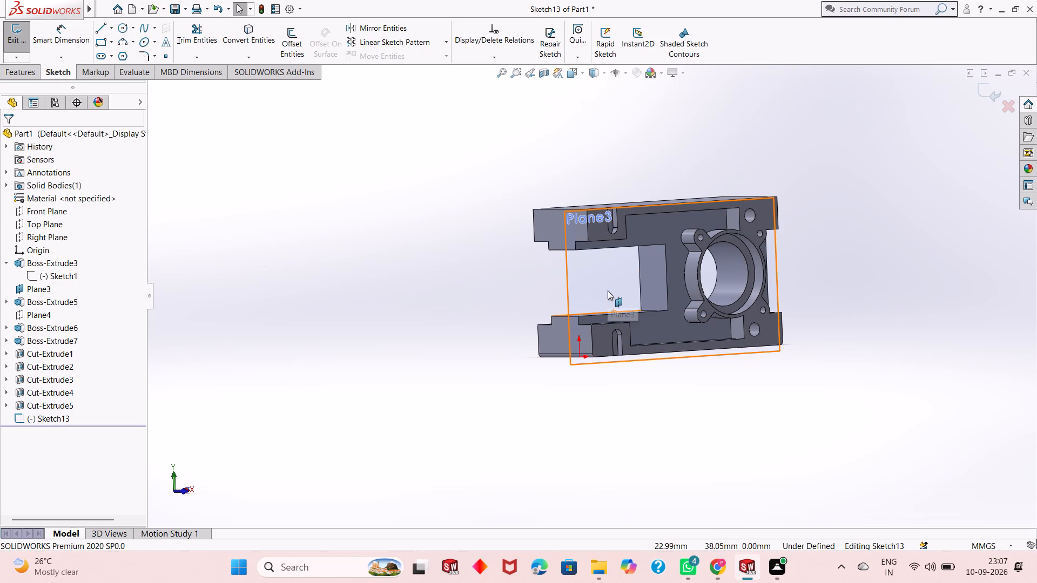
{"action": "middle_click_drag", "start_coordinate": [608, 290], "coordinate": [580, 295]}
{"action": "right_click", "coordinate": [573, 290]}
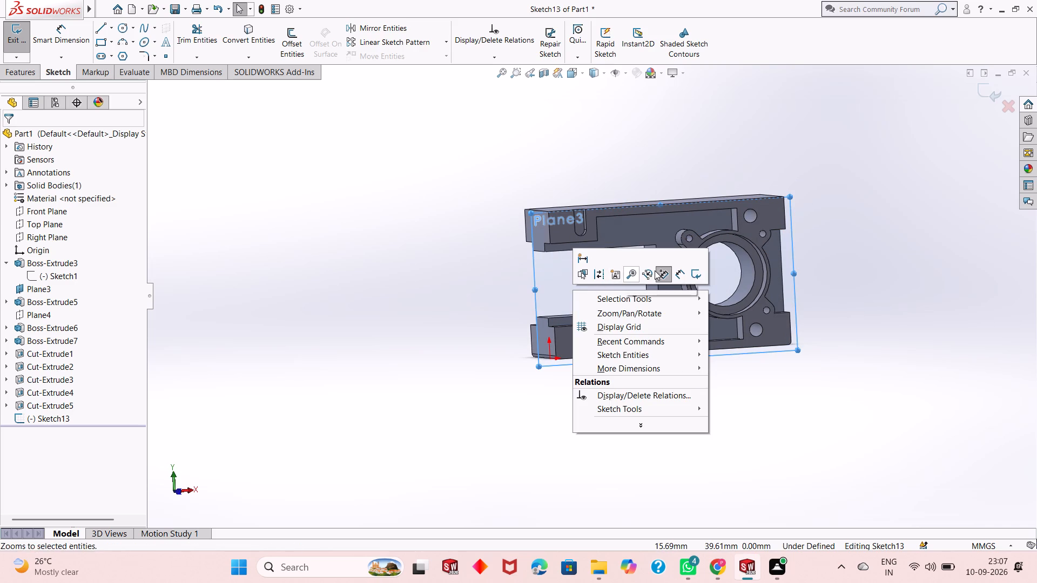
{"action": "key", "text": "Escape"}
{"action": "key", "text": "Escape"}
{"action": "key", "text": "Escape"}
{"action": "left_click", "coordinate": [36, 291]}
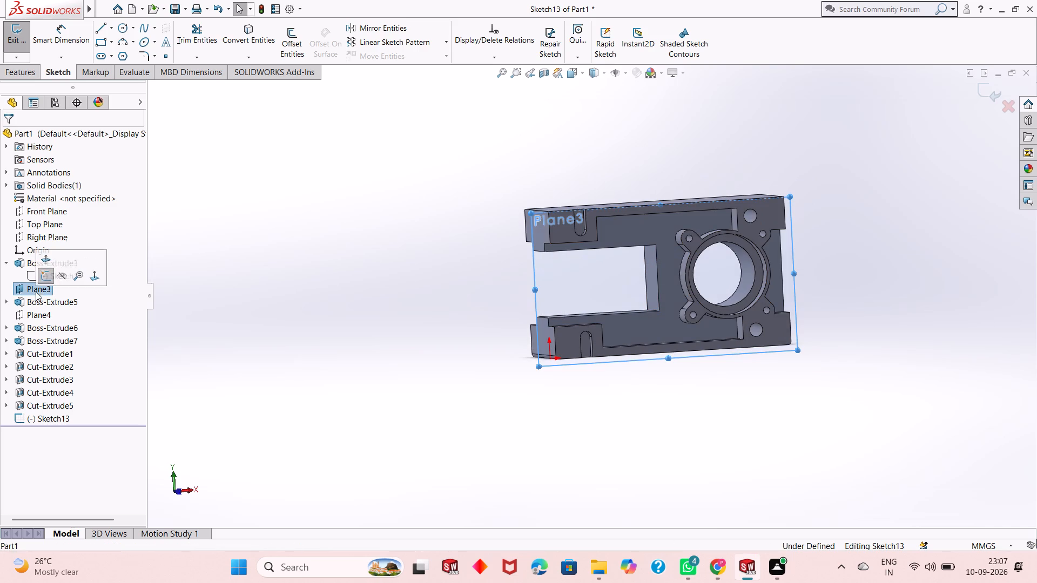
{"action": "left_click", "coordinate": [60, 274]}
Exit the open sketch and start a new one on the lower arm's stepped end face, viewed face-on.
{"action": "middle_click_drag", "start_coordinate": [427, 377], "coordinate": [500, 356]}
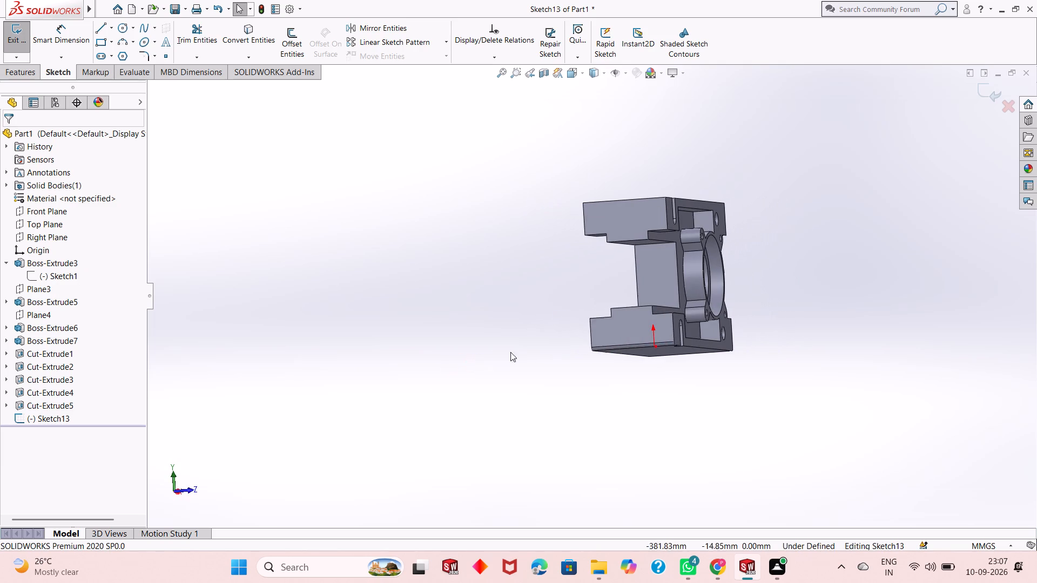
{"action": "left_click", "coordinate": [640, 326]}
{"action": "key", "text": "Escape"}
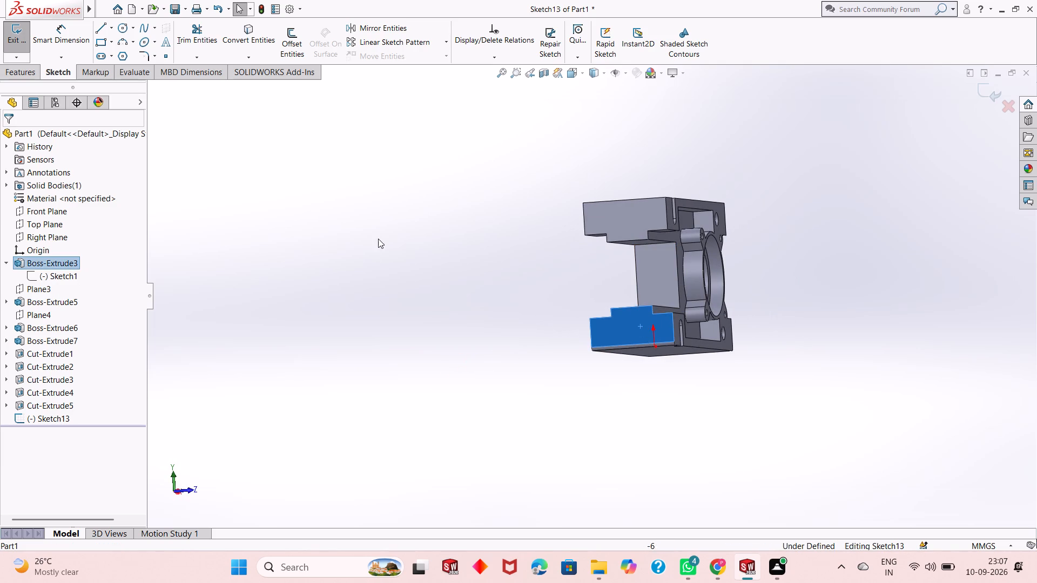
{"action": "key", "text": "Escape"}
{"action": "key", "text": "Escape"}
{"action": "key", "text": "Escape"}
{"action": "key", "text": "Escape"}
{"action": "left_click", "coordinate": [982, 92]}
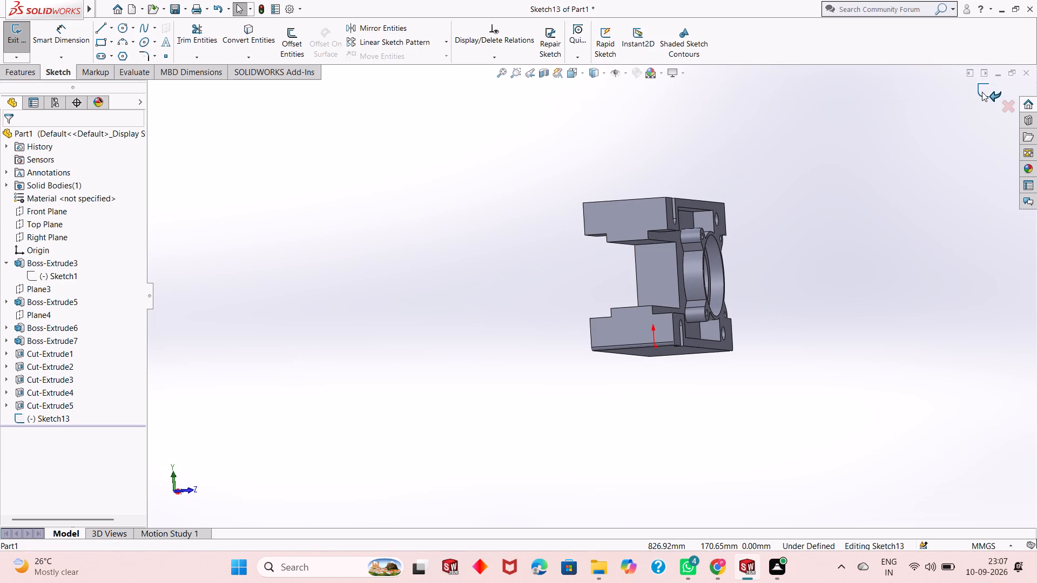
{"action": "left_click", "coordinate": [632, 329]}
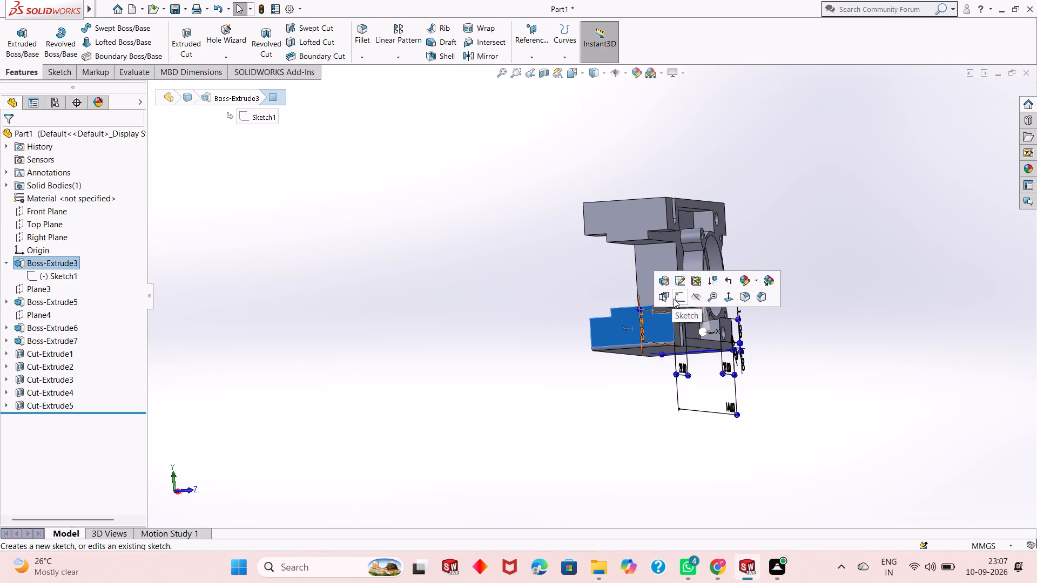
{"action": "left_click", "coordinate": [679, 297]}
{"action": "key", "text": "ctrl+8"}
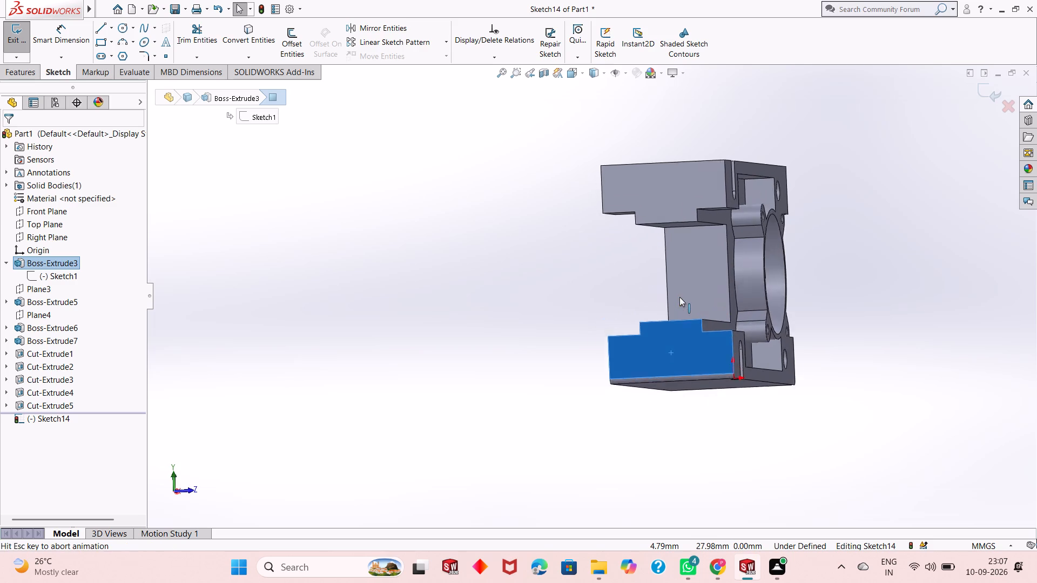
{"action": "key", "text": "Escape"}
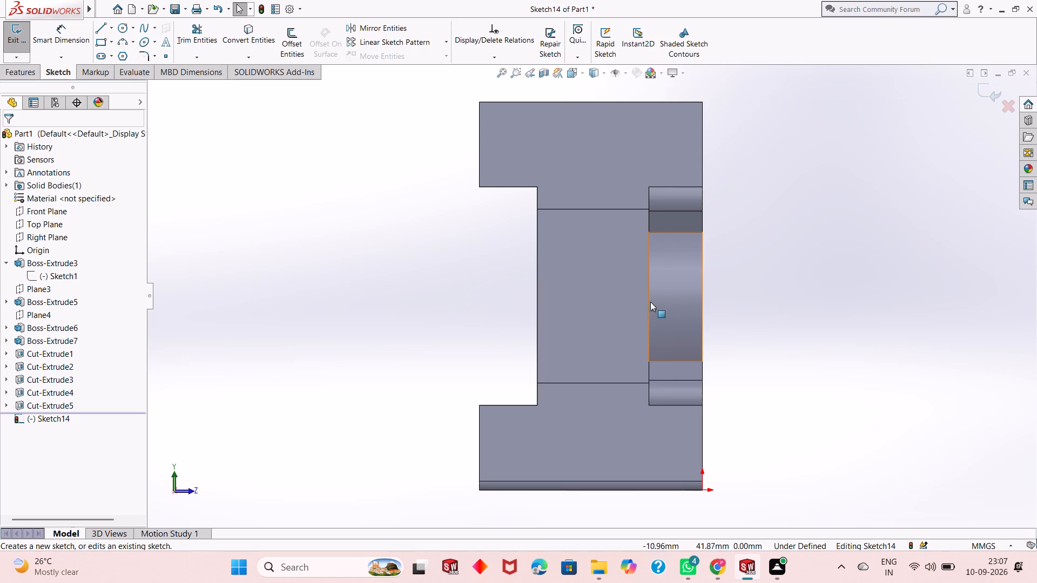
Draw connected lines from the raised step's base corner: 5 mm up, 3 mm along its top edge, and 5 mm back down.
{"action": "left_click", "coordinate": [103, 26]}
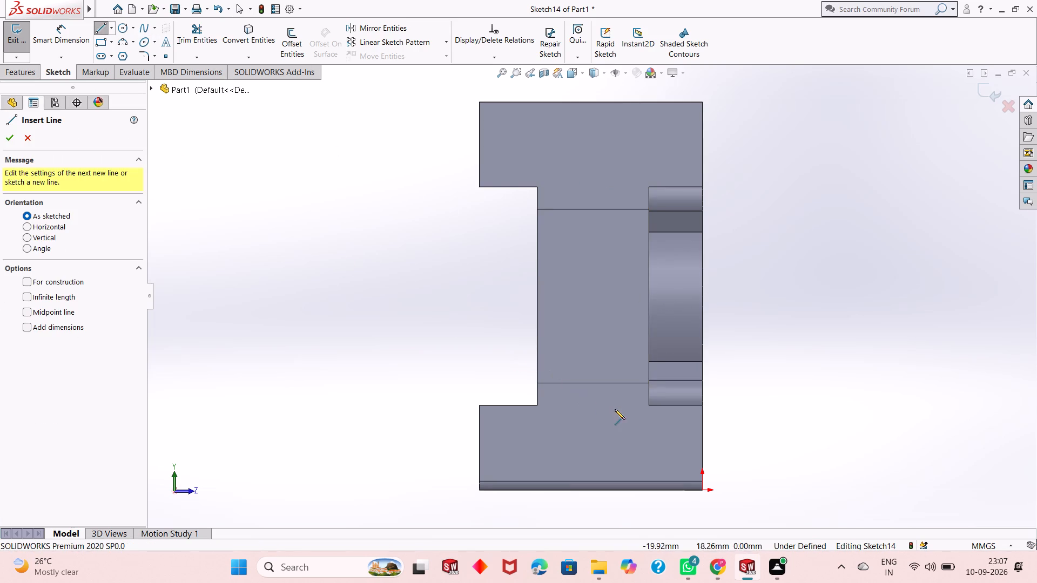
{"action": "left_click", "coordinate": [538, 402]}
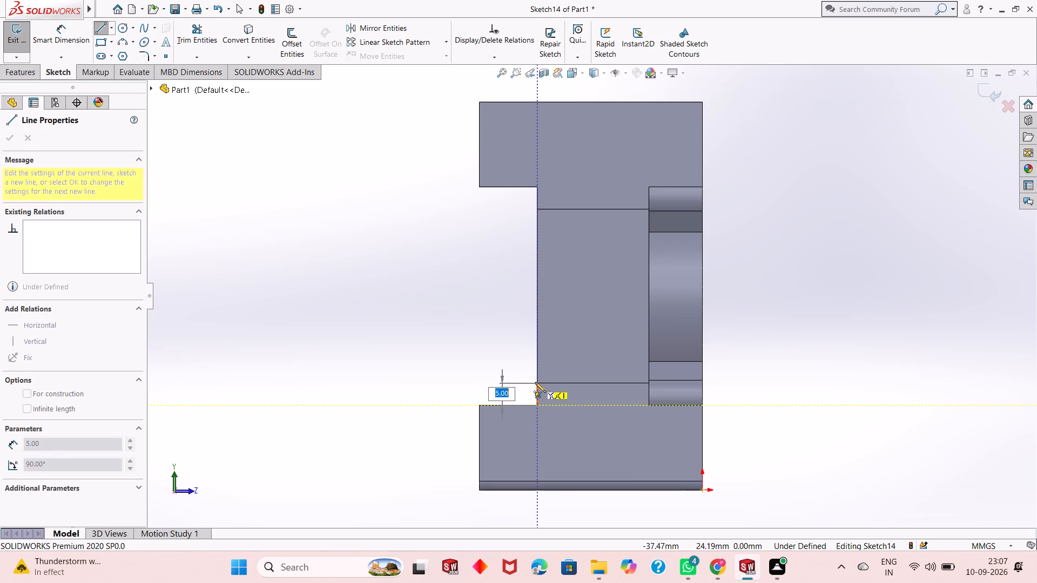
{"action": "left_click", "coordinate": [535, 382]}
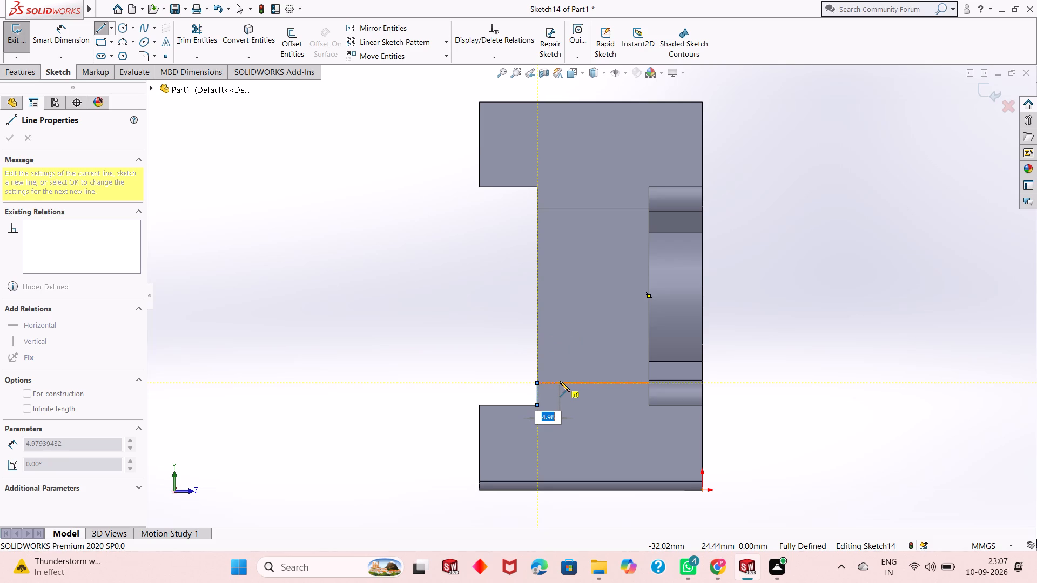
{"action": "key", "text": "3"}
{"action": "key", "text": "Return"}
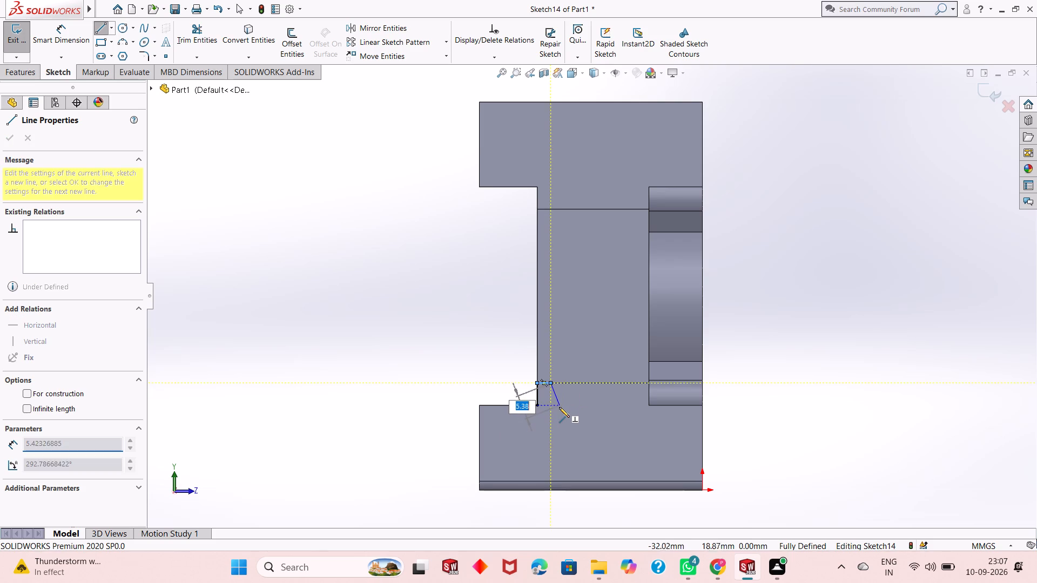
{"action": "left_click", "coordinate": [553, 406]}
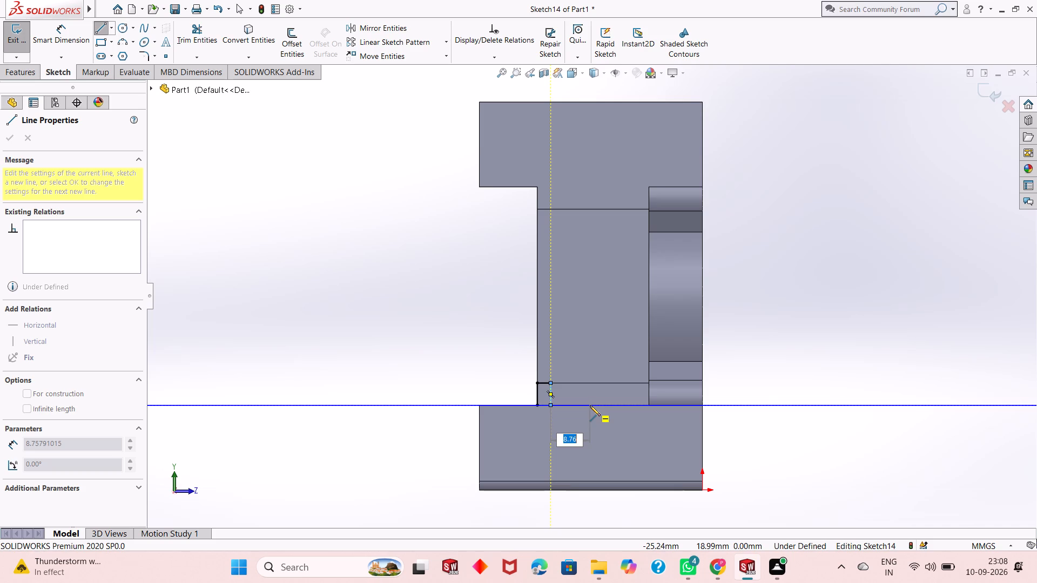
Continue the line chain 6.5 mm along the base of the raised step and 5 mm up to its top edge.
{"action": "scroll", "coordinate": [590, 405], "scroll_direction": "up", "scroll_amount": 1}
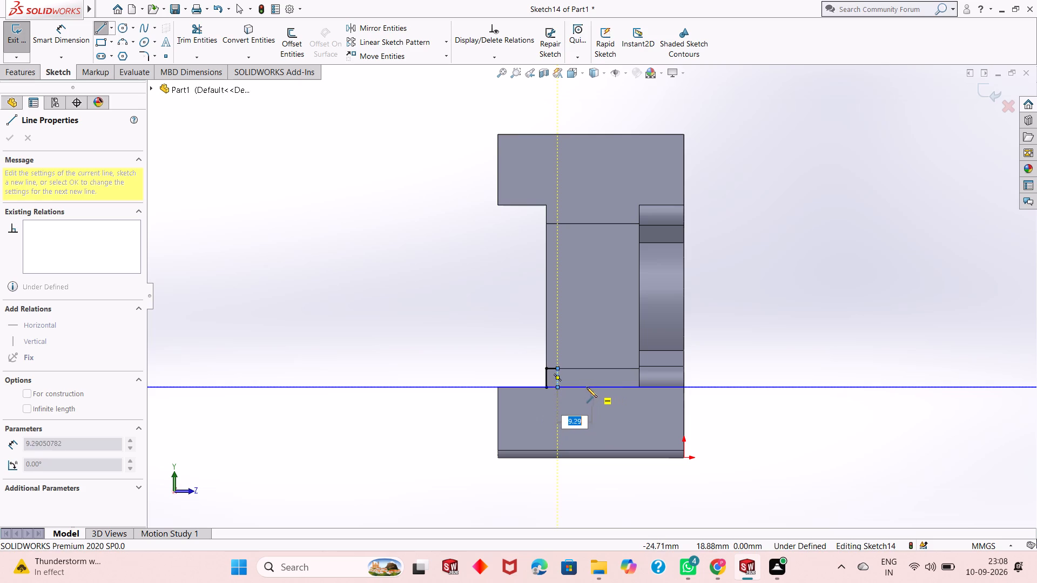
{"action": "scroll", "coordinate": [584, 386], "scroll_direction": "down", "scroll_amount": 2}
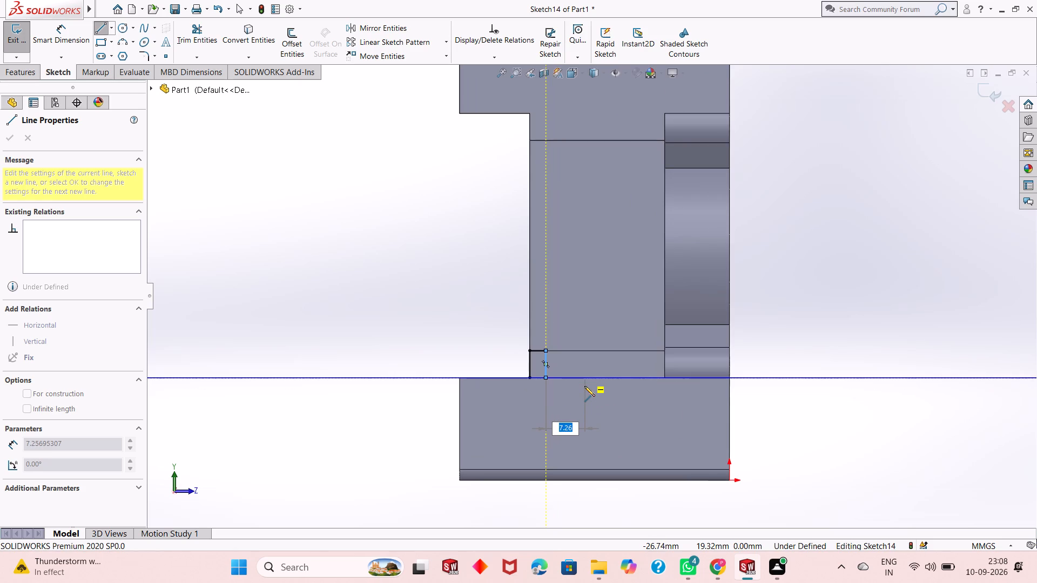
{"action": "scroll", "coordinate": [584, 386], "scroll_direction": "up", "scroll_amount": 1}
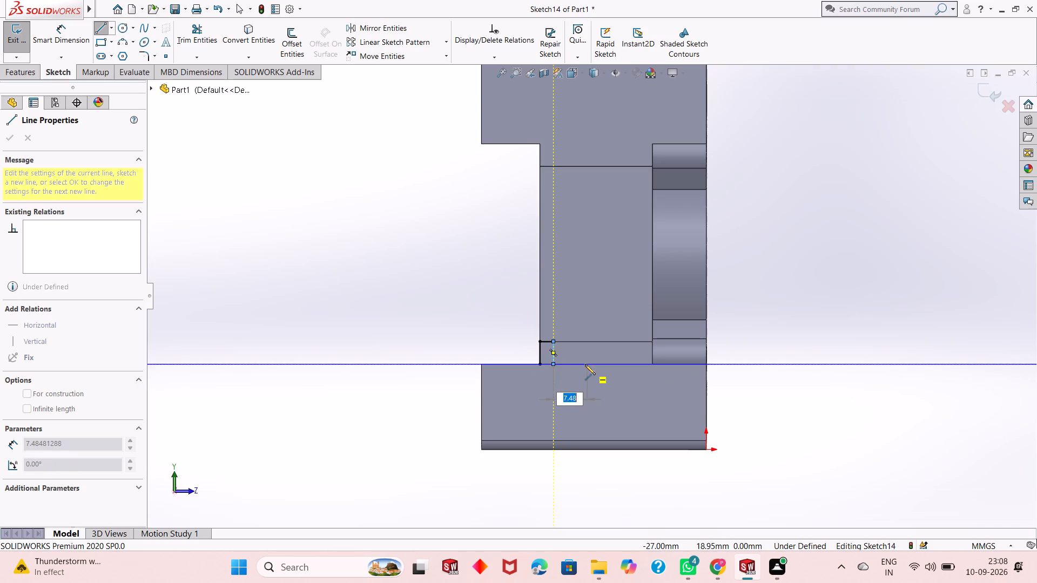
{"action": "scroll", "coordinate": [584, 363], "scroll_direction": "down", "scroll_amount": 1}
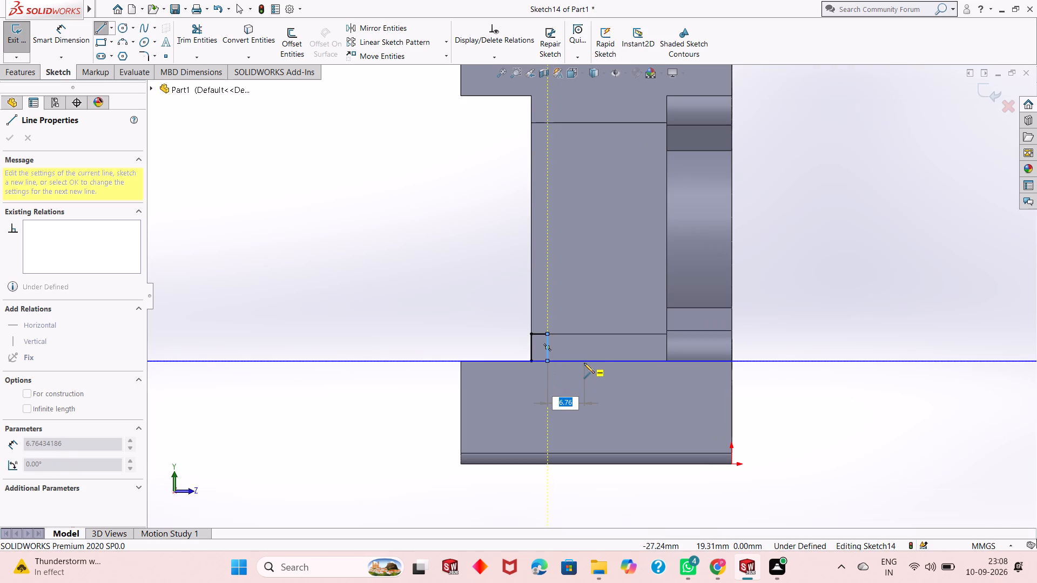
{"action": "type", "text": "6.5"}
{"action": "key", "text": "Return"}
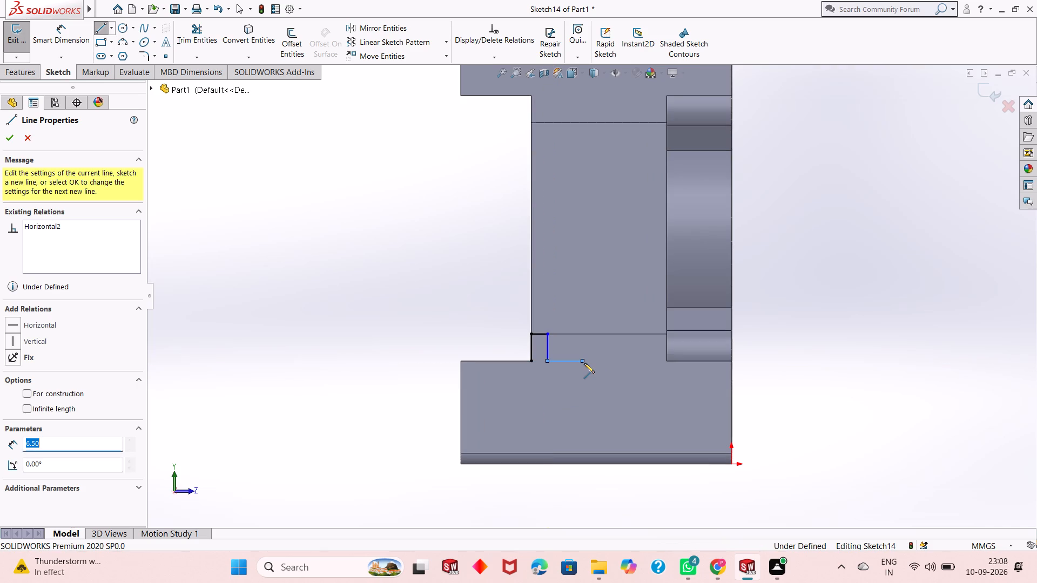
{"action": "left_click", "coordinate": [583, 334]}
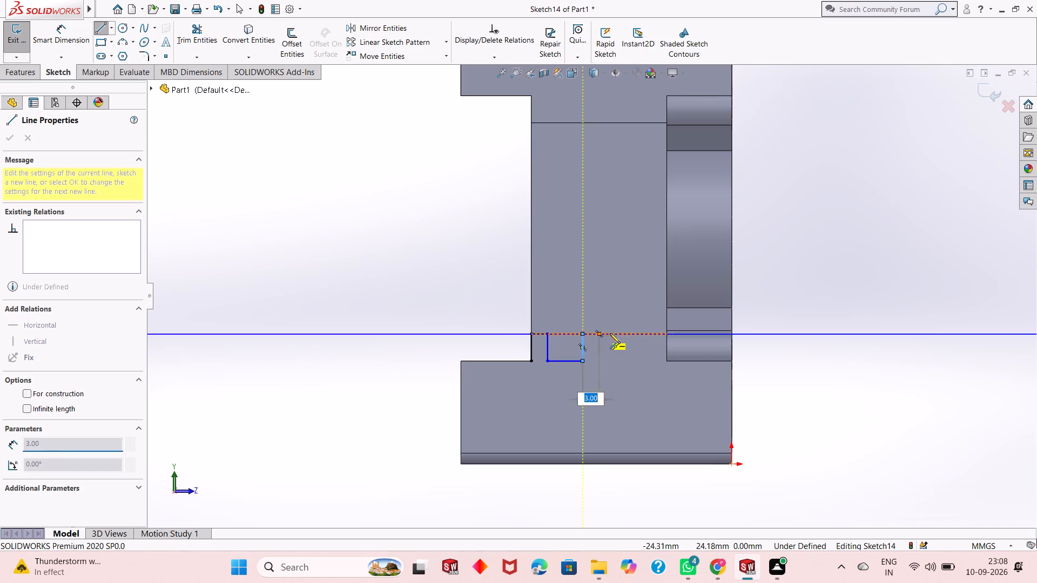
Continue the chain 6 mm along the top edge, 5 mm down, 6.5 mm along the base and 5 mm up.
{"action": "key", "text": "6"}
{"action": "key", "text": "Return"}
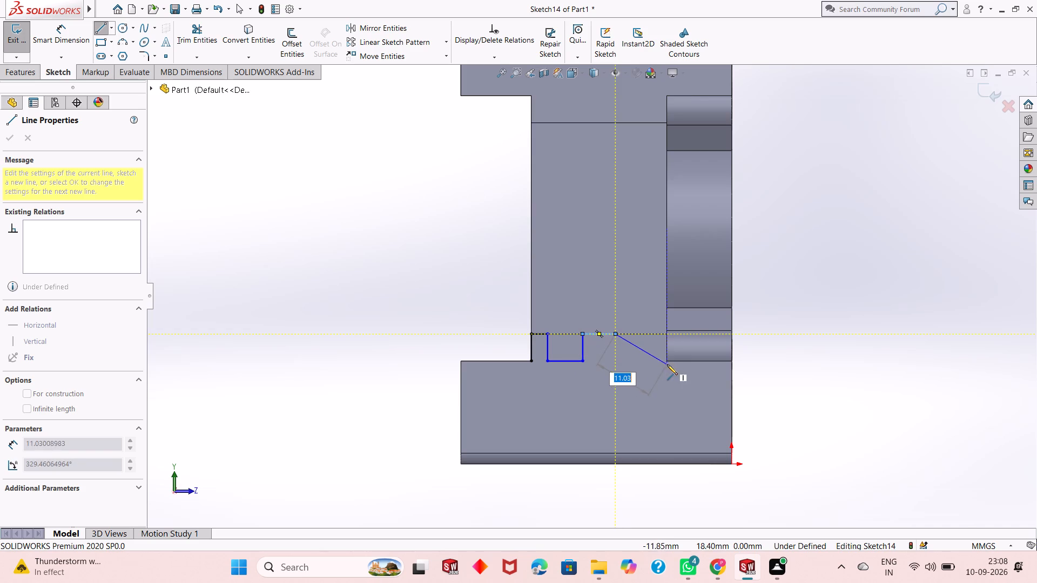
{"action": "left_click", "coordinate": [617, 361]}
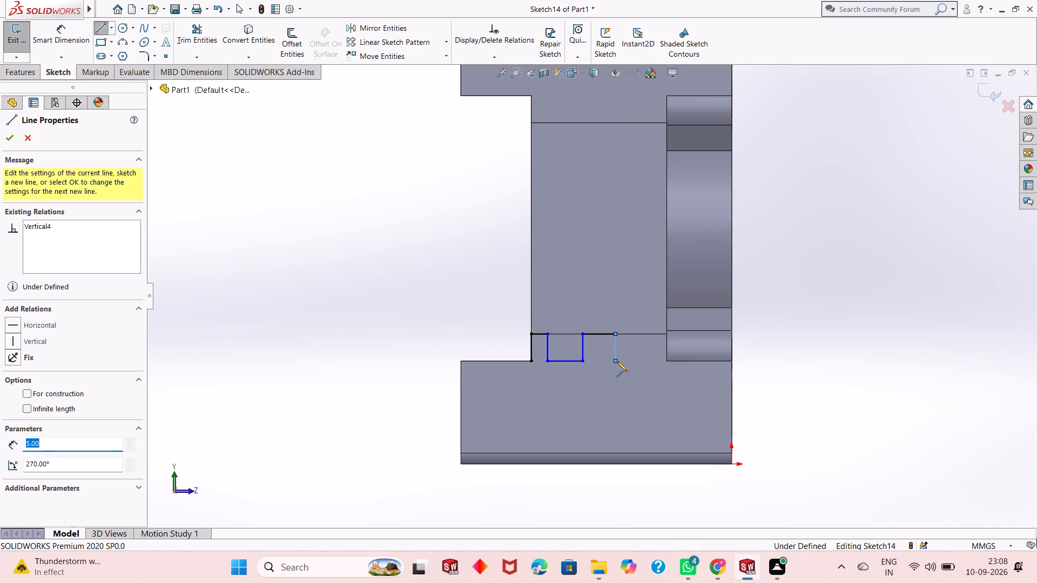
{"action": "type", "text": "6.5"}
{"action": "key", "text": "Return"}
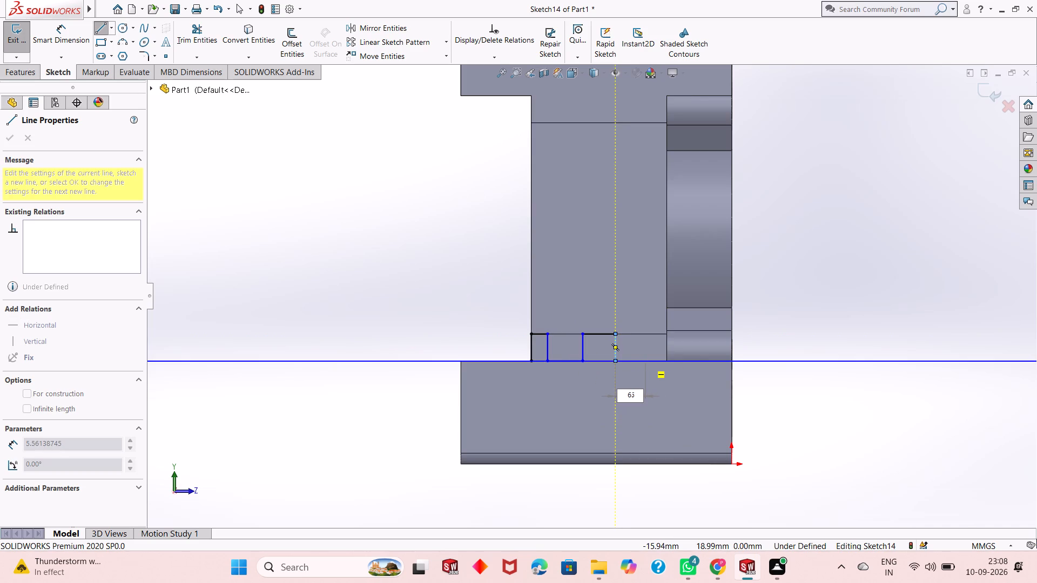
{"action": "left_click", "coordinate": [648, 333]}
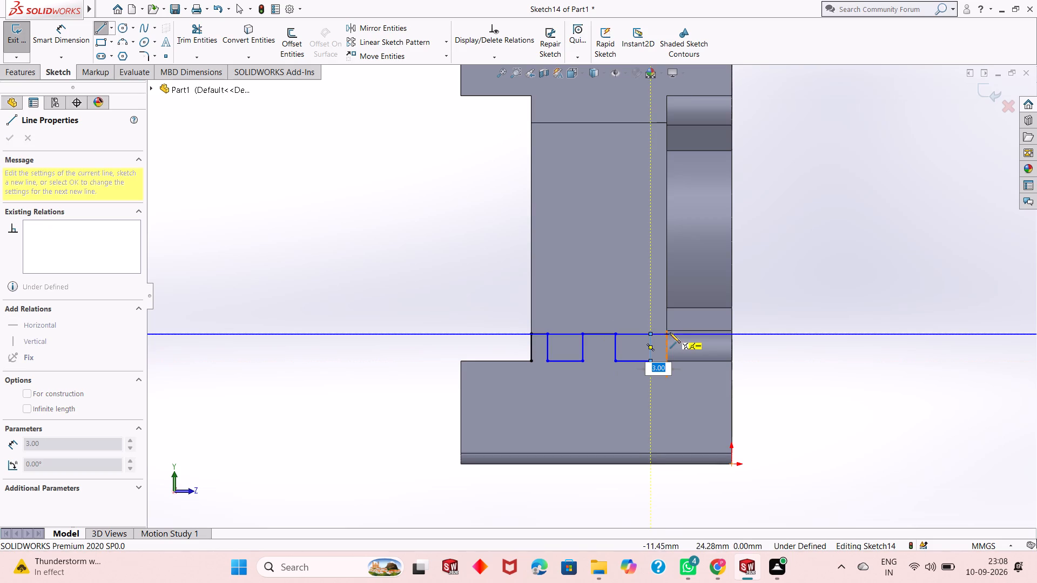
Complete the outline with 3 mm along the top edge, 5 mm down and a 25 mm base line to the starting corner.
{"action": "left_click", "coordinate": [668, 333]}
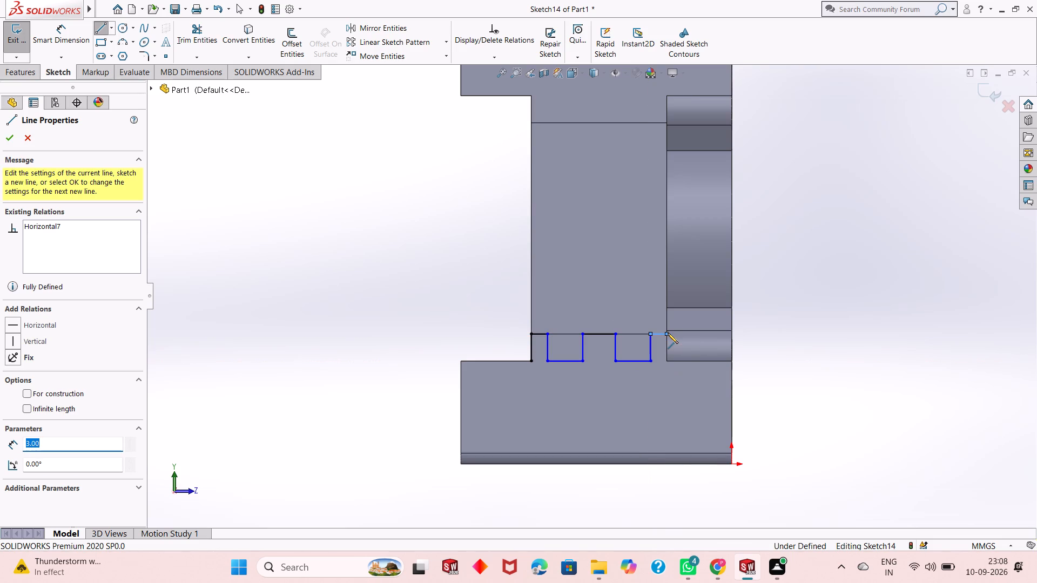
{"action": "left_click", "coordinate": [668, 362]}
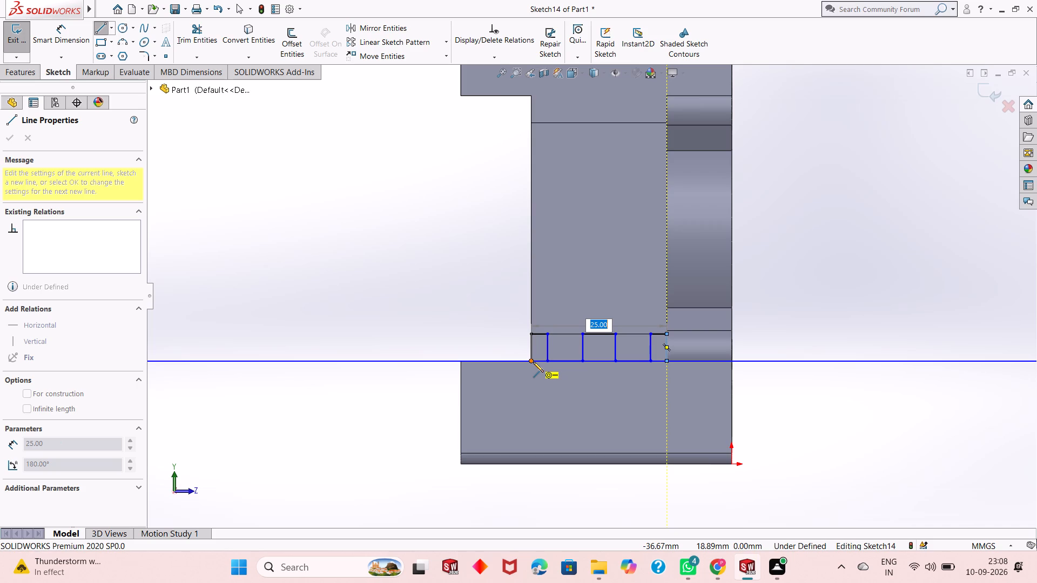
{"action": "left_click", "coordinate": [533, 362]}
{"action": "right_click", "coordinate": [533, 362]}
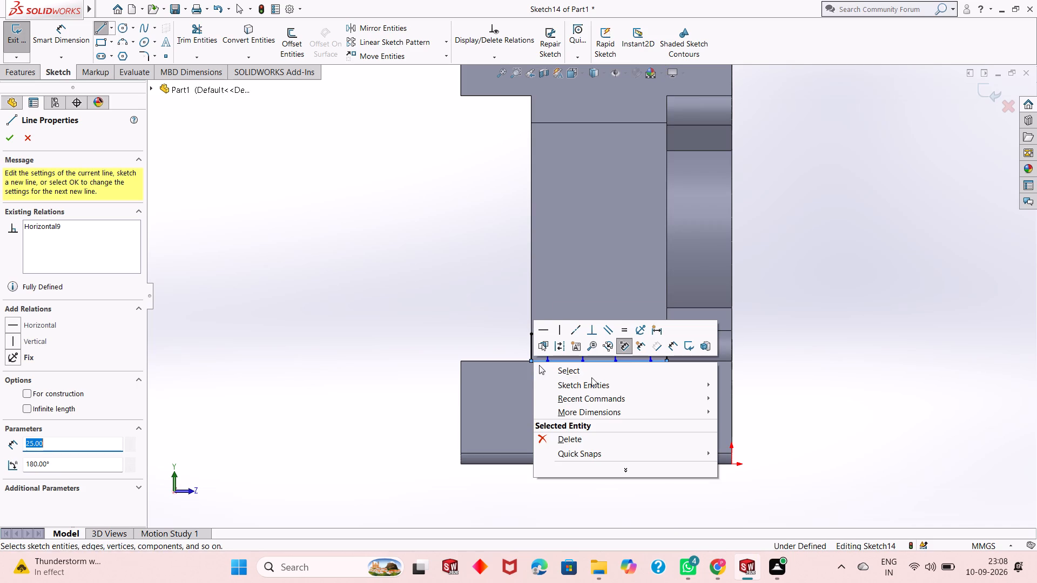
{"action": "left_click", "coordinate": [592, 375]}
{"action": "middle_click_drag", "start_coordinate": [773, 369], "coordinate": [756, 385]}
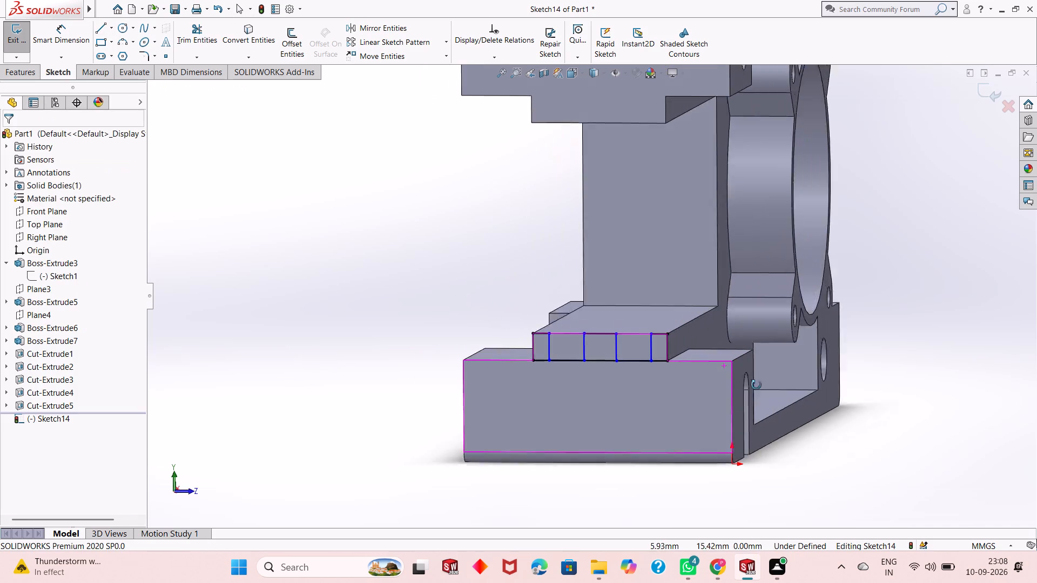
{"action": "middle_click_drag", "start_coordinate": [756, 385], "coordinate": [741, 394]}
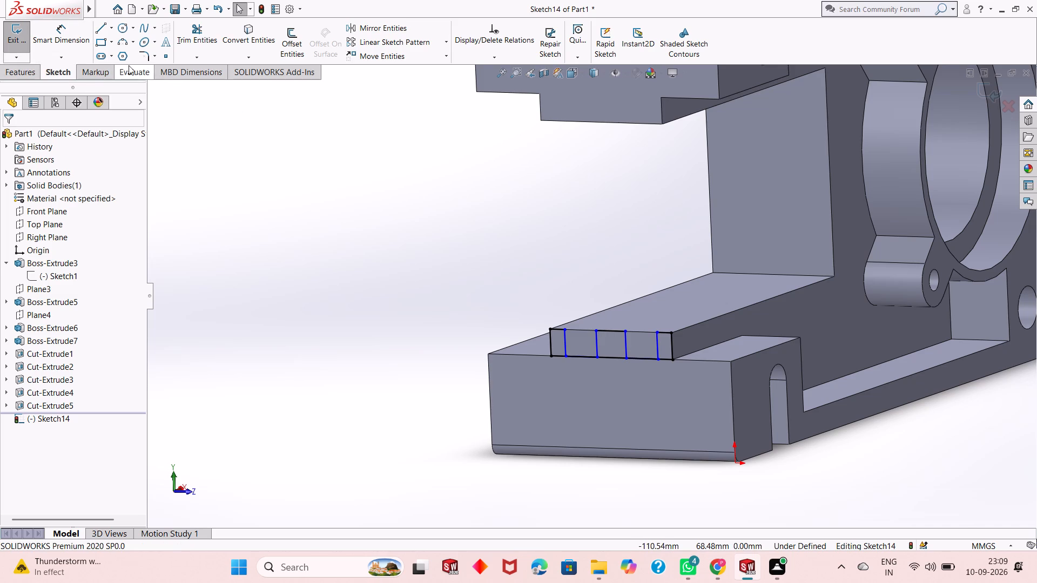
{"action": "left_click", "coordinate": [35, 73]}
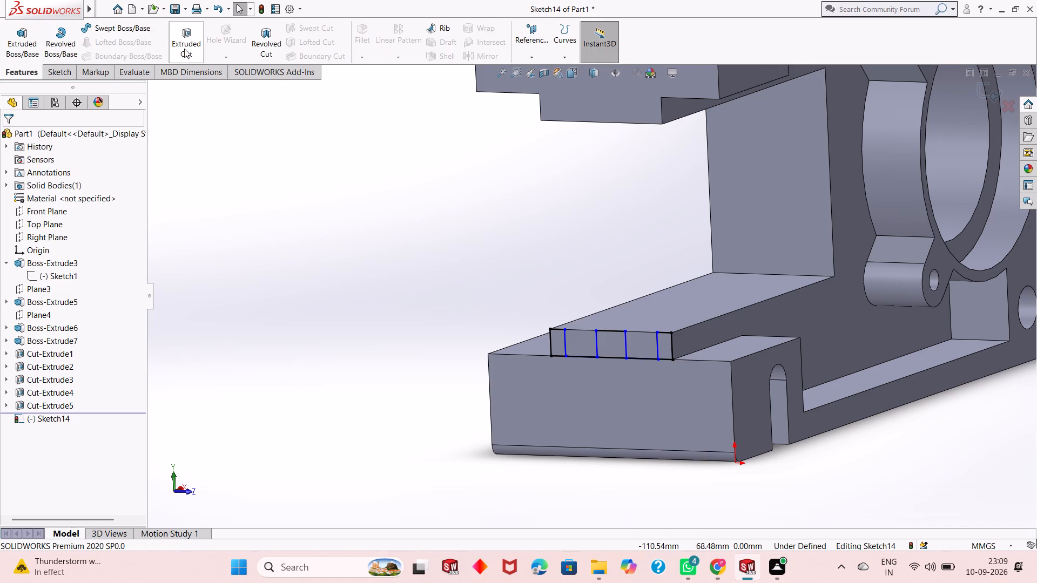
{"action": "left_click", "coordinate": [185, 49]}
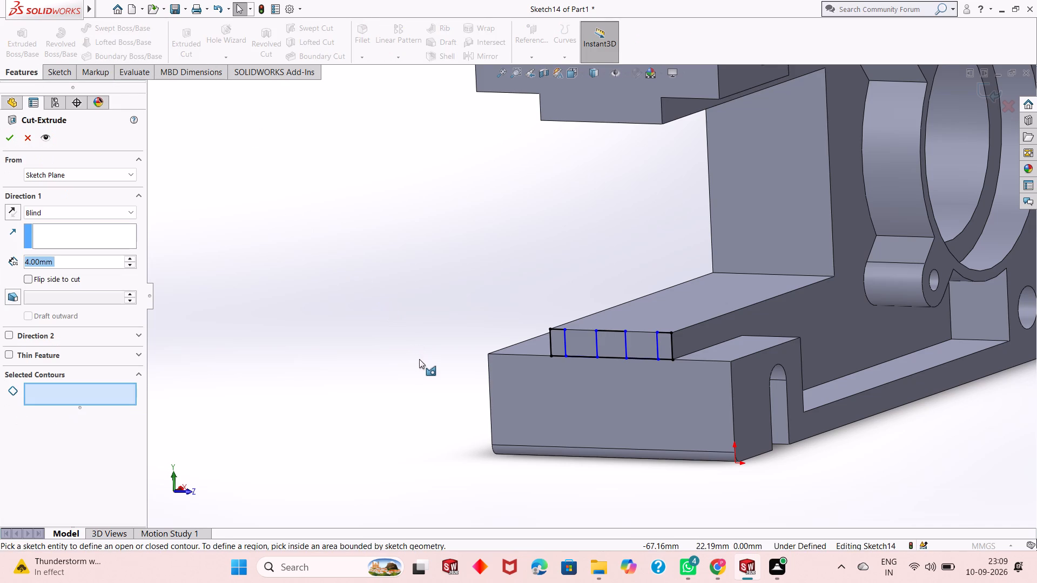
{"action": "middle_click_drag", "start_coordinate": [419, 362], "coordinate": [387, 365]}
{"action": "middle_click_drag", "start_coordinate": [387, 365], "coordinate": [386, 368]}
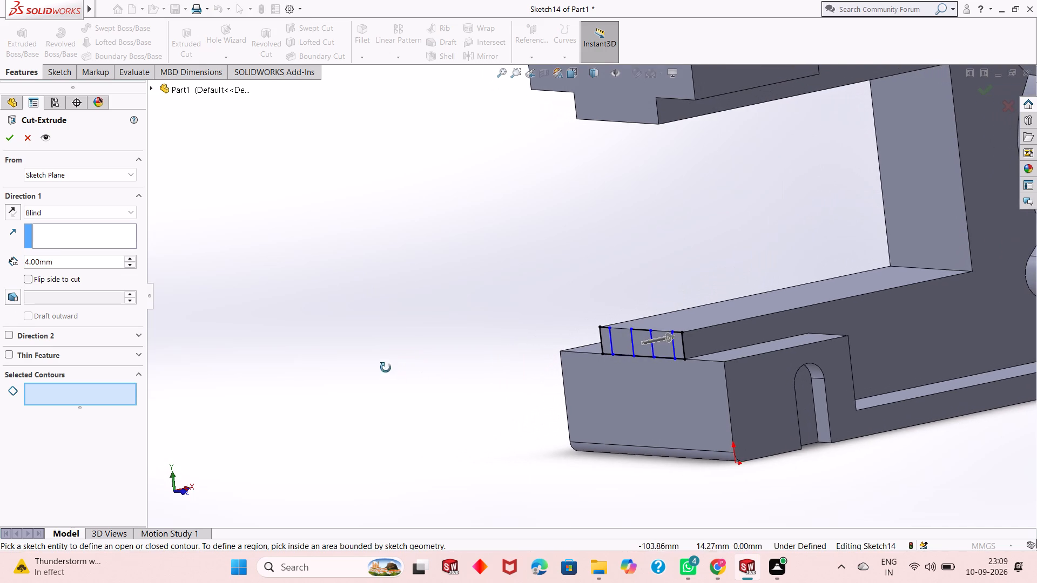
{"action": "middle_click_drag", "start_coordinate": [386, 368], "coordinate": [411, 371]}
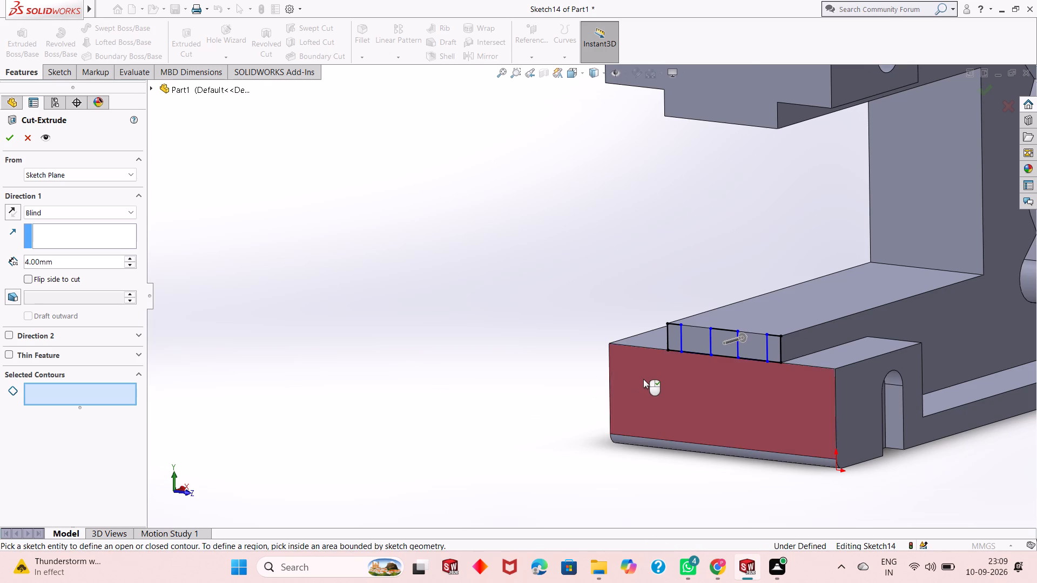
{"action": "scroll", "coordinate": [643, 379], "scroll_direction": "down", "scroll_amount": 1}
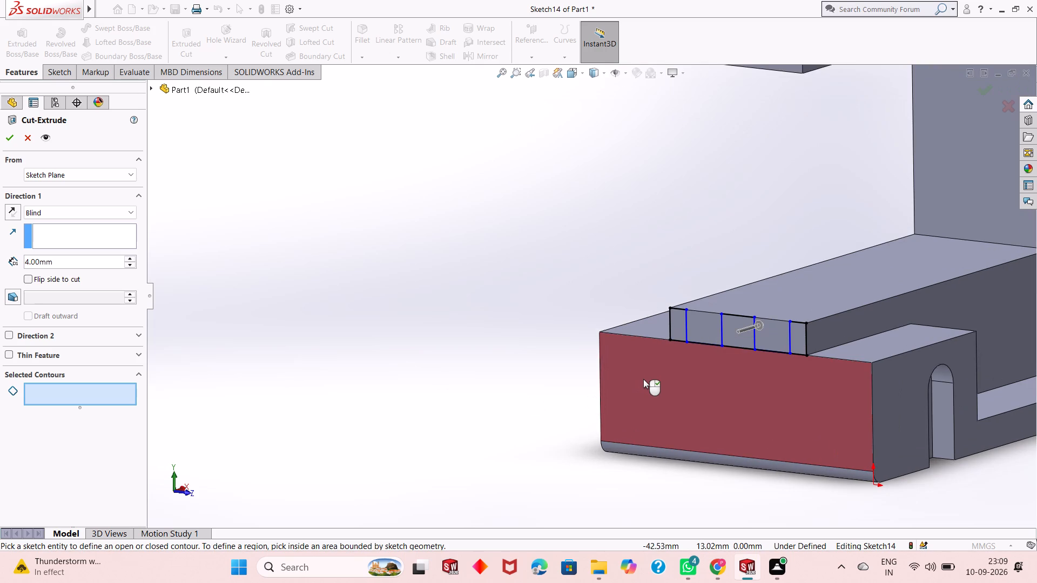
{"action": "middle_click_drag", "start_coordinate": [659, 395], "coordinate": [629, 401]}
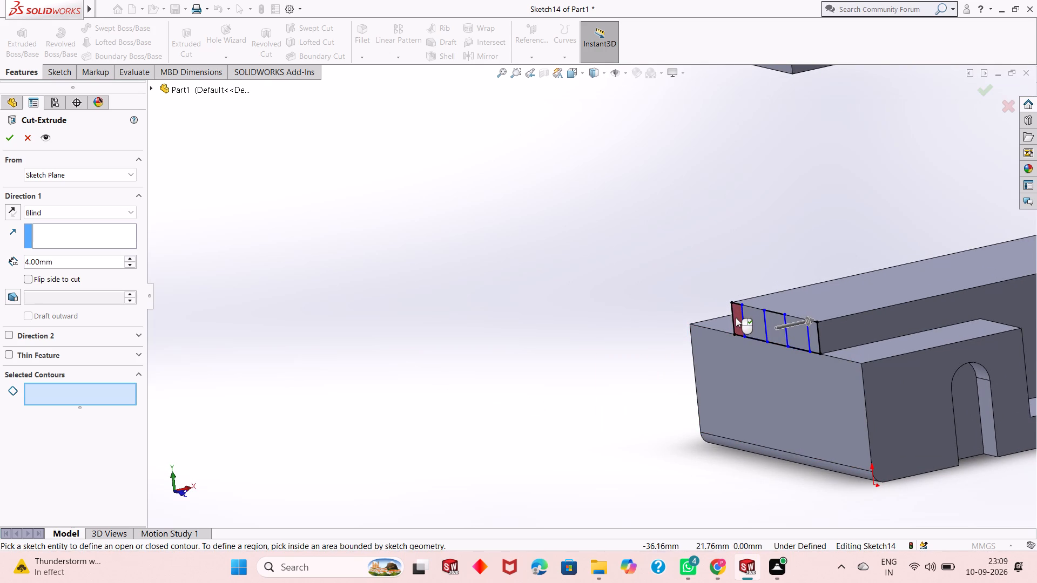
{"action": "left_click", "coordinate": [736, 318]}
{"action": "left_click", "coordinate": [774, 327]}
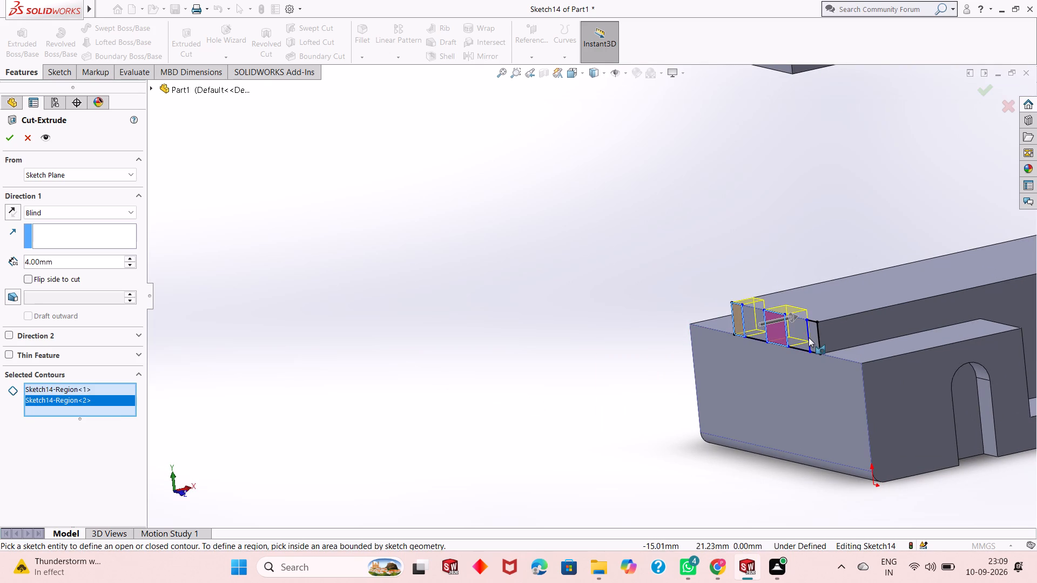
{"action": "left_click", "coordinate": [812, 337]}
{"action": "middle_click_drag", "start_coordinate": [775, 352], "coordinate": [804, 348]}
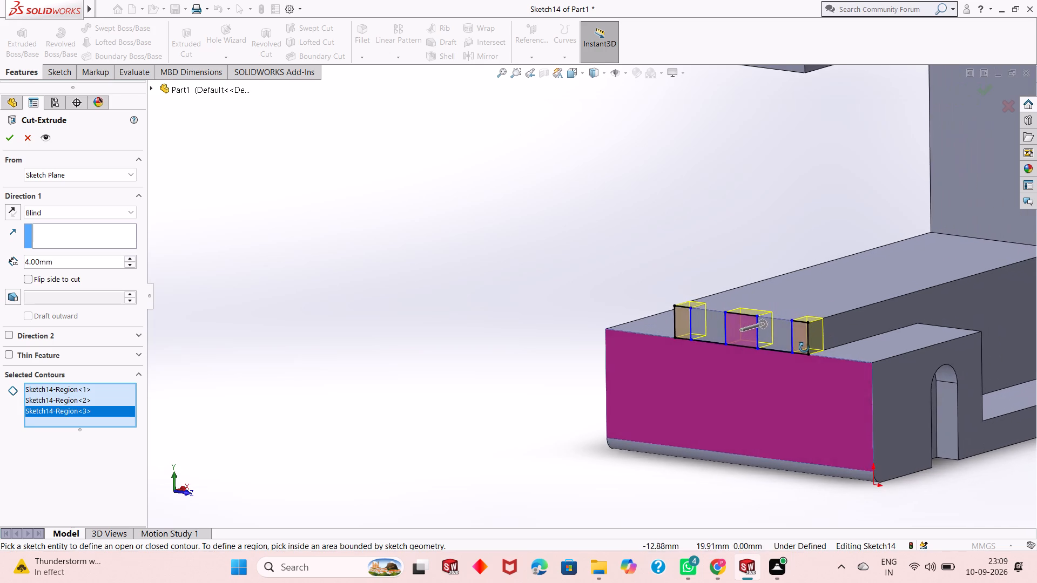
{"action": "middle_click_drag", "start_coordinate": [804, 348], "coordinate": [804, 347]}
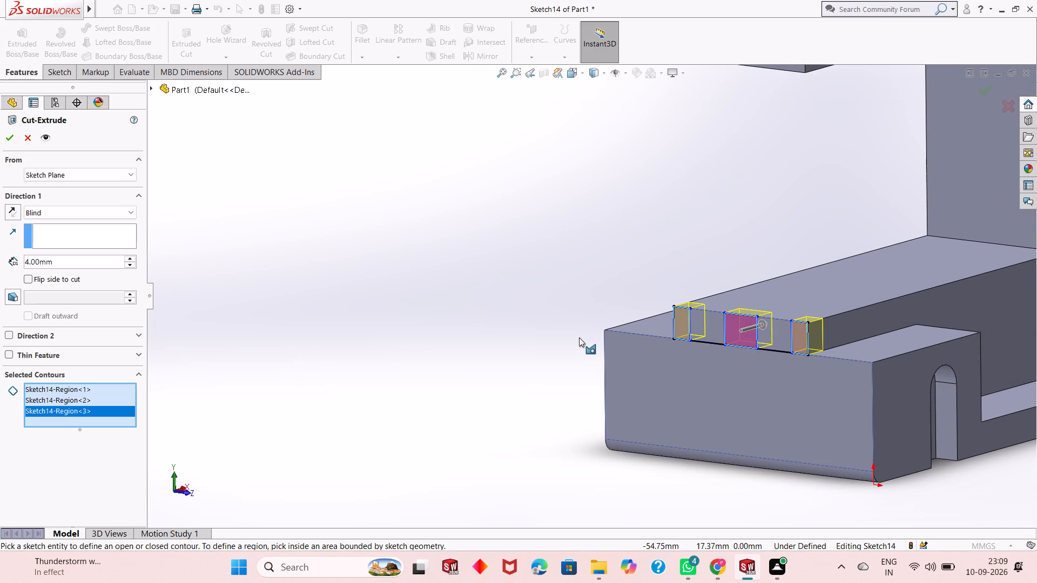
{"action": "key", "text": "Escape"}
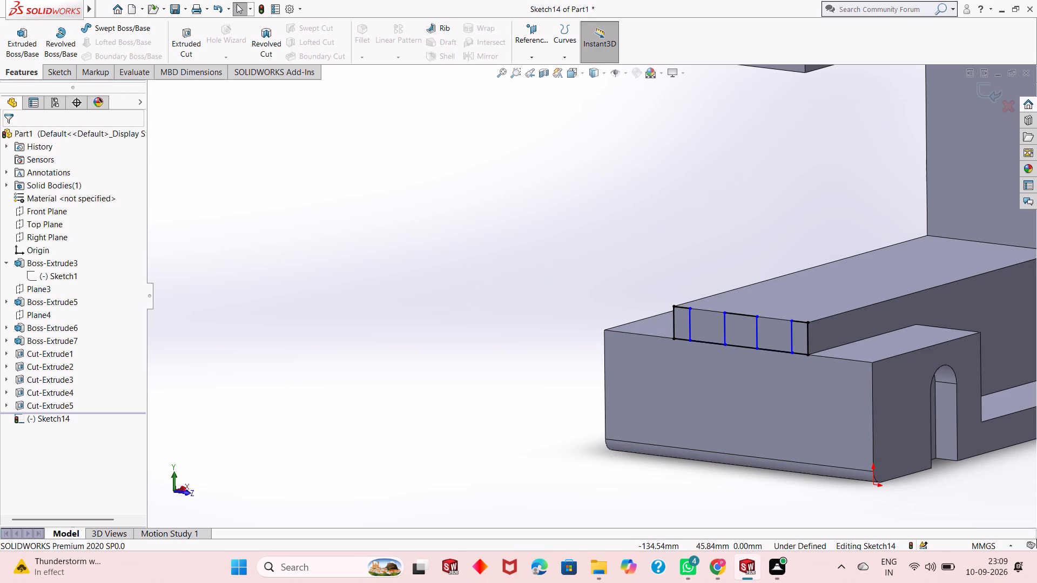
Cut-extrude the two 6.5 mm wide regions of the end-face sketch along the lower arm's raised step, blind to 68 mm depth.
{"action": "left_click", "coordinate": [187, 45]}
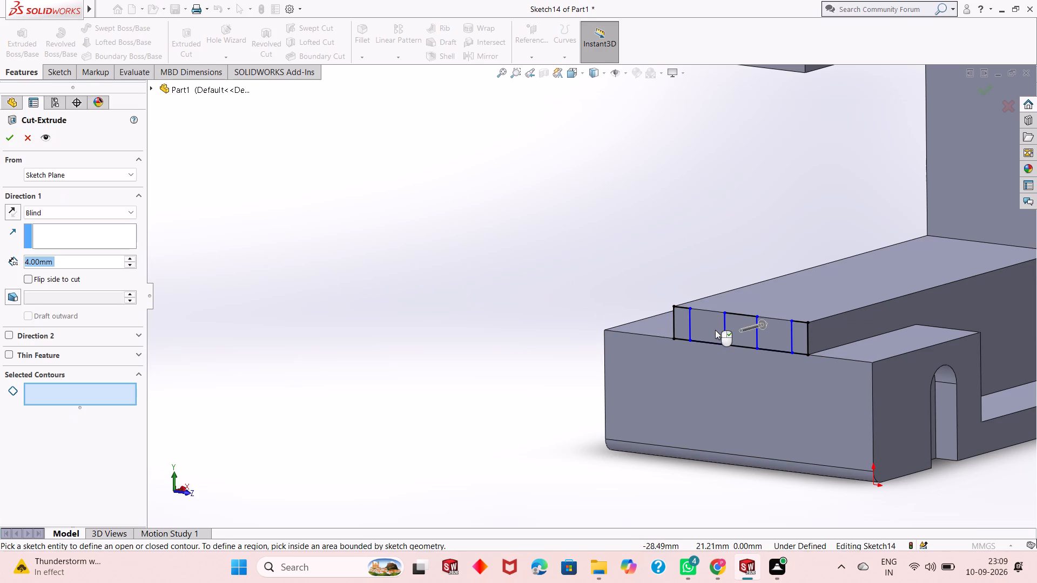
{"action": "left_click", "coordinate": [709, 330]}
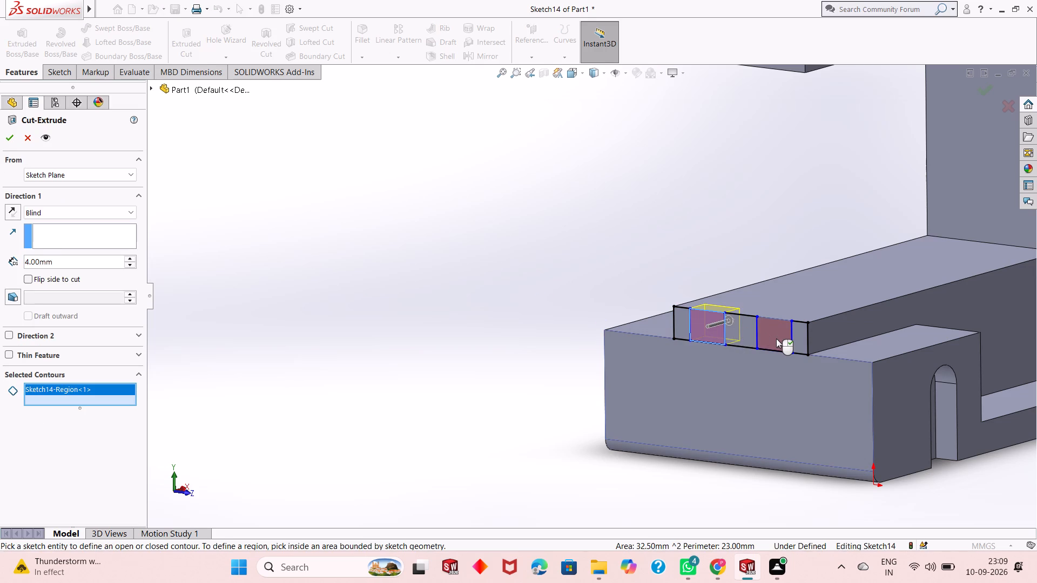
{"action": "left_click", "coordinate": [776, 338]}
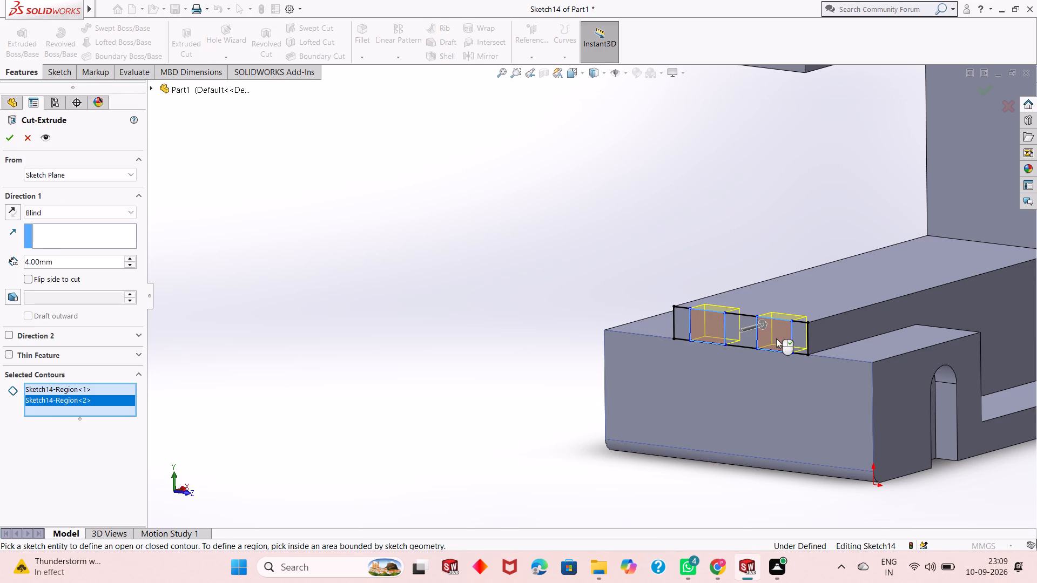
{"action": "scroll", "coordinate": [604, 373], "scroll_direction": "up", "scroll_amount": 1}
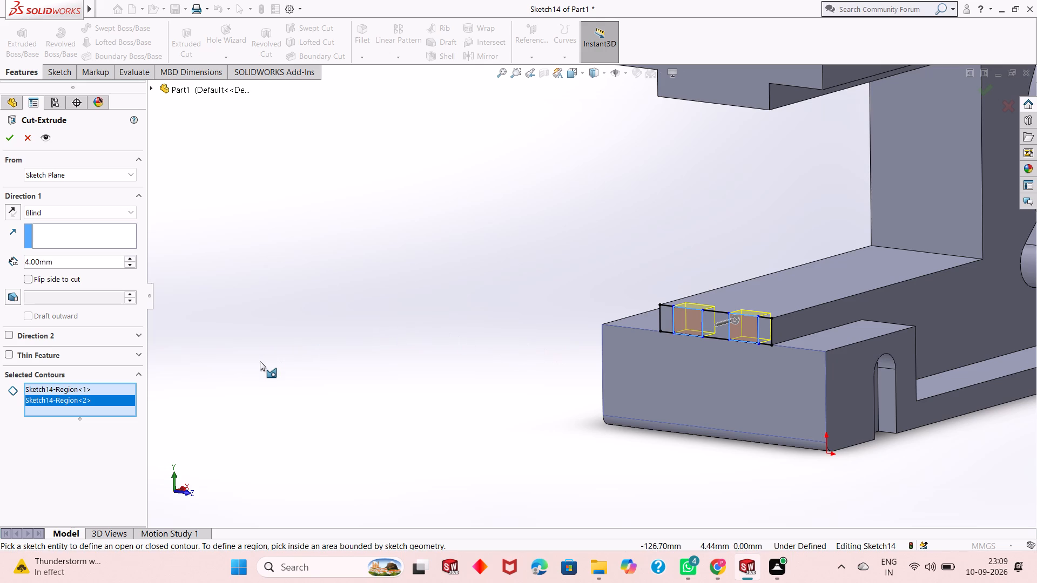
{"action": "double_click", "coordinate": [64, 263]}
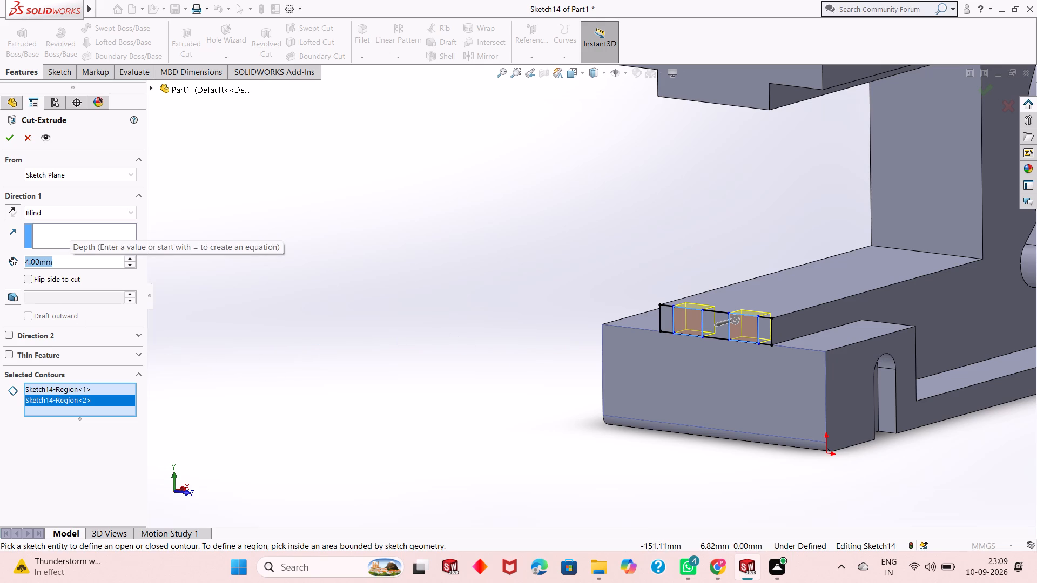
{"action": "type", "text": "68"}
{"action": "key", "text": "Return"}
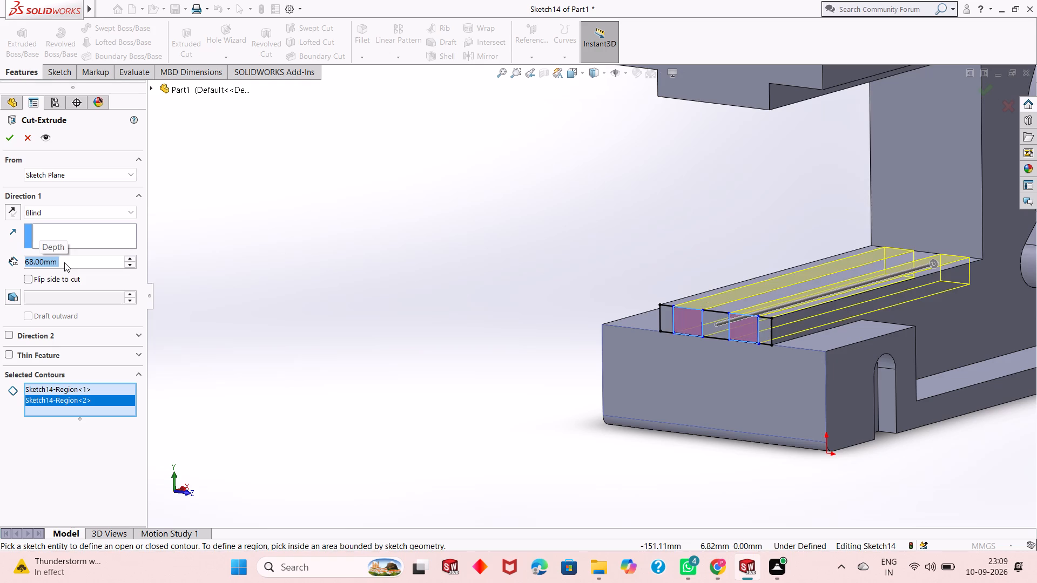
{"action": "scroll", "coordinate": [275, 357], "scroll_direction": "up", "scroll_amount": 2}
{"action": "middle_click_drag", "start_coordinate": [702, 382], "coordinate": [675, 389]}
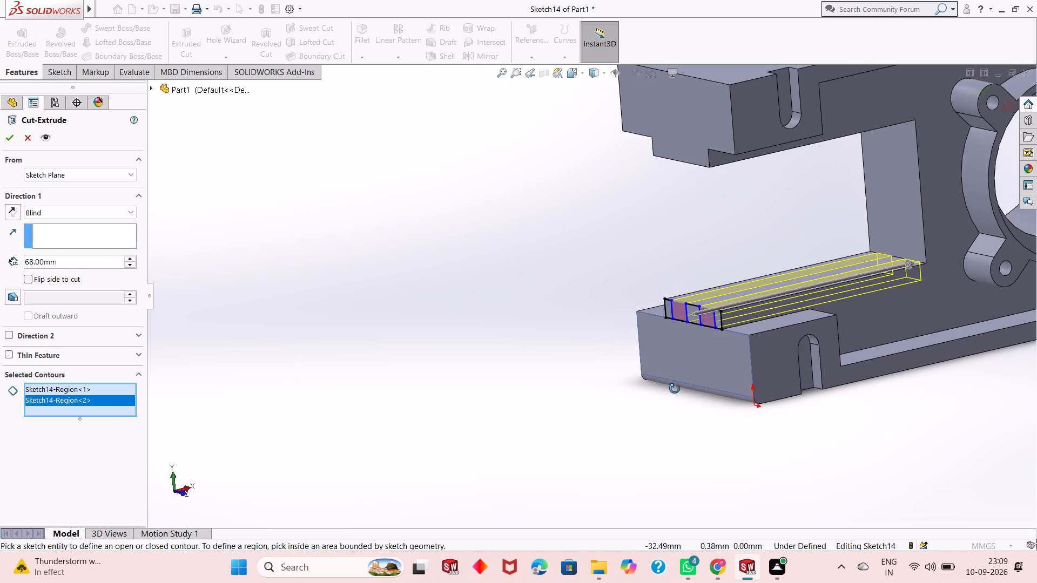
{"action": "middle_click_drag", "start_coordinate": [675, 389], "coordinate": [666, 391]}
{"action": "scroll", "coordinate": [542, 399], "scroll_direction": "up", "scroll_amount": 1}
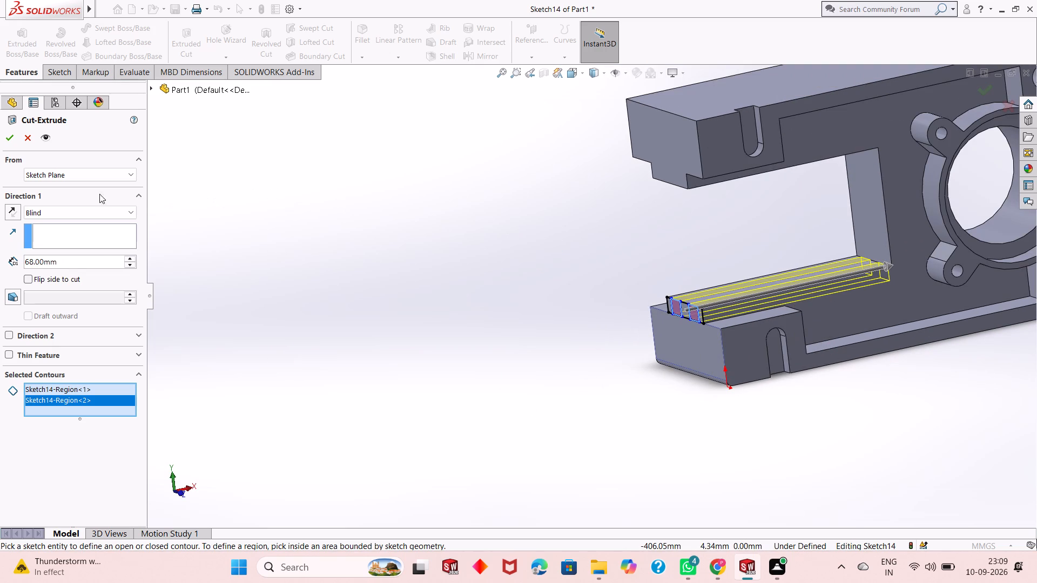
{"action": "left_click", "coordinate": [5, 137]}
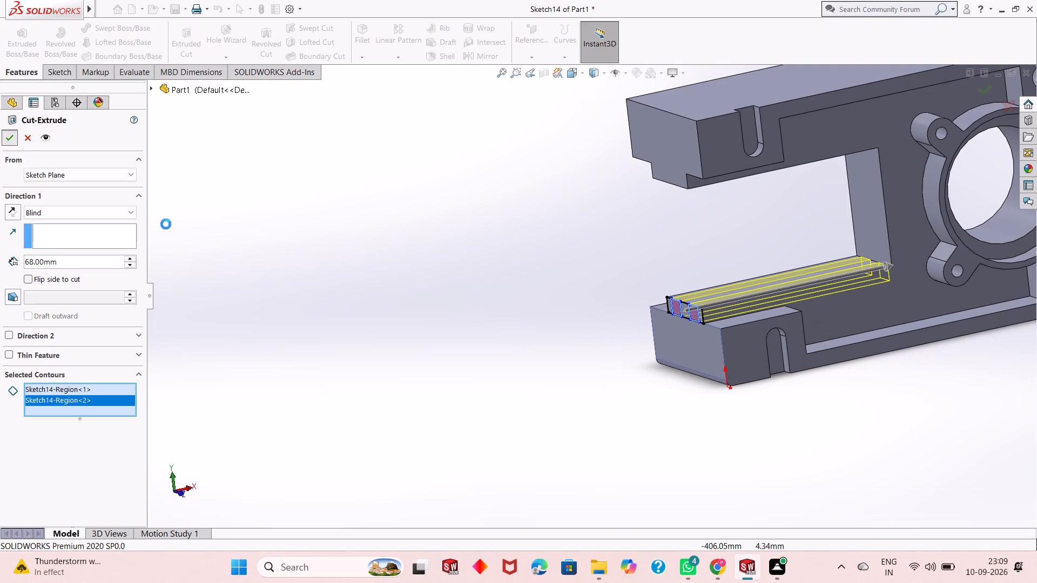
{"action": "key", "text": "Escape"}
Examine the slots and remaining ribs on the lower arm up close, and the whole bracket from a distance.
{"action": "middle_click_drag", "start_coordinate": [631, 387], "coordinate": [653, 375]}
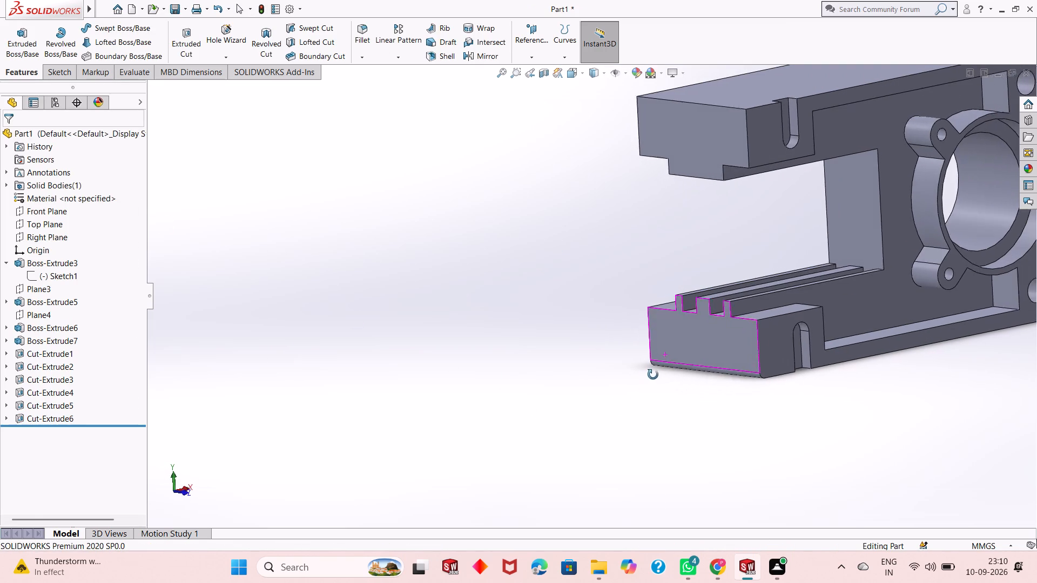
{"action": "middle_click_drag", "start_coordinate": [653, 375], "coordinate": [664, 365]}
{"action": "scroll", "coordinate": [690, 314], "scroll_direction": "down", "scroll_amount": 2}
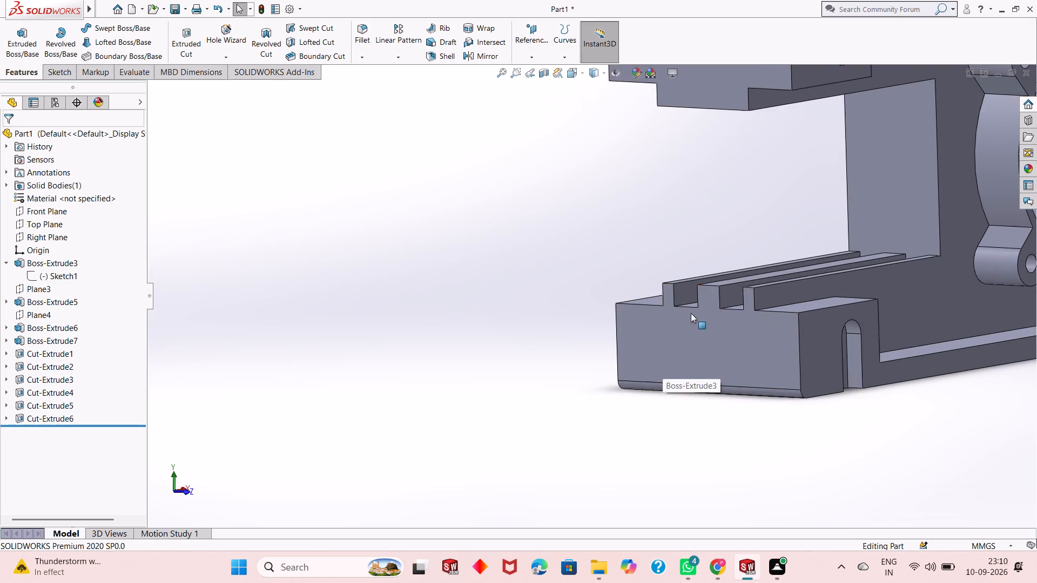
{"action": "scroll", "coordinate": [691, 313], "scroll_direction": "down", "scroll_amount": 1}
{"action": "scroll", "coordinate": [691, 313], "scroll_direction": "up", "scroll_amount": 2}
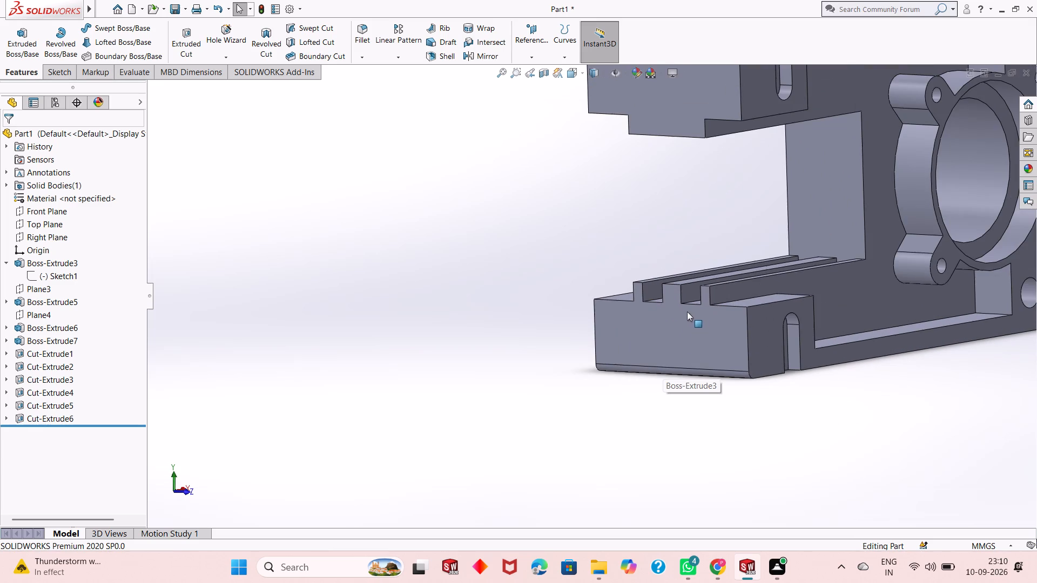
{"action": "scroll", "coordinate": [675, 314], "scroll_direction": "up", "scroll_amount": 1}
{"action": "scroll", "coordinate": [705, 269], "scroll_direction": "down", "scroll_amount": 5}
{"action": "middle_click_drag", "start_coordinate": [658, 302], "coordinate": [658, 308]}
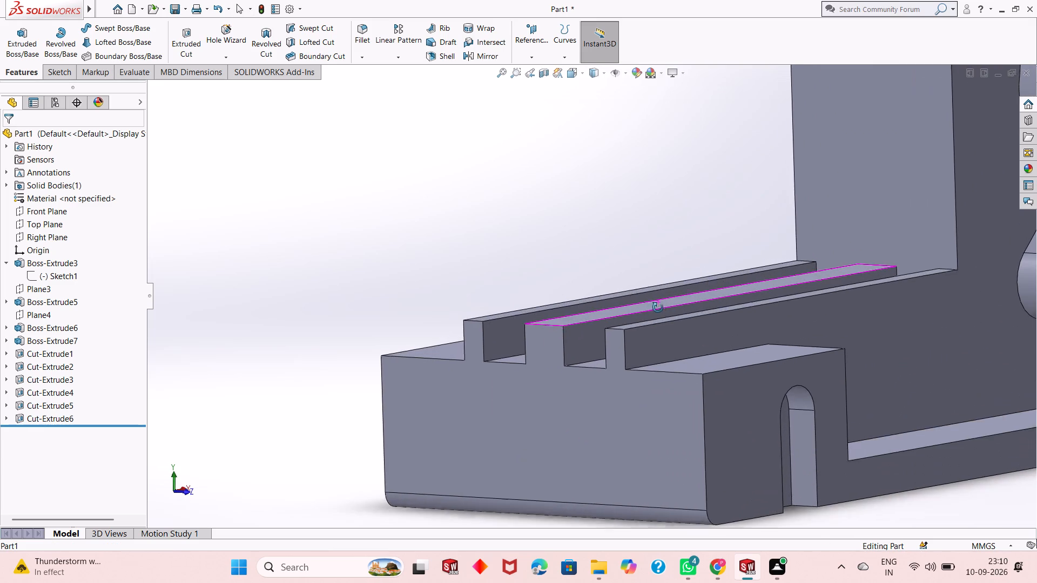
{"action": "middle_click_drag", "start_coordinate": [658, 308], "coordinate": [659, 313]}
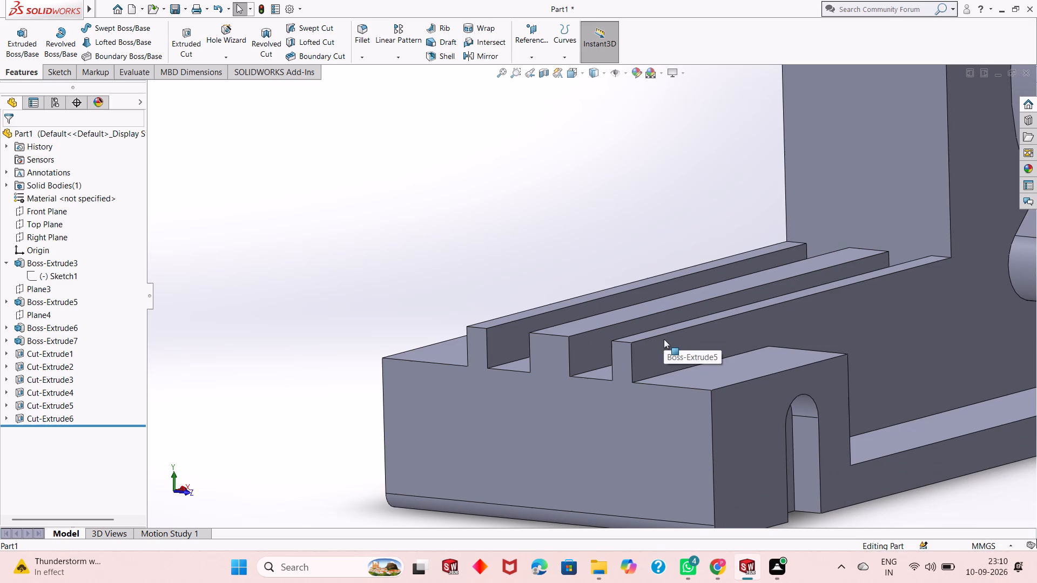
{"action": "scroll", "coordinate": [664, 339], "scroll_direction": "up", "scroll_amount": 1}
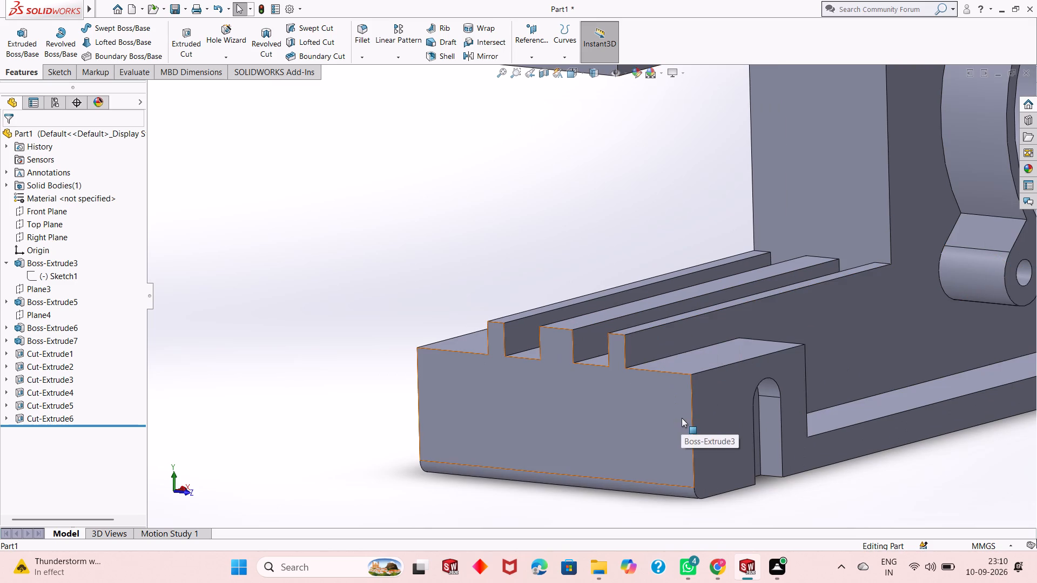
{"action": "scroll", "coordinate": [682, 418], "scroll_direction": "up", "scroll_amount": 1}
{"action": "scroll", "coordinate": [681, 417], "scroll_direction": "down", "scroll_amount": 1}
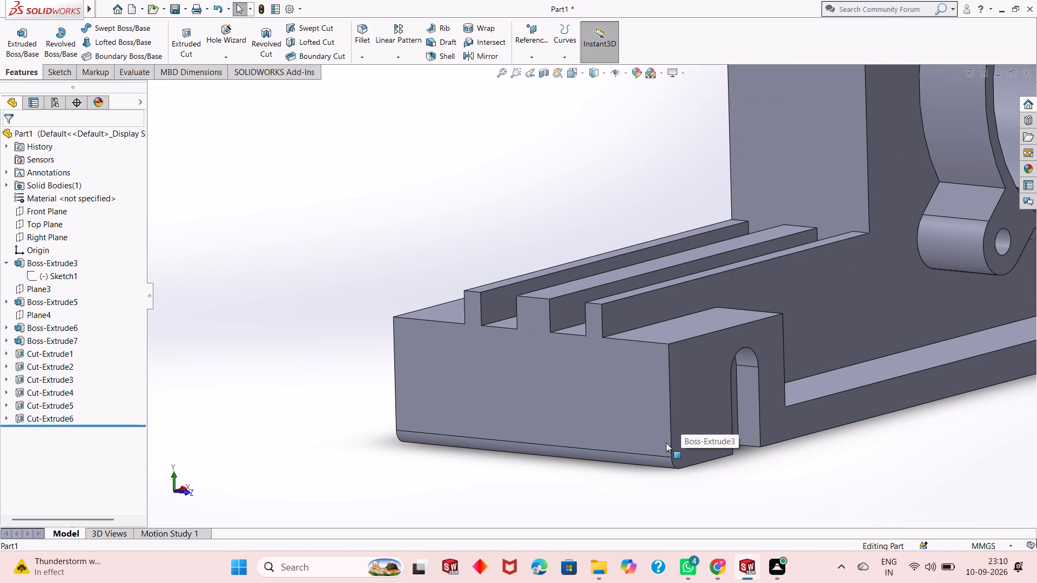
{"action": "scroll", "coordinate": [514, 476], "scroll_direction": "up", "scroll_amount": 5}
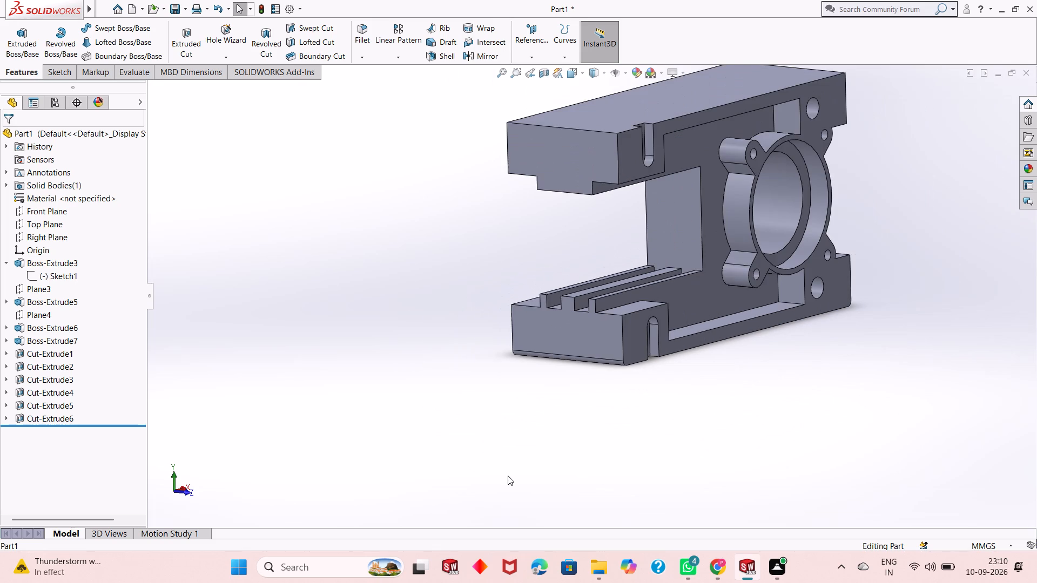
{"action": "scroll", "coordinate": [508, 476], "scroll_direction": "up", "scroll_amount": 1}
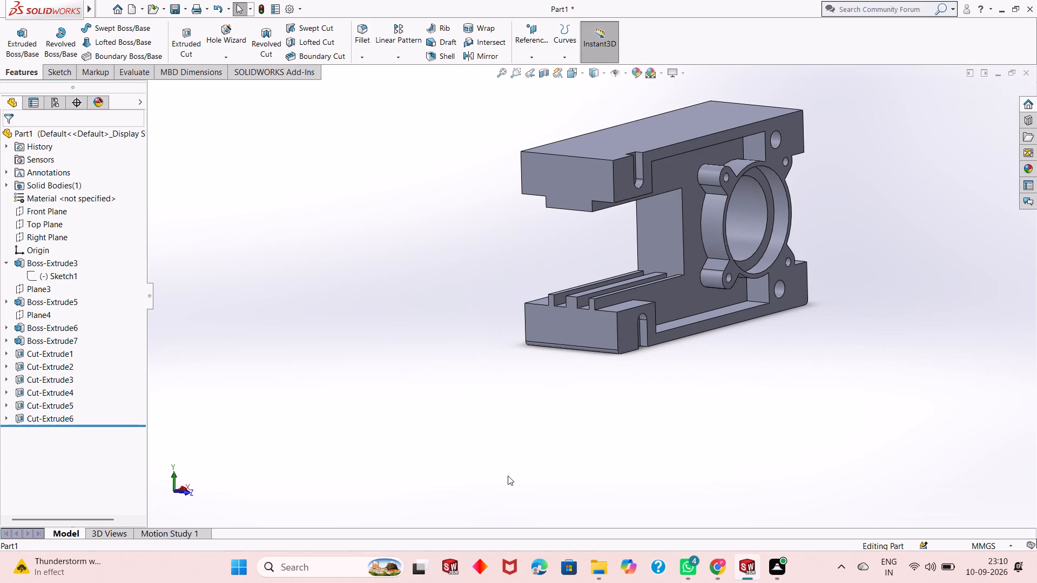
{"action": "scroll", "coordinate": [508, 476], "scroll_direction": "up", "scroll_amount": 1}
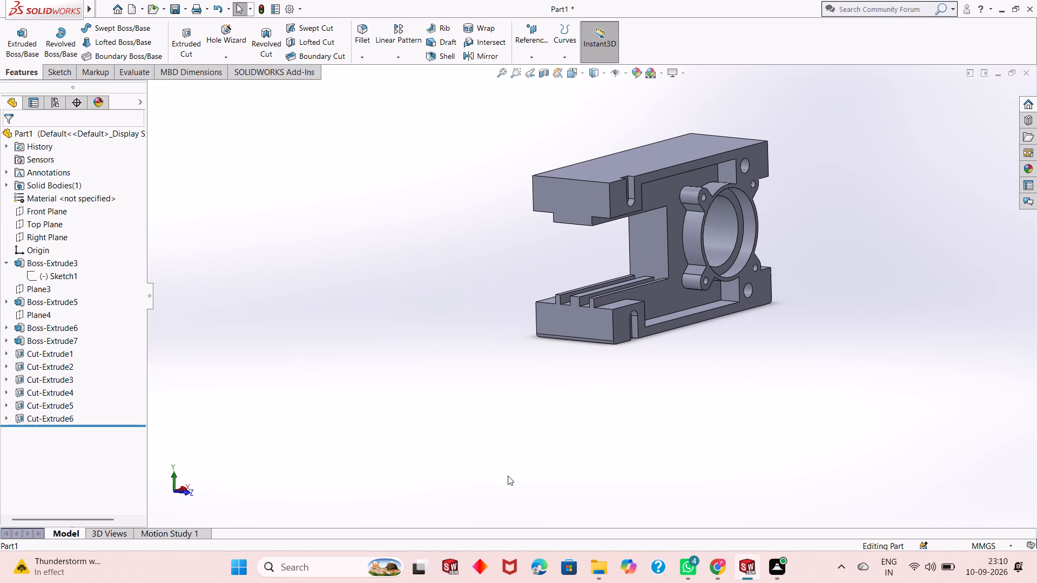
{"action": "scroll", "coordinate": [513, 468], "scroll_direction": "up", "scroll_amount": 1}
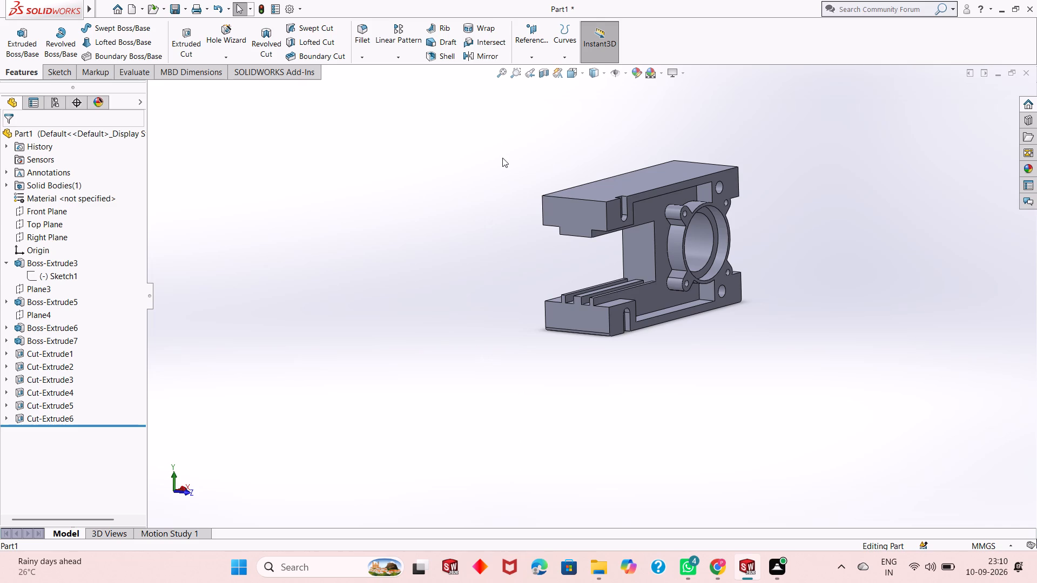
Start a reference plane based on the Front Plane with an offset distance of 0 mm.
{"action": "right_click_drag", "start_coordinate": [509, 129], "coordinate": [493, 124]}
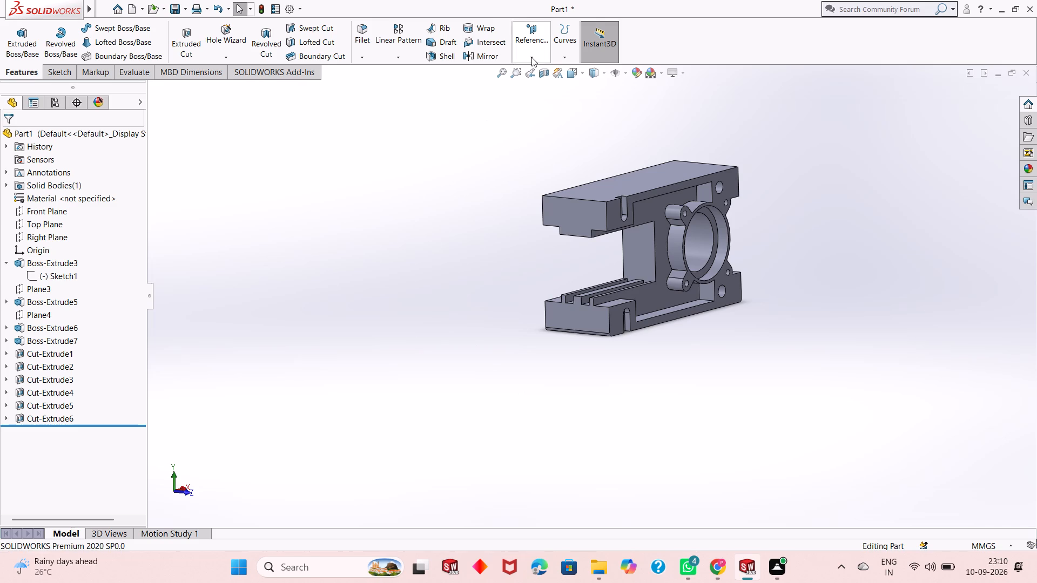
{"action": "left_click", "coordinate": [537, 50]}
{"action": "left_click", "coordinate": [537, 63]}
{"action": "left_click", "coordinate": [537, 69]}
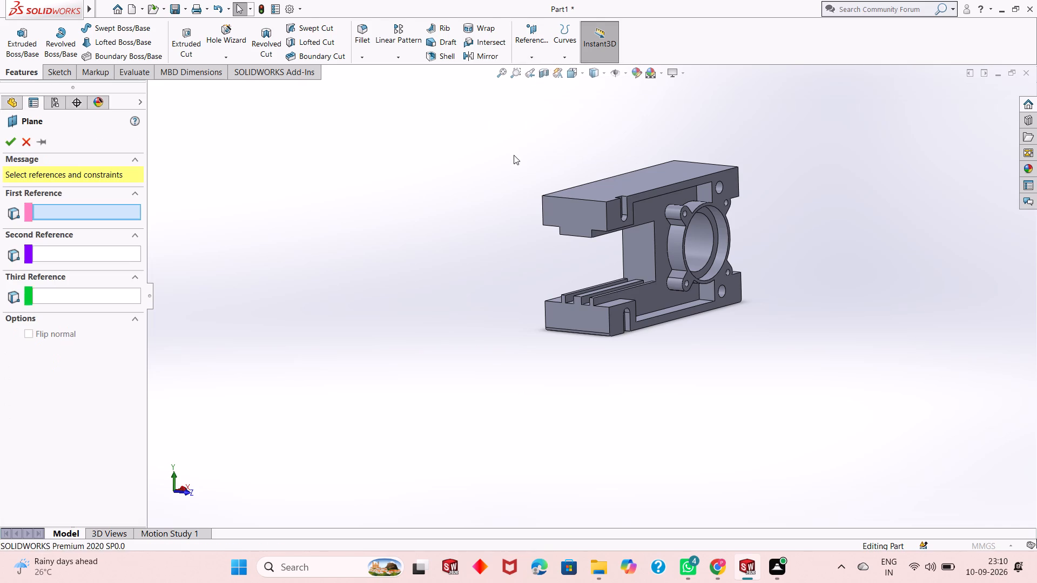
{"action": "left_click", "coordinate": [167, 94]}
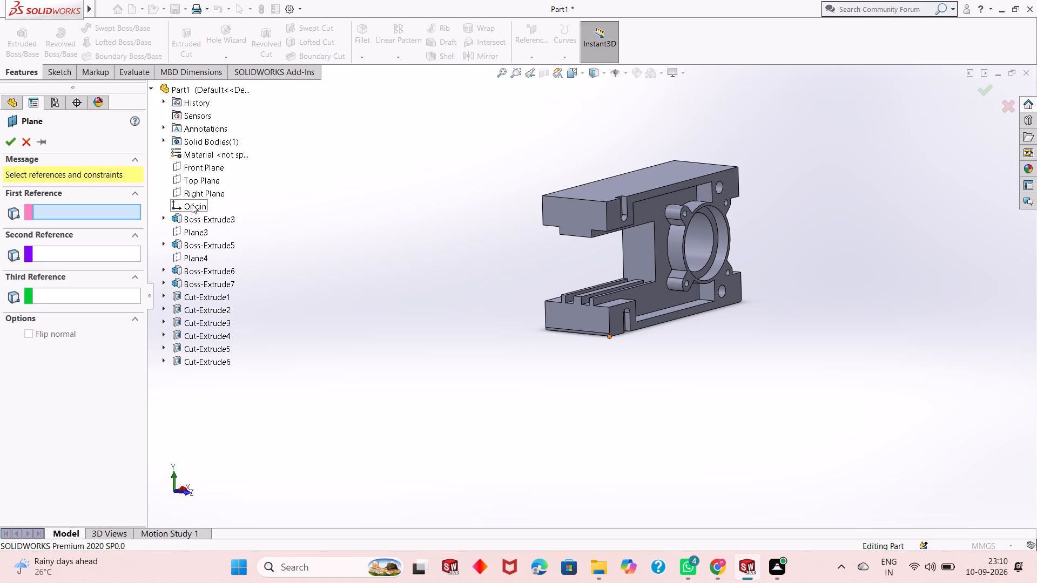
{"action": "left_click", "coordinate": [205, 169]}
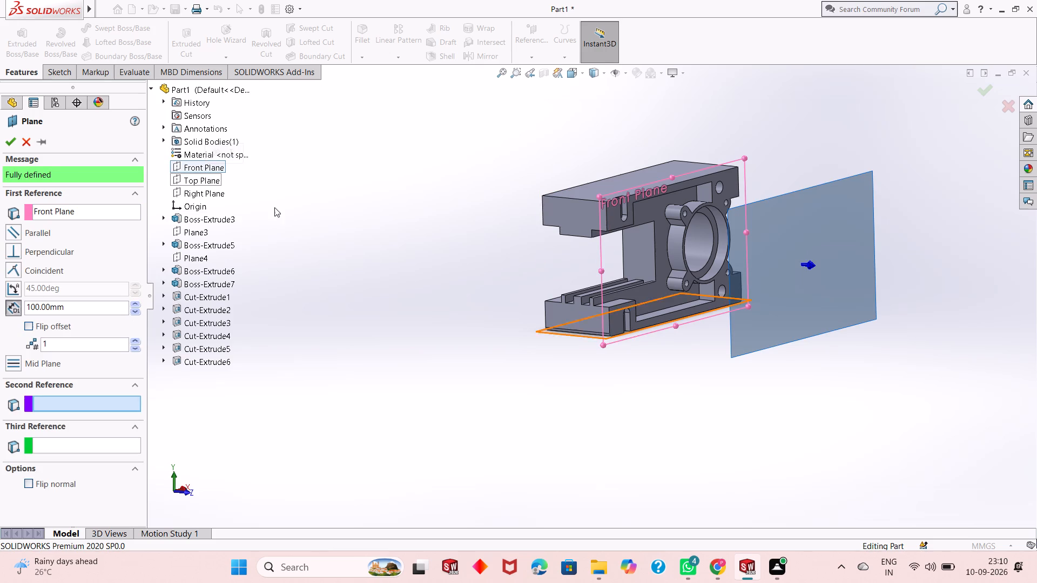
{"action": "double_click", "coordinate": [75, 306]}
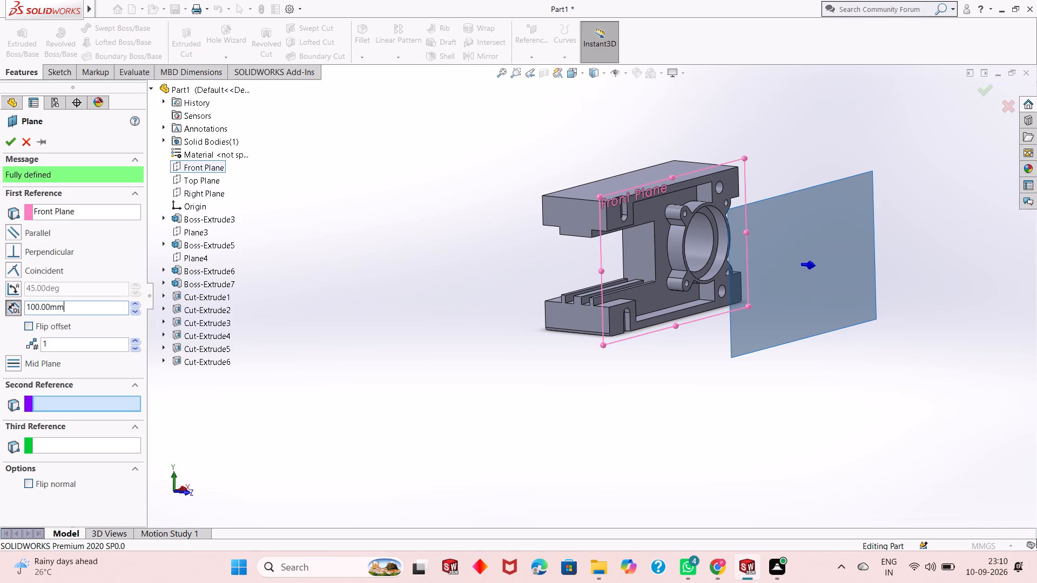
{"action": "key", "text": "0"}
{"action": "key", "text": "Return"}
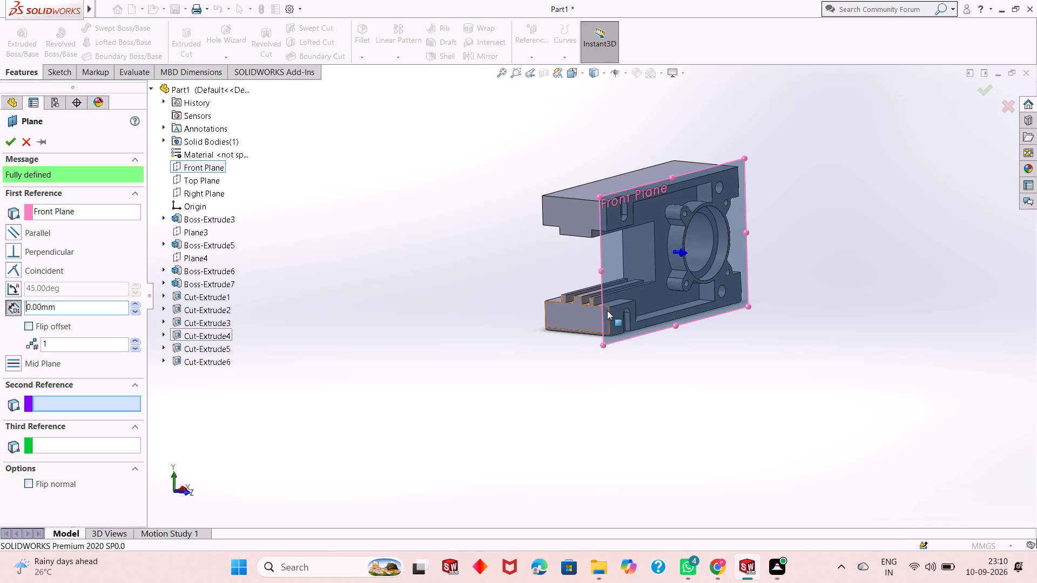
{"action": "scroll", "coordinate": [666, 240], "scroll_direction": "down", "scroll_amount": 5}
{"action": "scroll", "coordinate": [599, 334], "scroll_direction": "up", "scroll_amount": 2}
{"action": "middle_click_drag", "start_coordinate": [576, 360], "coordinate": [591, 347]}
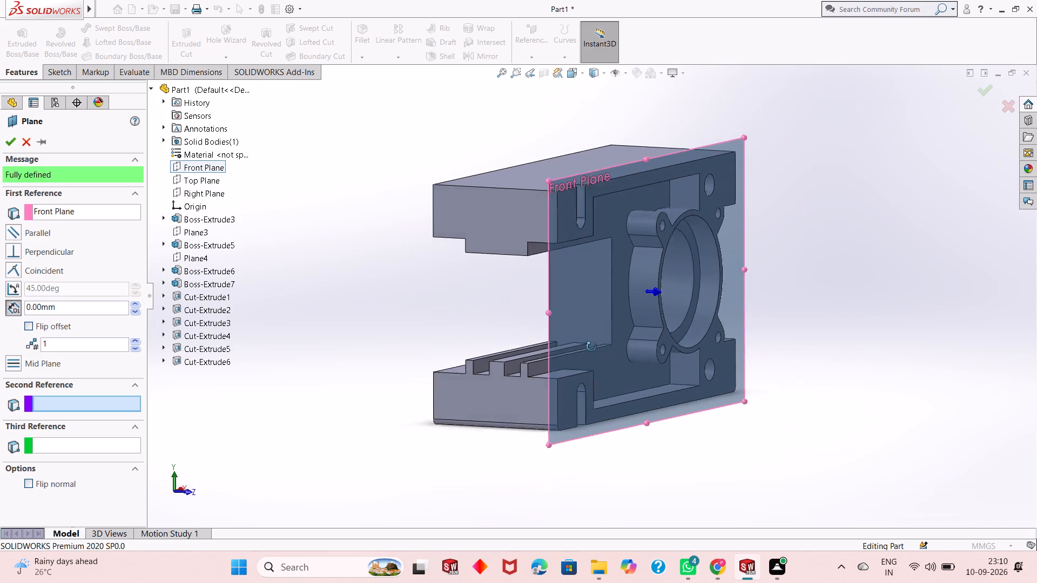
{"action": "middle_click_drag", "start_coordinate": [591, 347], "coordinate": [604, 354]}
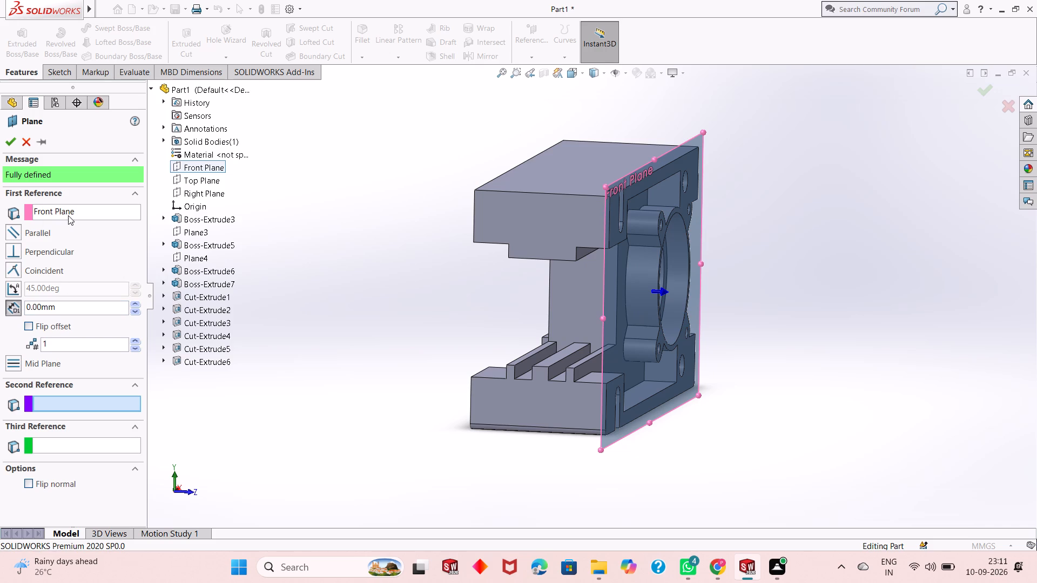
Flip the new plane's offset direction and set its distance from the Front Plane to 12 mm.
{"action": "left_click", "coordinate": [29, 327]}
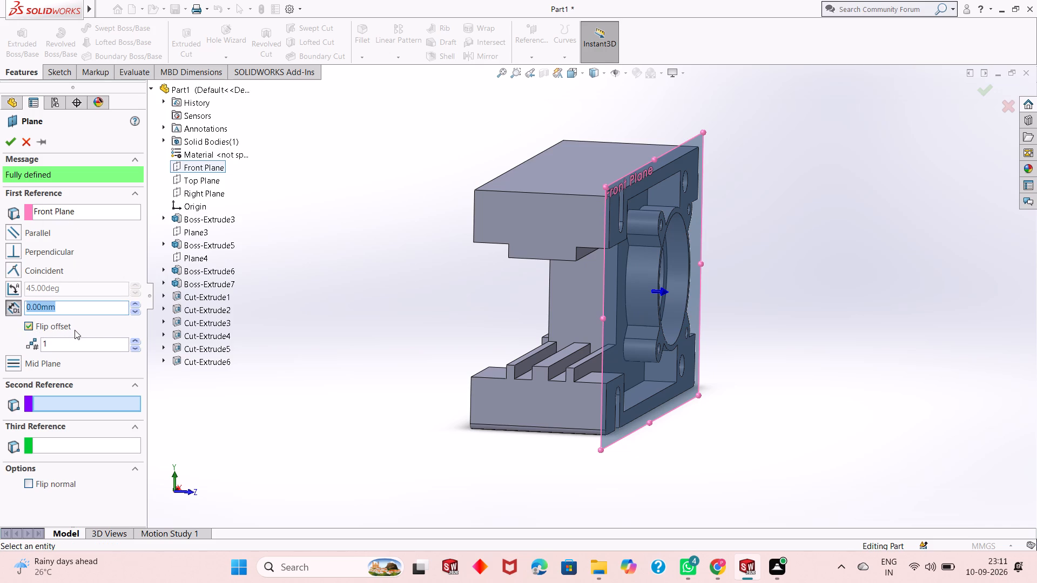
{"action": "type", "text": "12"}
{"action": "key", "text": "Return"}
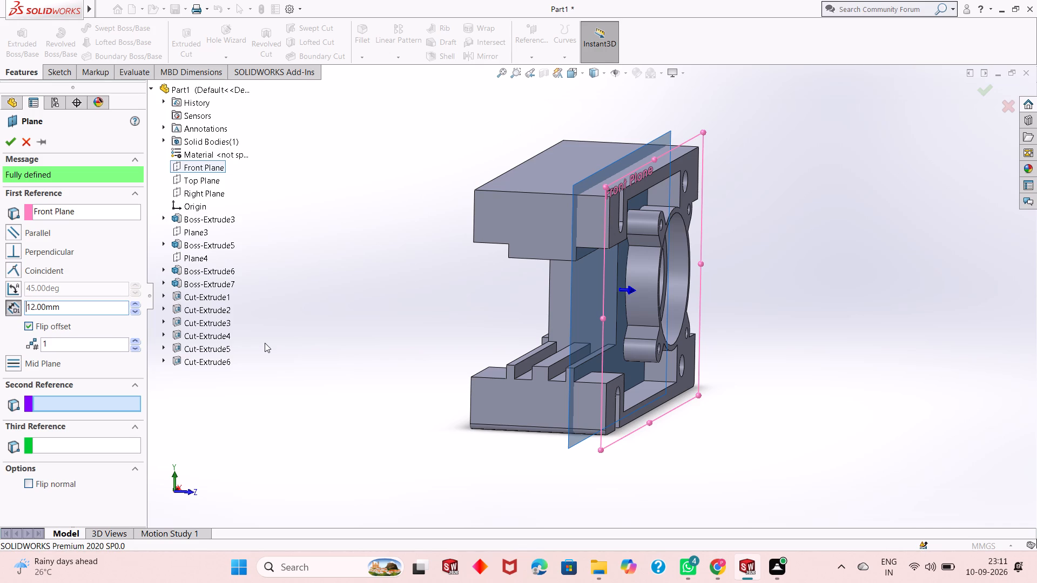
Examine the previewed plane's position relative to the lower arm's ribs and slots from the front and the open end.
{"action": "scroll", "coordinate": [265, 343], "scroll_direction": "down", "scroll_amount": 1}
{"action": "scroll", "coordinate": [265, 343], "scroll_direction": "up", "scroll_amount": 1}
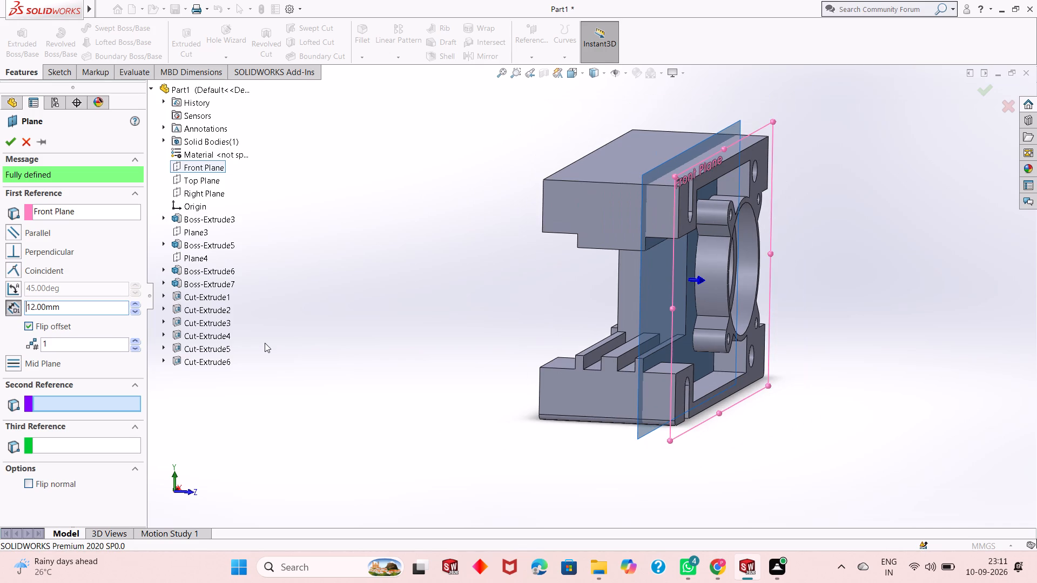
{"action": "scroll", "coordinate": [265, 343], "scroll_direction": "up", "scroll_amount": 1}
{"action": "scroll", "coordinate": [265, 343], "scroll_direction": "down", "scroll_amount": 1}
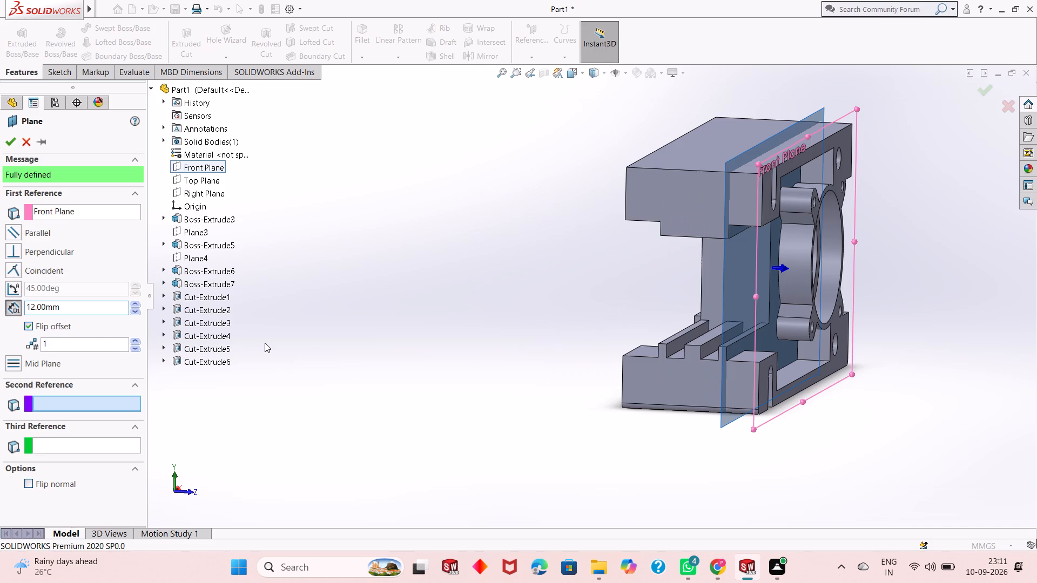
{"action": "scroll", "coordinate": [265, 343], "scroll_direction": "down", "scroll_amount": 1}
{"action": "scroll", "coordinate": [265, 343], "scroll_direction": "up", "scroll_amount": 1}
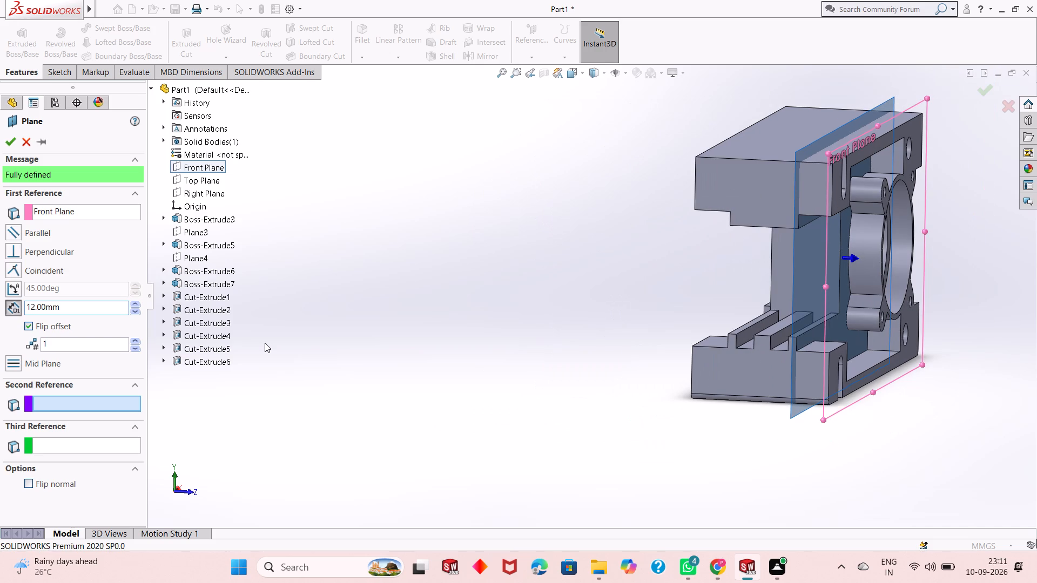
{"action": "scroll", "coordinate": [265, 343], "scroll_direction": "up", "scroll_amount": 1}
{"action": "scroll", "coordinate": [265, 343], "scroll_direction": "down", "scroll_amount": 1}
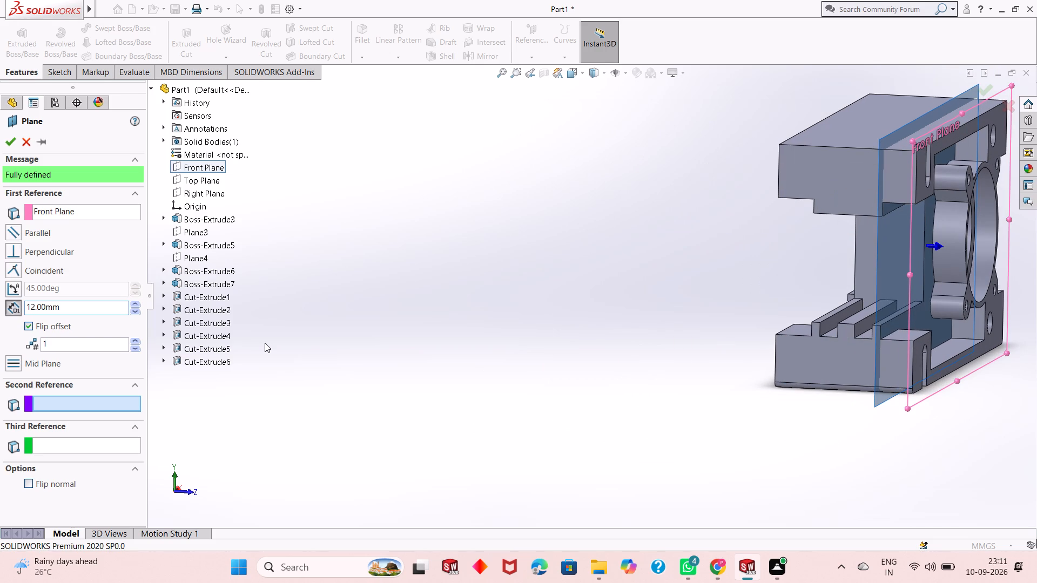
{"action": "scroll", "coordinate": [265, 343], "scroll_direction": "down", "scroll_amount": 1}
{"action": "scroll", "coordinate": [265, 343], "scroll_direction": "up", "scroll_amount": 1}
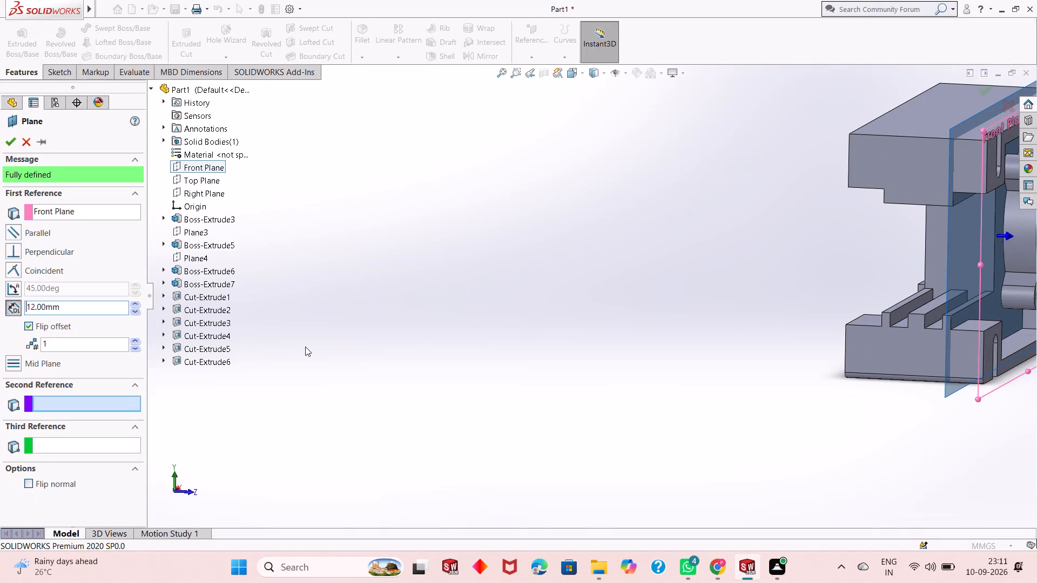
{"action": "scroll", "coordinate": [306, 349], "scroll_direction": "down", "scroll_amount": 1}
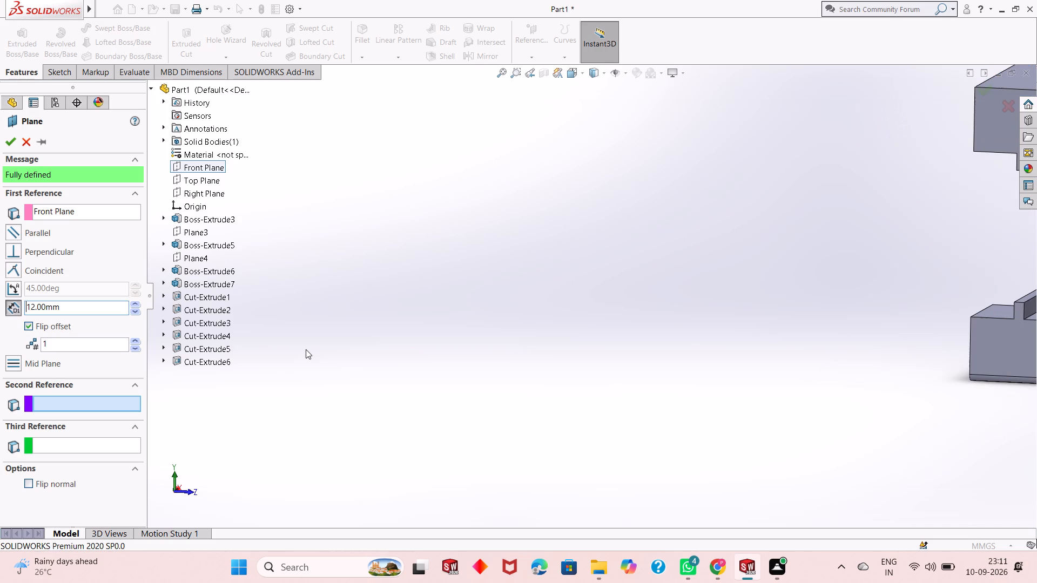
{"action": "scroll", "coordinate": [369, 377], "scroll_direction": "up", "scroll_amount": 2}
{"action": "middle_click_drag", "start_coordinate": [438, 370], "coordinate": [360, 360]}
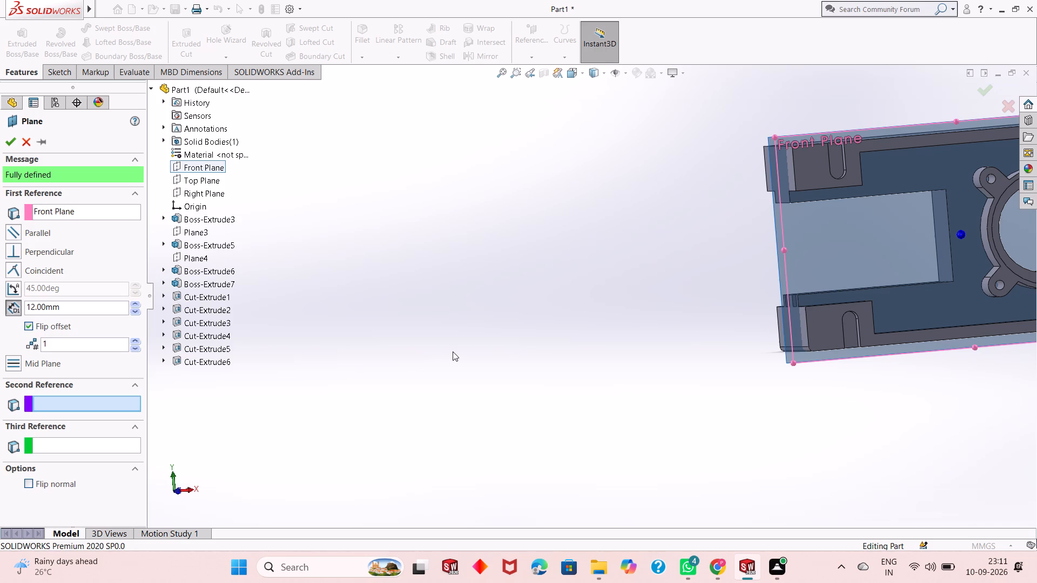
{"action": "scroll", "coordinate": [406, 350], "scroll_direction": "down", "scroll_amount": 1}
{"action": "scroll", "coordinate": [406, 350], "scroll_direction": "up", "scroll_amount": 2}
{"action": "scroll", "coordinate": [472, 306], "scroll_direction": "up", "scroll_amount": 1}
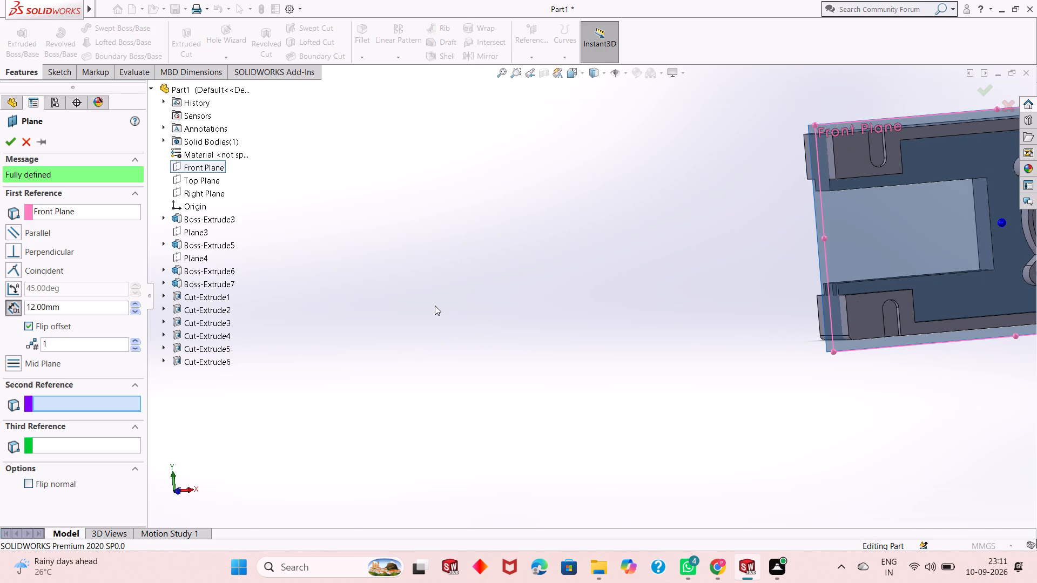
{"action": "scroll", "coordinate": [434, 307], "scroll_direction": "up", "scroll_amount": 3}
{"action": "scroll", "coordinate": [765, 220], "scroll_direction": "down", "scroll_amount": 5}
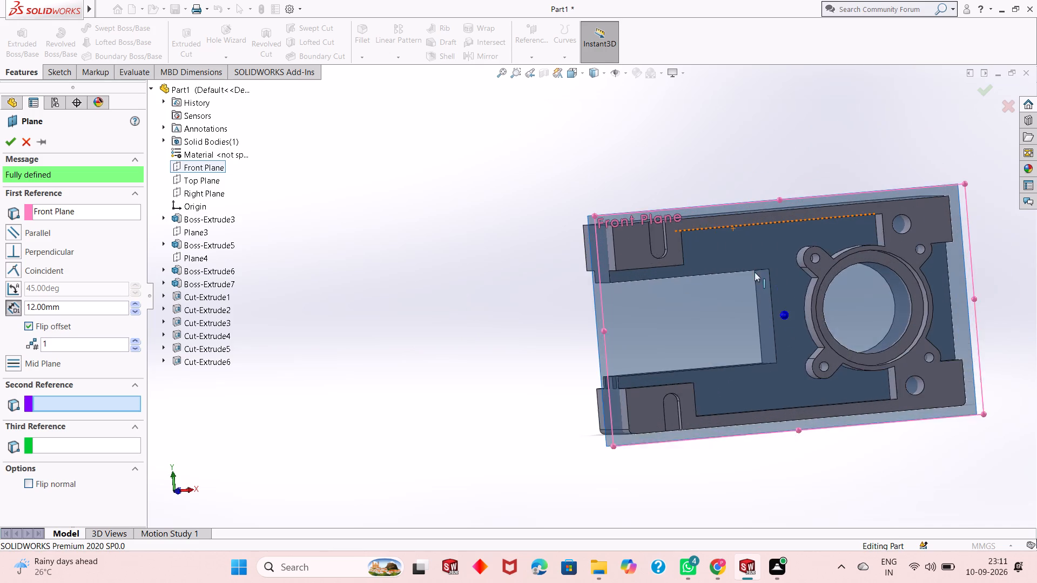
{"action": "scroll", "coordinate": [653, 314], "scroll_direction": "up", "scroll_amount": 4}
{"action": "scroll", "coordinate": [729, 300], "scroll_direction": "down", "scroll_amount": 2}
{"action": "middle_click_drag", "start_coordinate": [703, 303], "coordinate": [721, 303]}
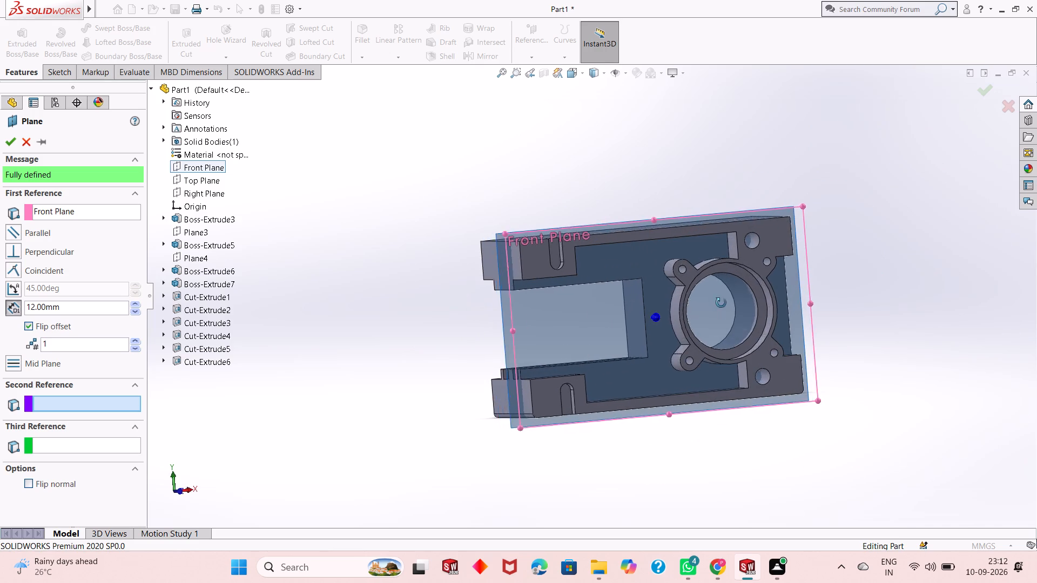
{"action": "middle_click_drag", "start_coordinate": [721, 303], "coordinate": [799, 300]}
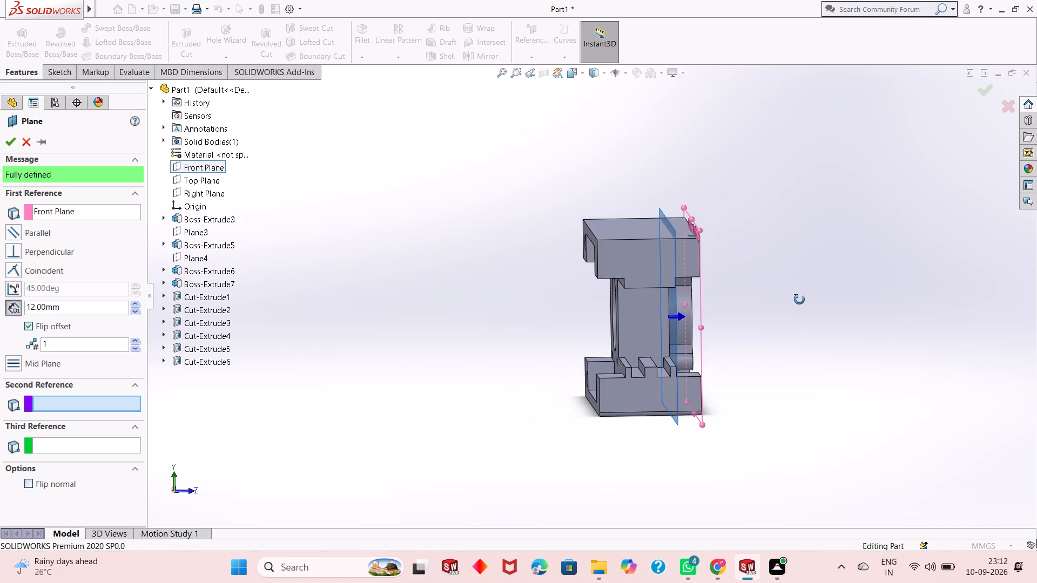
{"action": "middle_click_drag", "start_coordinate": [799, 300], "coordinate": [779, 303]}
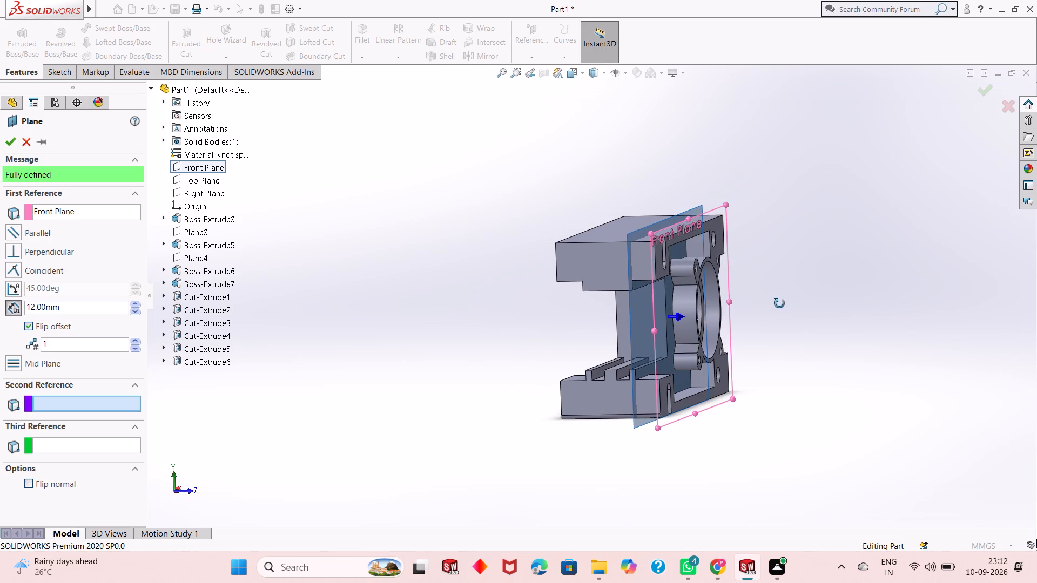
{"action": "middle_click_drag", "start_coordinate": [779, 303], "coordinate": [779, 297]}
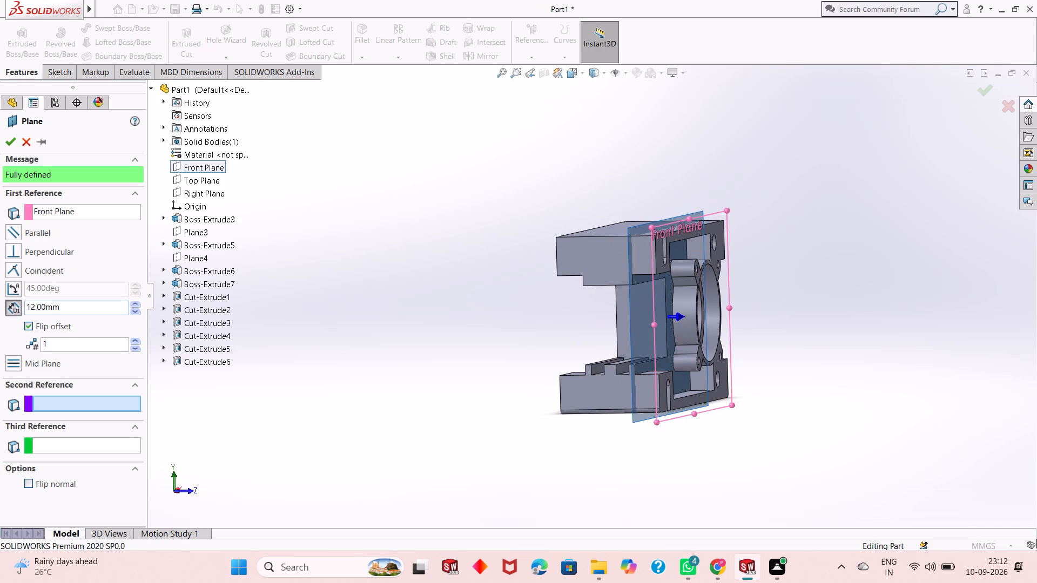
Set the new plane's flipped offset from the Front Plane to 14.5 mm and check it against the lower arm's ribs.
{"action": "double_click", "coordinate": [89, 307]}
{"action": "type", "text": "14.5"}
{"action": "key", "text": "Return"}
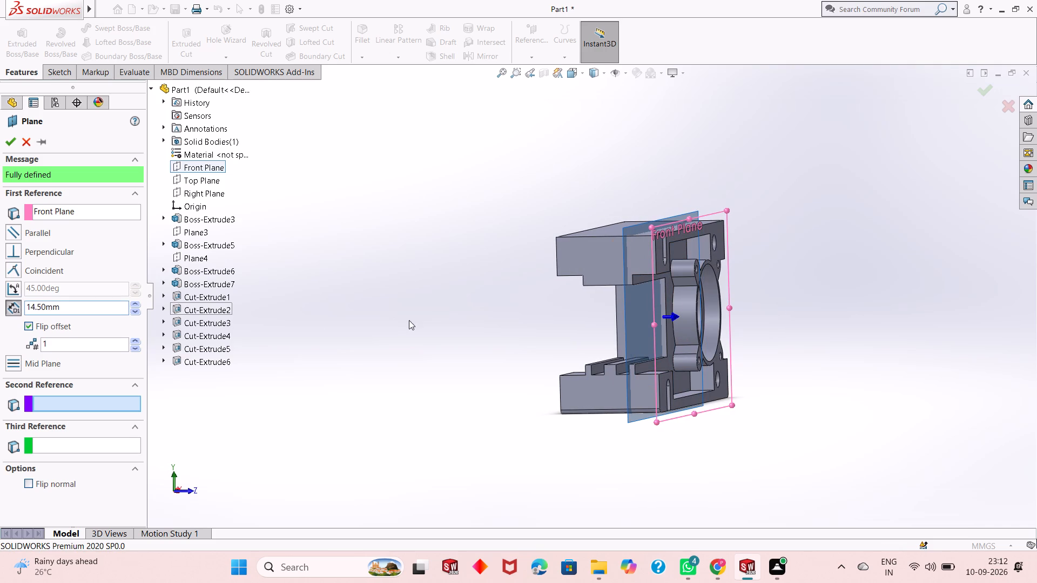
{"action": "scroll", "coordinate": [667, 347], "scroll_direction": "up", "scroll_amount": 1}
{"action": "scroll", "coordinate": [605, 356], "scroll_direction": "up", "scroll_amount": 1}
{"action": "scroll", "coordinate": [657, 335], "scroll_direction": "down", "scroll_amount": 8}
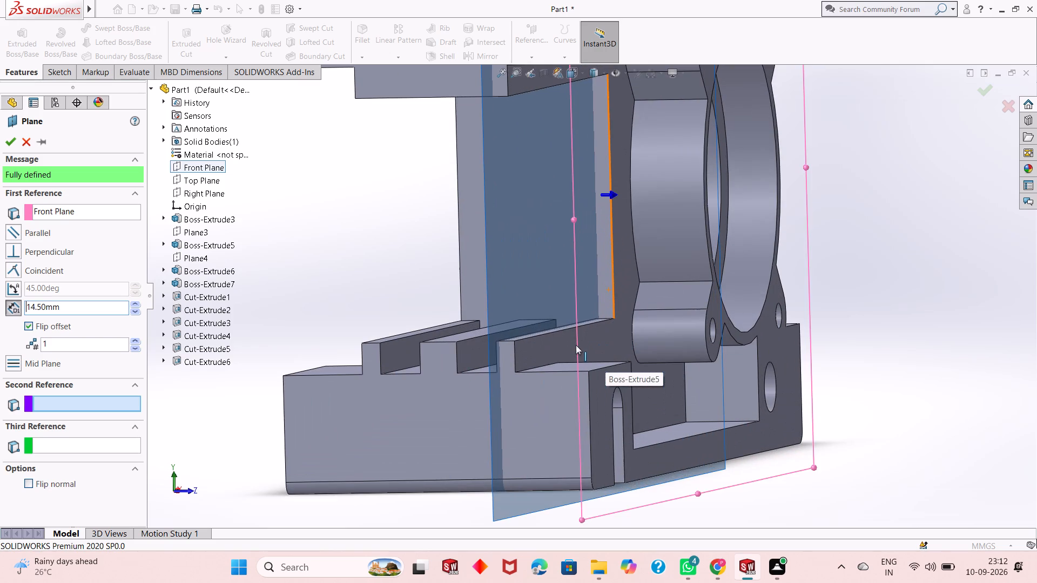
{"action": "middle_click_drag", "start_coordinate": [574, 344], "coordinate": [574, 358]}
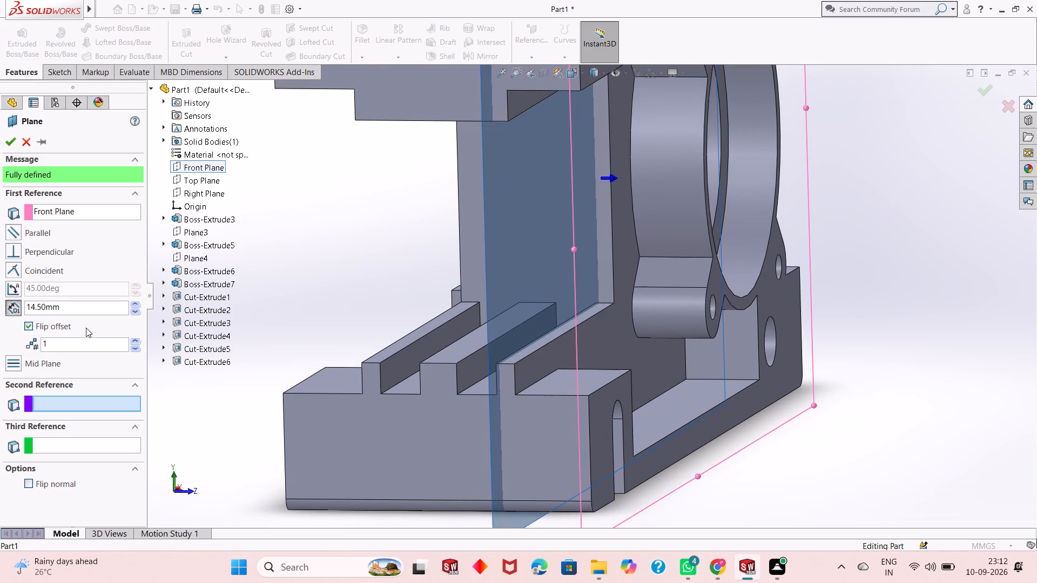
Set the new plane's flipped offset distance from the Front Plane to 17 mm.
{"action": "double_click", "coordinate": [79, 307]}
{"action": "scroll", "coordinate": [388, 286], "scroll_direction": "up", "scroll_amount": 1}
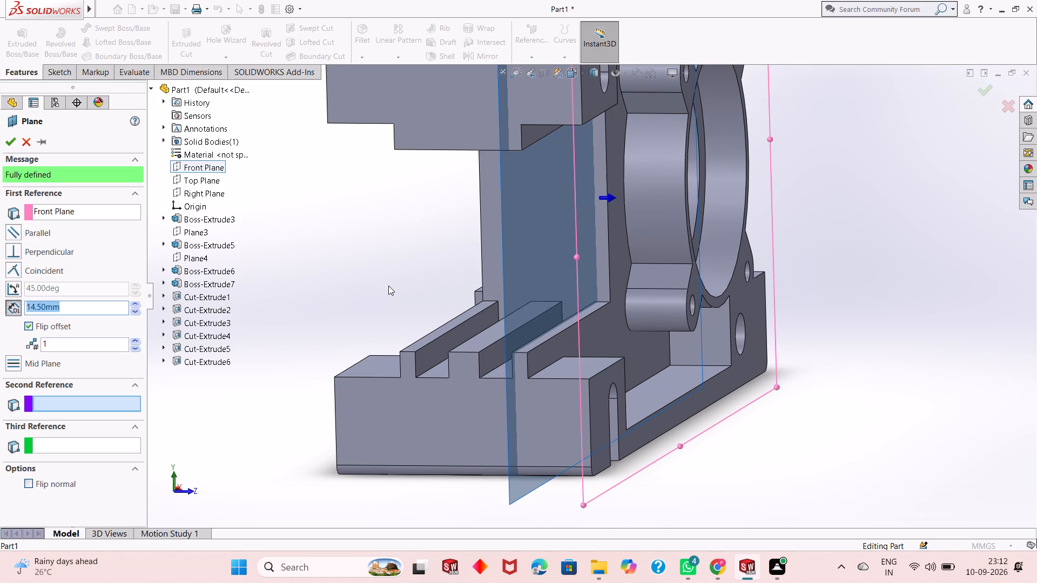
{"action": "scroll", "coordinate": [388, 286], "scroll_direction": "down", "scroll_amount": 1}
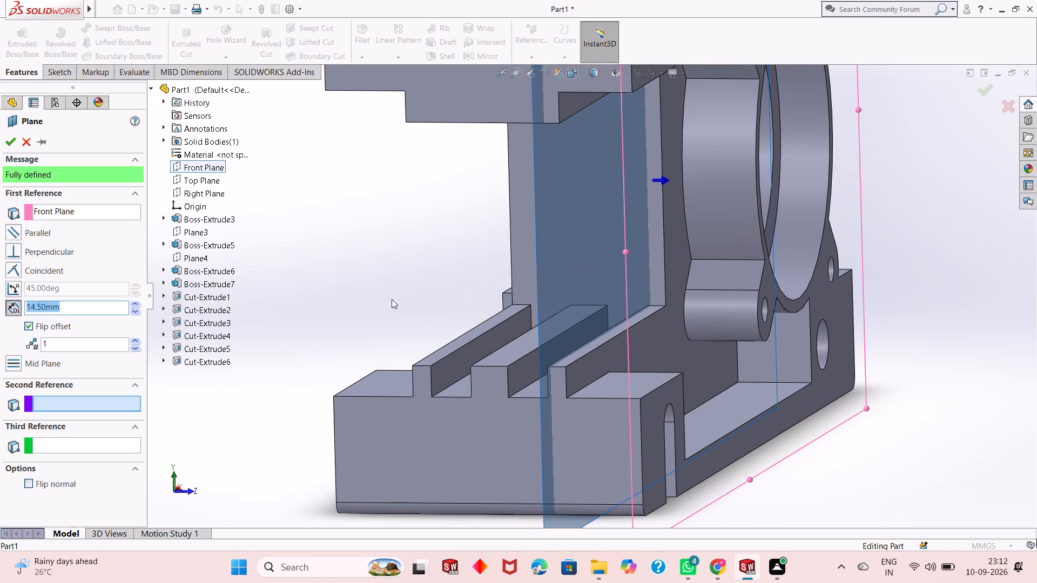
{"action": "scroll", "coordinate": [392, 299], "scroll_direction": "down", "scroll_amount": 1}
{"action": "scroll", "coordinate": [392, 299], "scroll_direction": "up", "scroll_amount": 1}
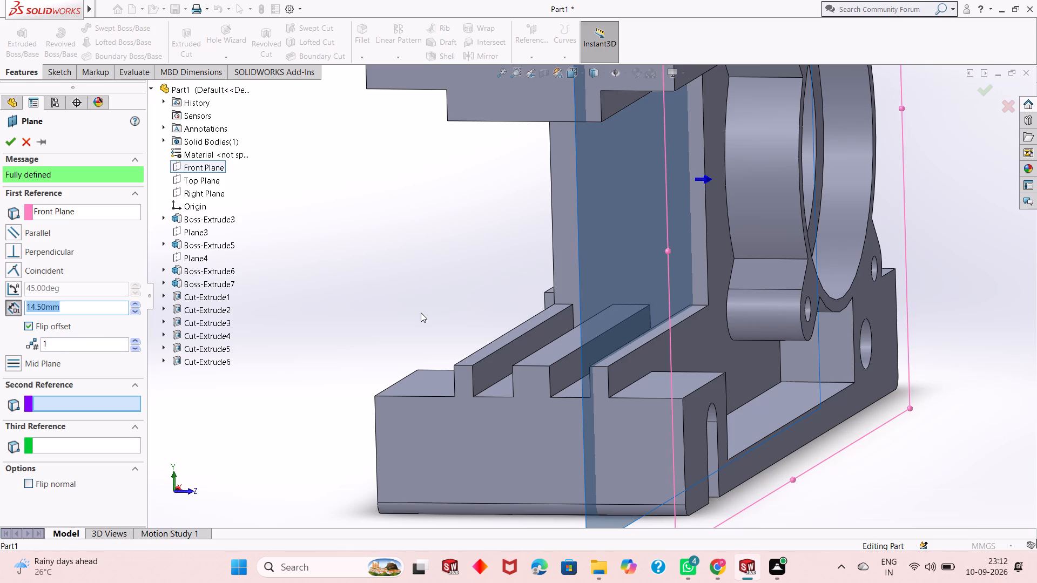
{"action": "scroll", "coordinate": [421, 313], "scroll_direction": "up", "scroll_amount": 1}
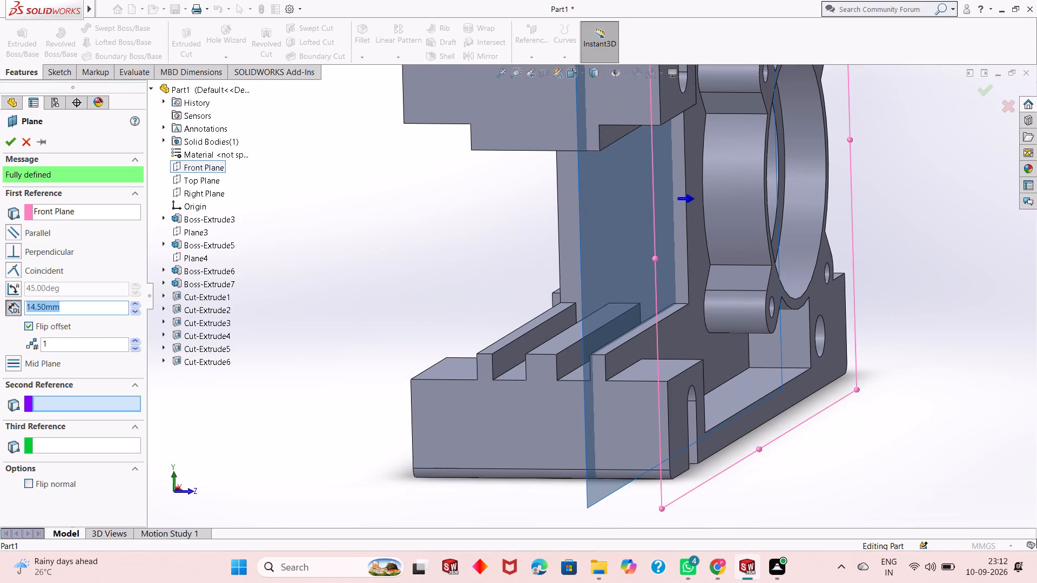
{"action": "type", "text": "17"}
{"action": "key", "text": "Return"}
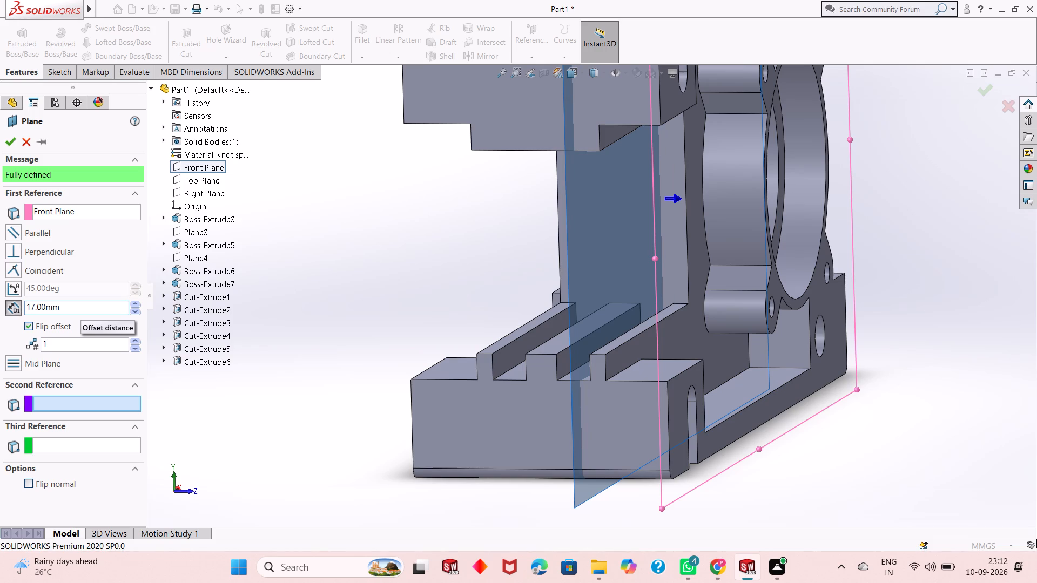
Examine the previewed plane's position relative to the lower arm's ribs and slots from the open end and the side.
{"action": "scroll", "coordinate": [160, 291], "scroll_direction": "down", "scroll_amount": 2}
{"action": "scroll", "coordinate": [296, 272], "scroll_direction": "up", "scroll_amount": 2}
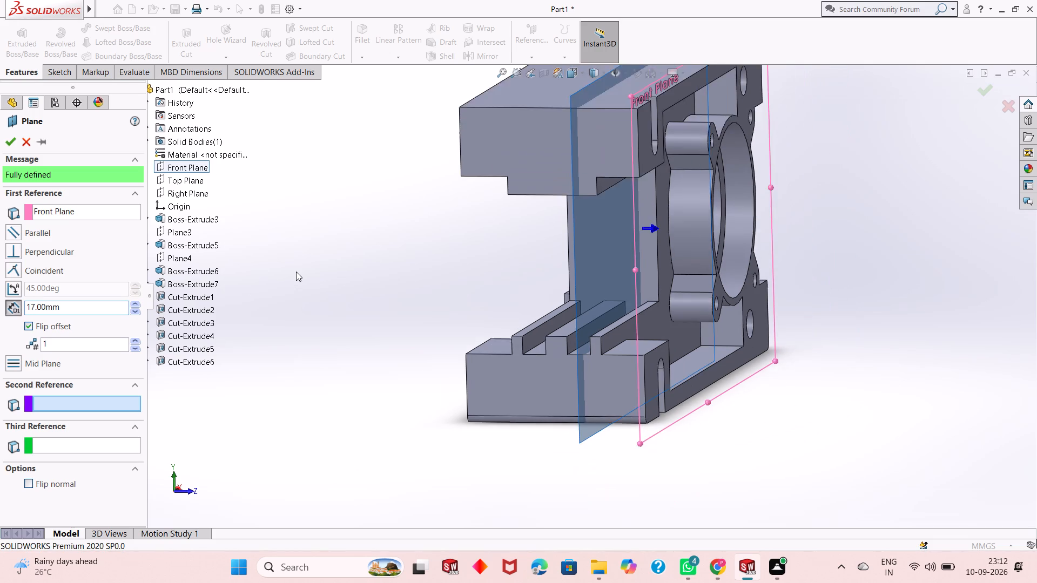
{"action": "scroll", "coordinate": [295, 273], "scroll_direction": "up", "scroll_amount": 2}
{"action": "scroll", "coordinate": [523, 249], "scroll_direction": "down", "scroll_amount": 3}
{"action": "scroll", "coordinate": [619, 334], "scroll_direction": "up", "scroll_amount": 1}
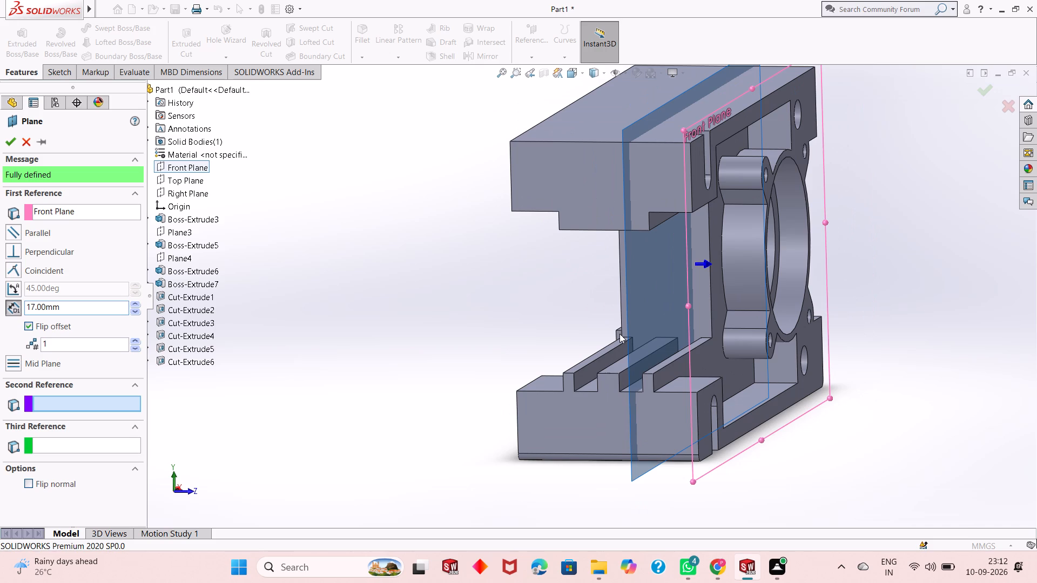
{"action": "scroll", "coordinate": [702, 252], "scroll_direction": "down", "scroll_amount": 1}
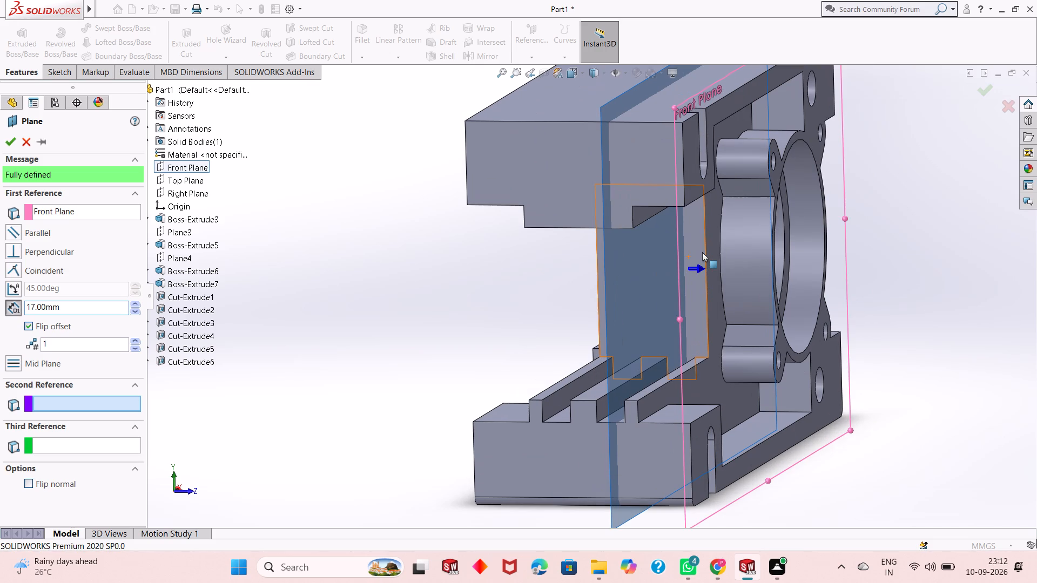
{"action": "middle_click_drag", "start_coordinate": [693, 276], "coordinate": [698, 306]}
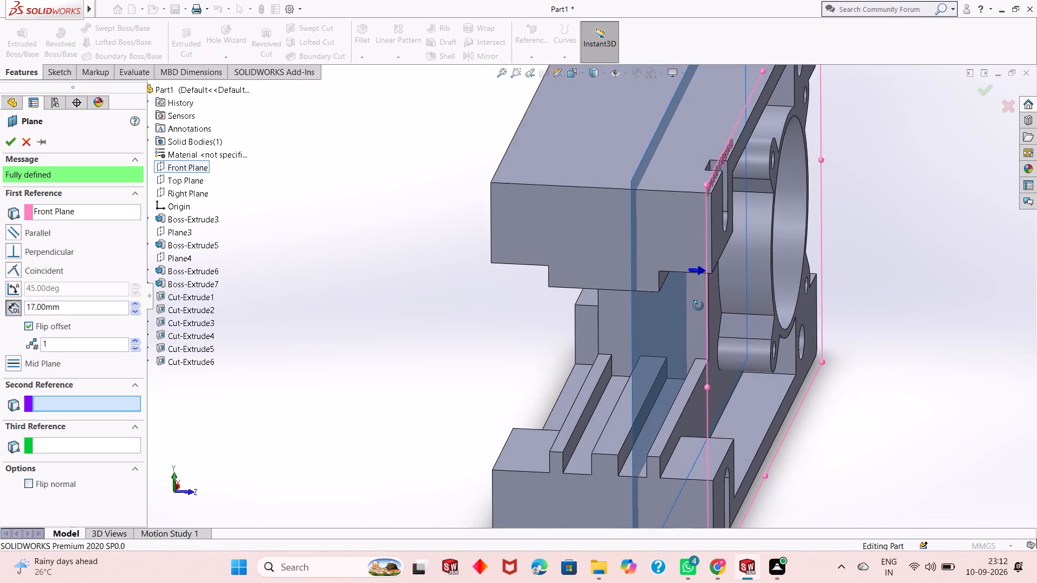
{"action": "middle_click_drag", "start_coordinate": [698, 306], "coordinate": [709, 304]}
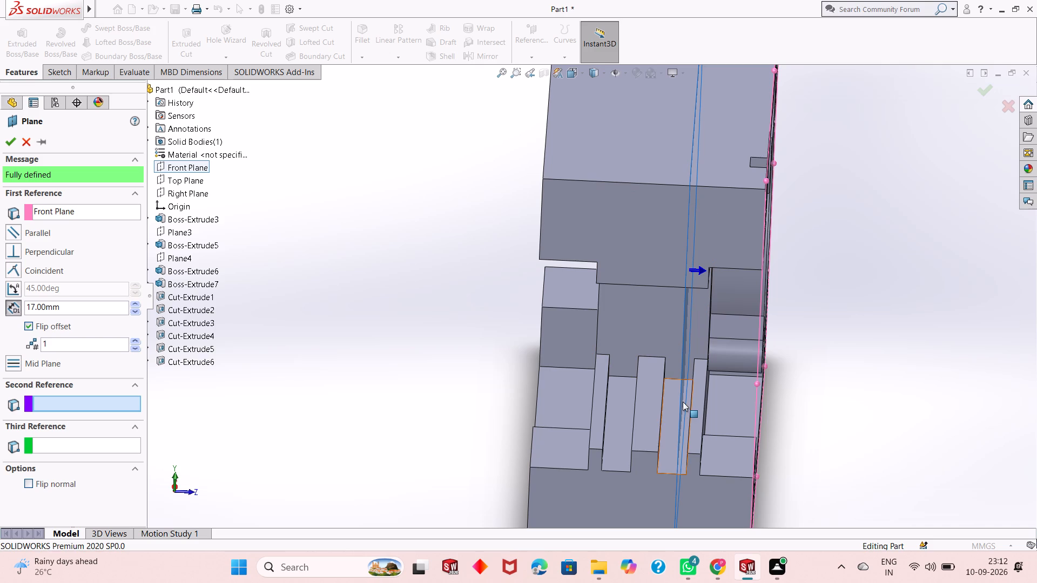
{"action": "scroll", "coordinate": [696, 402], "scroll_direction": "up", "scroll_amount": 1}
{"action": "scroll", "coordinate": [694, 399], "scroll_direction": "down", "scroll_amount": 1}
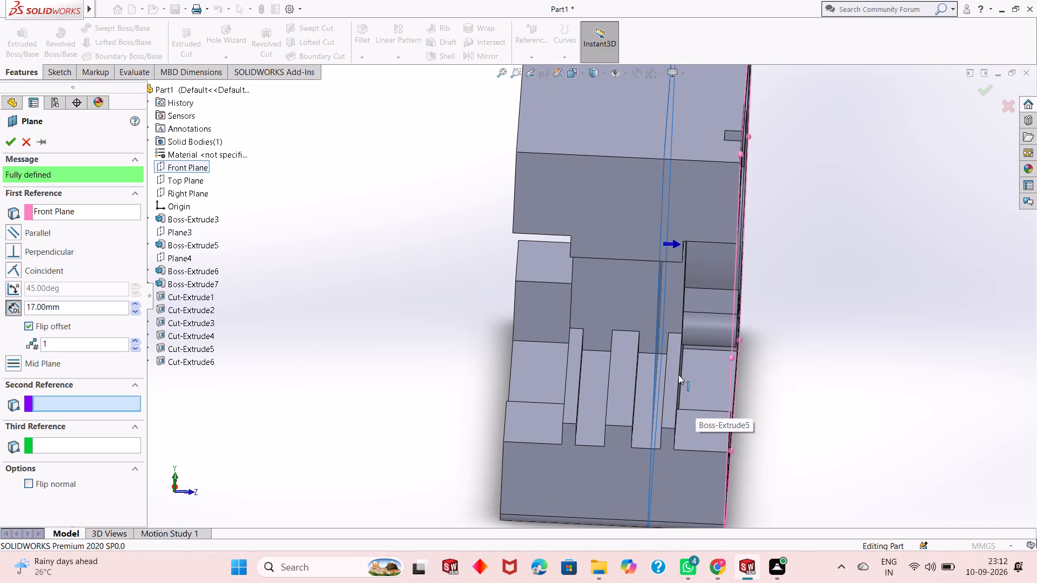
{"action": "scroll", "coordinate": [676, 370], "scroll_direction": "down", "scroll_amount": 1}
{"action": "scroll", "coordinate": [676, 369], "scroll_direction": "up", "scroll_amount": 1}
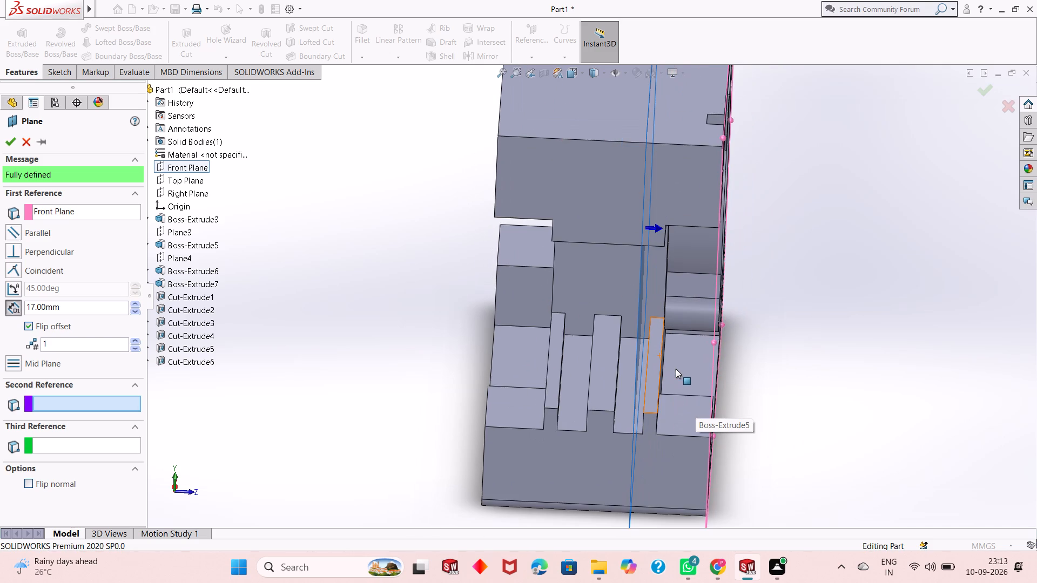
{"action": "middle_click_drag", "start_coordinate": [675, 369], "coordinate": [659, 349]}
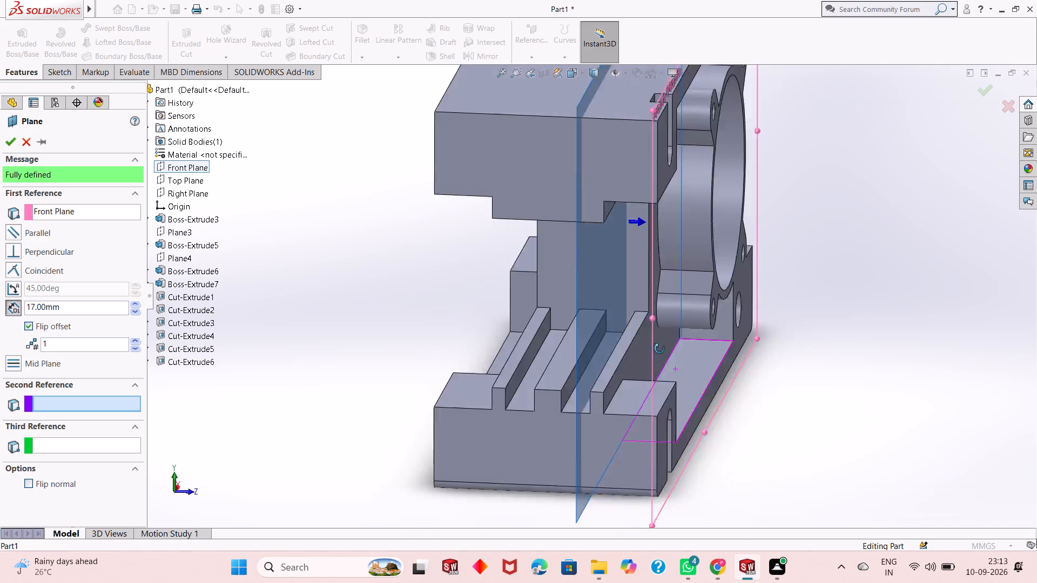
{"action": "middle_click_drag", "start_coordinate": [659, 349], "coordinate": [603, 355]}
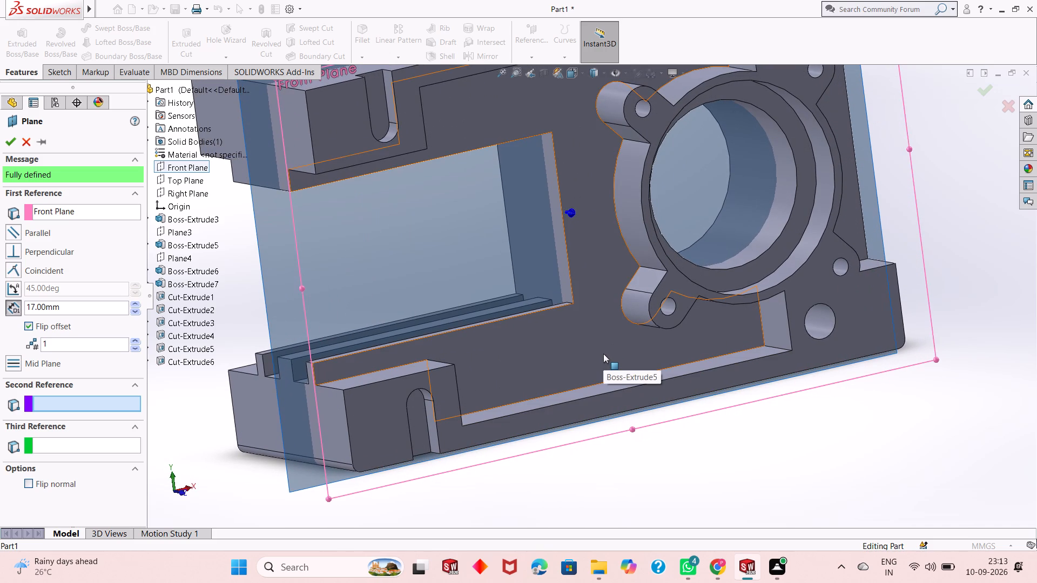
{"action": "middle_click_drag", "start_coordinate": [603, 354], "coordinate": [645, 358]}
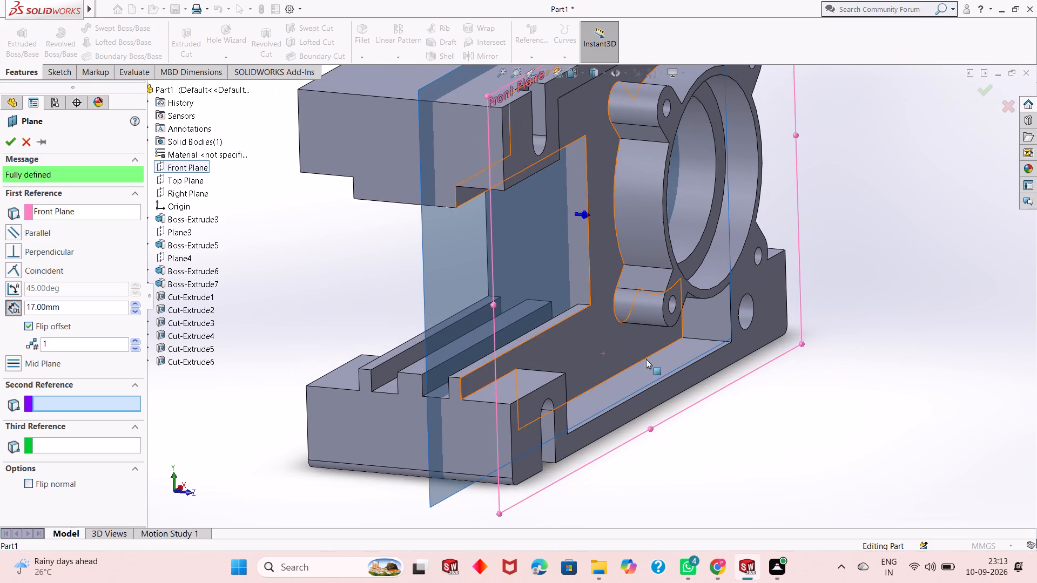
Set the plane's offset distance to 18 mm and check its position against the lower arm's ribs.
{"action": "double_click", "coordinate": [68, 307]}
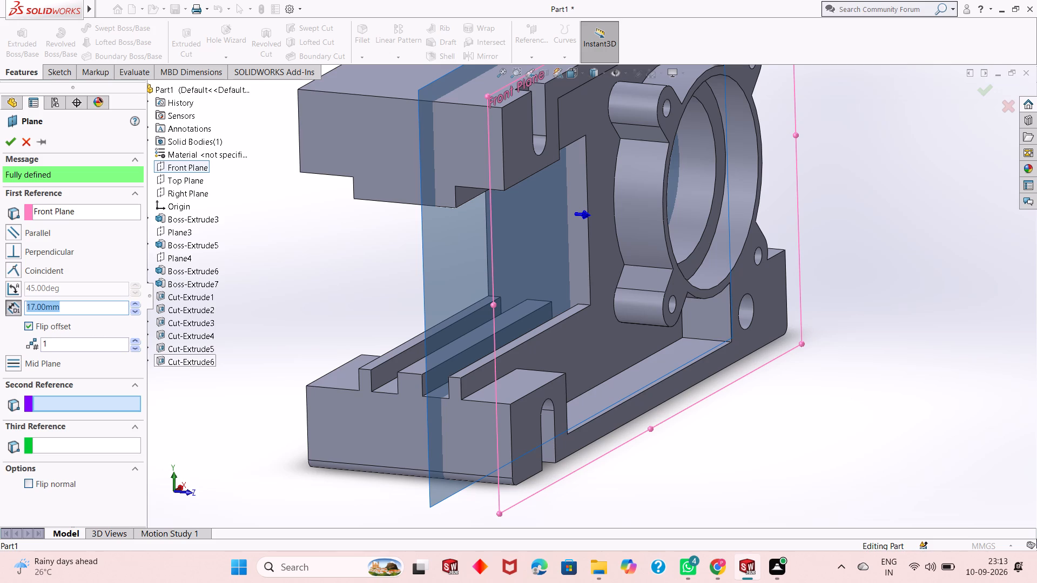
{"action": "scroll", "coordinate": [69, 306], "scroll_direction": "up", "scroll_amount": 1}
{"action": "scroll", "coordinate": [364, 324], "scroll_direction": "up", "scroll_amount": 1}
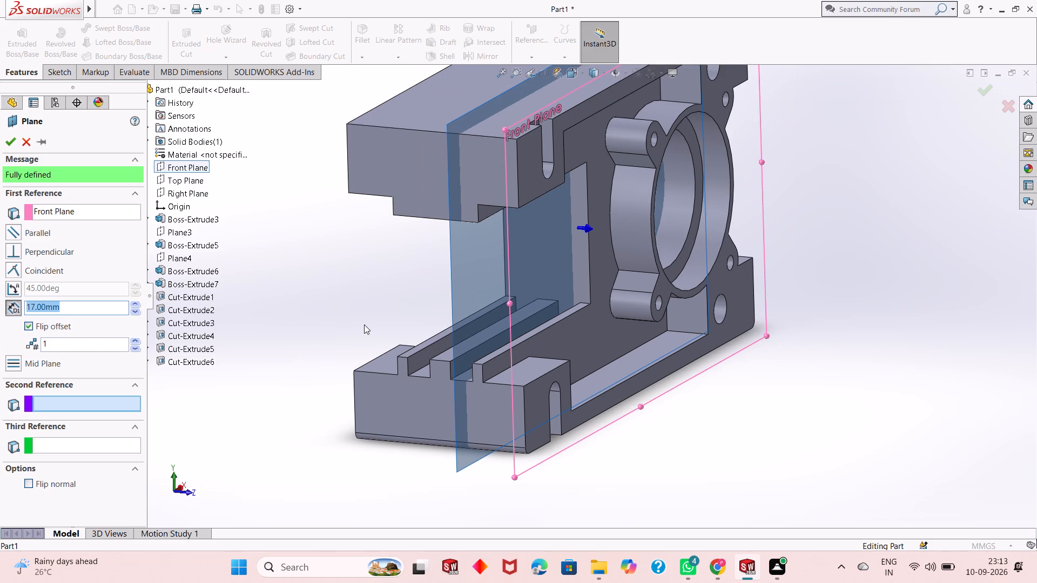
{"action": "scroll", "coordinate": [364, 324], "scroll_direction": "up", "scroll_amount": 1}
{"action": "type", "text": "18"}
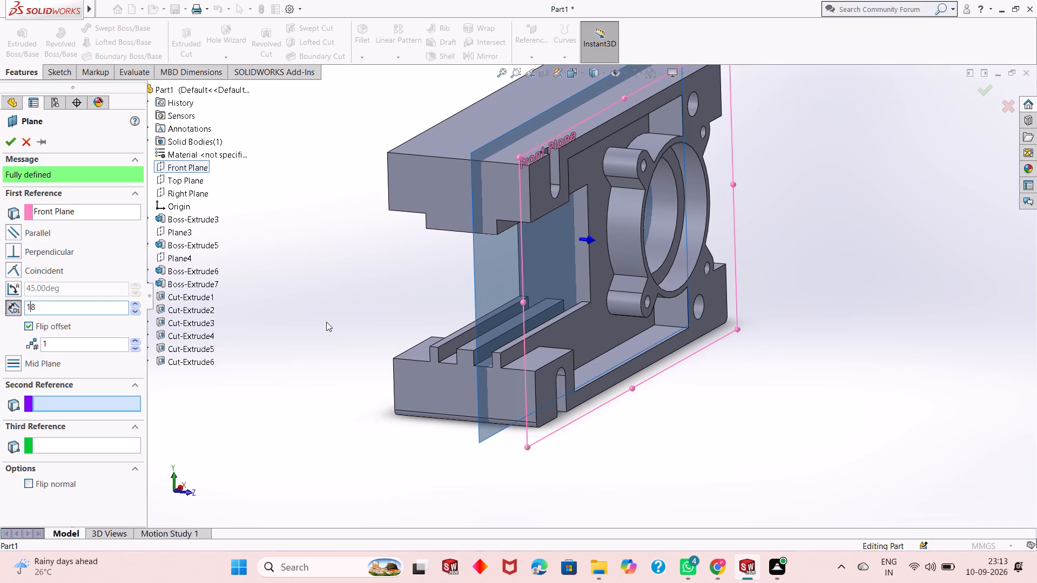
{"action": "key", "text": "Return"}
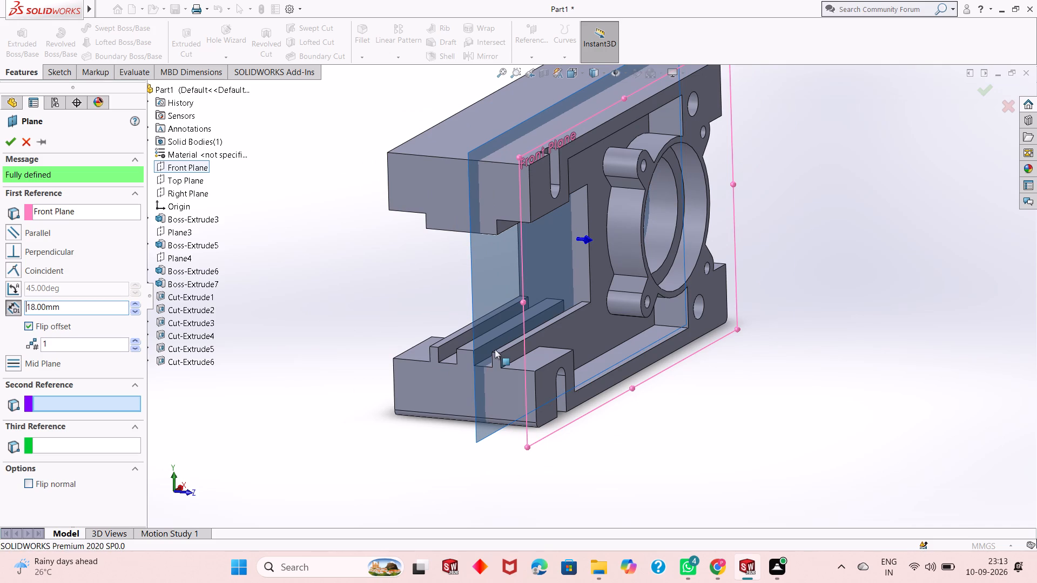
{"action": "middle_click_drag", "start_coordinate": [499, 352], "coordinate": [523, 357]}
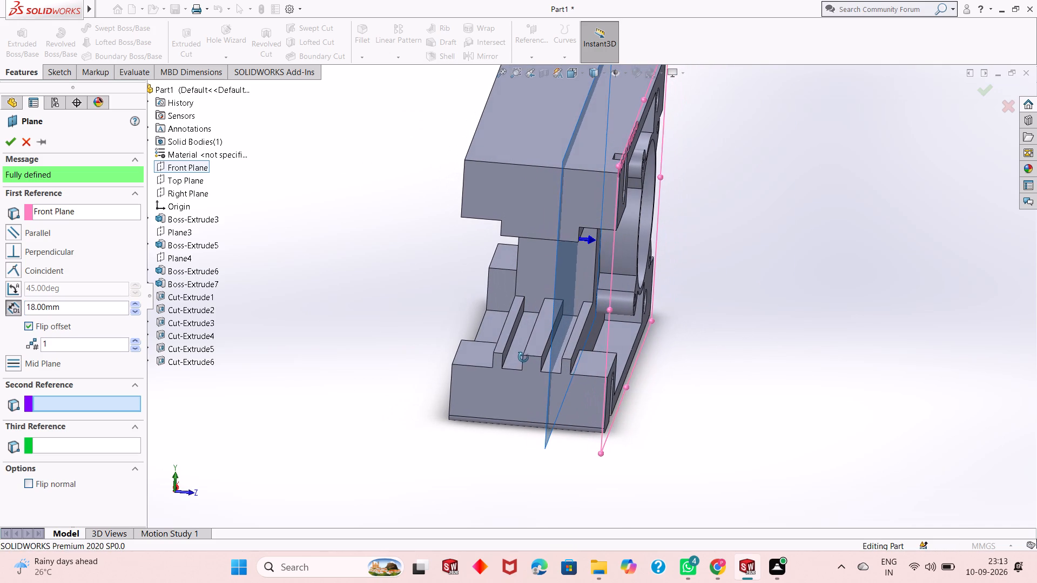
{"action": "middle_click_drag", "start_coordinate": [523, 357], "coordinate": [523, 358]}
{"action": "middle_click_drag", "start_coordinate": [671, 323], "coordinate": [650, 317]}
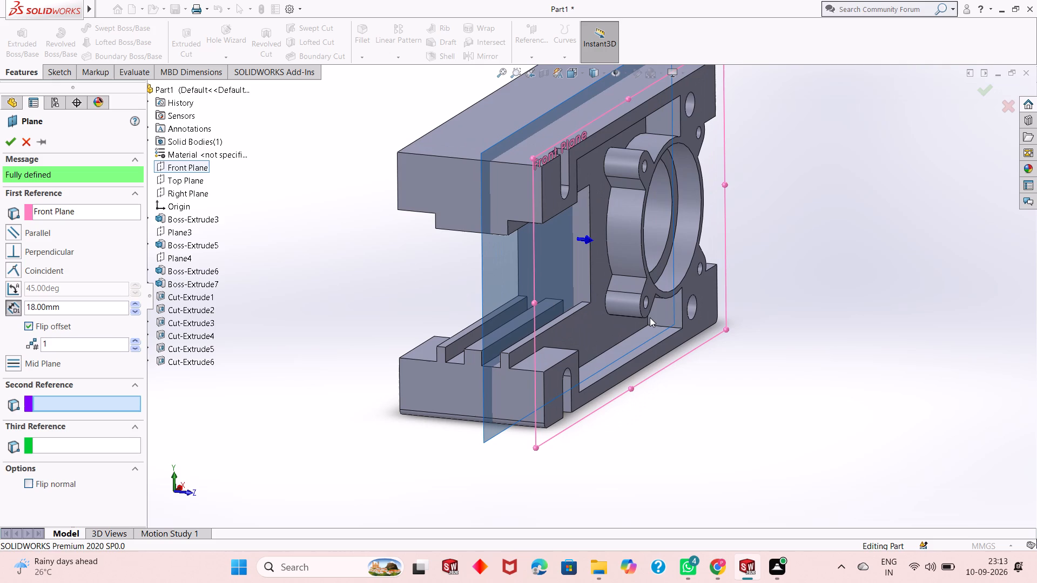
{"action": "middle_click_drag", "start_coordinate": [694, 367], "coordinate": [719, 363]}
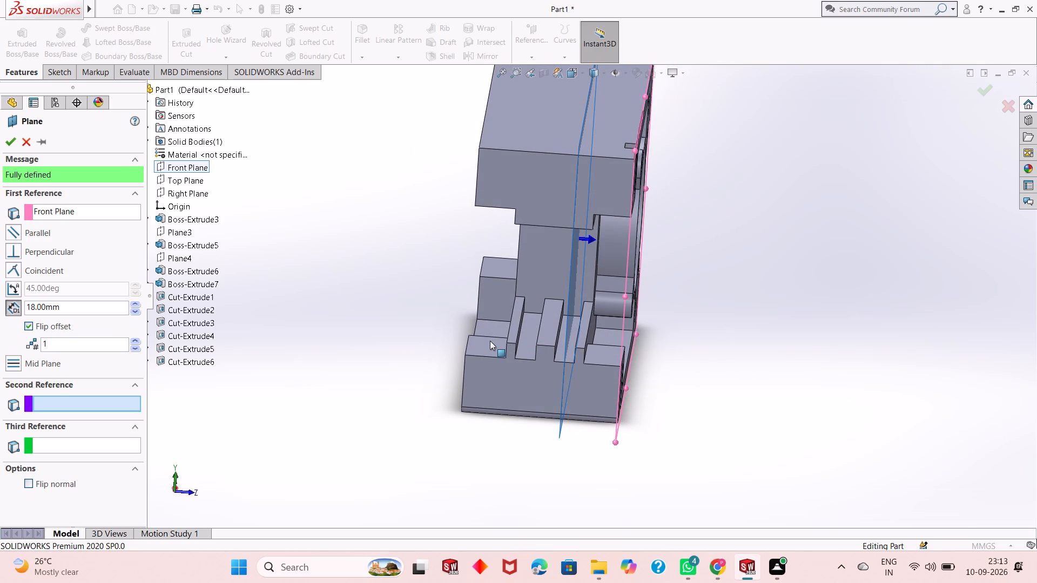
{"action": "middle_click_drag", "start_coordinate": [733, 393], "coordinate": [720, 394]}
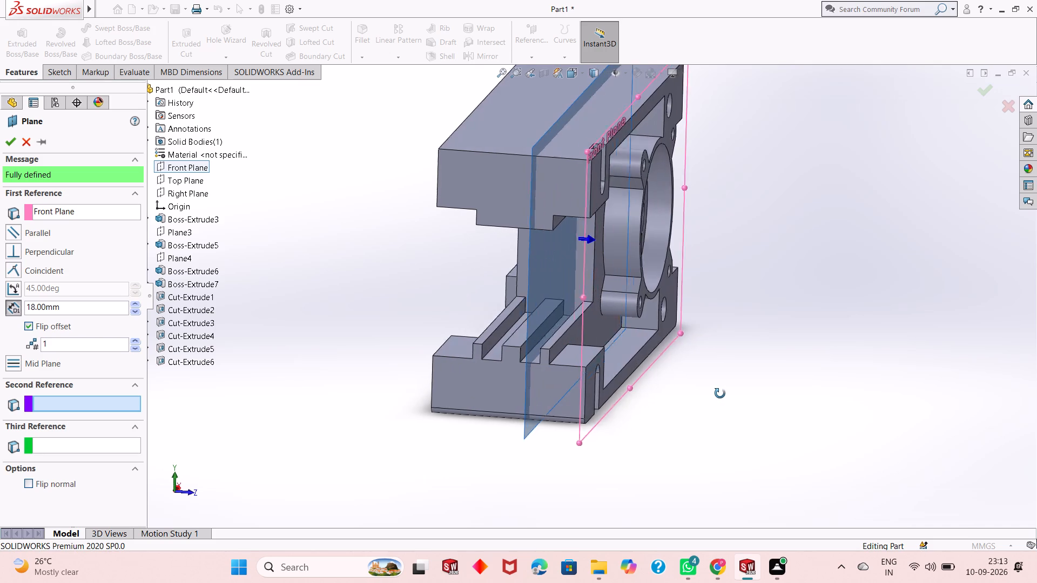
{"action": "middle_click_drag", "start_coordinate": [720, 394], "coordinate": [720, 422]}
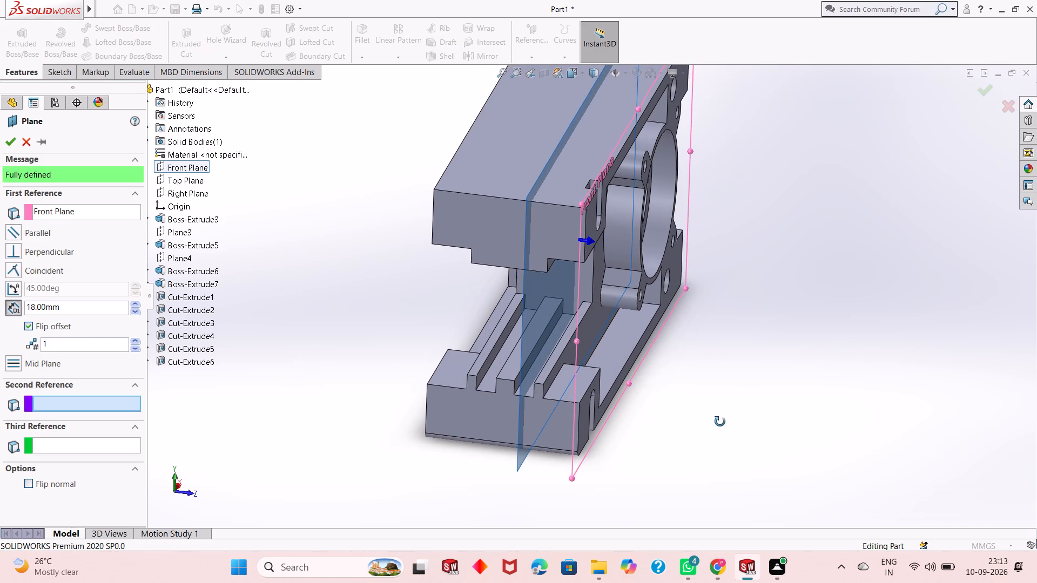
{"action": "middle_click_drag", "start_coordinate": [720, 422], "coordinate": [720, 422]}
Set the flipped offset from the Front Plane to 19 mm, check it against the lower arm's ribs, and create the plane.
{"action": "triple_click", "coordinate": [62, 306]}
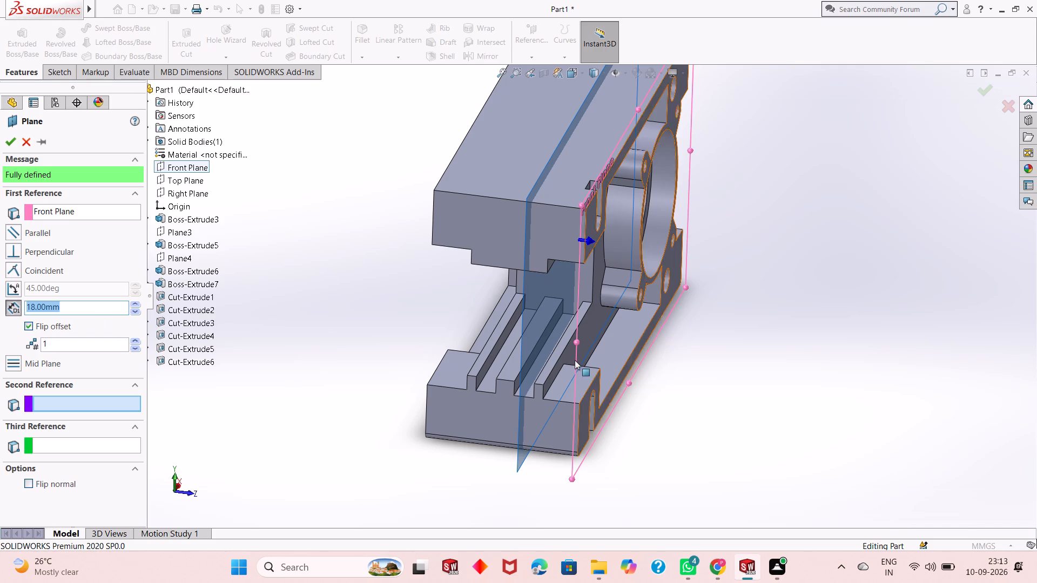
{"action": "type", "text": "19"}
{"action": "key", "text": "Return"}
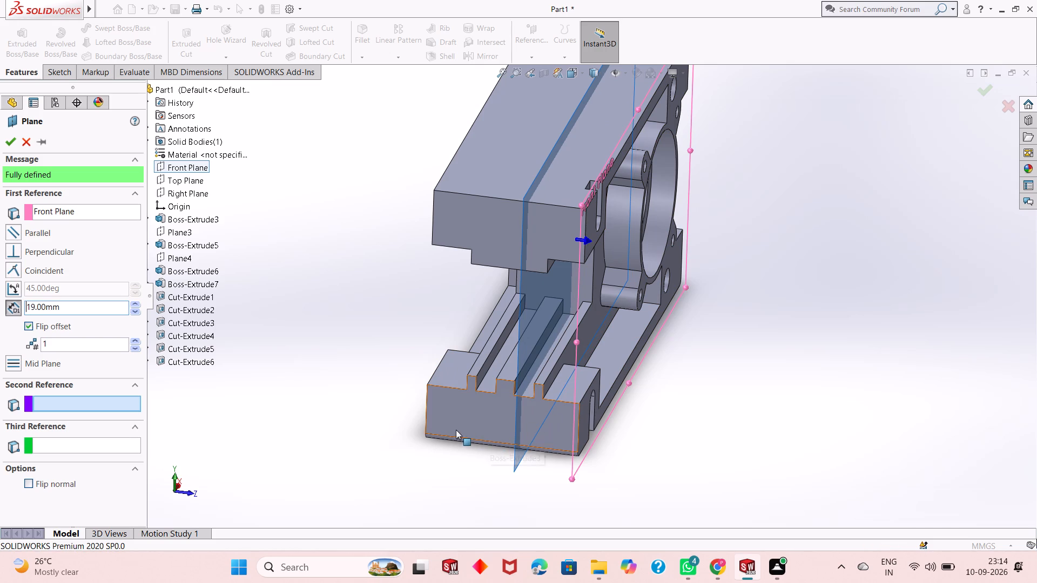
{"action": "scroll", "coordinate": [453, 430], "scroll_direction": "up", "scroll_amount": 1}
{"action": "scroll", "coordinate": [385, 377], "scroll_direction": "down", "scroll_amount": 1}
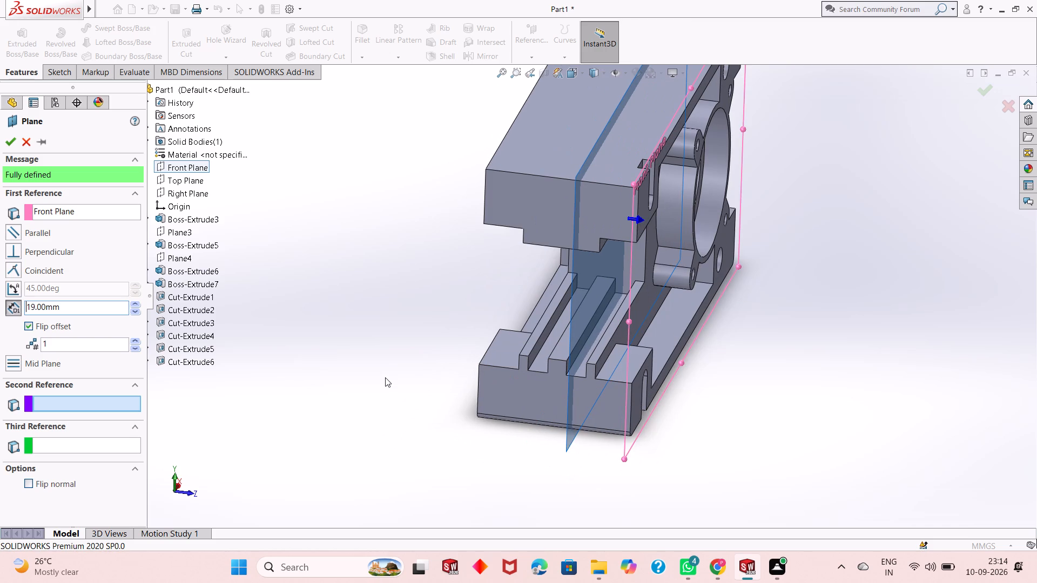
{"action": "scroll", "coordinate": [385, 377], "scroll_direction": "up", "scroll_amount": 1}
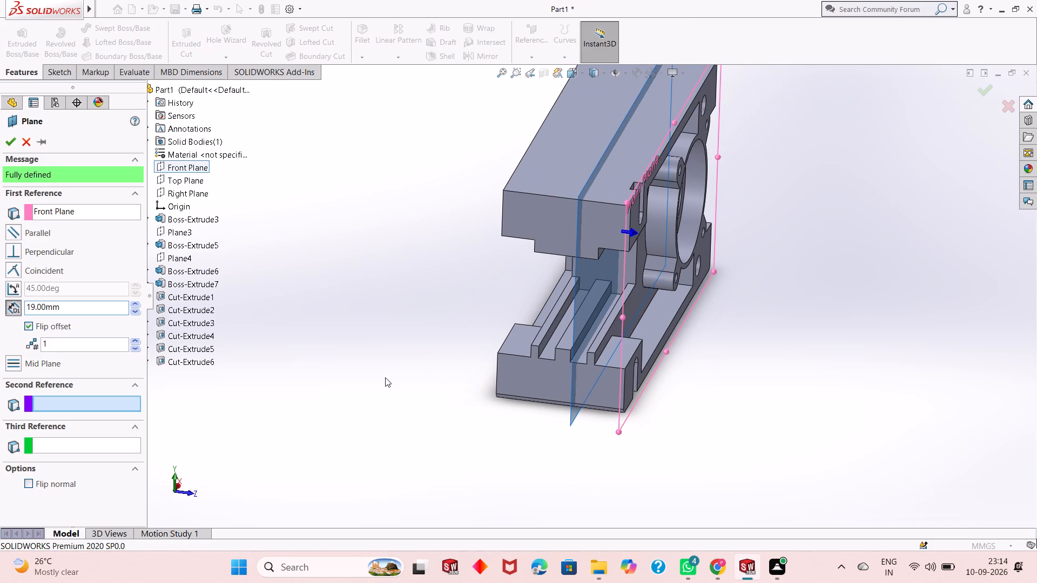
{"action": "scroll", "coordinate": [580, 316], "scroll_direction": "down", "scroll_amount": 4}
{"action": "scroll", "coordinate": [552, 363], "scroll_direction": "up", "scroll_amount": 1}
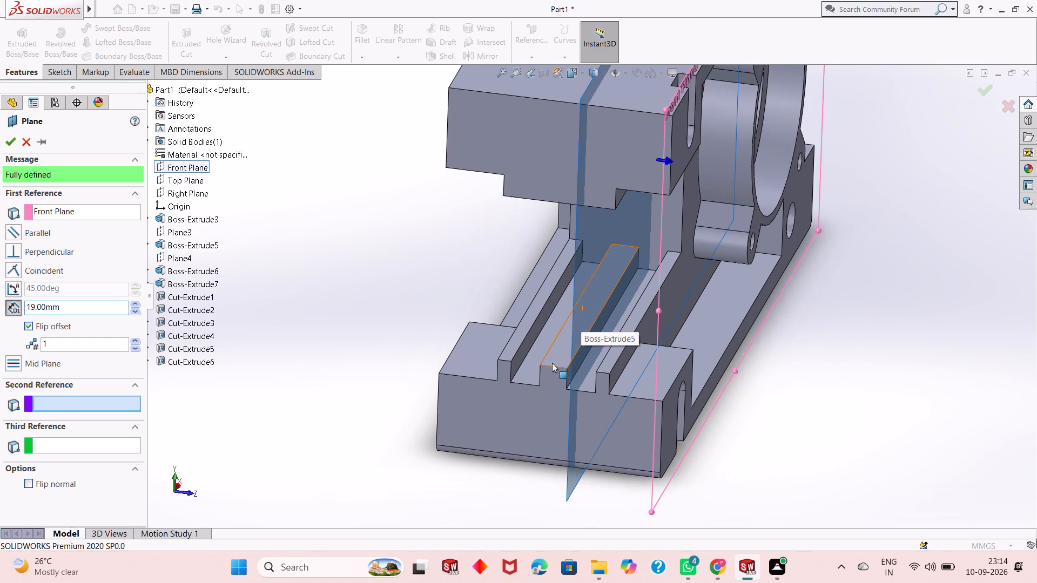
{"action": "middle_click_drag", "start_coordinate": [561, 419], "coordinate": [574, 397]}
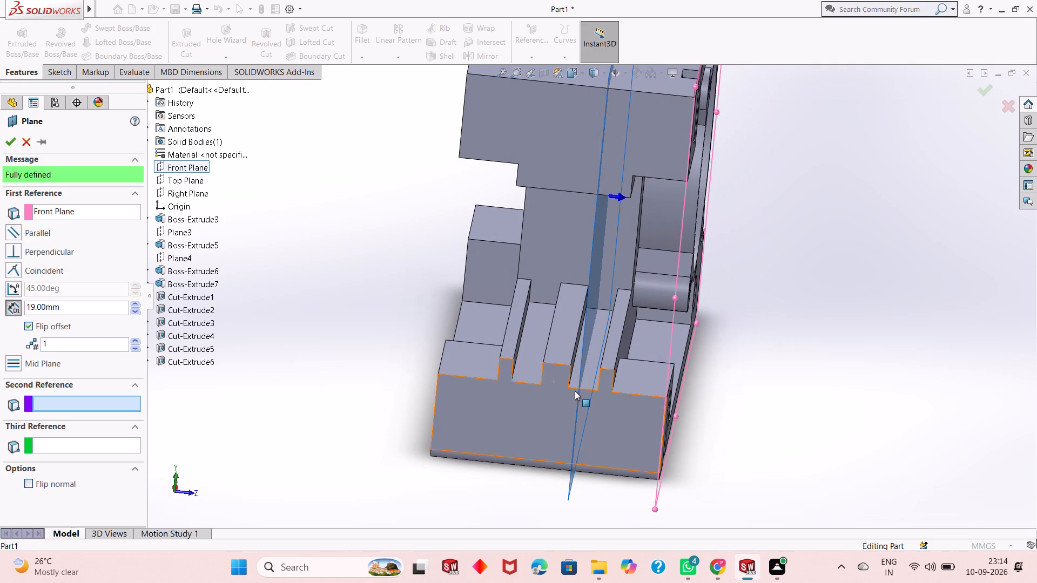
{"action": "left_click", "coordinate": [7, 144]}
Open a new sketch on the reference plane just created through the lower arm.
{"action": "middle_click_drag", "start_coordinate": [826, 406], "coordinate": [817, 393]}
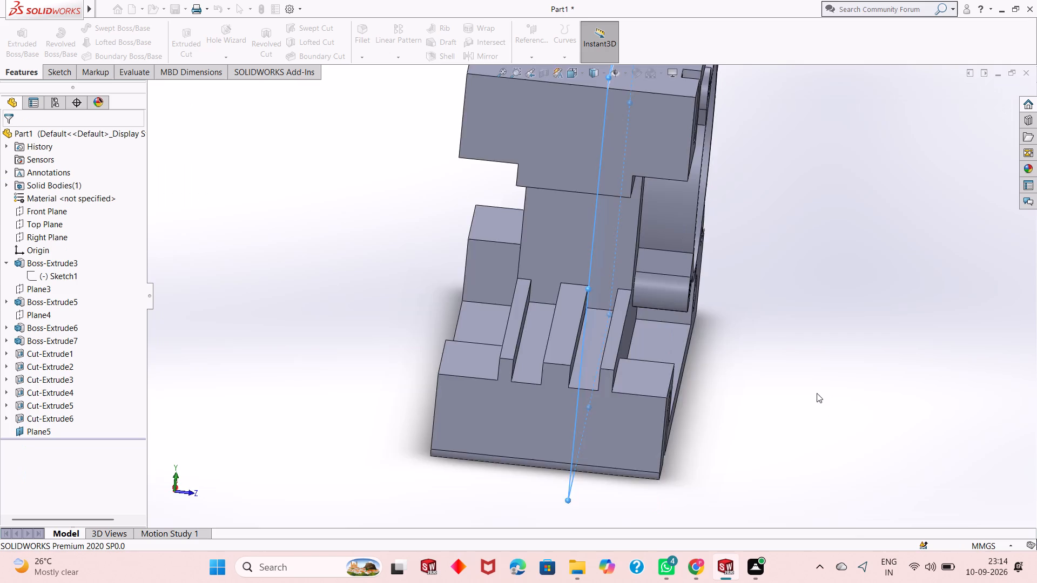
{"action": "middle_click_drag", "start_coordinate": [817, 393], "coordinate": [765, 385]}
{"action": "scroll", "coordinate": [264, 362], "scroll_direction": "up", "scroll_amount": 4}
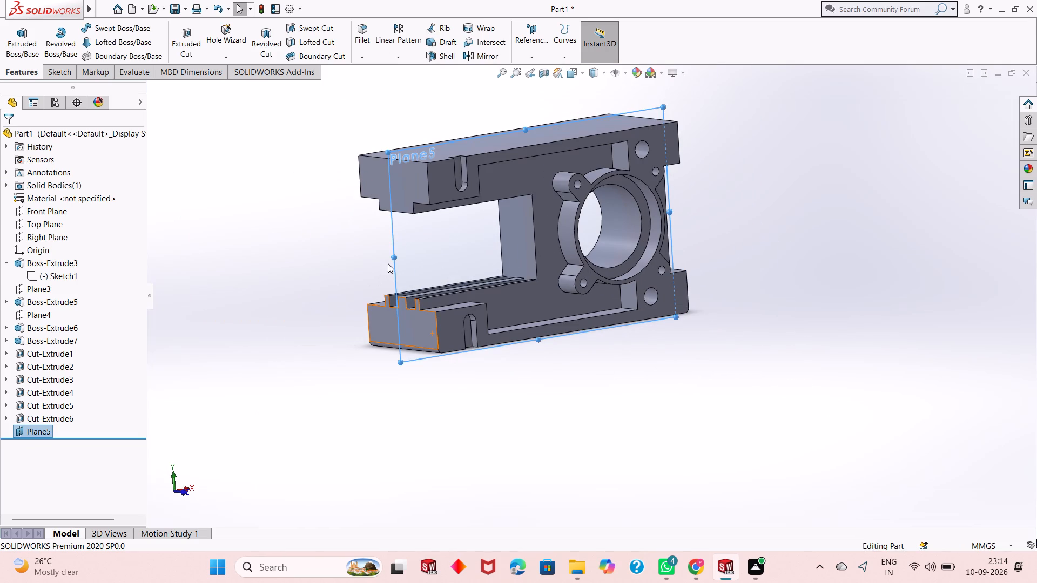
{"action": "left_click", "coordinate": [420, 248]}
{"action": "left_click", "coordinate": [474, 220]}
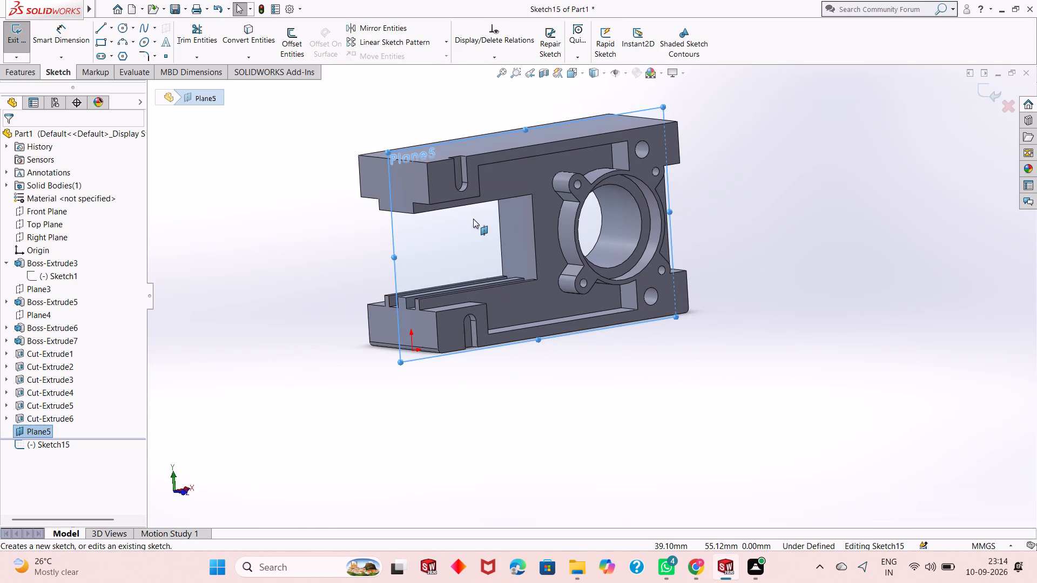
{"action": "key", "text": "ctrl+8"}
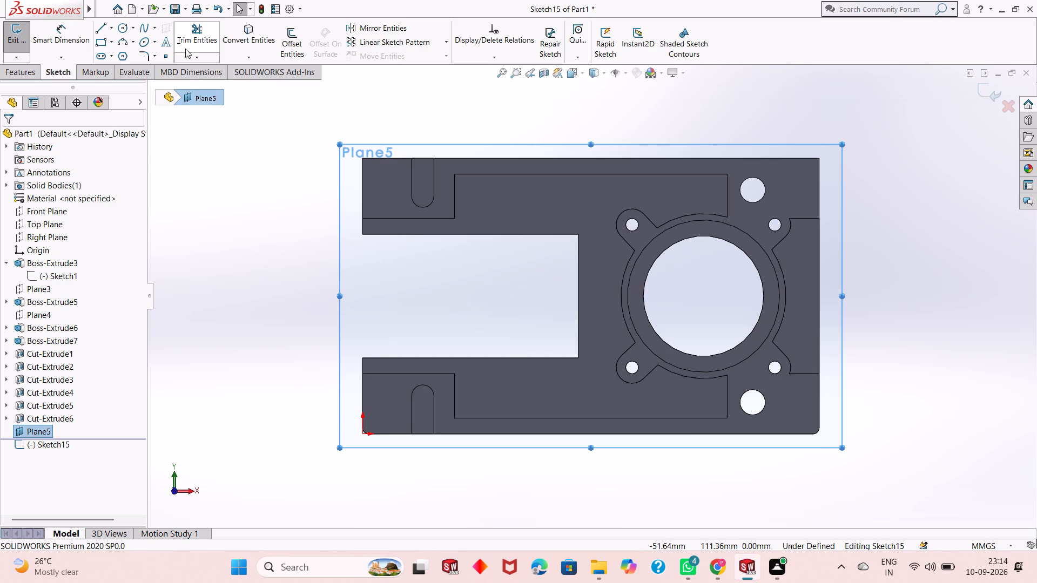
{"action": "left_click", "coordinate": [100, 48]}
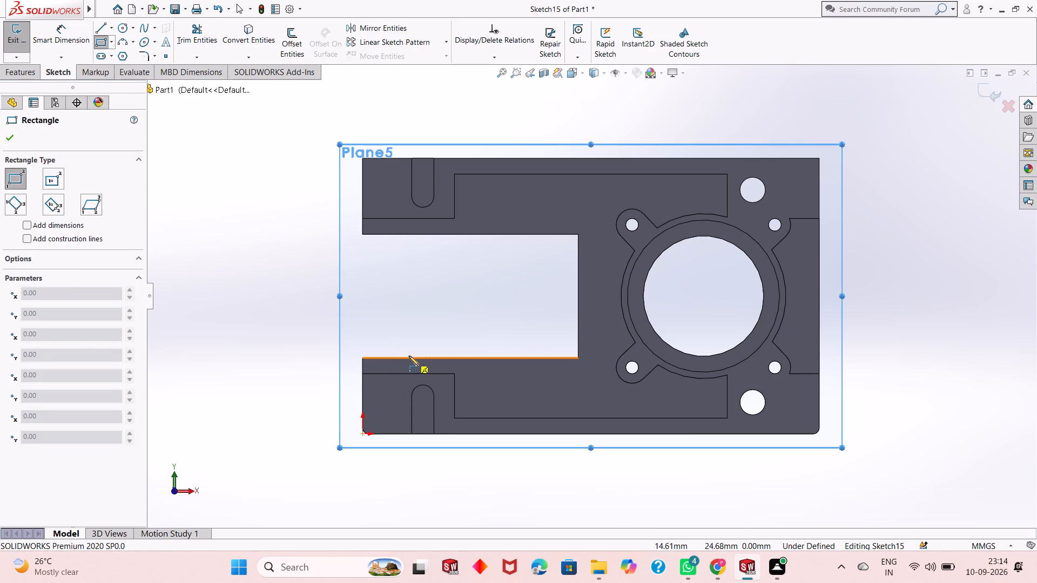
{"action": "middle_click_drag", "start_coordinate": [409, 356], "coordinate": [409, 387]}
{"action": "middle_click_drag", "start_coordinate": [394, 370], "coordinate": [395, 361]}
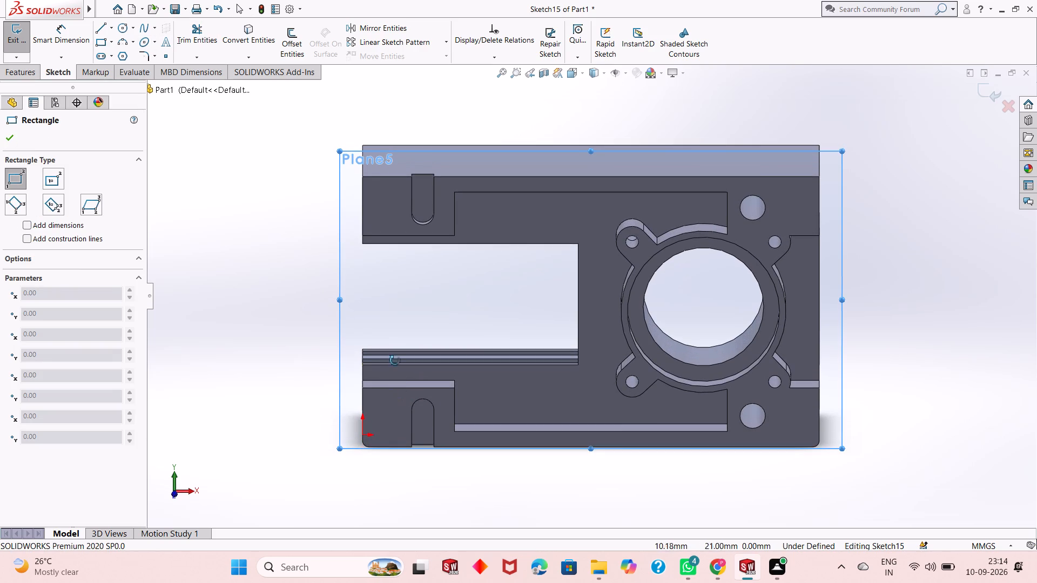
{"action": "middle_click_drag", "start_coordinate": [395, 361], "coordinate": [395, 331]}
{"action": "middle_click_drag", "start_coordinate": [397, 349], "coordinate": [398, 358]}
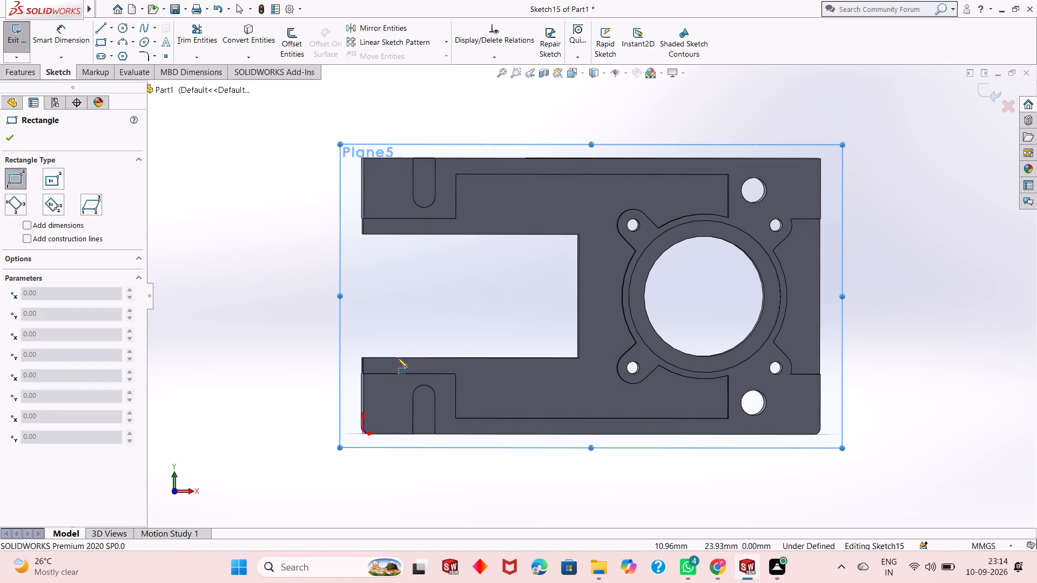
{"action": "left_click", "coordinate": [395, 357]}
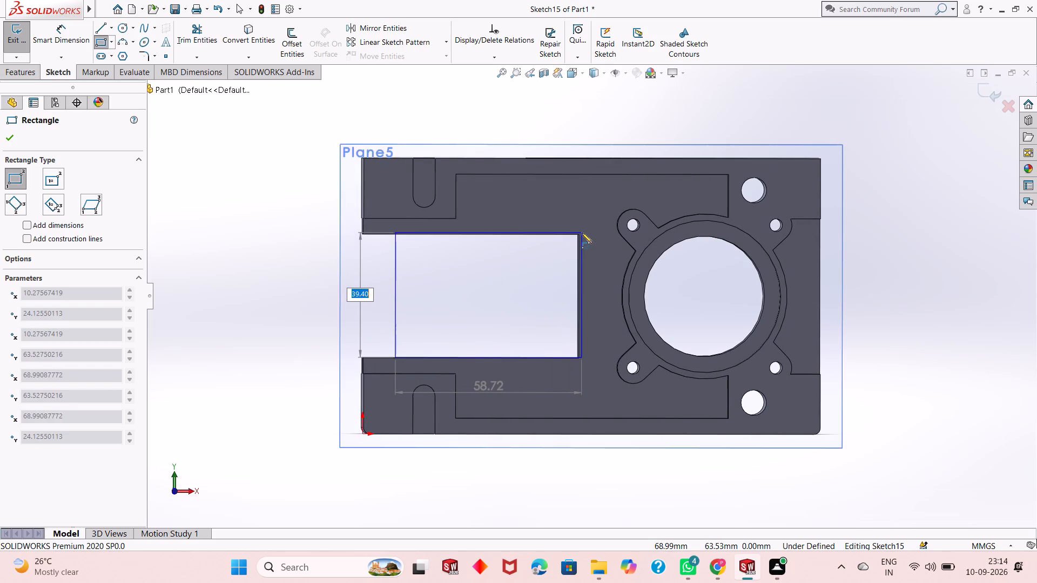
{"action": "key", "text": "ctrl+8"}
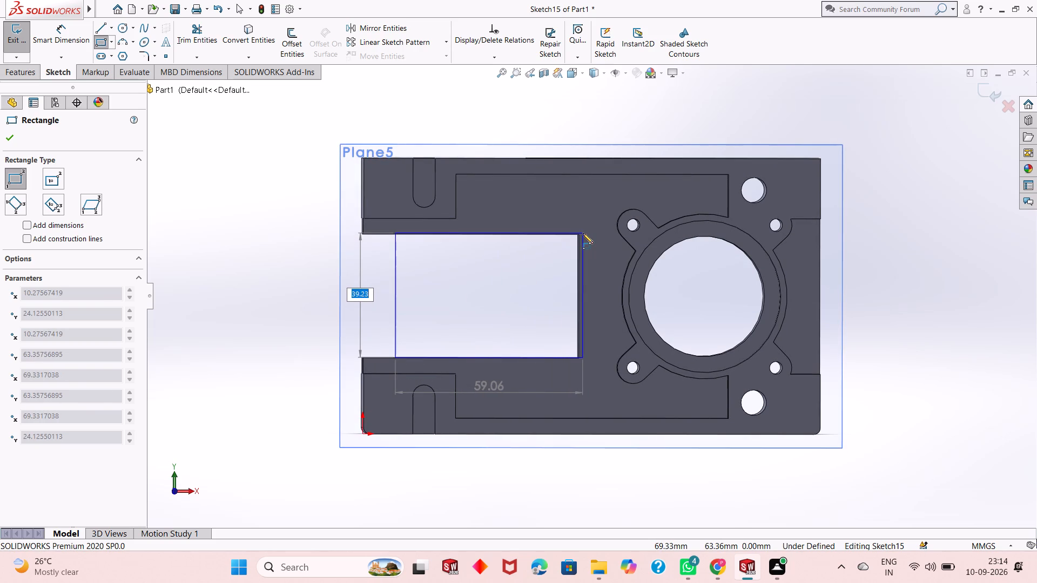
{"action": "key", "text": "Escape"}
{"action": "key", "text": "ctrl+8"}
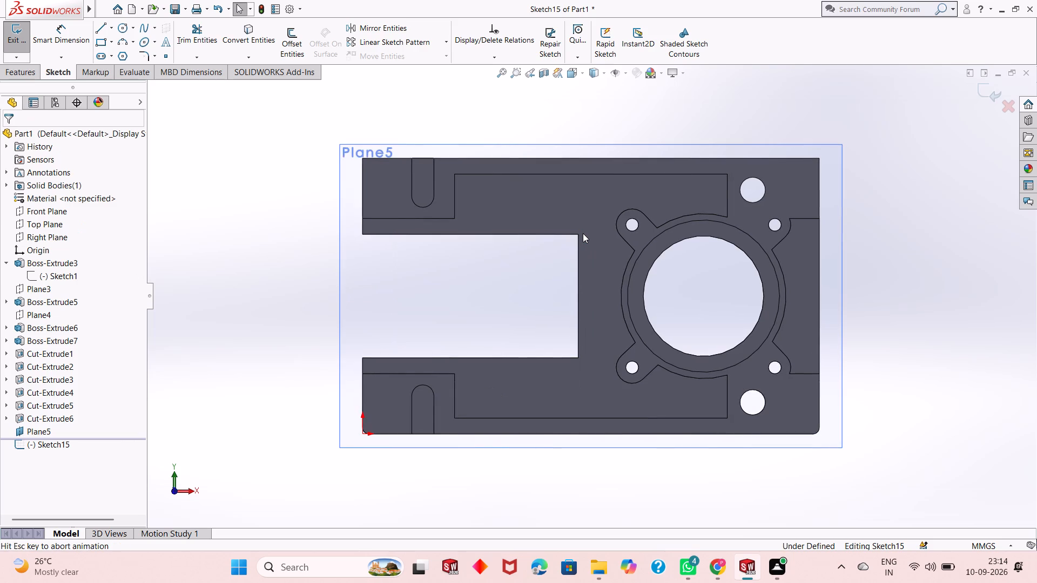
Sketch a corner rectangle about 58 by 39 mm in the gap between the arms, ending at the gap's inner upper corner.
{"action": "left_click", "coordinate": [103, 43]}
{"action": "left_click", "coordinate": [394, 357]}
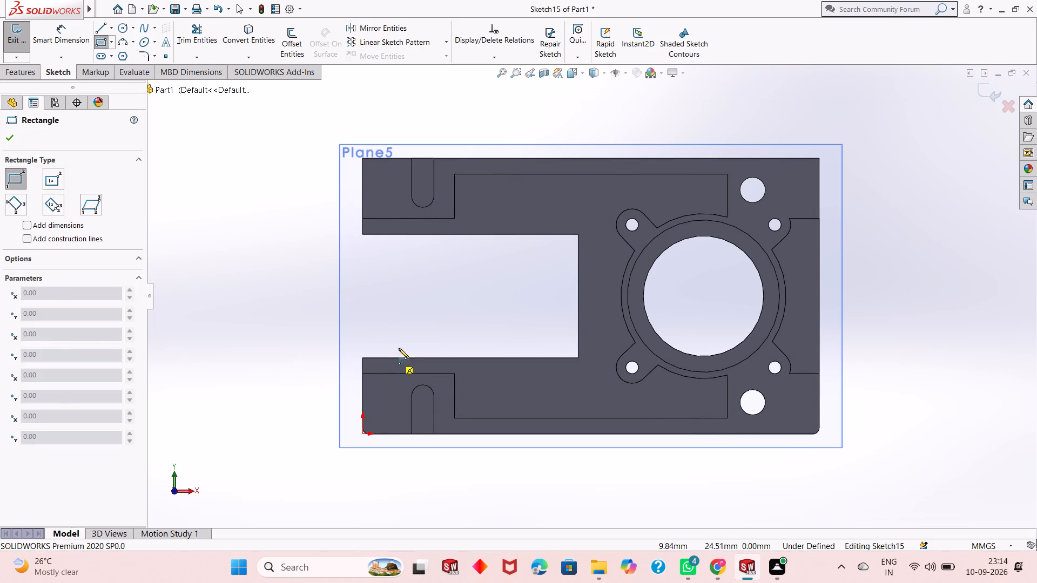
{"action": "left_click", "coordinate": [579, 235]}
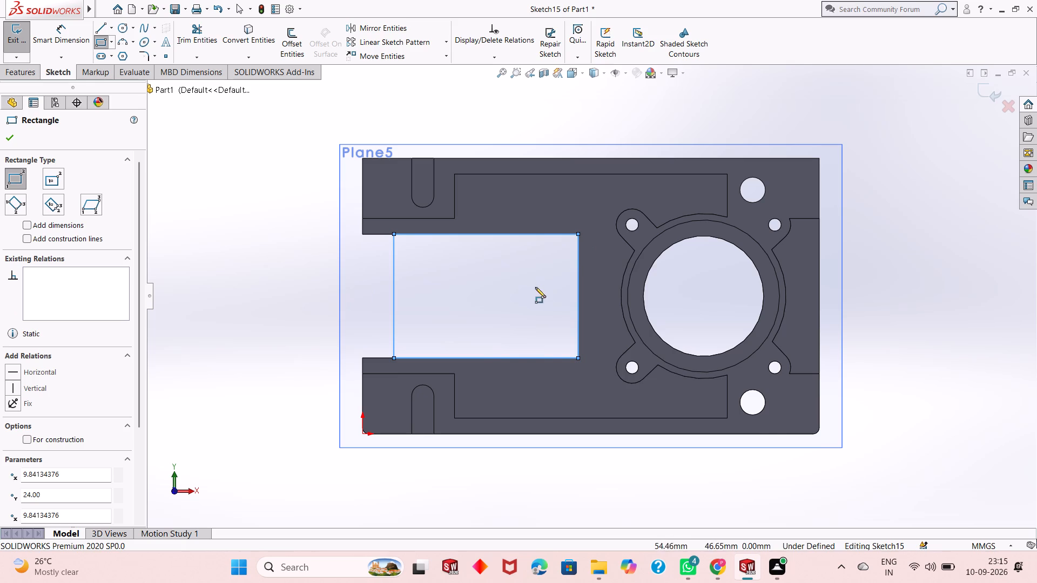
{"action": "right_click", "coordinate": [535, 287]}
{"action": "left_click", "coordinate": [559, 296]}
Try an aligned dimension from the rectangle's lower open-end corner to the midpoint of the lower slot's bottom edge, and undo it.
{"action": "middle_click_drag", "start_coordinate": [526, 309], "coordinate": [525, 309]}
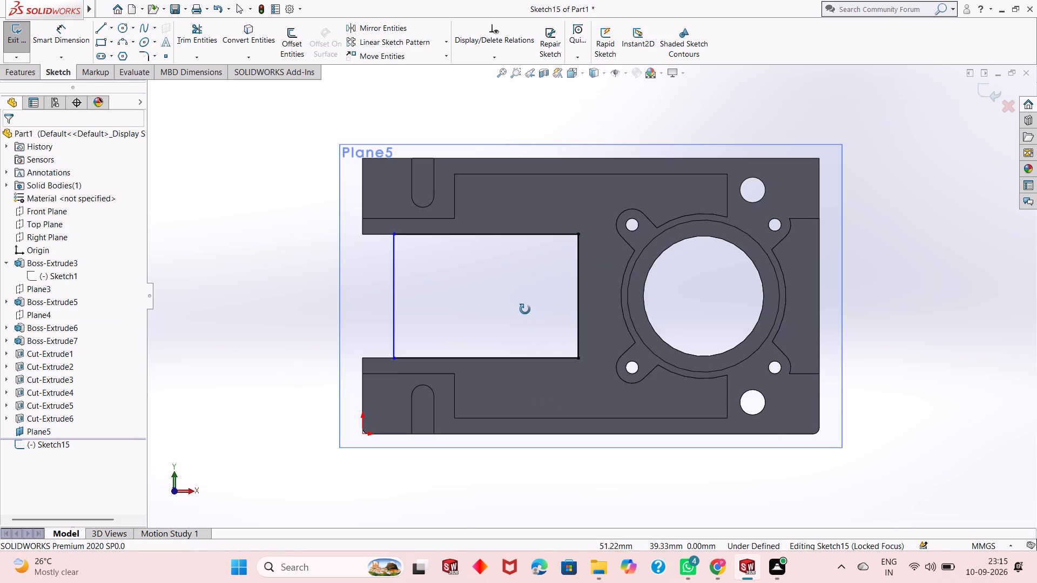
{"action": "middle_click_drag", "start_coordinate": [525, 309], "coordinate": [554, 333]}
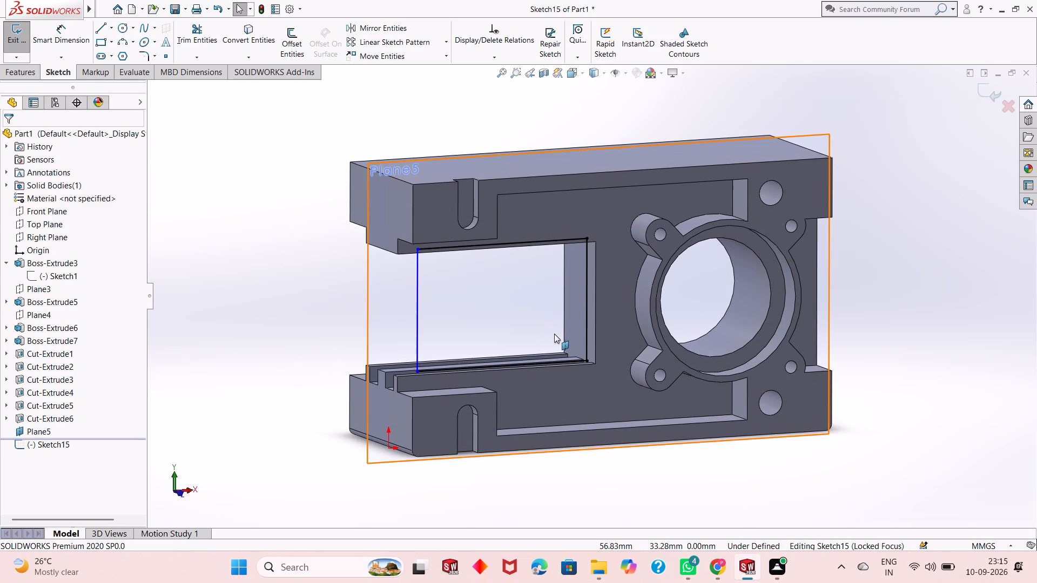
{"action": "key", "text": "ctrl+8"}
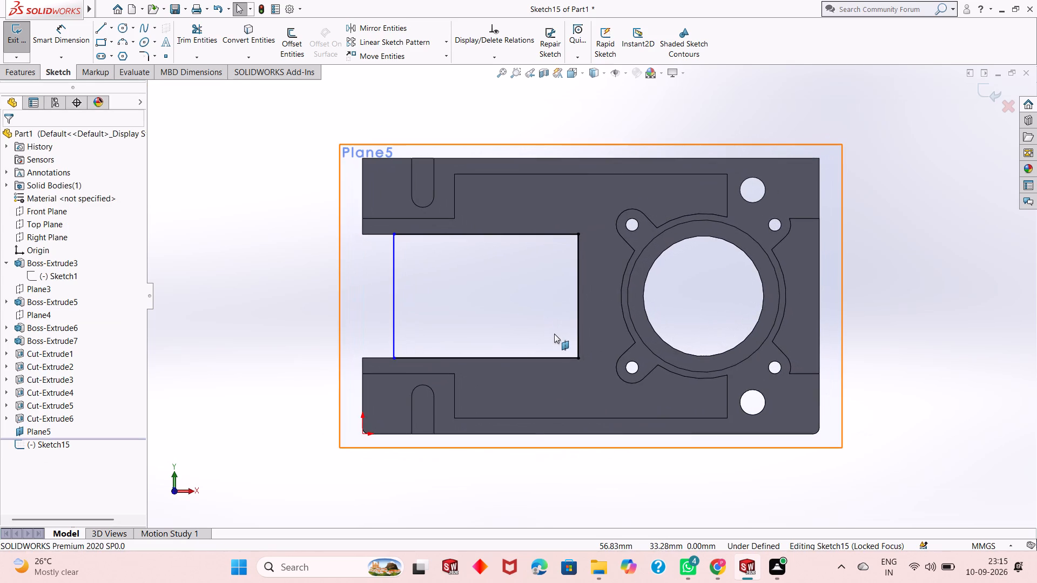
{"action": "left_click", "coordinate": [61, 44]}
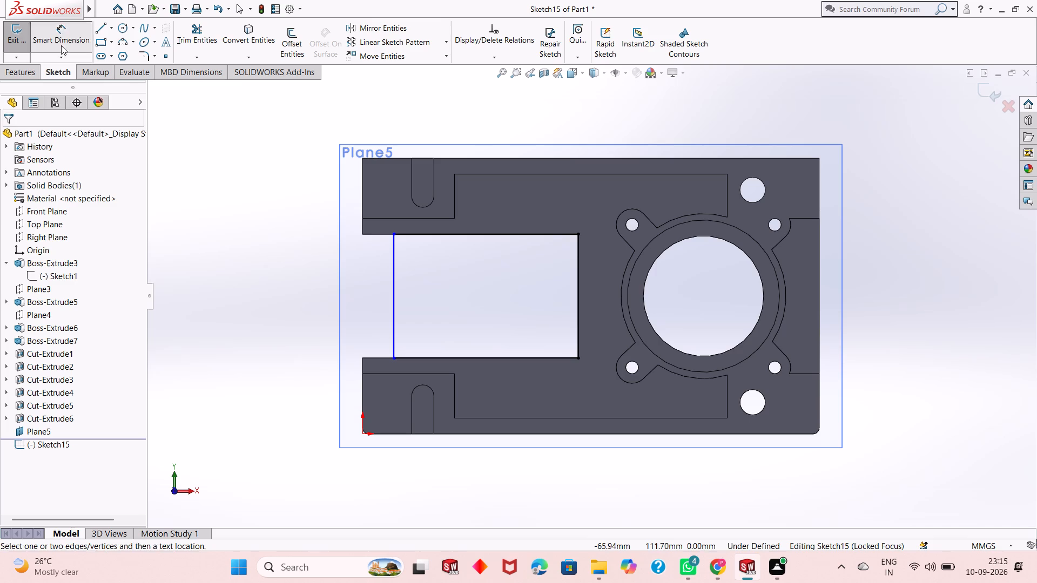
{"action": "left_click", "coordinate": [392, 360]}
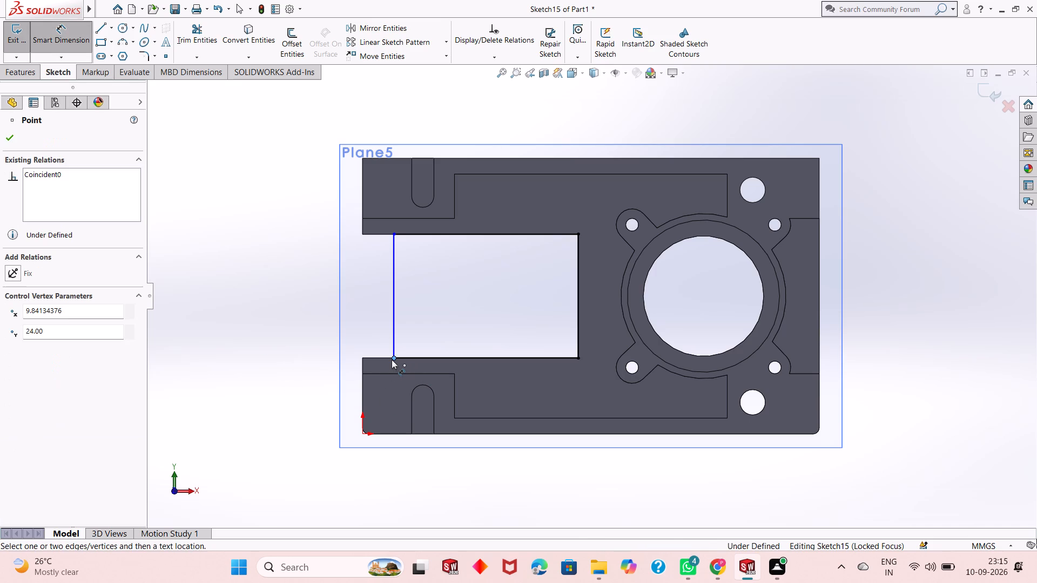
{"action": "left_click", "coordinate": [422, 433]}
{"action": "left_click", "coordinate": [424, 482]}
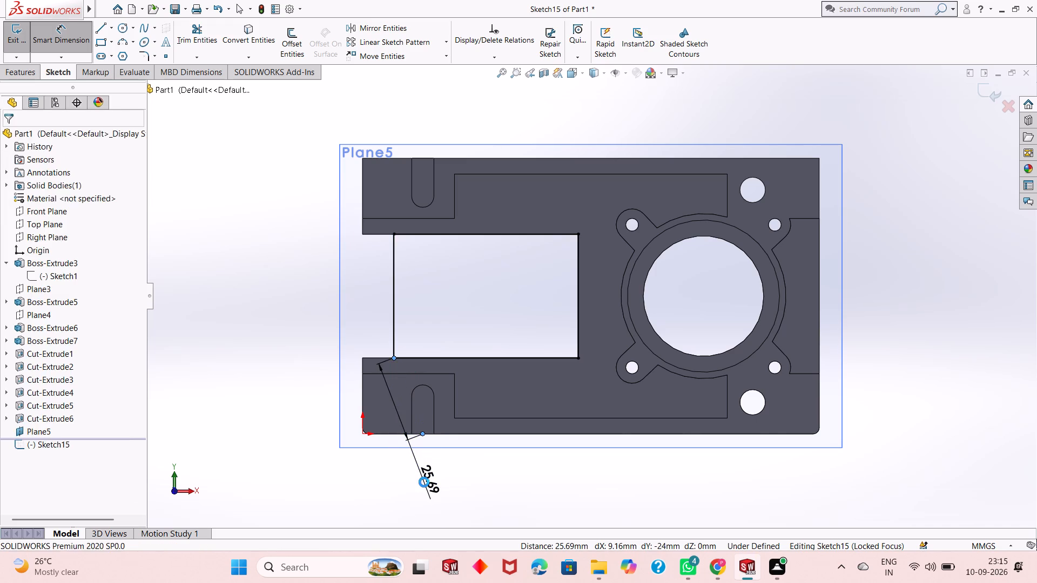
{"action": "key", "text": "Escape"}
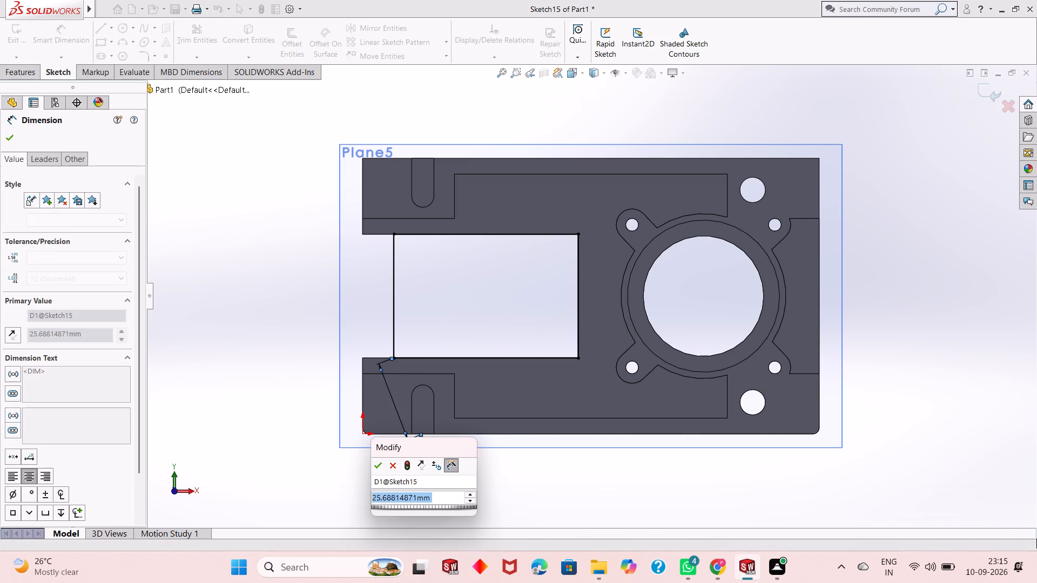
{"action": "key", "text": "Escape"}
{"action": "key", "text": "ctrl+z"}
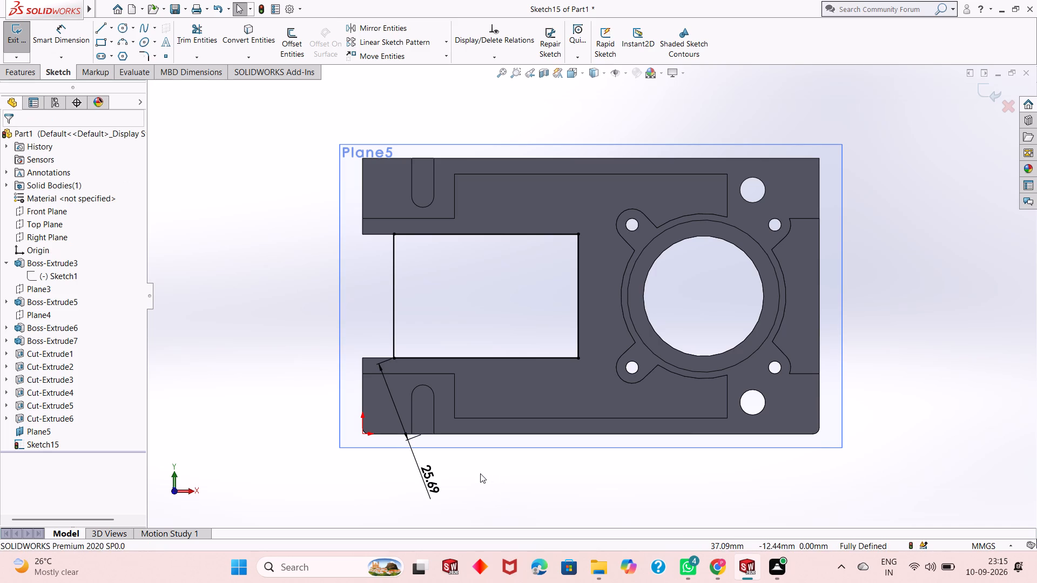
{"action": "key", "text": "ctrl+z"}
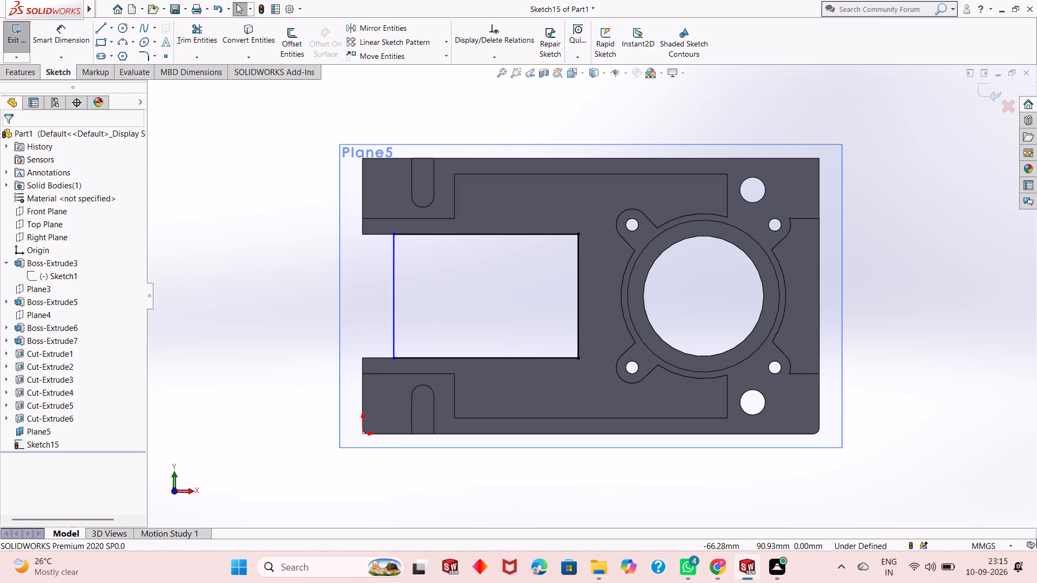
Dimension the horizontal distance from the rectangle's lower open-end corner to the midpoint of the lower slot's bottom edge as 7 mm.
{"action": "left_click", "coordinate": [70, 38]}
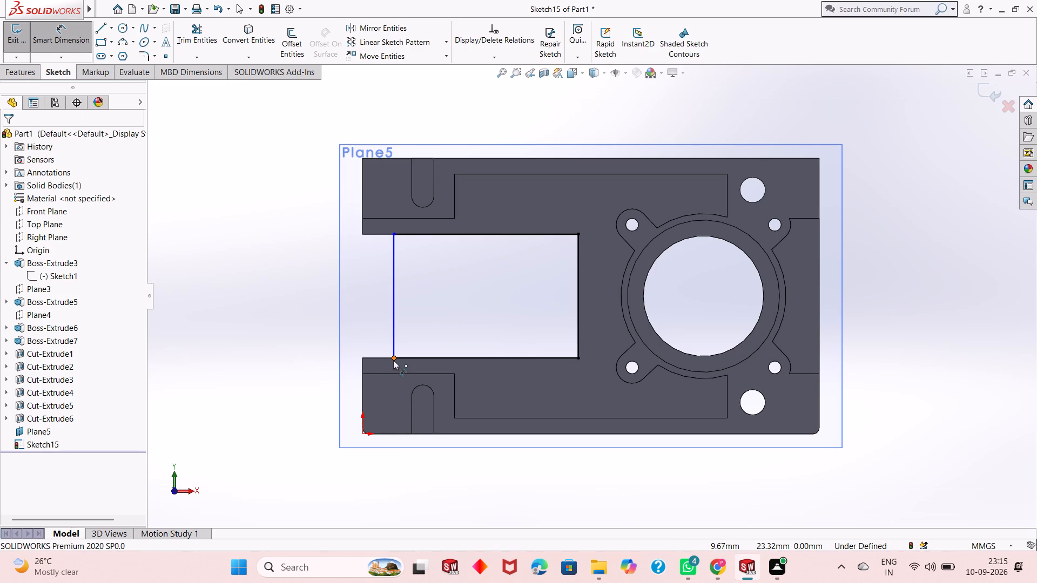
{"action": "left_click", "coordinate": [393, 360]}
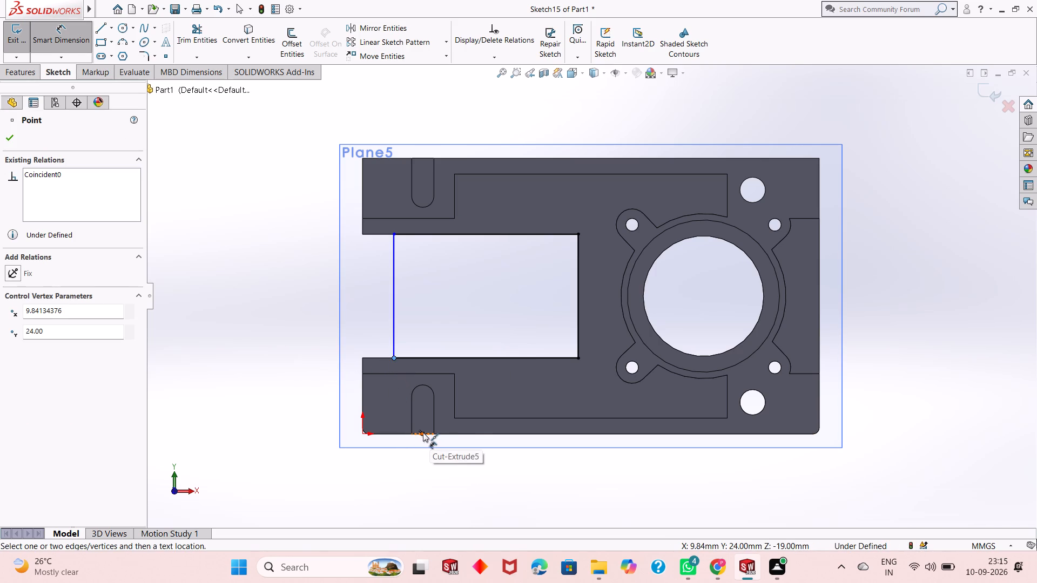
{"action": "left_click", "coordinate": [423, 432]}
{"action": "left_click", "coordinate": [414, 474]}
{"action": "key", "text": "7"}
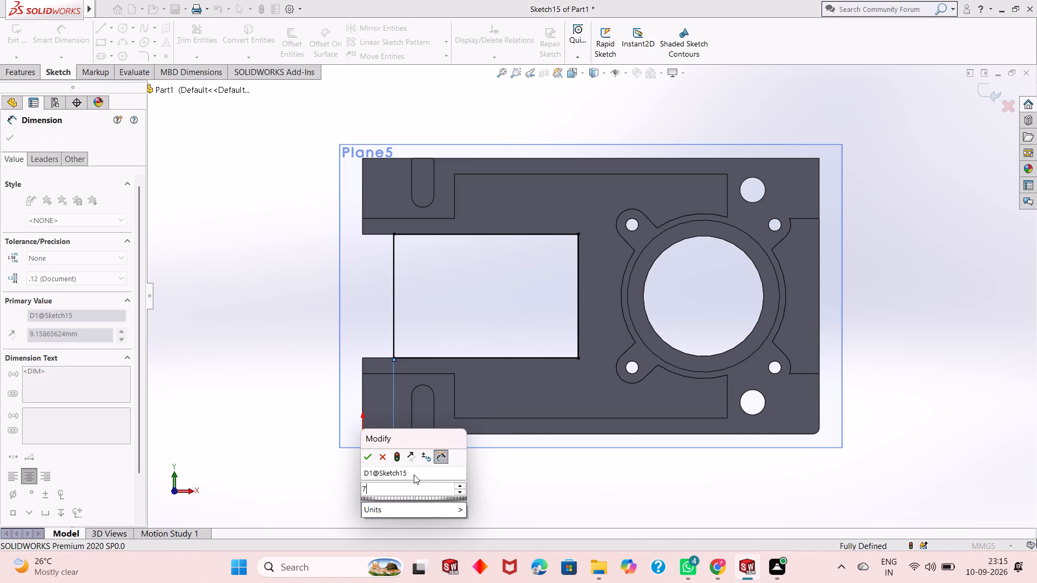
{"action": "key", "text": "Return"}
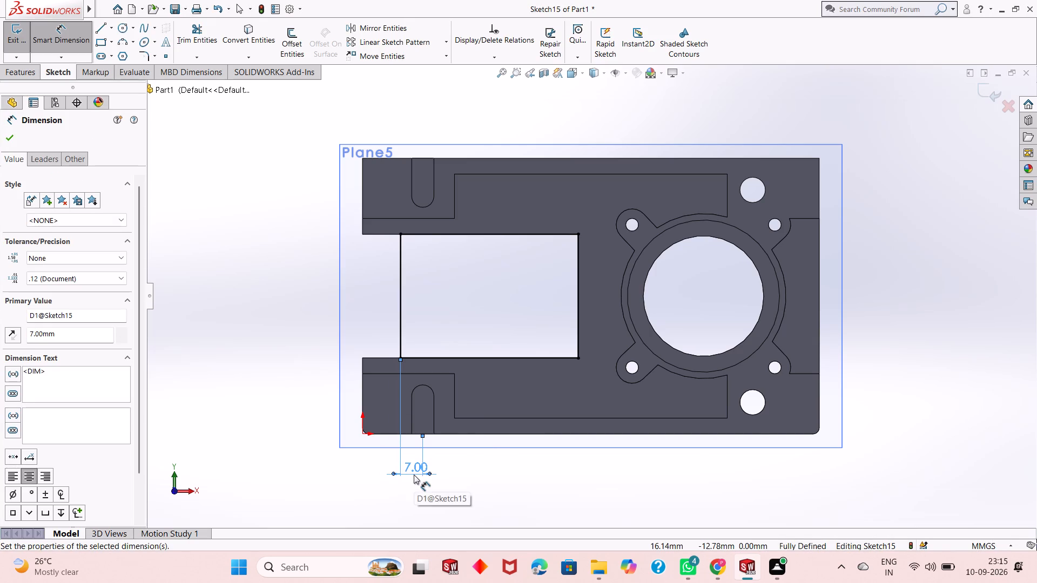
{"action": "key", "text": "Escape"}
{"action": "key", "text": "Escape"}
Examine the sketched rectangle's position between the arms and against the lower arm's ribs from several angles.
{"action": "scroll", "coordinate": [414, 428], "scroll_direction": "up", "scroll_amount": 1}
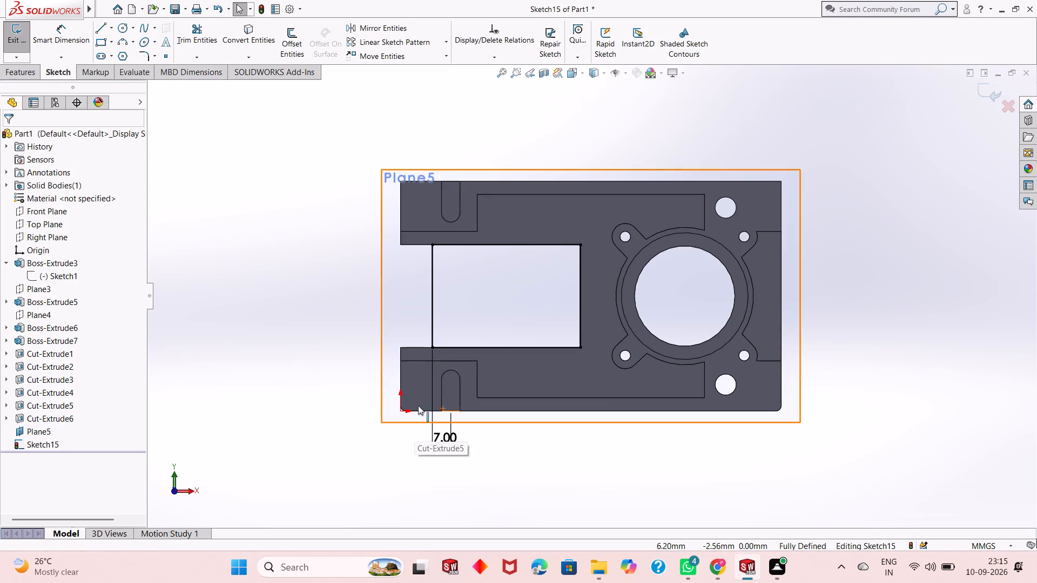
{"action": "middle_click_drag", "start_coordinate": [487, 327], "coordinate": [534, 322]}
{"action": "scroll", "coordinate": [534, 321], "scroll_direction": "up", "scroll_amount": 2}
{"action": "scroll", "coordinate": [536, 280], "scroll_direction": "down", "scroll_amount": 3}
{"action": "scroll", "coordinate": [538, 302], "scroll_direction": "up", "scroll_amount": 1}
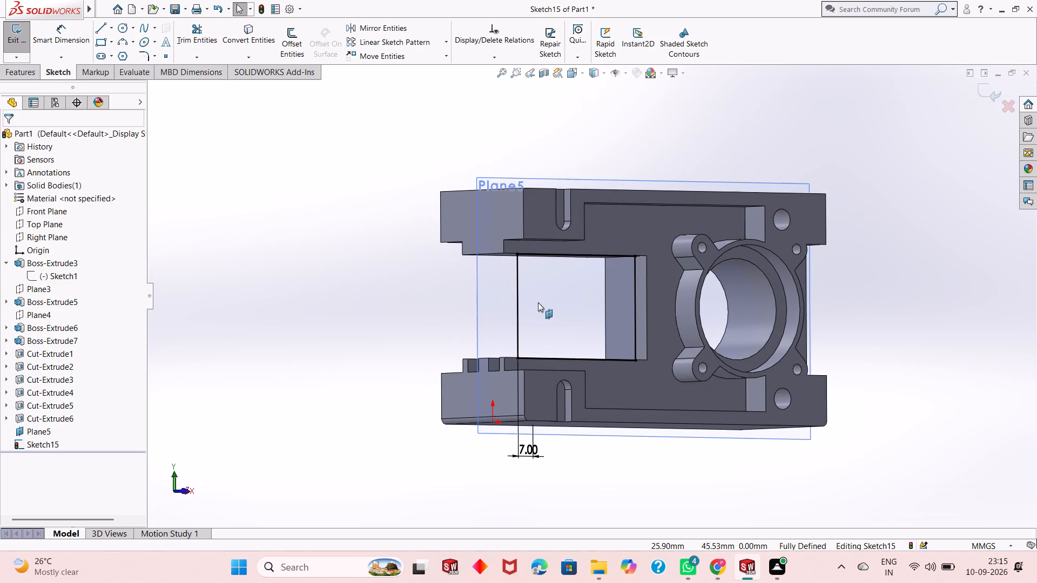
{"action": "scroll", "coordinate": [560, 283], "scroll_direction": "down", "scroll_amount": 2}
{"action": "scroll", "coordinate": [553, 301], "scroll_direction": "up", "scroll_amount": 2}
{"action": "middle_click_drag", "start_coordinate": [599, 311], "coordinate": [591, 347]}
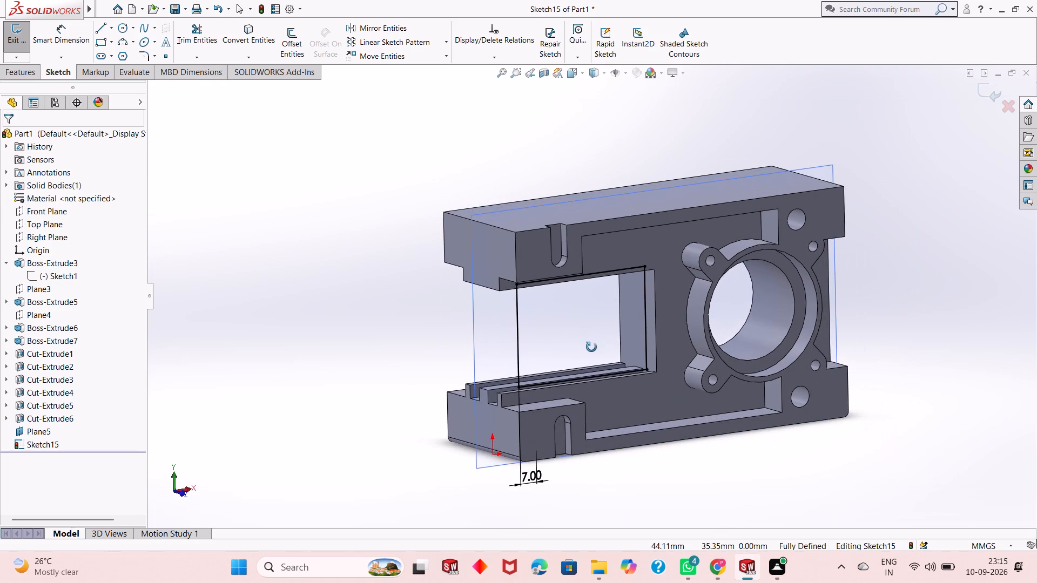
{"action": "middle_click_drag", "start_coordinate": [591, 347], "coordinate": [581, 371]}
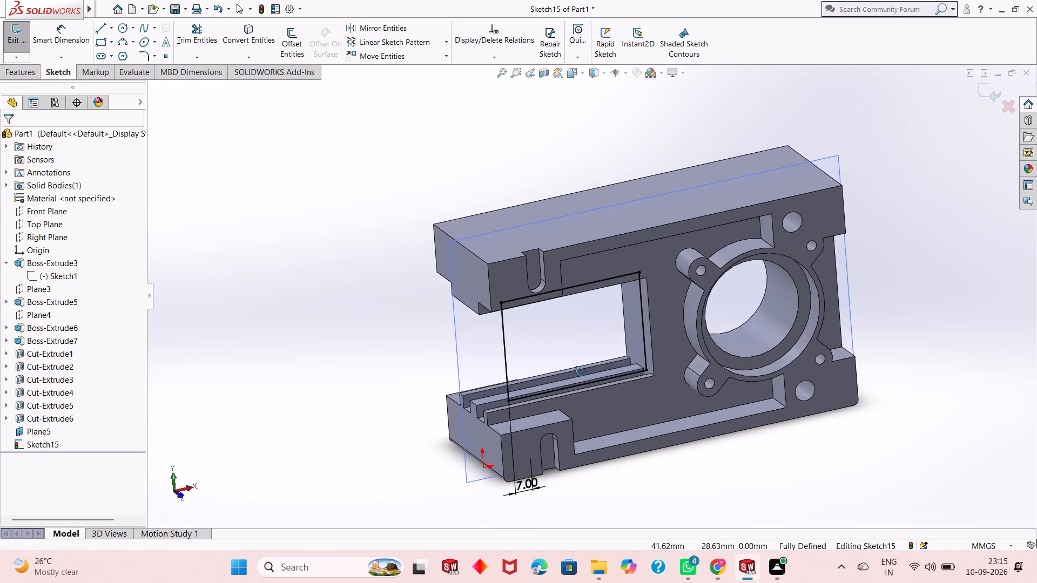
{"action": "middle_click_drag", "start_coordinate": [581, 371], "coordinate": [649, 354]}
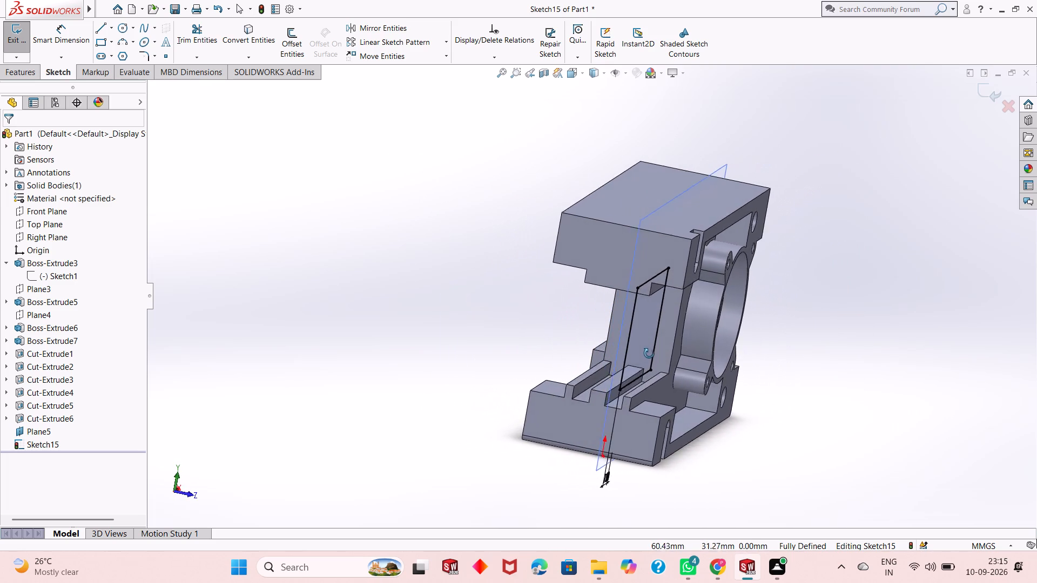
{"action": "middle_click_drag", "start_coordinate": [649, 354], "coordinate": [656, 352]}
{"action": "middle_click_drag", "start_coordinate": [639, 352], "coordinate": [555, 351]}
{"action": "middle_click_drag", "start_coordinate": [551, 351], "coordinate": [548, 351]}
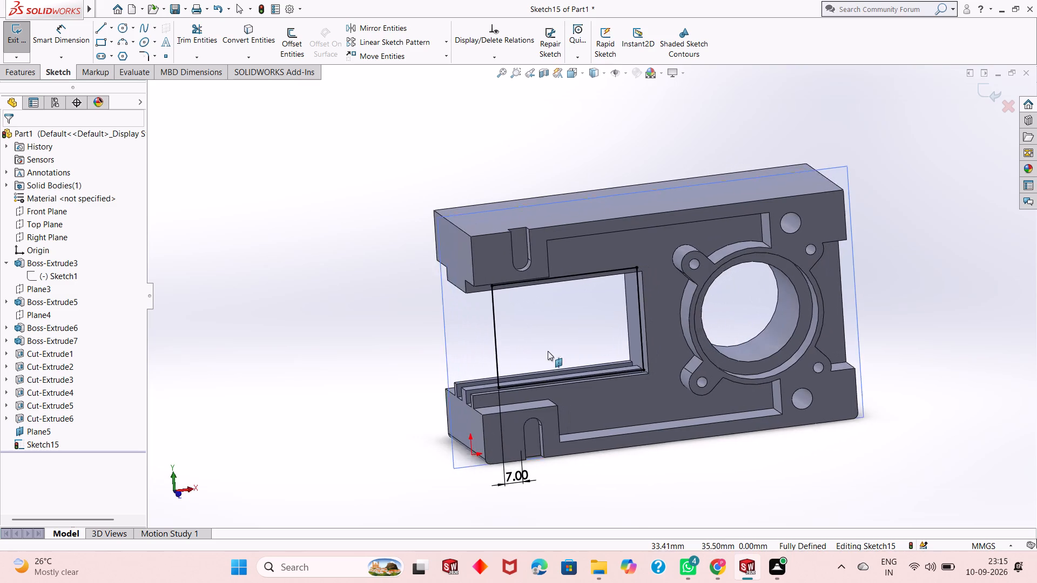
{"action": "middle_click_drag", "start_coordinate": [548, 351], "coordinate": [544, 351]}
{"action": "middle_click_drag", "start_coordinate": [544, 351], "coordinate": [546, 337]}
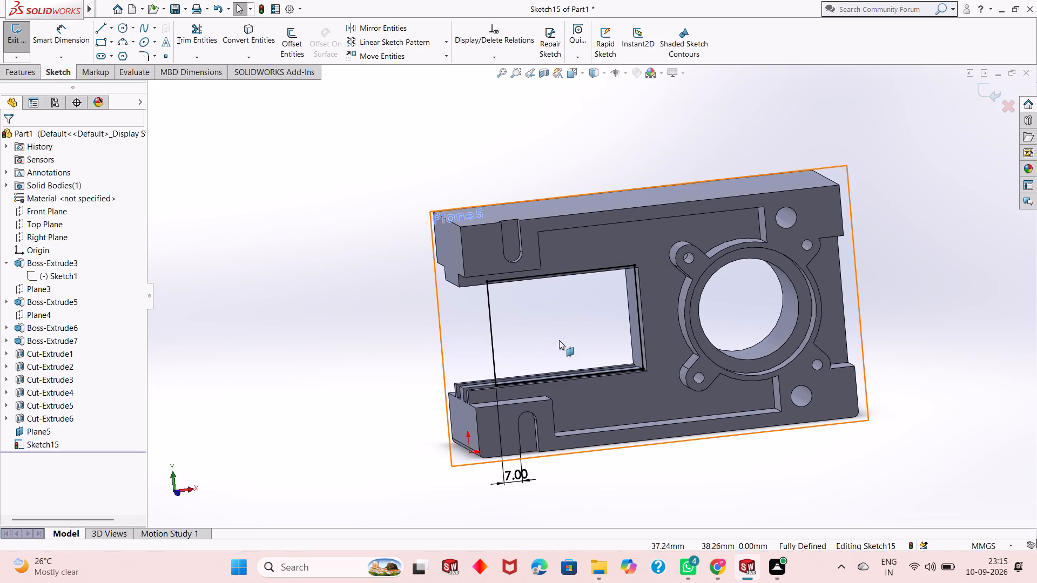
{"action": "scroll", "coordinate": [253, 237], "scroll_direction": "up", "scroll_amount": 3}
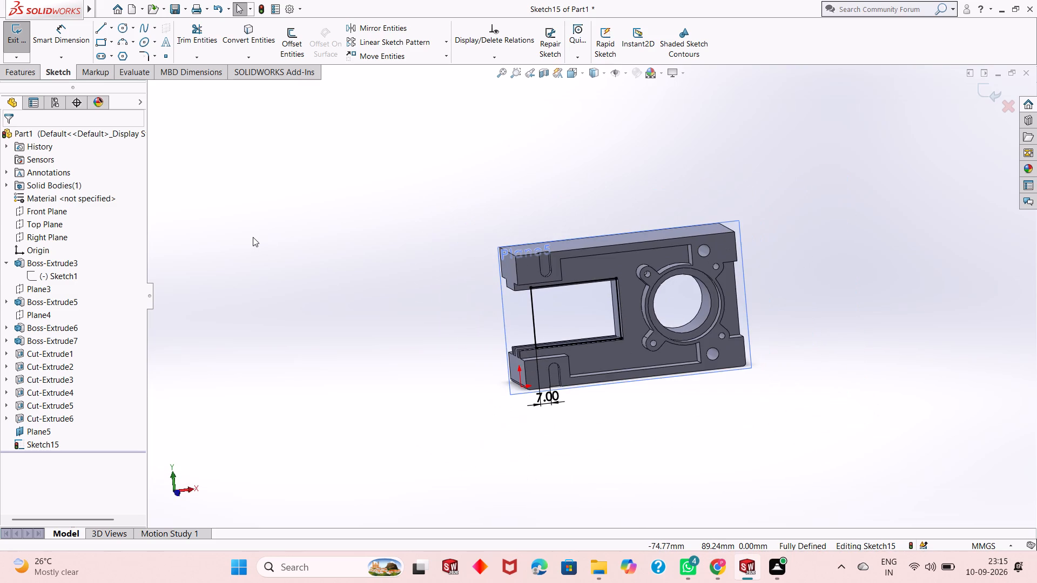
{"action": "scroll", "coordinate": [253, 237], "scroll_direction": "up", "scroll_amount": 3}
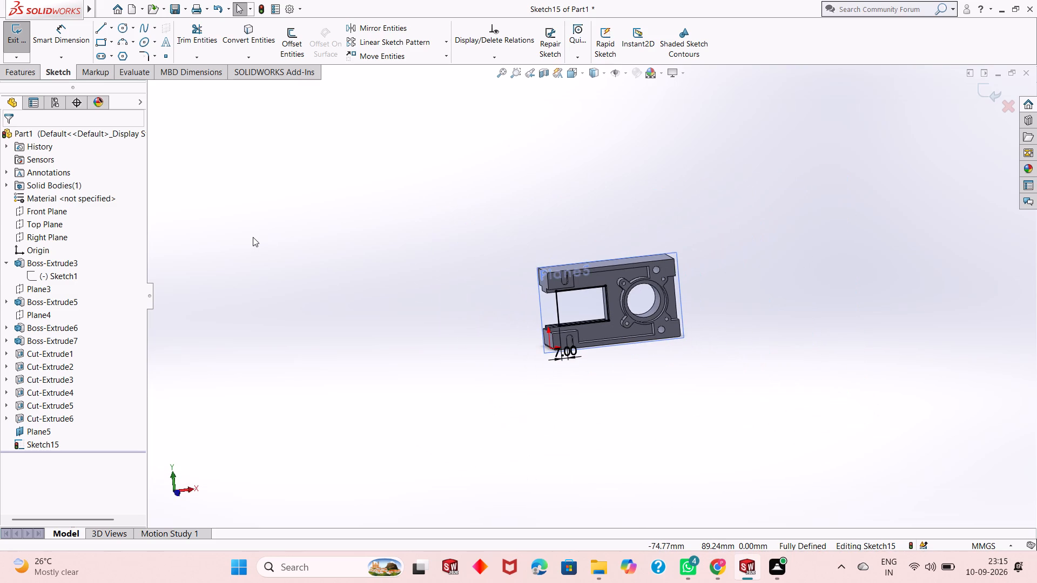
{"action": "scroll", "coordinate": [328, 208], "scroll_direction": "down", "scroll_amount": 2}
{"action": "scroll", "coordinate": [423, 282], "scroll_direction": "up", "scroll_amount": 3}
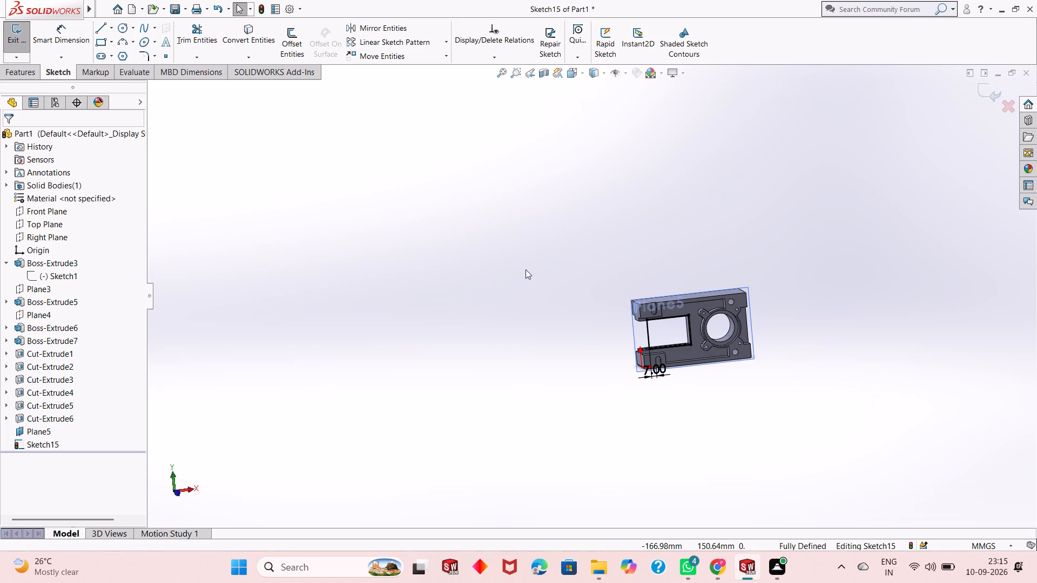
{"action": "scroll", "coordinate": [710, 304], "scroll_direction": "down", "scroll_amount": 3}
{"action": "key", "text": "Escape"}
{"action": "scroll", "coordinate": [689, 328], "scroll_direction": "down", "scroll_amount": 4}
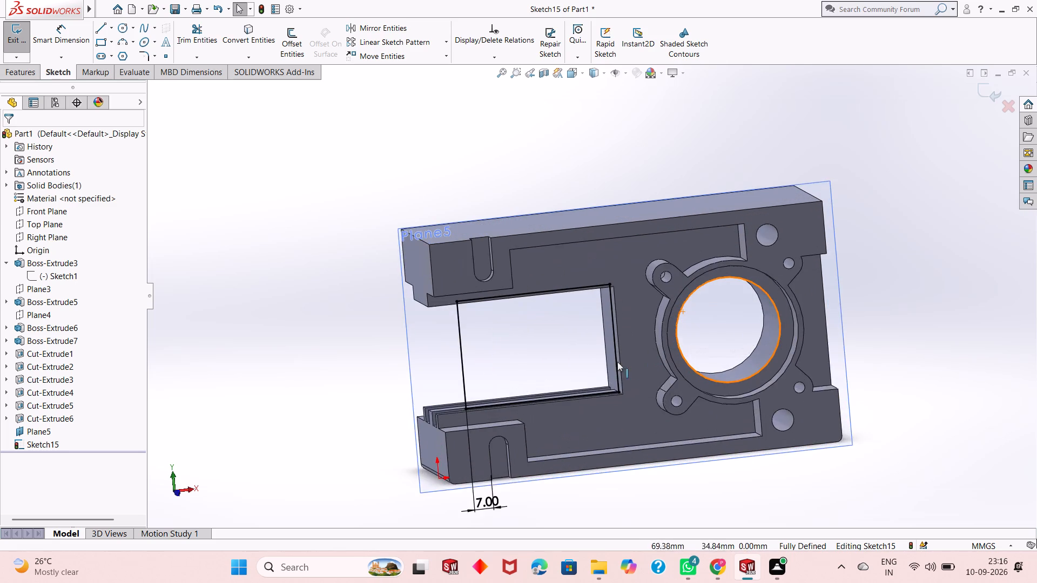
{"action": "scroll", "coordinate": [550, 367], "scroll_direction": "up", "scroll_amount": 1}
{"action": "middle_click_drag", "start_coordinate": [549, 366], "coordinate": [601, 360]}
{"action": "scroll", "coordinate": [602, 361], "scroll_direction": "up", "scroll_amount": 1}
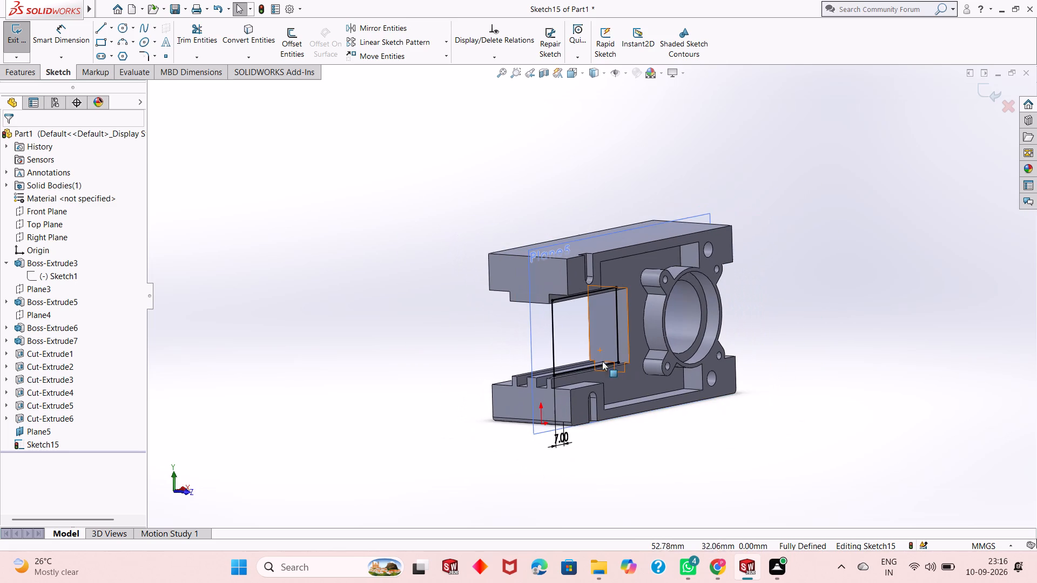
Extrude the sketched rectangle as a blind, merged boss 11 mm deep, reversed away from the round flange side.
{"action": "left_click", "coordinate": [24, 79]}
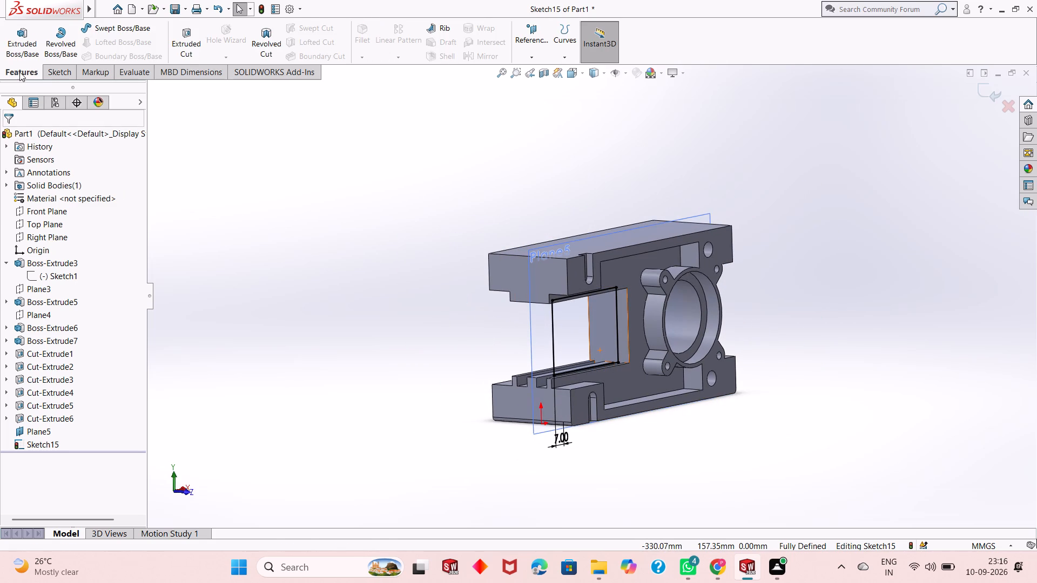
{"action": "left_click", "coordinate": [11, 49]}
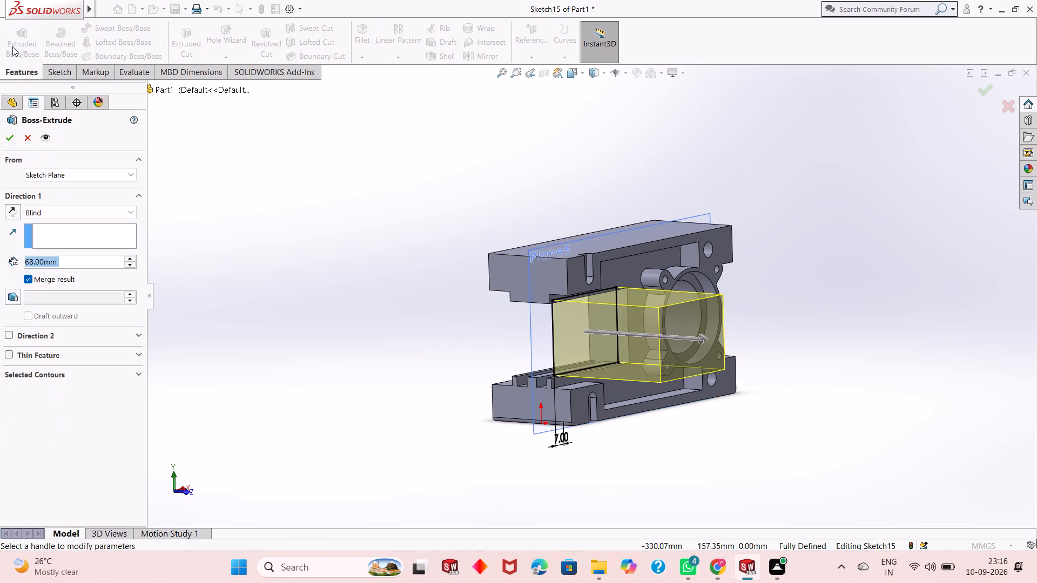
{"action": "left_click", "coordinate": [11, 210]}
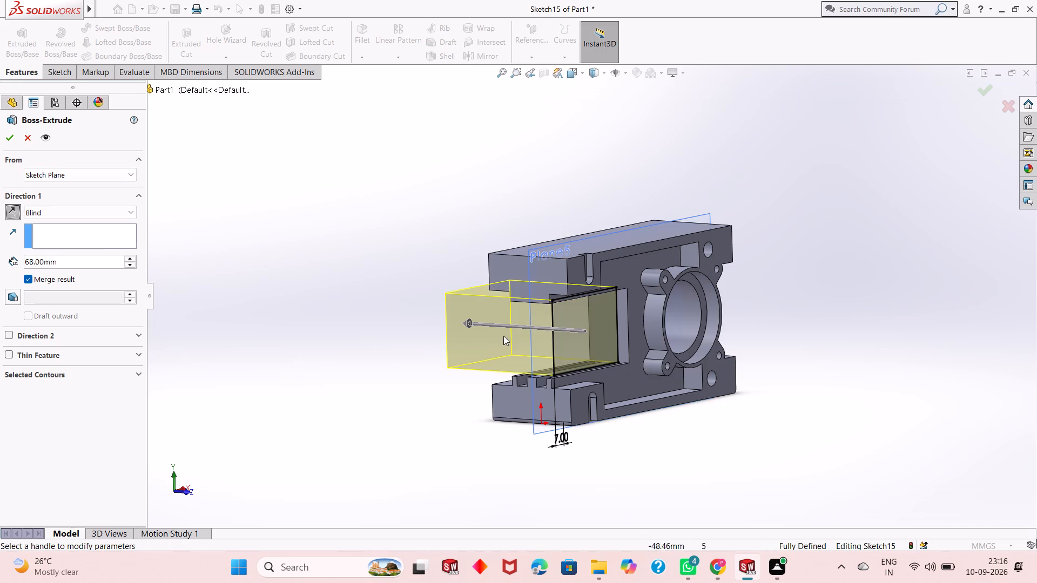
{"action": "middle_click_drag", "start_coordinate": [537, 333], "coordinate": [574, 336]}
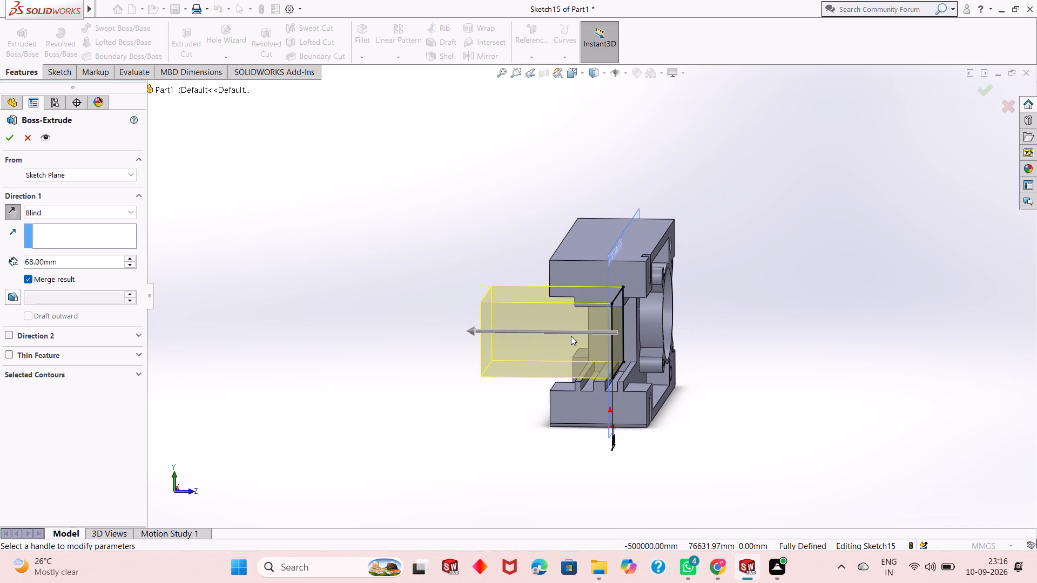
{"action": "double_click", "coordinate": [70, 261]}
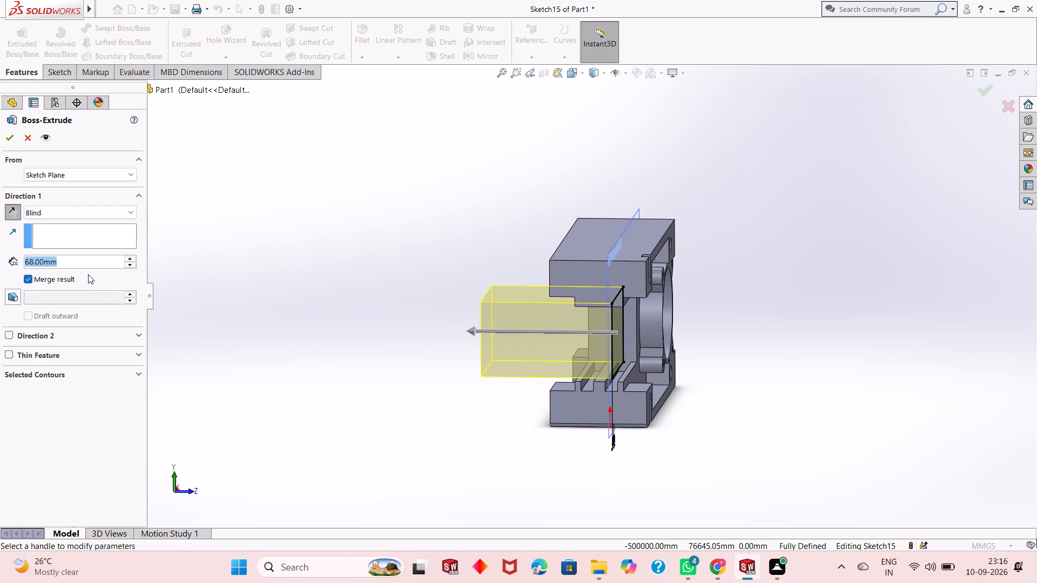
{"action": "type", "text": "11"}
{"action": "key", "text": "Return"}
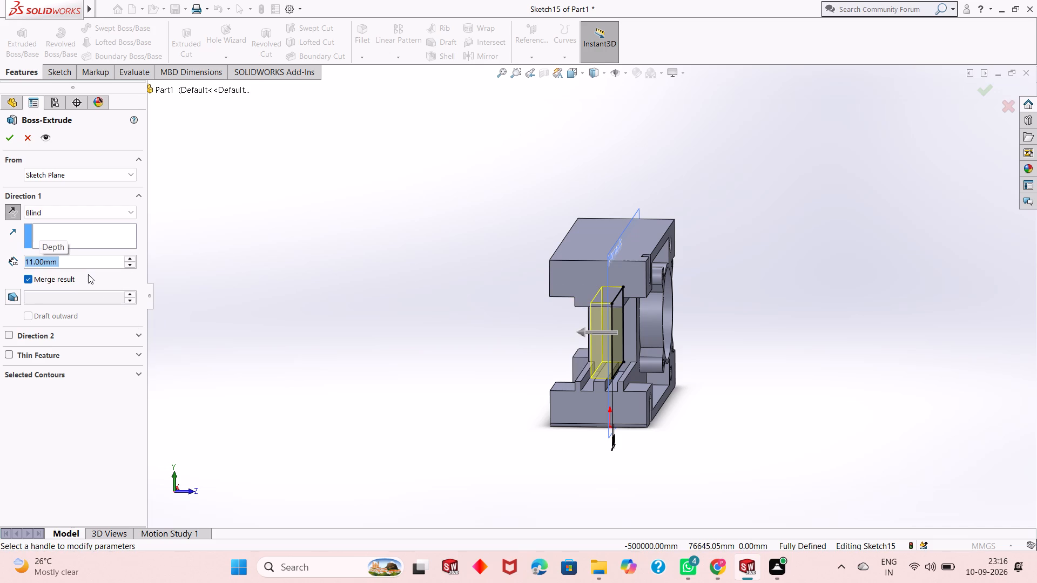
{"action": "scroll", "coordinate": [540, 363], "scroll_direction": "down", "scroll_amount": 3}
{"action": "scroll", "coordinate": [648, 375], "scroll_direction": "down", "scroll_amount": 3}
{"action": "middle_click_drag", "start_coordinate": [648, 374], "coordinate": [662, 364]}
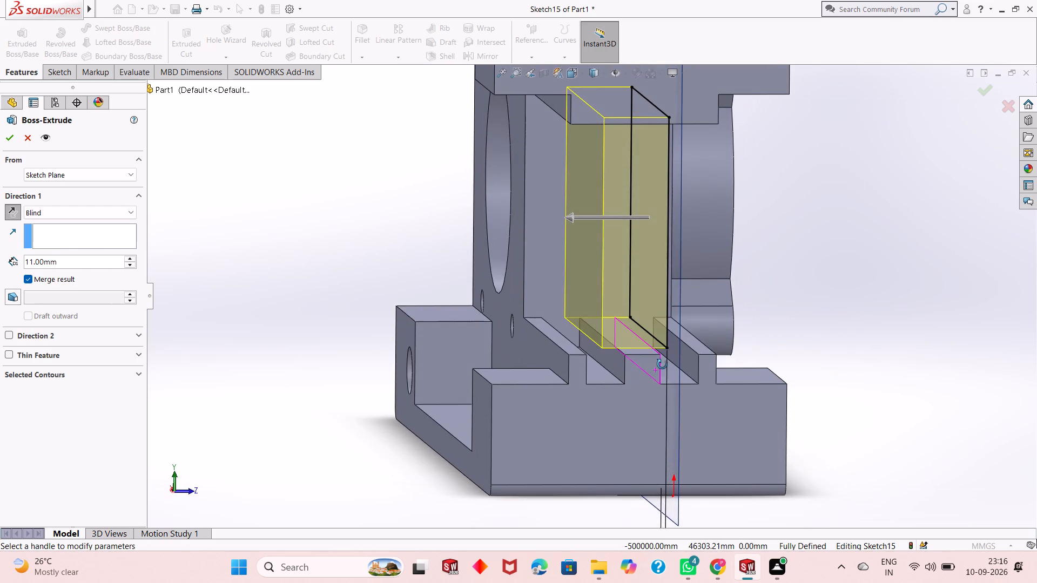
{"action": "middle_click_drag", "start_coordinate": [662, 364], "coordinate": [651, 355]}
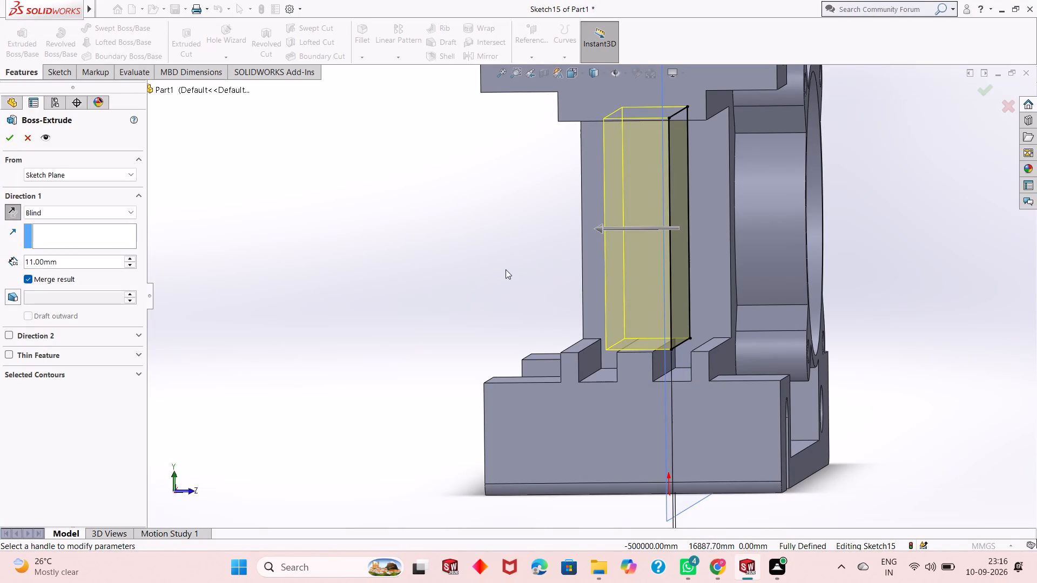
{"action": "left_click", "coordinate": [5, 141]}
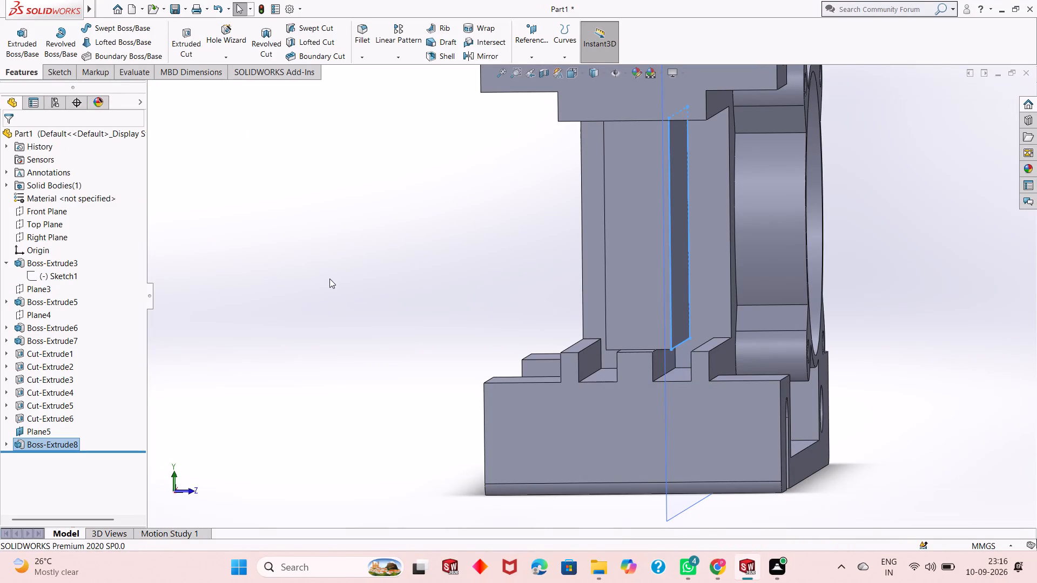
{"action": "key", "text": "Escape"}
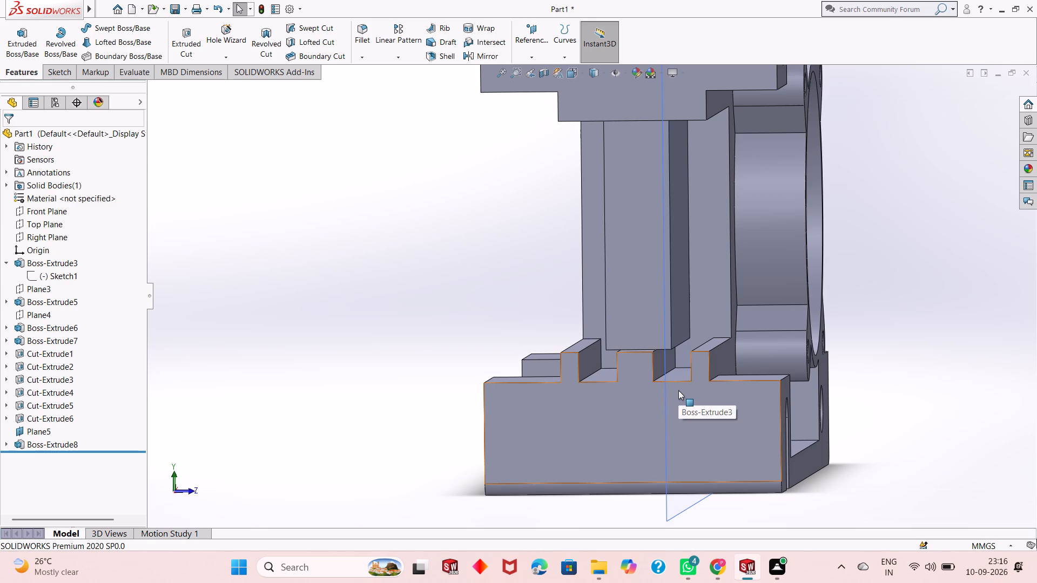
Examine the new block's position between the arms and over the lower arm's ribs from several angles.
{"action": "key", "text": "ctrl+8"}
{"action": "key", "text": "ctrl+8"}
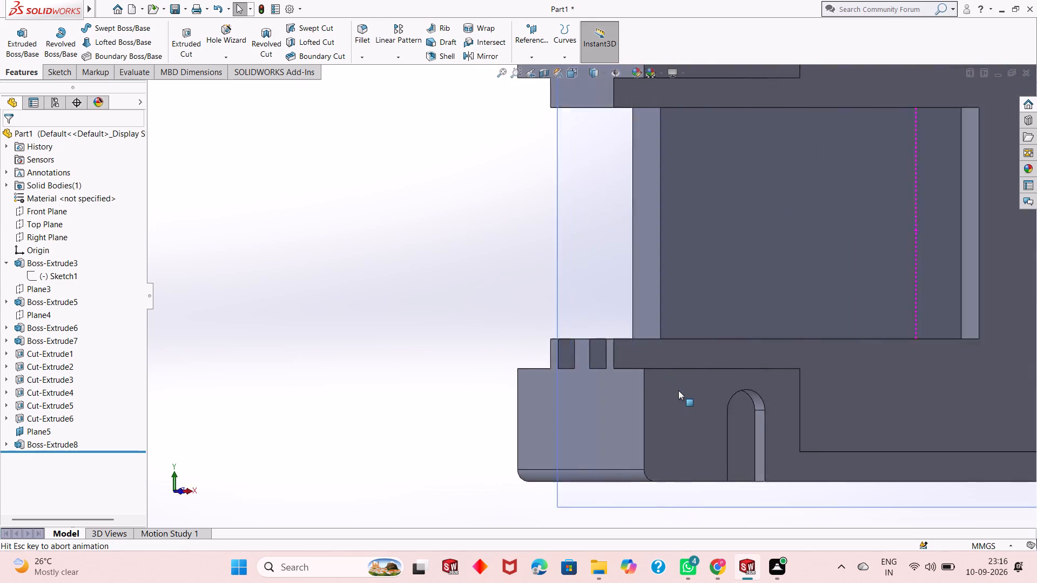
{"action": "key", "text": "ctrl+8"}
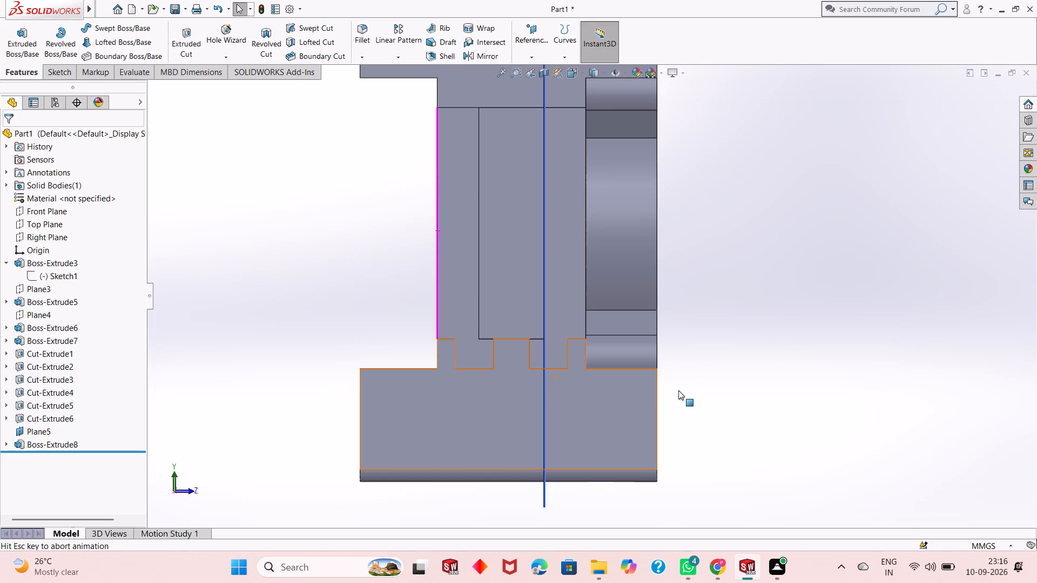
{"action": "middle_click_drag", "start_coordinate": [723, 421], "coordinate": [671, 440]}
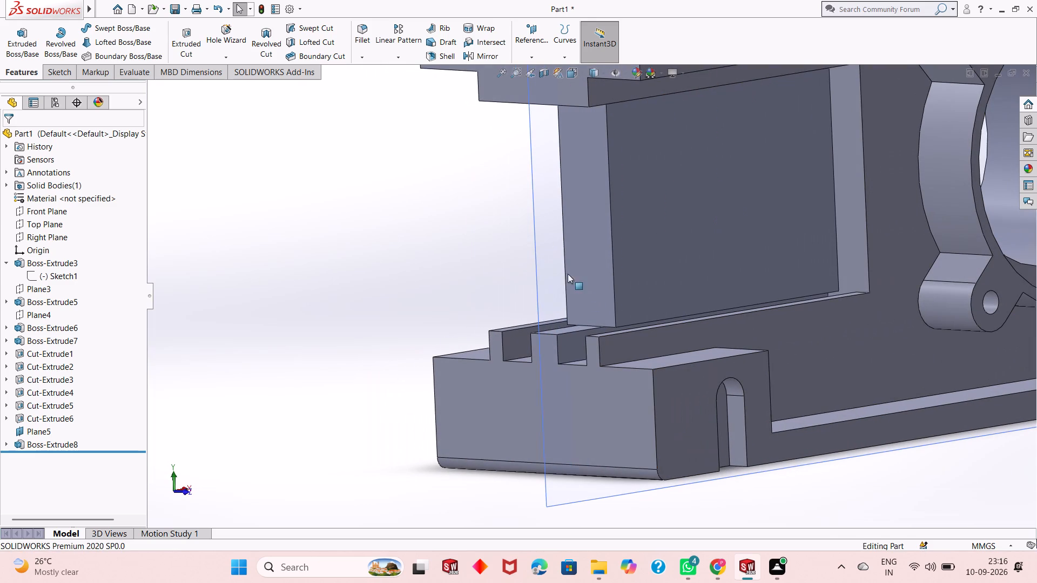
{"action": "left_click", "coordinate": [565, 269]}
{"action": "key", "text": "ctrl+8"}
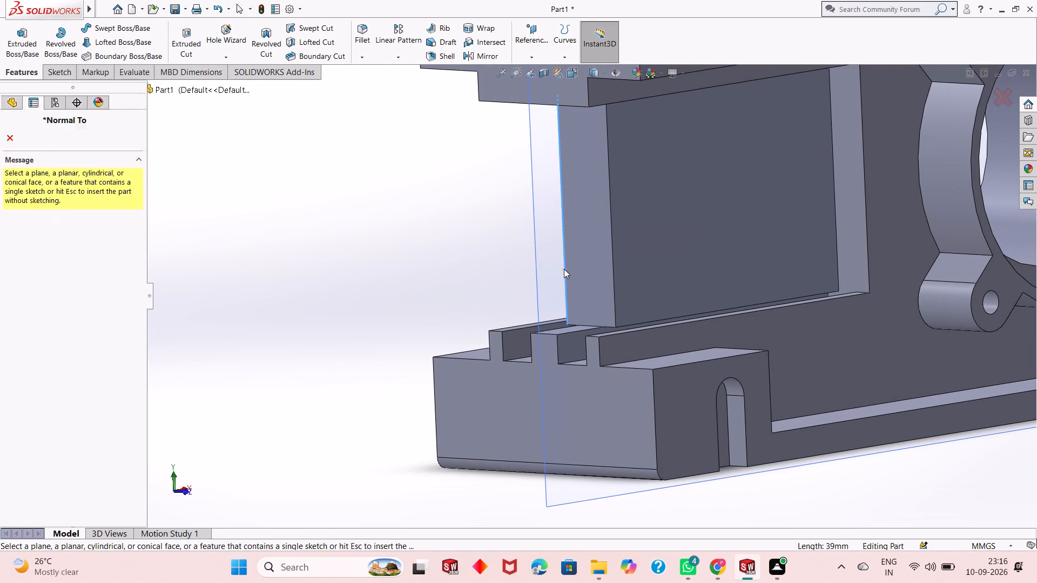
{"action": "key", "text": "Escape"}
{"action": "key", "text": "Escape"}
{"action": "scroll", "coordinate": [483, 368], "scroll_direction": "up", "scroll_amount": 3}
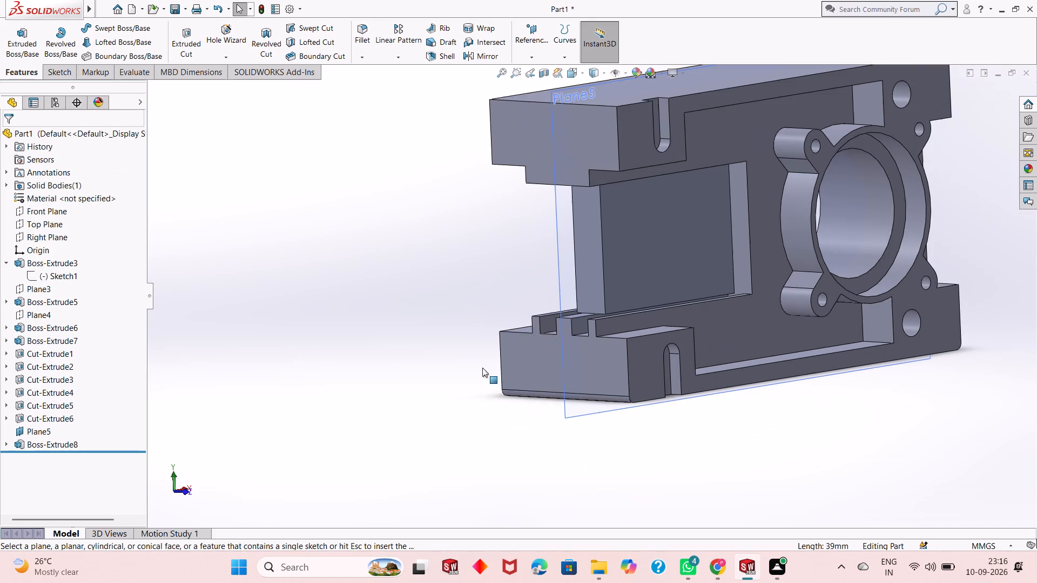
{"action": "middle_click_drag", "start_coordinate": [643, 263], "coordinate": [595, 281]}
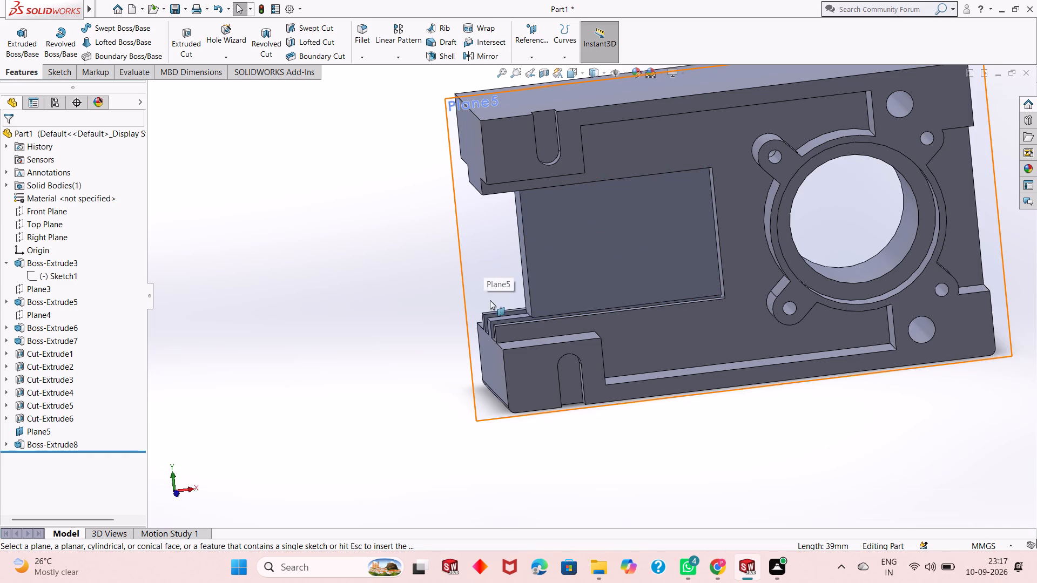
{"action": "middle_click_drag", "start_coordinate": [490, 309], "coordinate": [585, 291]}
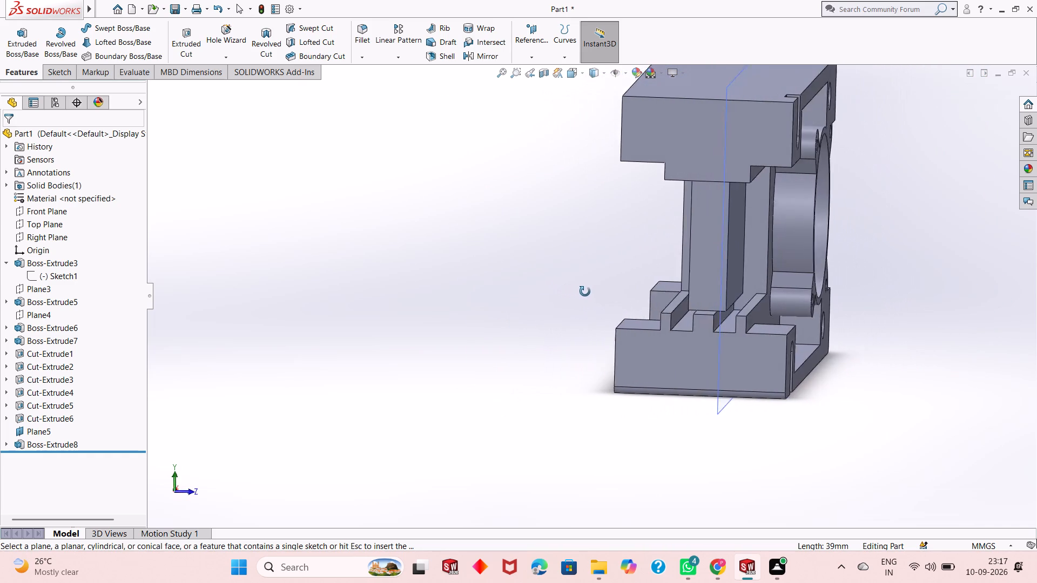
{"action": "middle_click_drag", "start_coordinate": [585, 291], "coordinate": [478, 289]}
Hide the 19 mm offset plane, Plane5.
{"action": "right_click", "coordinate": [490, 234]}
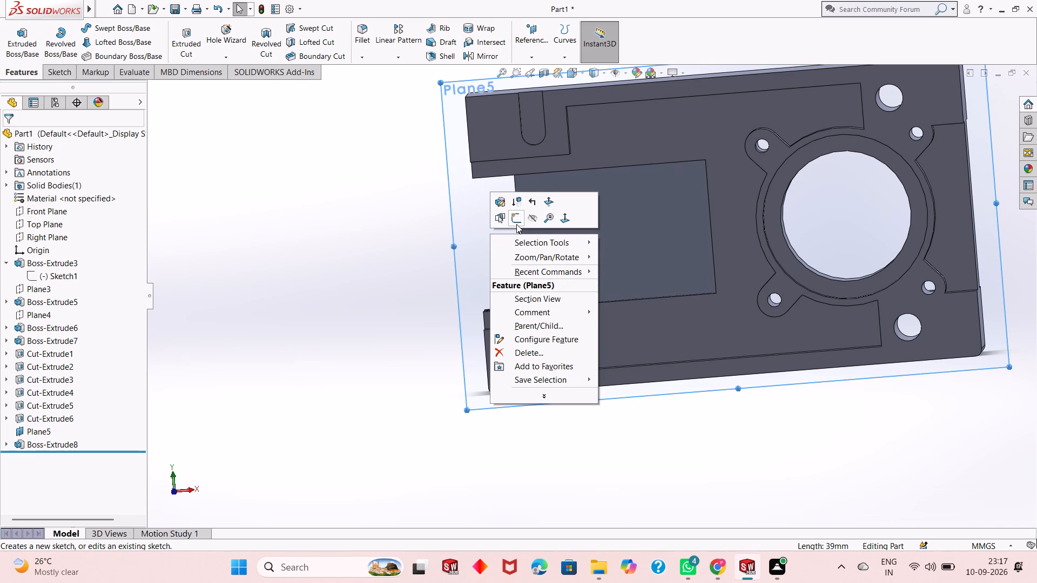
{"action": "left_click", "coordinate": [529, 221]}
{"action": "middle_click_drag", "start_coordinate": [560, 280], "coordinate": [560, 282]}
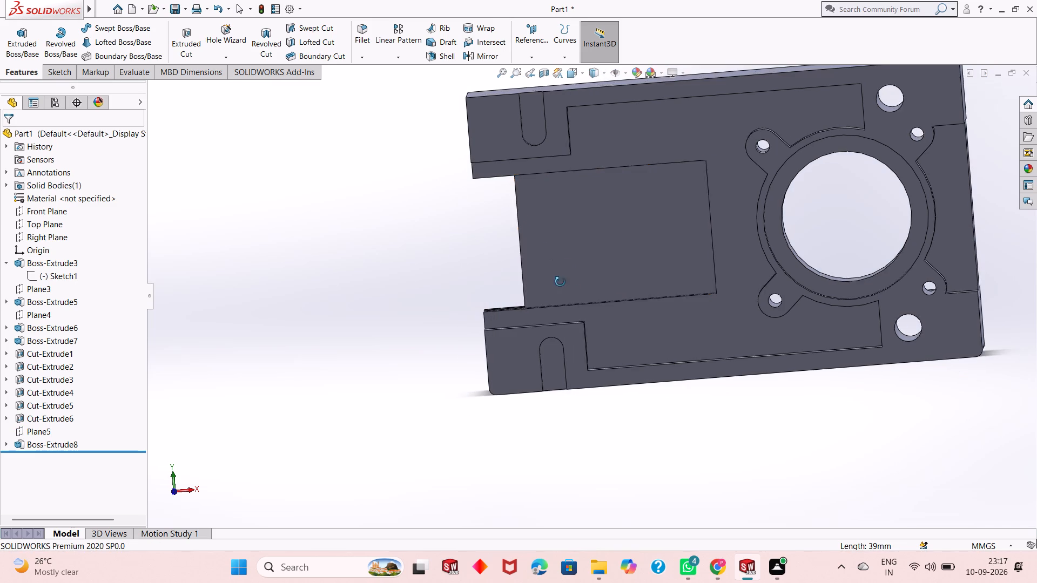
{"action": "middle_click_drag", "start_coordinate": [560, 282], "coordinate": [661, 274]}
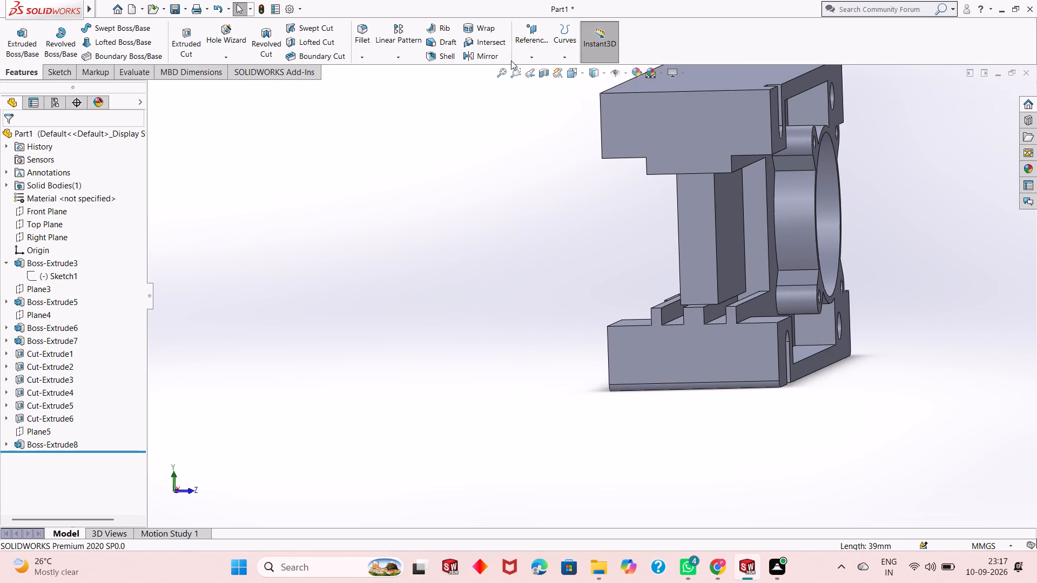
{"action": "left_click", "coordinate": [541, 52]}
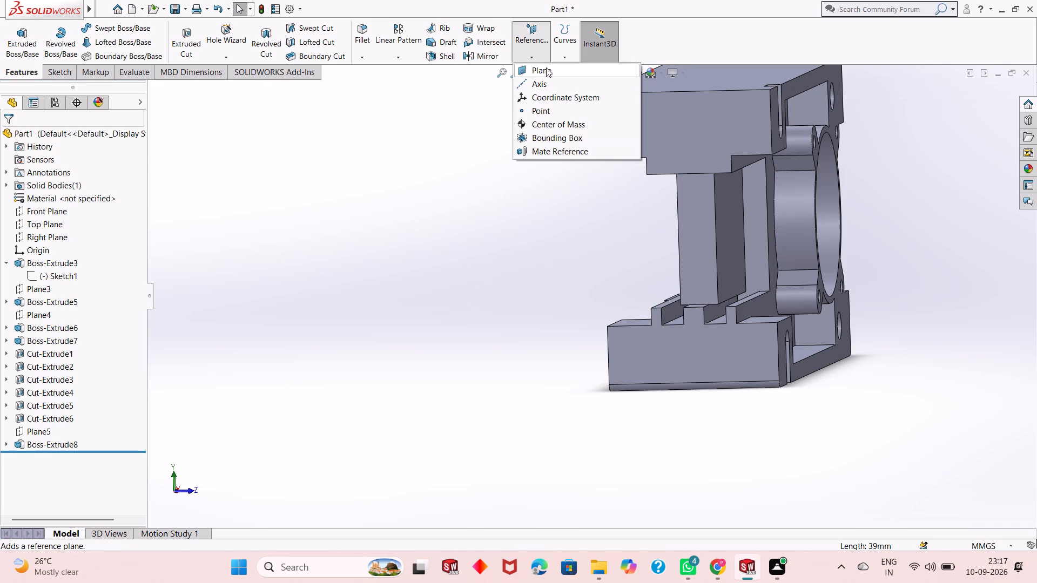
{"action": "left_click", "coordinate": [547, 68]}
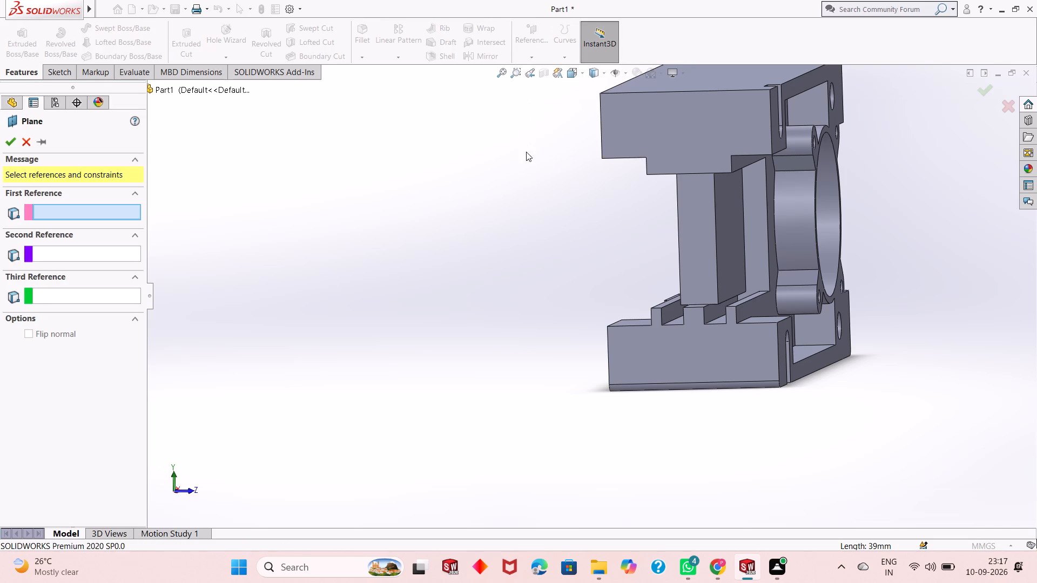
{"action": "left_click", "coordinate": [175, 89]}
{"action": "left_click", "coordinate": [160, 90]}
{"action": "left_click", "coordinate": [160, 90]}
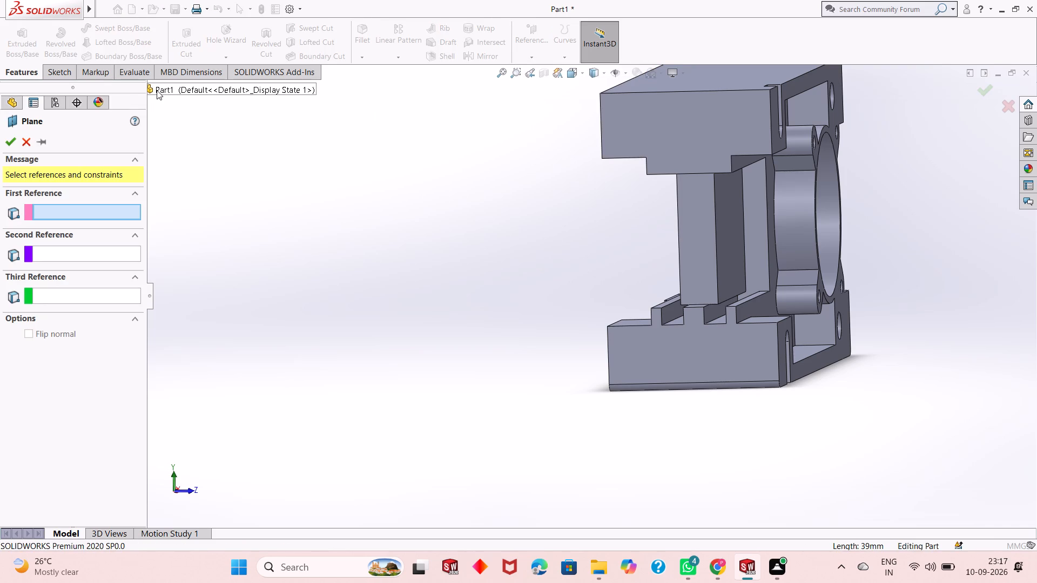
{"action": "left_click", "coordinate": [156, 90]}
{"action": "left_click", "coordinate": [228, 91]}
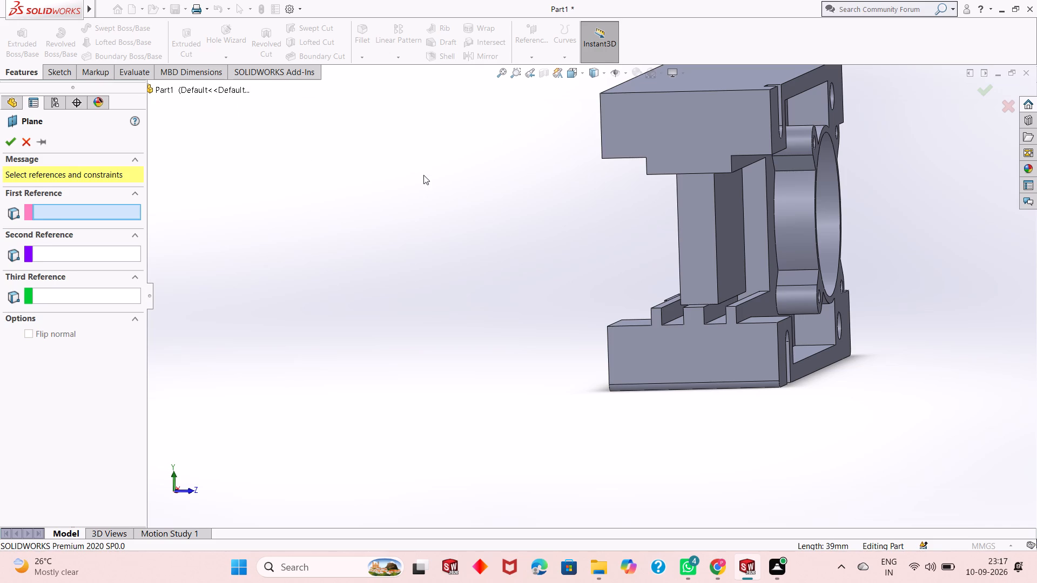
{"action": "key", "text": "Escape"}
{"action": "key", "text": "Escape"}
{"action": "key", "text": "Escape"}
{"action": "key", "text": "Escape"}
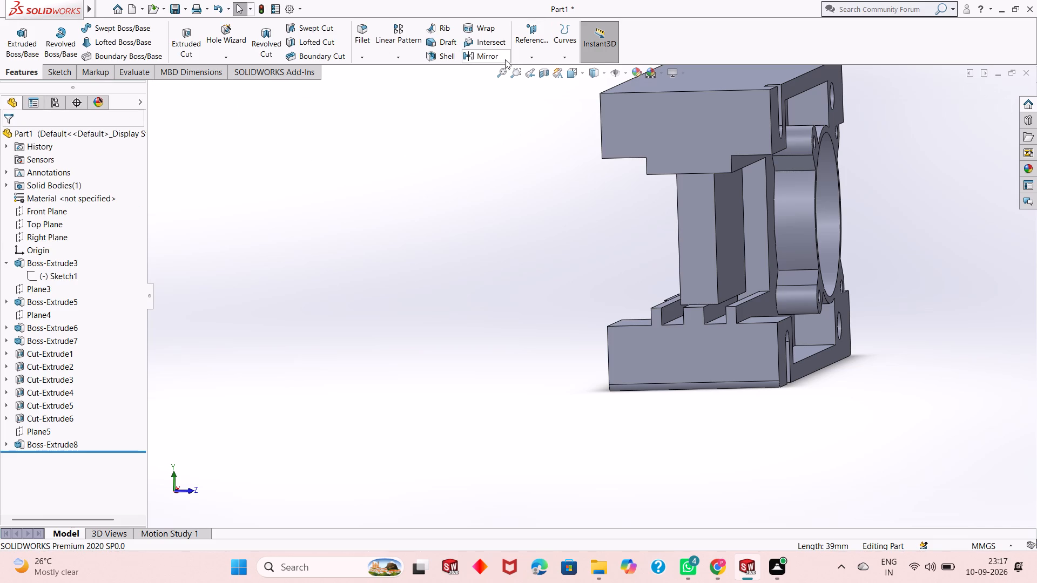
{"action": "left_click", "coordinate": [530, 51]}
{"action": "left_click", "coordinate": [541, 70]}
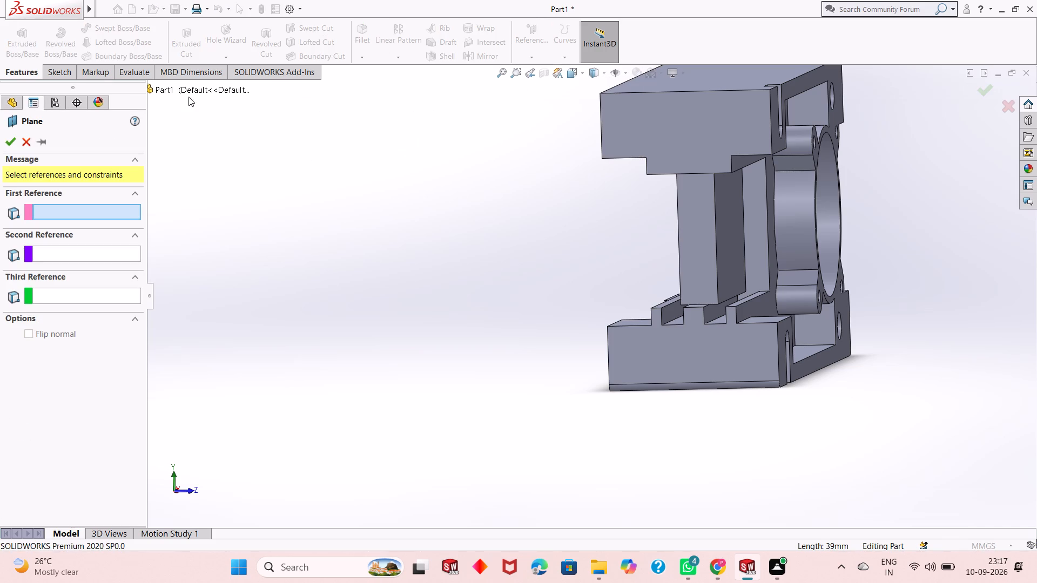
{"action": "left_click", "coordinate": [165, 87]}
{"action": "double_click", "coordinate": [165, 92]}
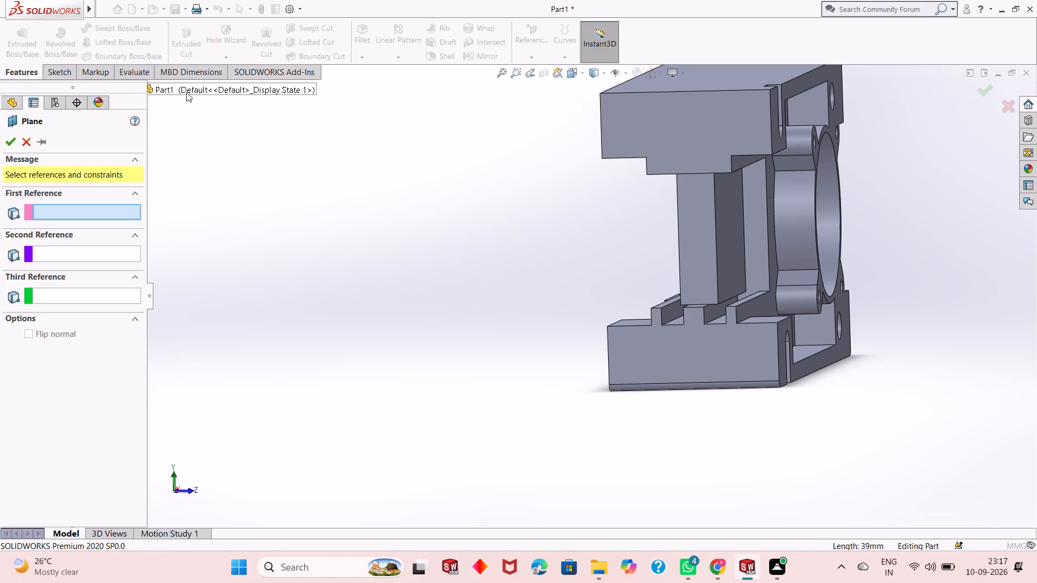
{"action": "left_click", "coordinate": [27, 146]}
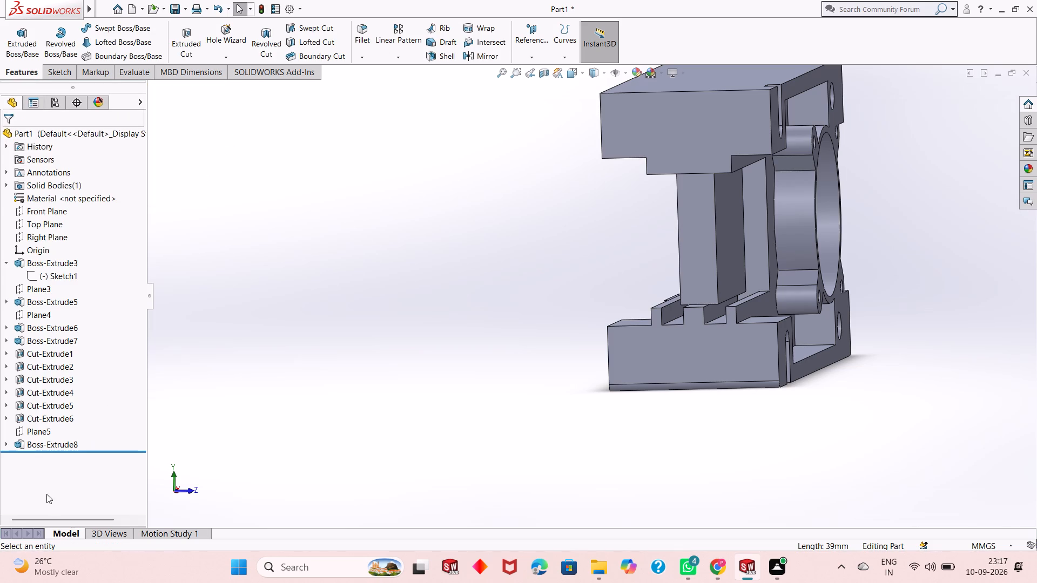
Examine the block between the arms and the round flange side of the bracket from several distances and angles.
{"action": "scroll", "coordinate": [44, 400], "scroll_direction": "down", "scroll_amount": 4}
{"action": "scroll", "coordinate": [44, 399], "scroll_direction": "up", "scroll_amount": 7}
{"action": "scroll", "coordinate": [568, 212], "scroll_direction": "up", "scroll_amount": 1}
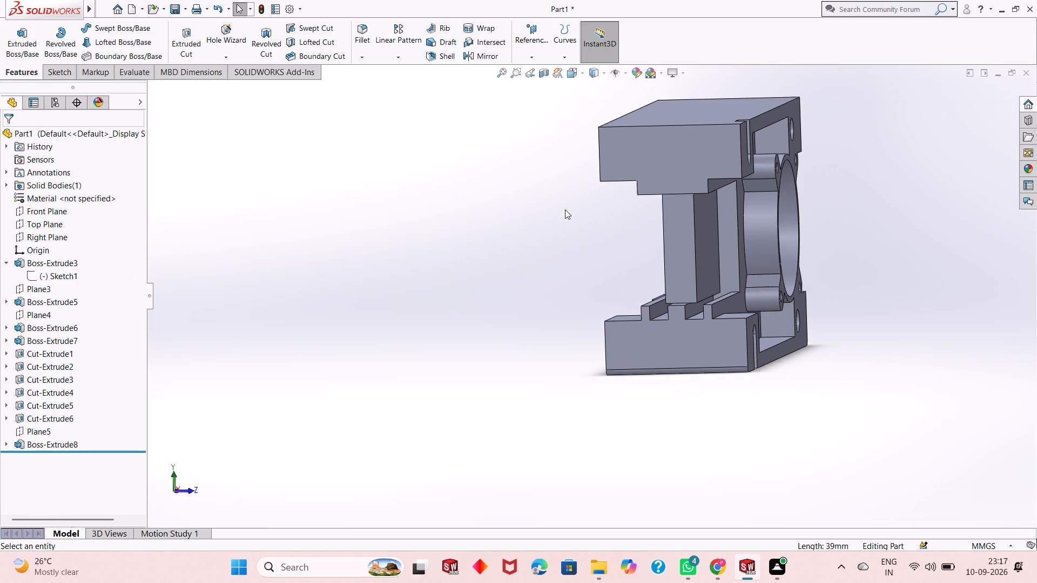
{"action": "scroll", "coordinate": [565, 209], "scroll_direction": "up", "scroll_amount": 5}
{"action": "scroll", "coordinate": [589, 198], "scroll_direction": "down", "scroll_amount": 3}
{"action": "scroll", "coordinate": [639, 327], "scroll_direction": "up", "scroll_amount": 4}
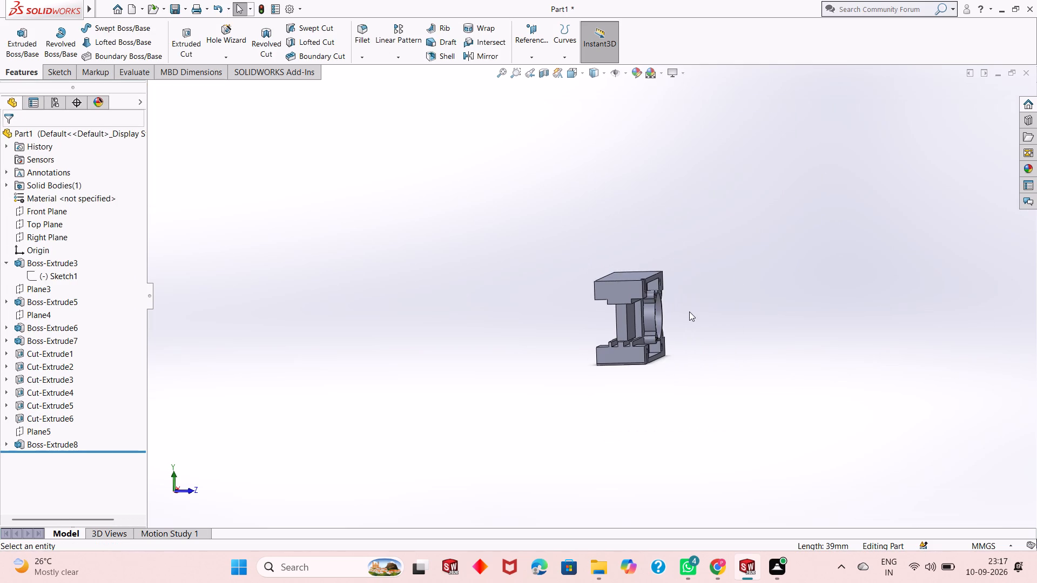
{"action": "middle_click_drag", "start_coordinate": [689, 313], "coordinate": [639, 322]}
{"action": "scroll", "coordinate": [631, 319], "scroll_direction": "down", "scroll_amount": 6}
{"action": "scroll", "coordinate": [619, 308], "scroll_direction": "up", "scroll_amount": 1}
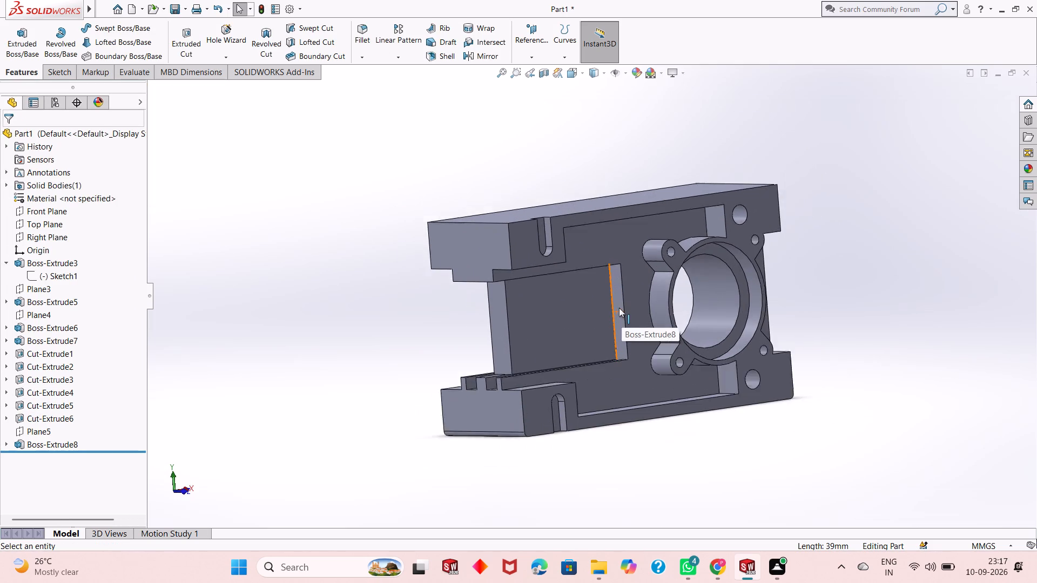
{"action": "scroll", "coordinate": [619, 308], "scroll_direction": "up", "scroll_amount": 2}
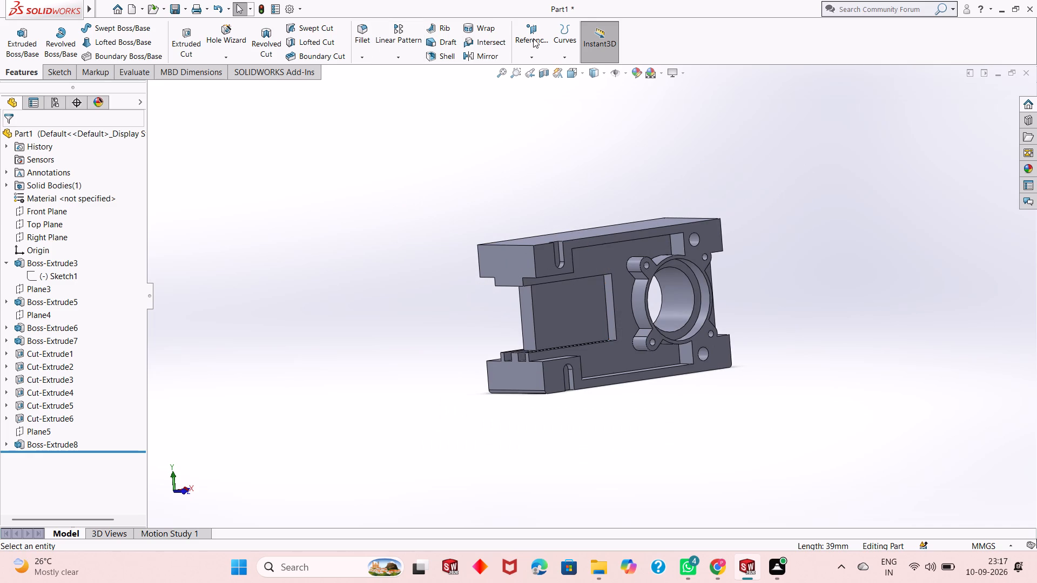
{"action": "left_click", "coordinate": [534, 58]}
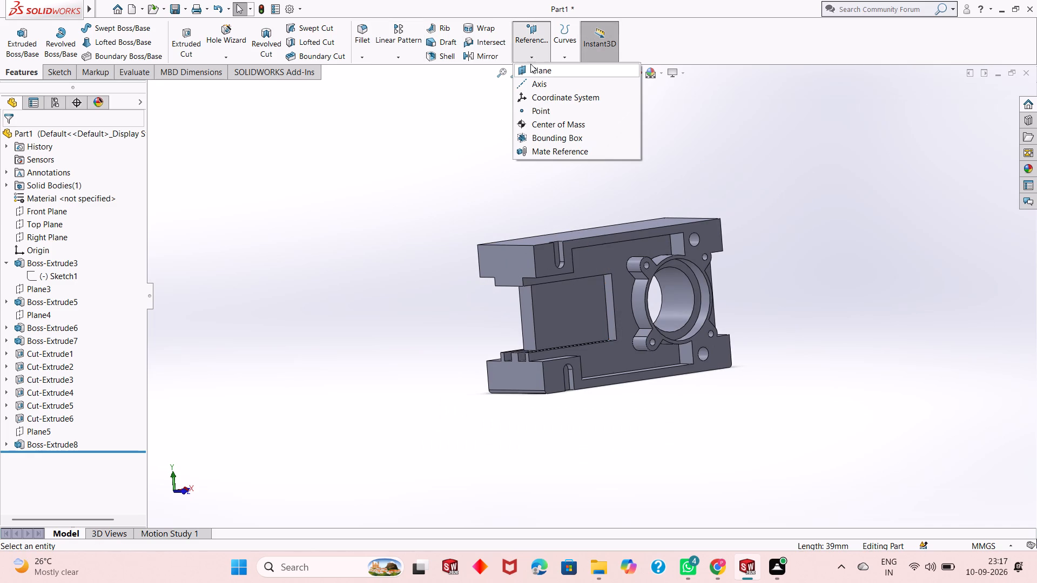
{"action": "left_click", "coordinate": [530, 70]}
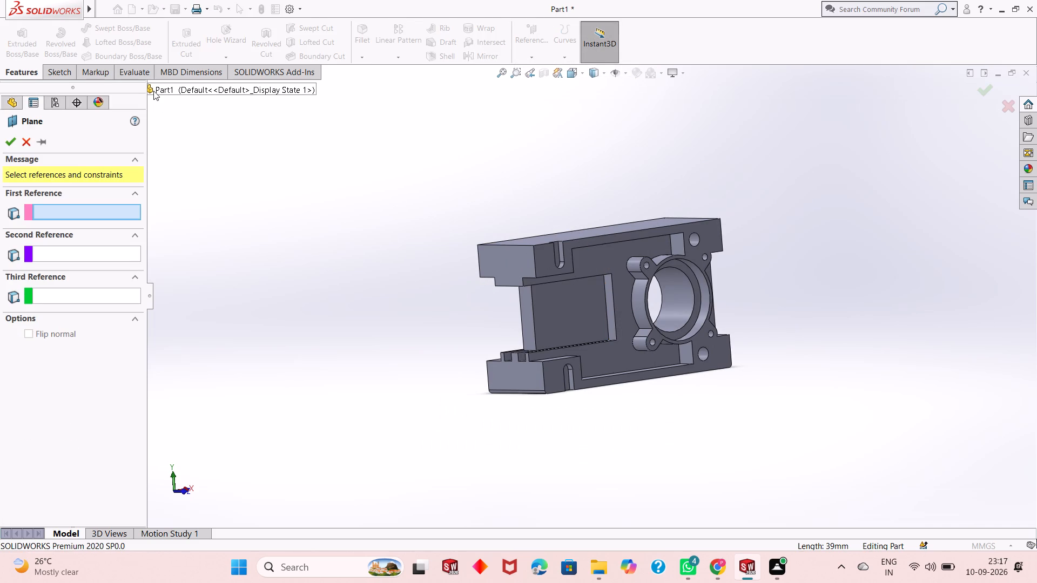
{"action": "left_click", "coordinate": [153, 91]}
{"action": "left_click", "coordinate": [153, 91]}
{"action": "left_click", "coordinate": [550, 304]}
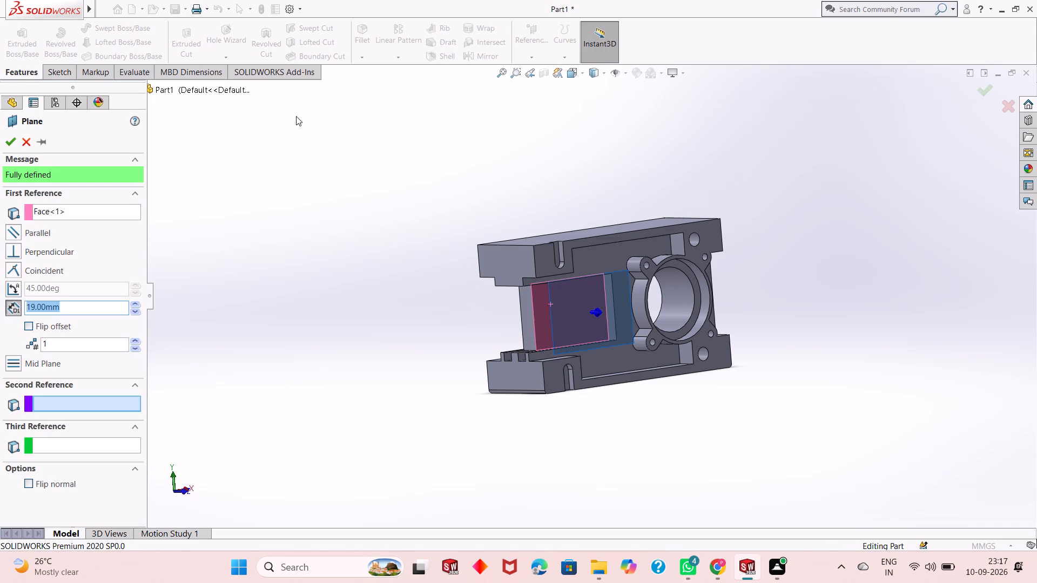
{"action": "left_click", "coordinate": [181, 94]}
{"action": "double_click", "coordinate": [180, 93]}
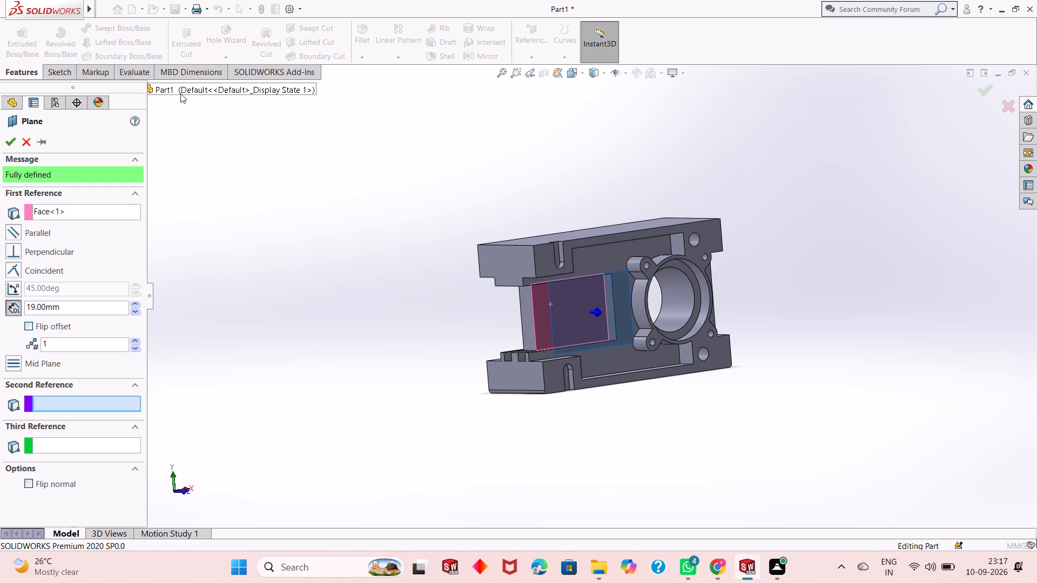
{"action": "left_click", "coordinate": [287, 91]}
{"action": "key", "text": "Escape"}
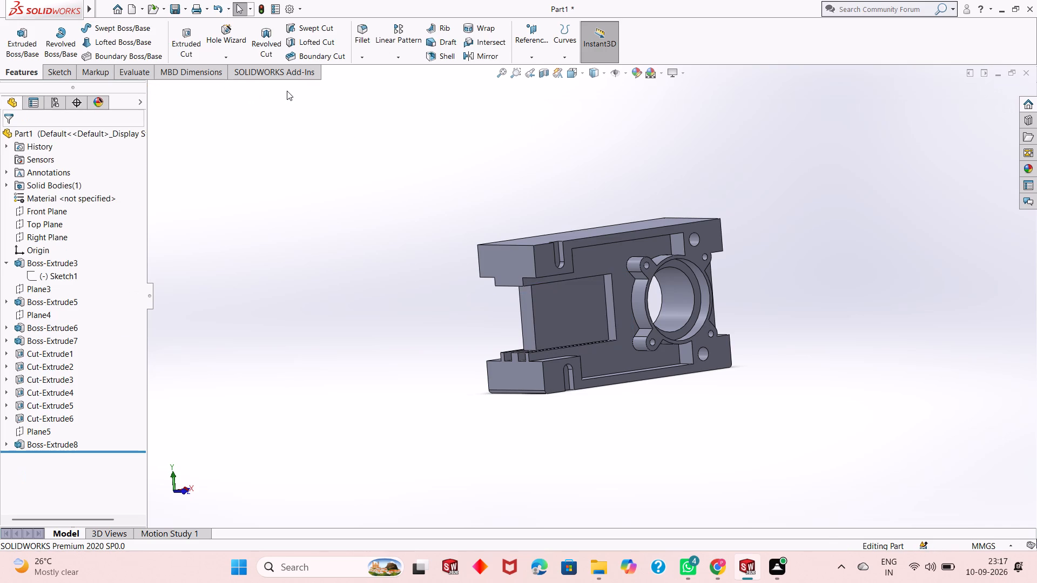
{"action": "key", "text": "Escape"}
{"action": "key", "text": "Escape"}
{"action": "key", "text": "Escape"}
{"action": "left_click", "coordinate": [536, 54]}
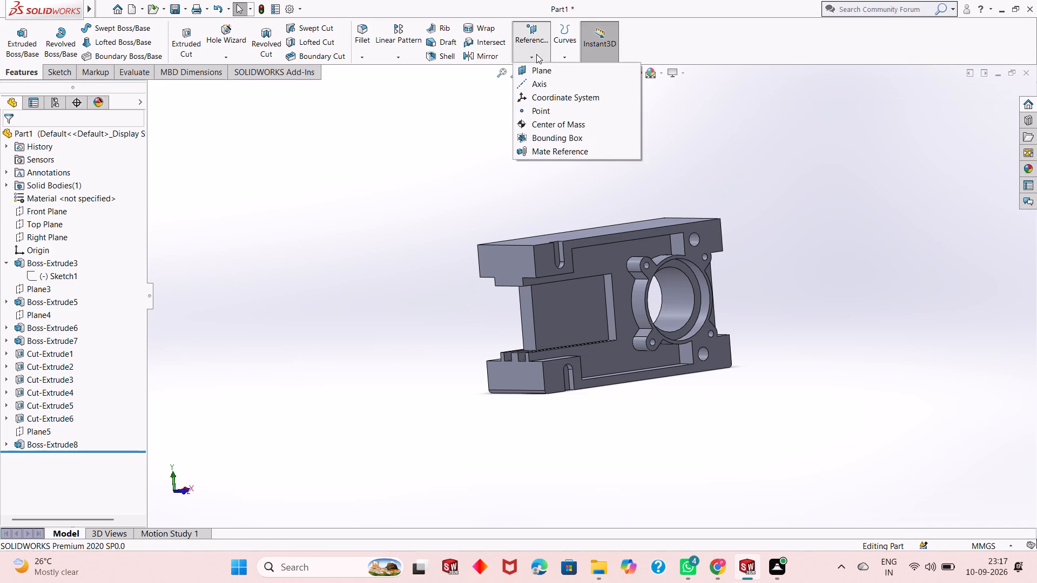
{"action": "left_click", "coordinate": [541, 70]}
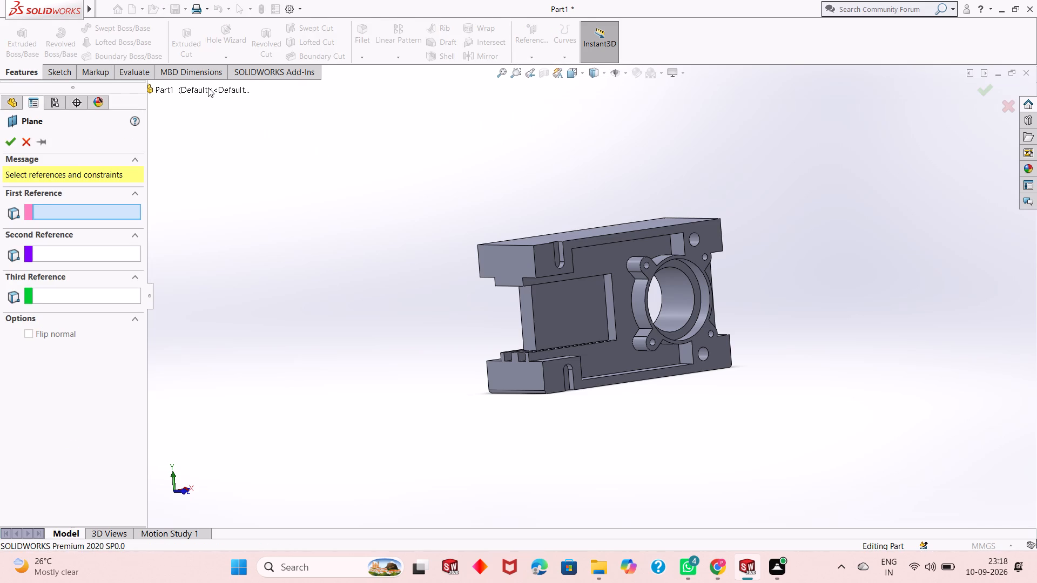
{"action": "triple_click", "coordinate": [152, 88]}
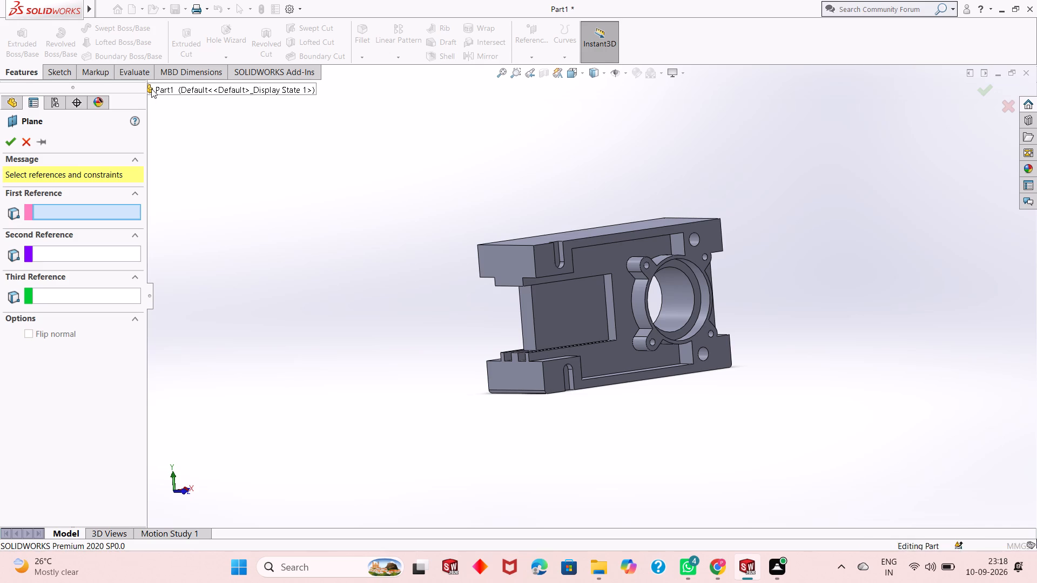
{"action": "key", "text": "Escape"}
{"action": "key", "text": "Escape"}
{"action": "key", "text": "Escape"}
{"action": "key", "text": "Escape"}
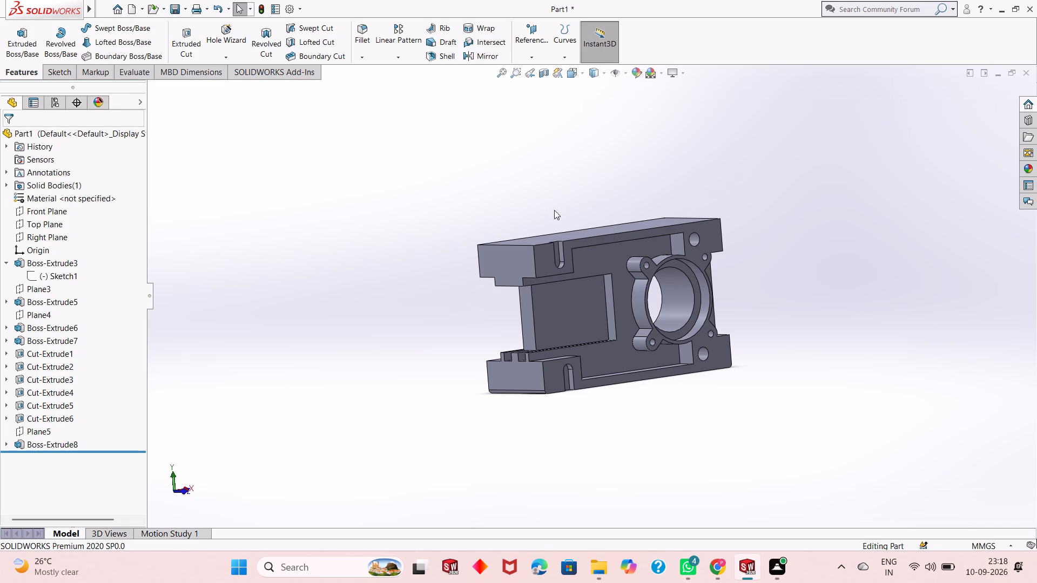
Start a sketch on the 11 mm block's broad face on the round flange side, viewed normal to it.
{"action": "middle_click_drag", "start_coordinate": [569, 253], "coordinate": [590, 255]}
{"action": "scroll", "coordinate": [603, 303], "scroll_direction": "down", "scroll_amount": 2}
{"action": "scroll", "coordinate": [602, 303], "scroll_direction": "up", "scroll_amount": 3}
{"action": "scroll", "coordinate": [592, 294], "scroll_direction": "down", "scroll_amount": 5}
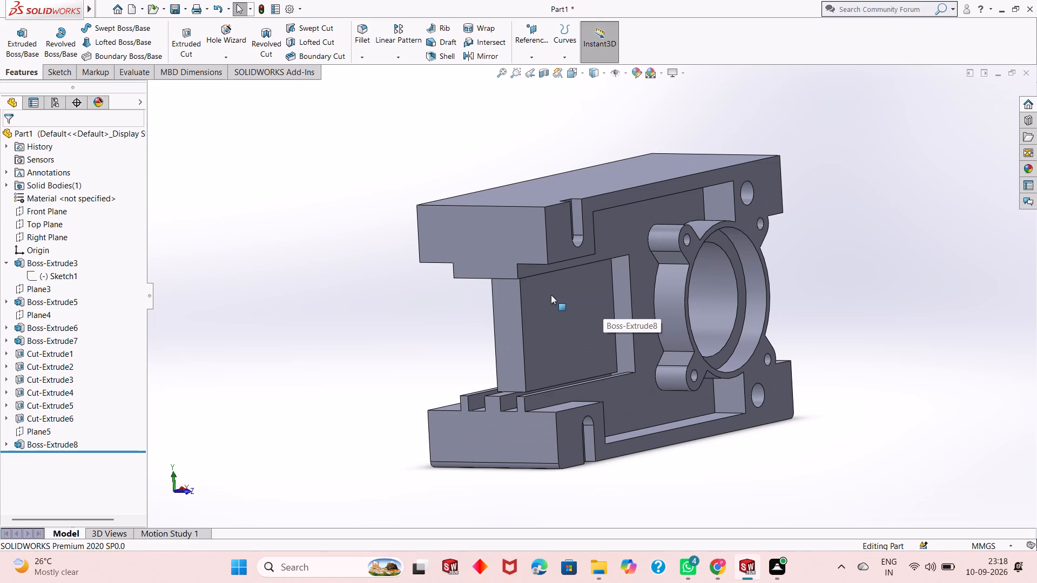
{"action": "left_click", "coordinate": [527, 309]}
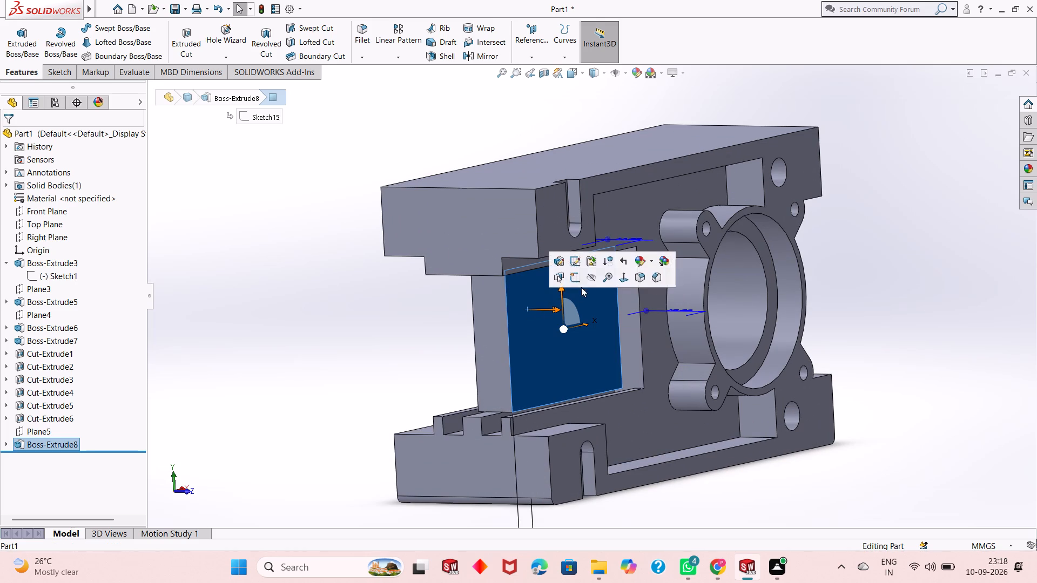
{"action": "left_click", "coordinate": [578, 283]}
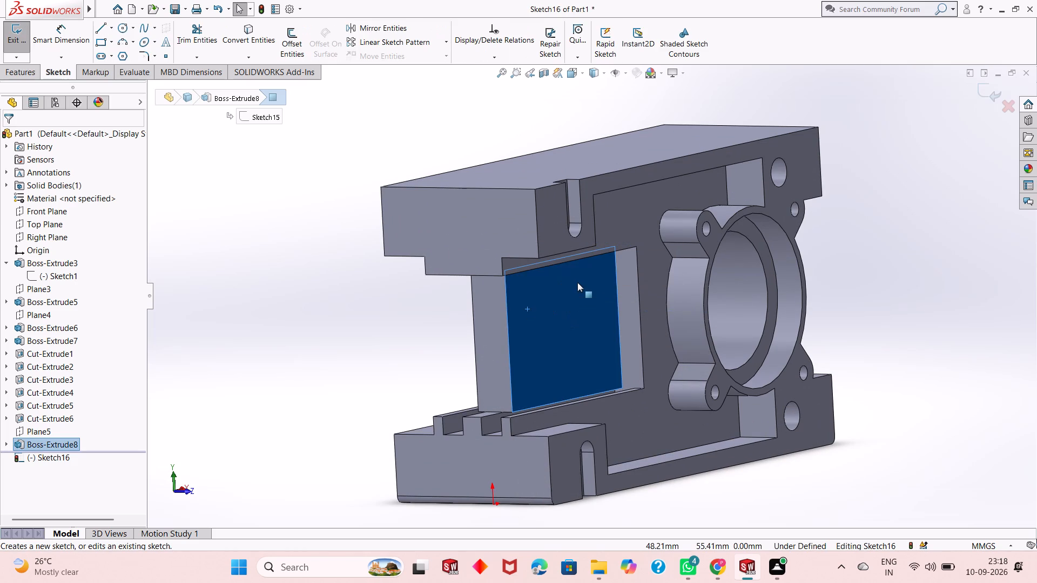
{"action": "key", "text": "ctrl+8"}
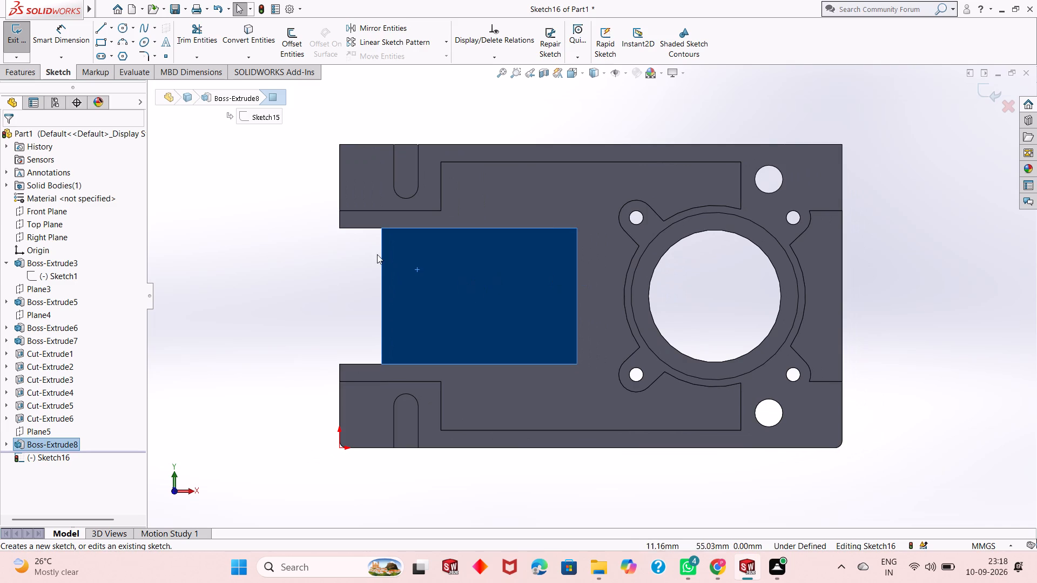
{"action": "key", "text": "Escape"}
{"action": "scroll", "coordinate": [426, 235], "scroll_direction": "down", "scroll_amount": 2}
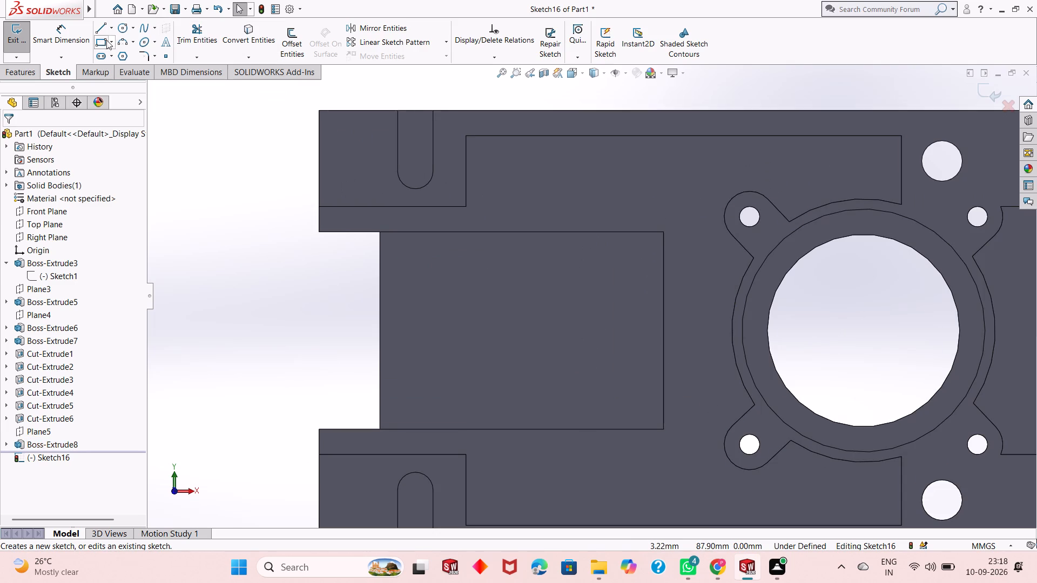
Sketch three stacked horizontal corner rectangles from the arm-end line to the block's inner edge, 68 mm long and about 2.5, 3.9 and 3.3 mm high.
{"action": "left_click", "coordinate": [100, 44]}
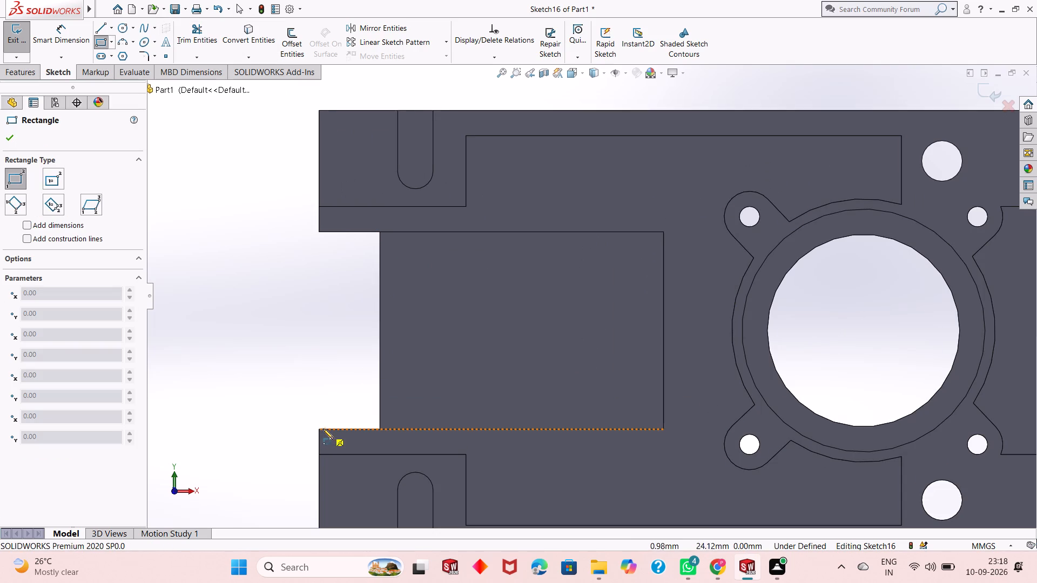
{"action": "left_click", "coordinate": [319, 270]}
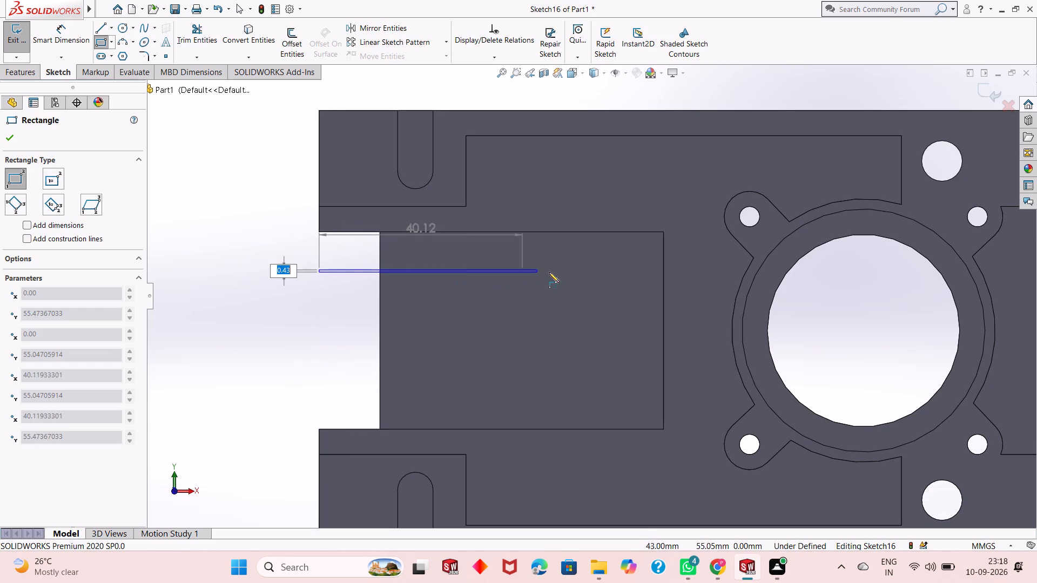
{"action": "left_click", "coordinate": [663, 282]}
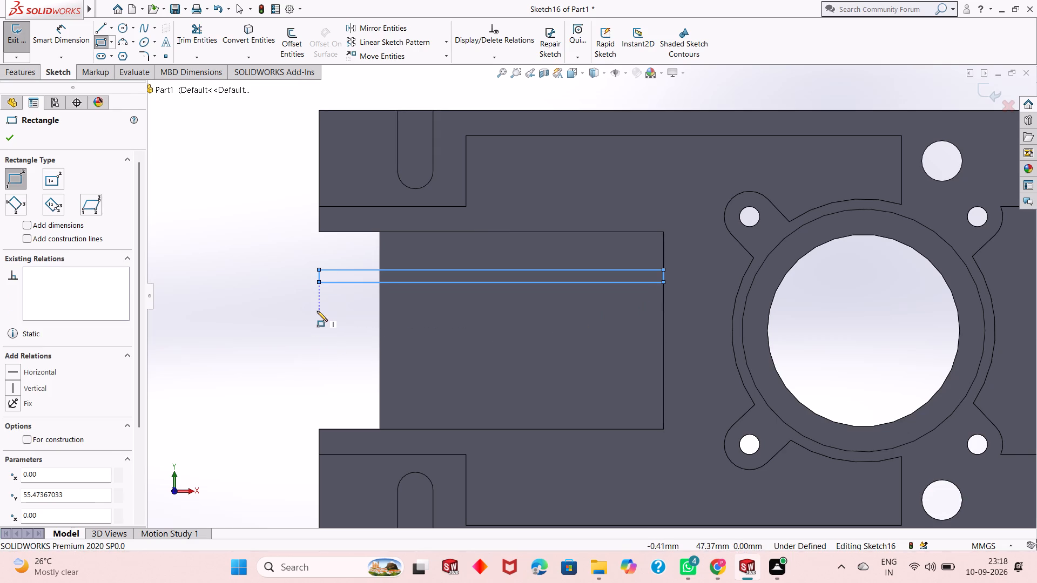
{"action": "left_click", "coordinate": [317, 311]}
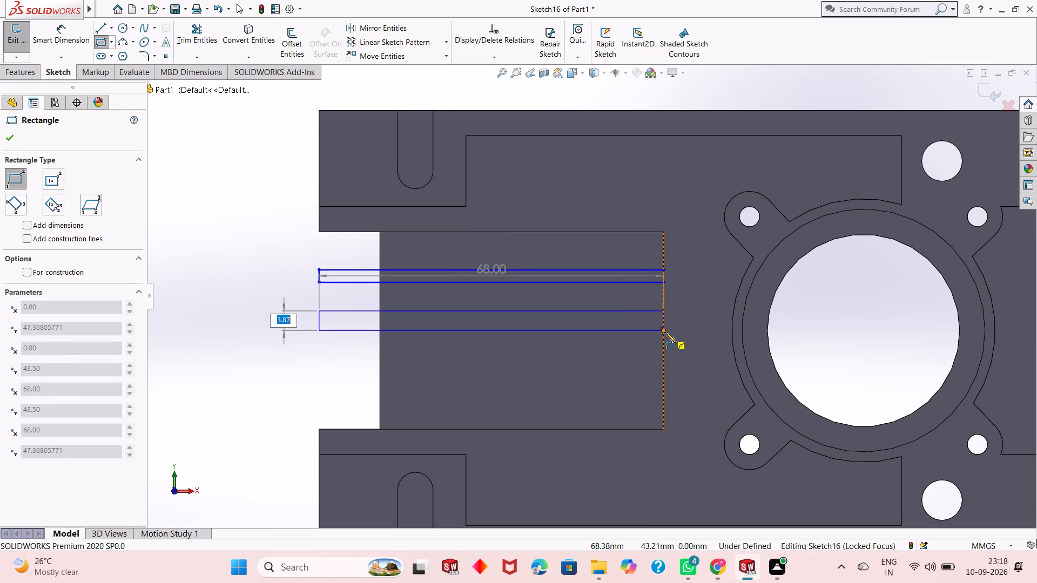
{"action": "left_click", "coordinate": [664, 330]}
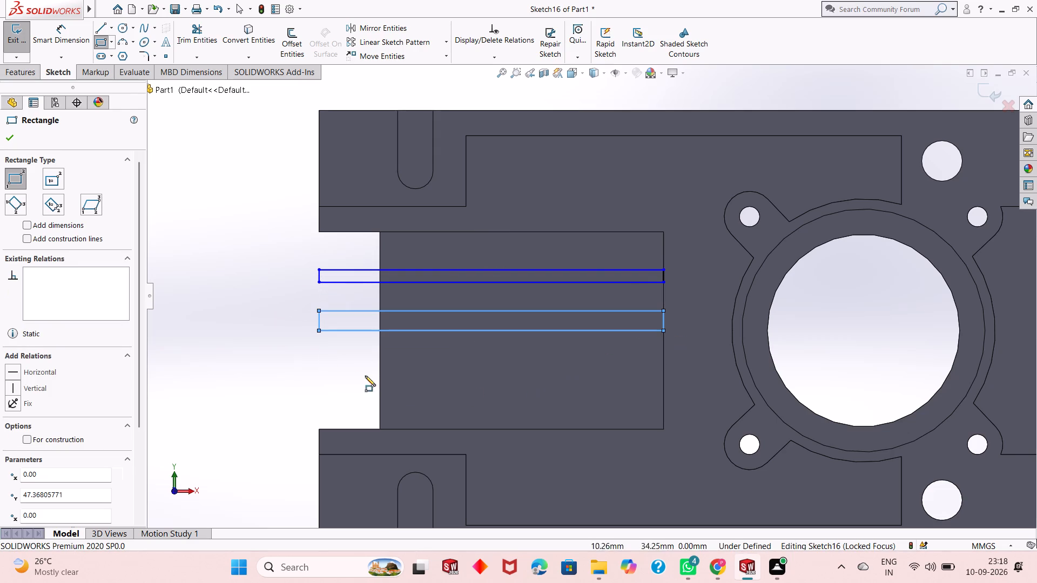
{"action": "left_click", "coordinate": [319, 367]}
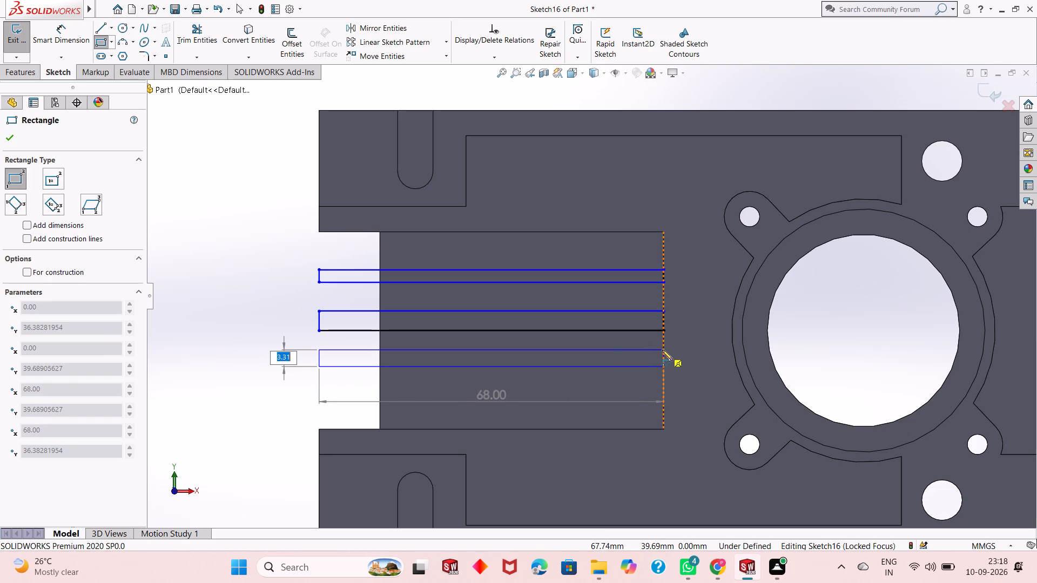
{"action": "left_click", "coordinate": [662, 350]}
{"action": "key", "text": "Escape"}
{"action": "key", "text": "Escape"}
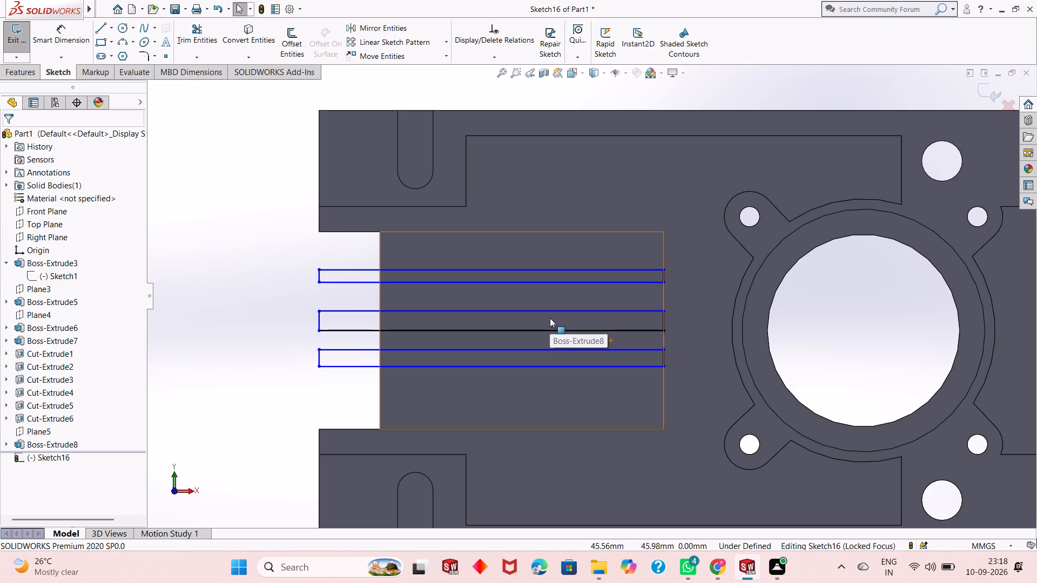
Examine the three sketched rectangles' position across the block and past its open end from several angles.
{"action": "middle_click_drag", "start_coordinate": [457, 262], "coordinate": [491, 263]}
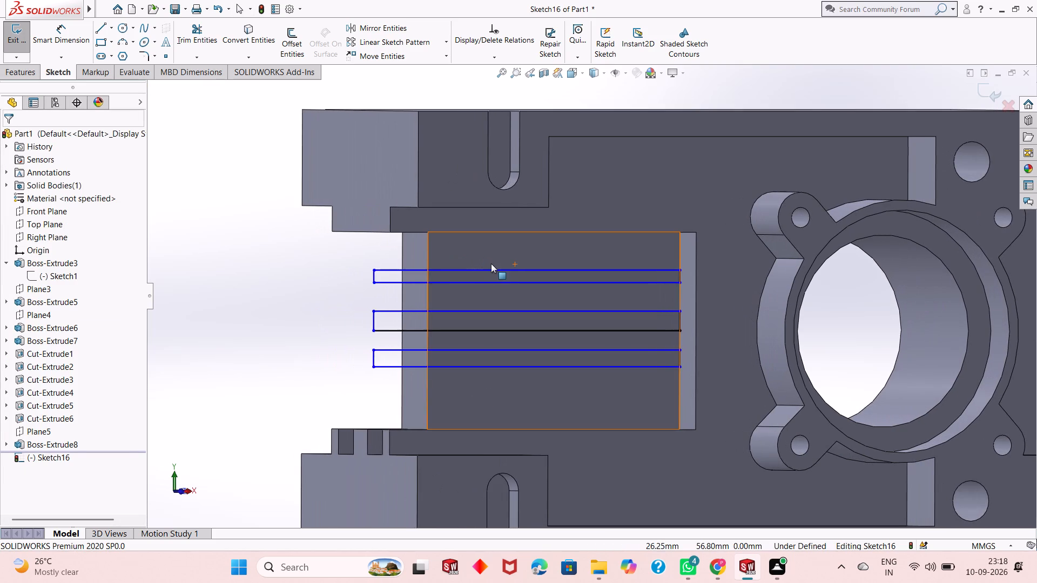
{"action": "middle_click_drag", "start_coordinate": [476, 302], "coordinate": [457, 305]}
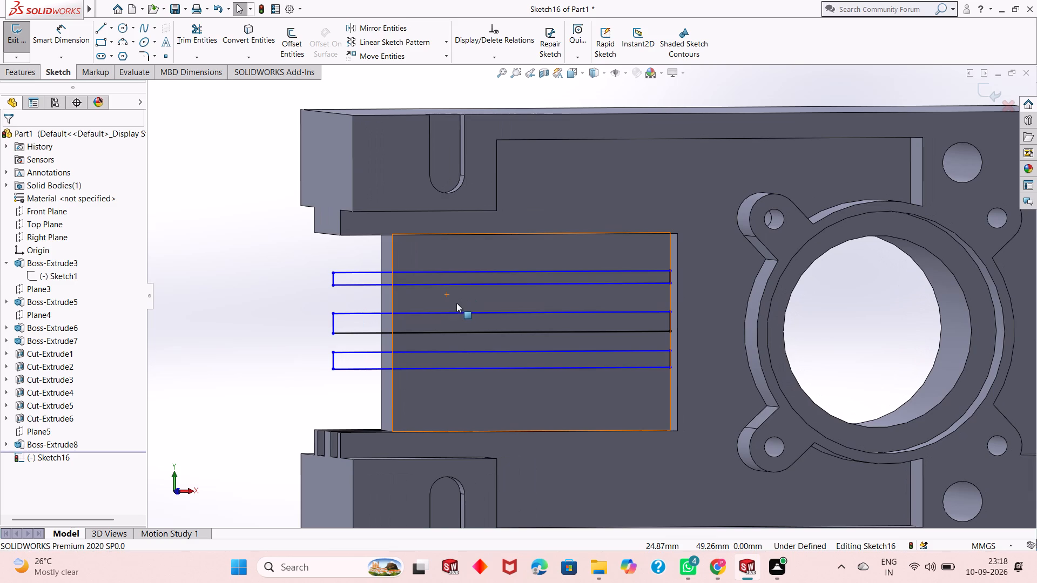
{"action": "middle_click_drag", "start_coordinate": [409, 324], "coordinate": [375, 326]}
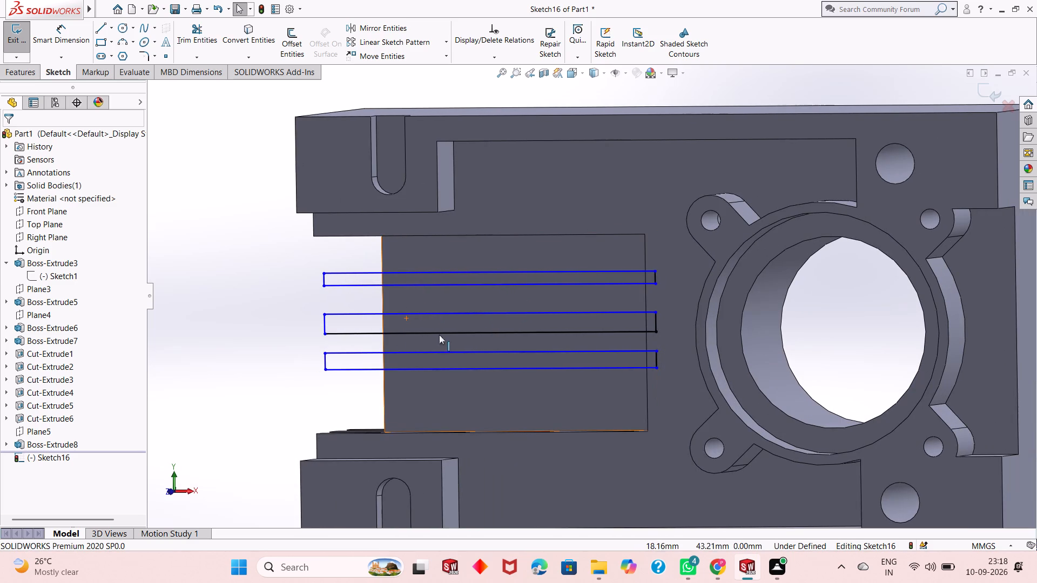
{"action": "middle_click_drag", "start_coordinate": [504, 332], "coordinate": [515, 333]}
{"action": "scroll", "coordinate": [504, 330], "scroll_direction": "up", "scroll_amount": 2}
{"action": "middle_click_drag", "start_coordinate": [472, 333], "coordinate": [481, 334]}
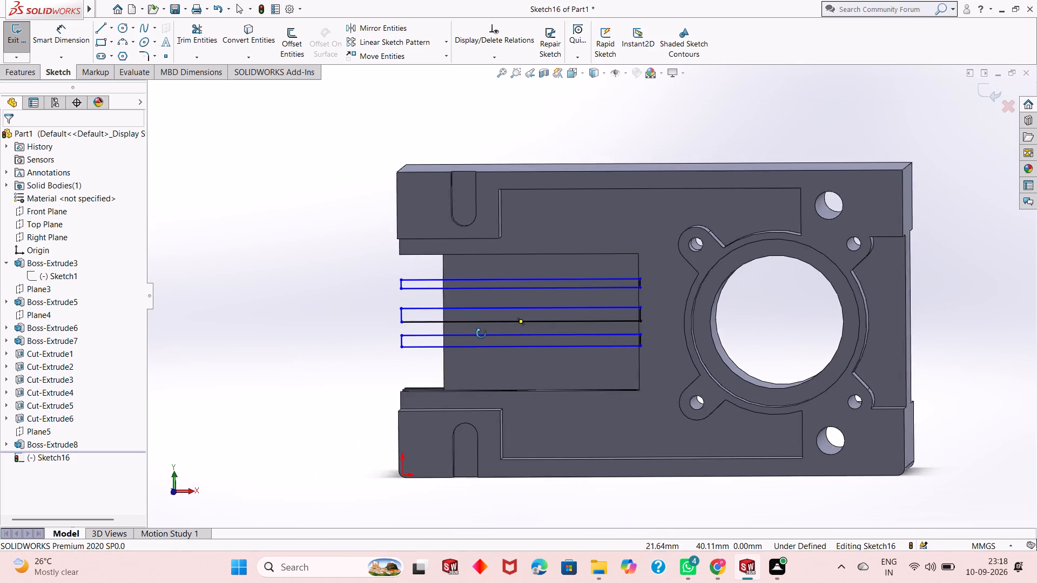
{"action": "middle_click_drag", "start_coordinate": [481, 334], "coordinate": [484, 334]}
{"action": "scroll", "coordinate": [495, 309], "scroll_direction": "down", "scroll_amount": 3}
{"action": "scroll", "coordinate": [500, 300], "scroll_direction": "up", "scroll_amount": 2}
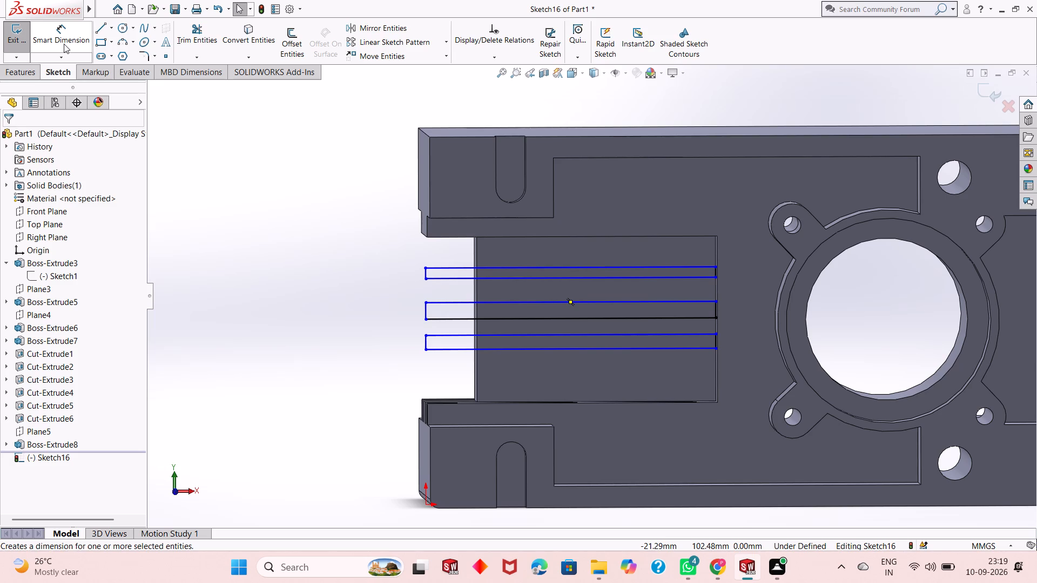
Dimension the top rectangle's upper line 8 mm from the upper arm's inner edge.
{"action": "left_click", "coordinate": [64, 44]}
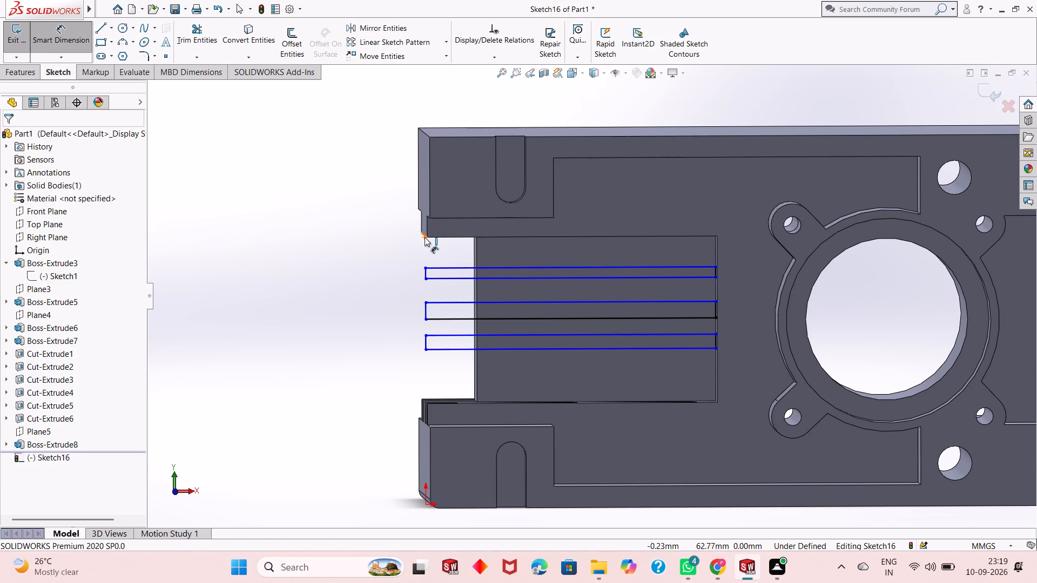
{"action": "key", "text": "ctrl+8"}
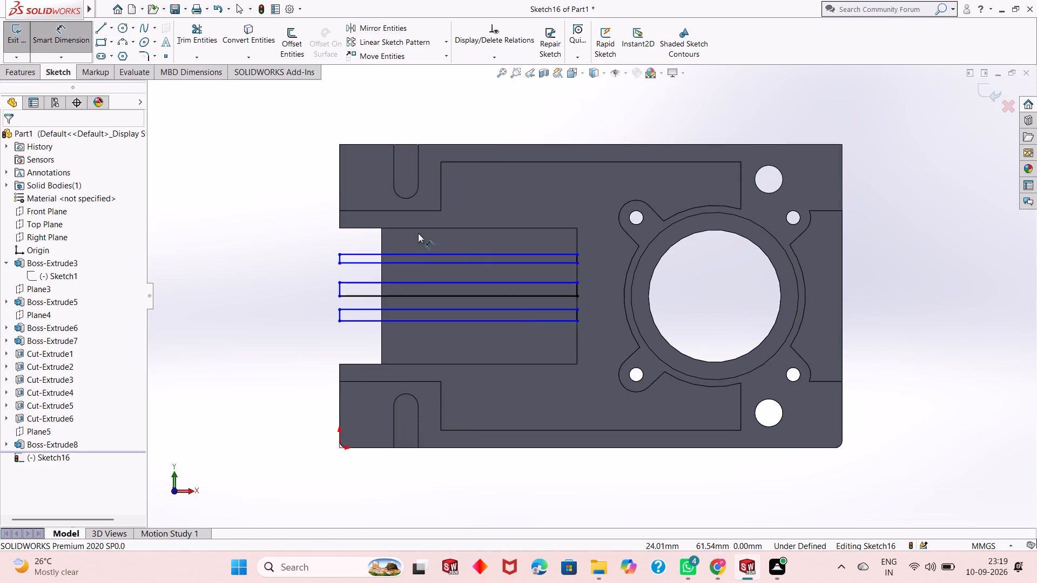
{"action": "left_click", "coordinate": [348, 228]}
{"action": "left_click", "coordinate": [358, 254]}
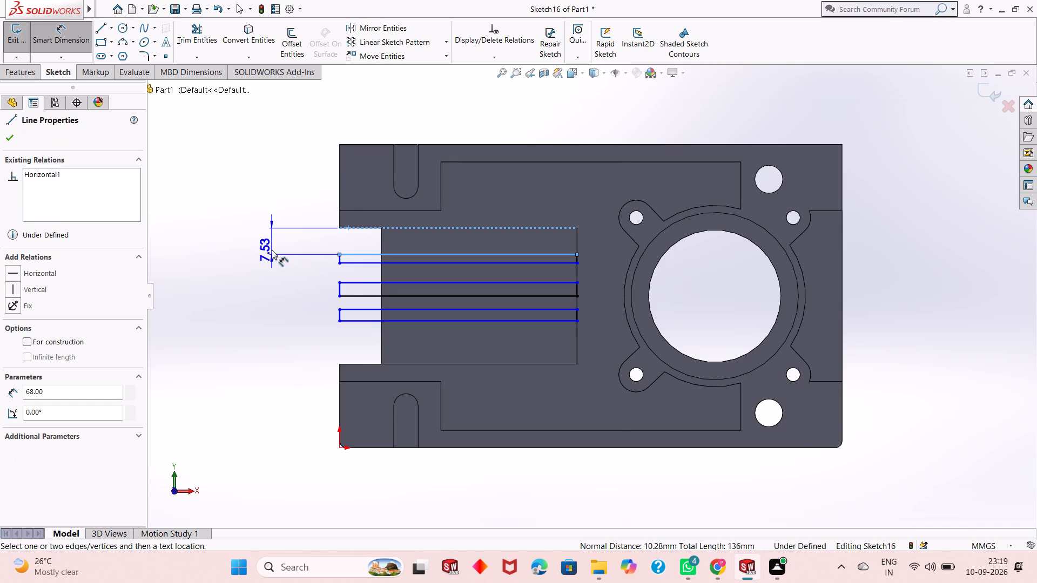
{"action": "left_click", "coordinate": [272, 250]}
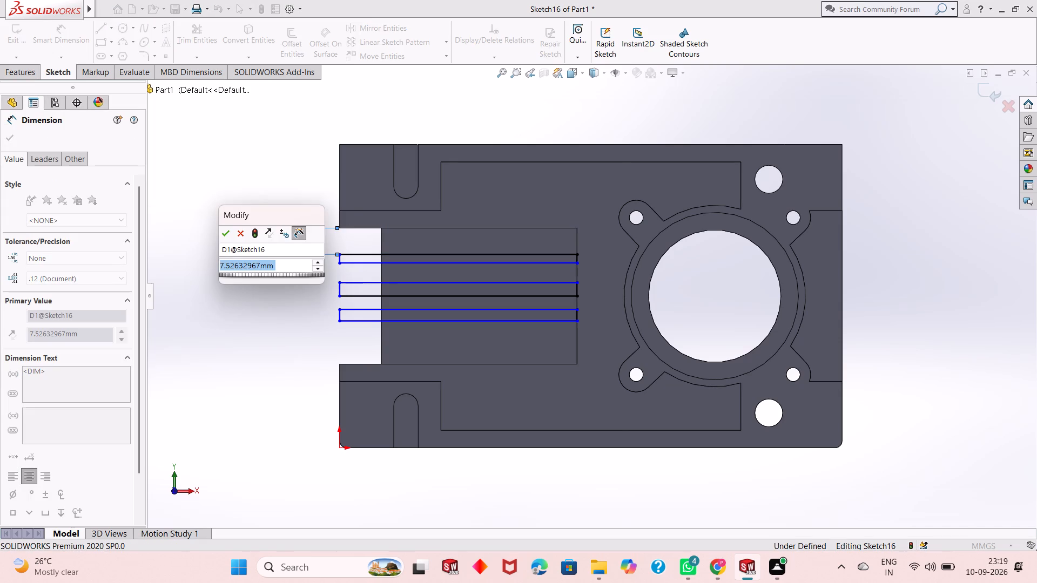
{"action": "key", "text": "8"}
{"action": "key", "text": "Return"}
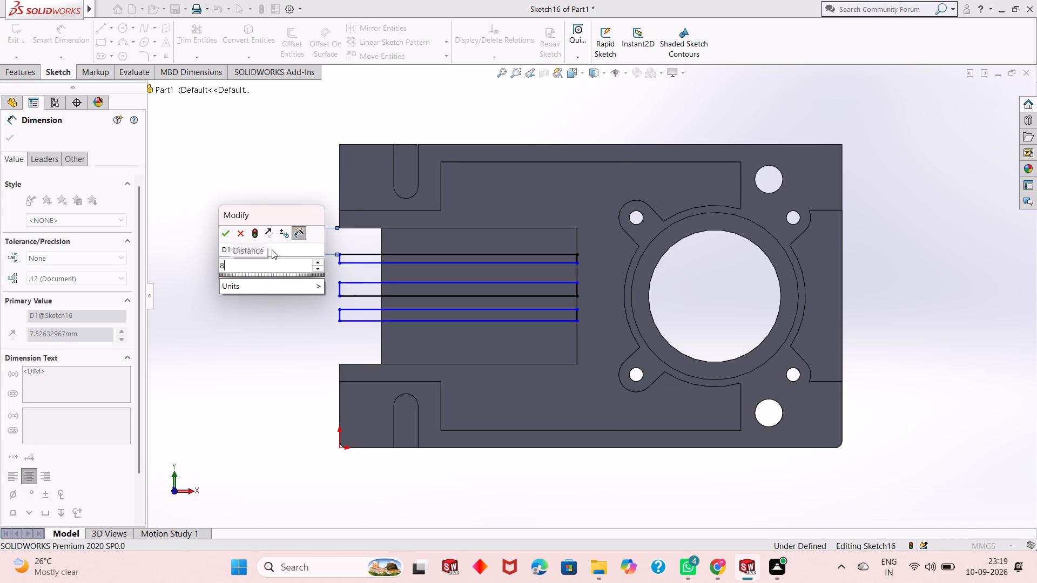
Dimension the gap between the top rectangle's lower line and the middle rectangle's upper line at 7.5 mm.
{"action": "left_click", "coordinate": [366, 263]}
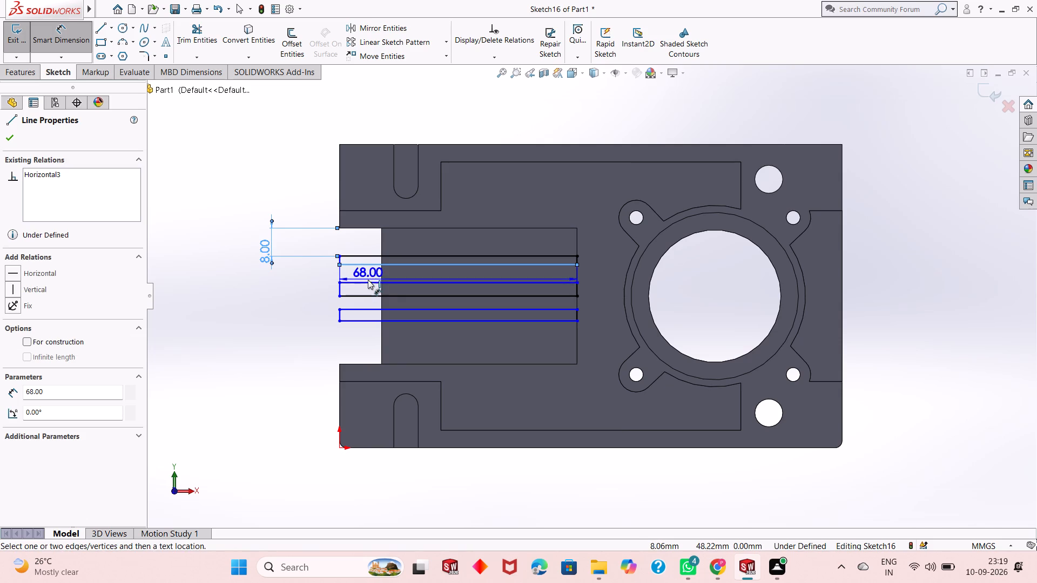
{"action": "left_click", "coordinate": [367, 282]}
{"action": "left_click", "coordinate": [284, 284]}
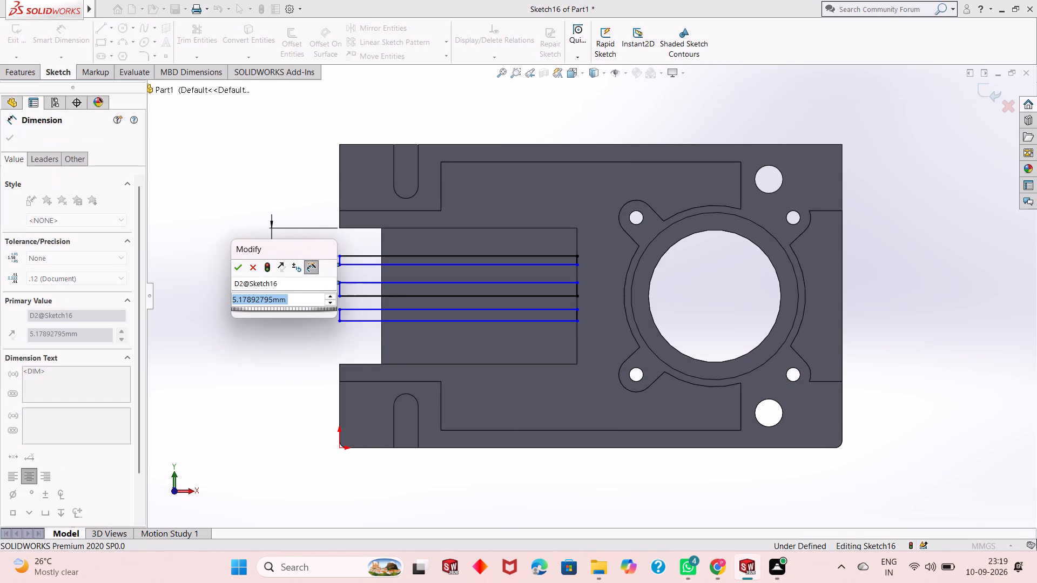
{"action": "key", "text": "7"}
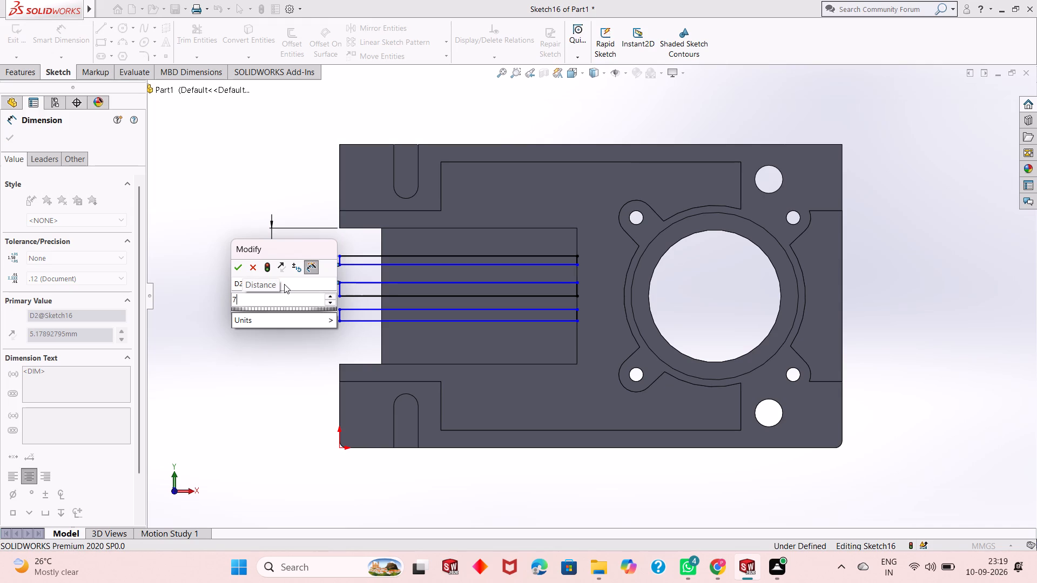
{"action": "type", "text": ".5"}
{"action": "key", "text": "Return"}
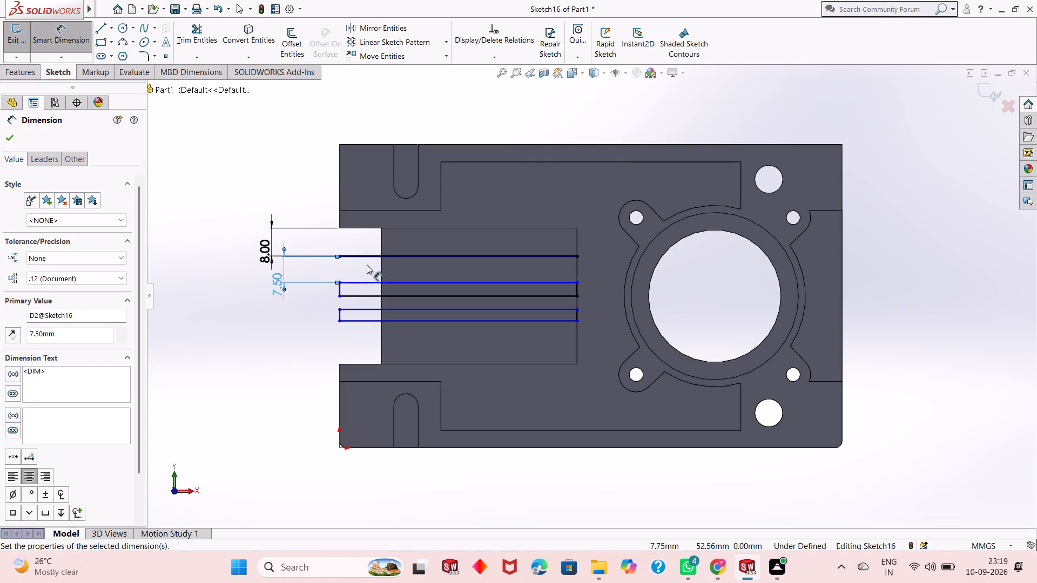
Inspect the top rectangle's left end closely and undo the last change to the gap value.
{"action": "scroll", "coordinate": [366, 263], "scroll_direction": "down", "scroll_amount": 7}
{"action": "scroll", "coordinate": [462, 264], "scroll_direction": "down", "scroll_amount": 7}
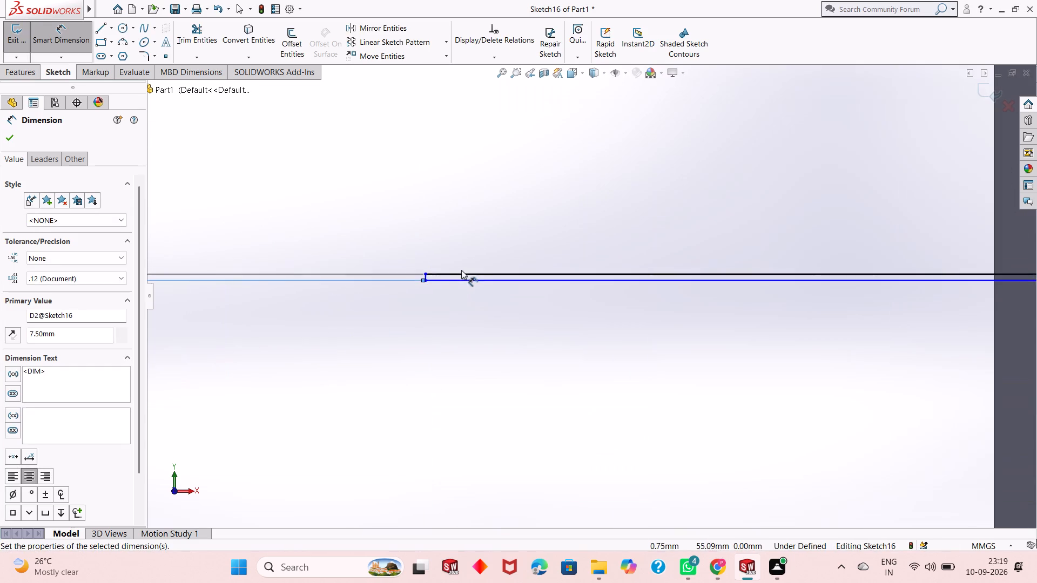
{"action": "scroll", "coordinate": [449, 273], "scroll_direction": "down", "scroll_amount": 3}
{"action": "scroll", "coordinate": [438, 306], "scroll_direction": "up", "scroll_amount": 11}
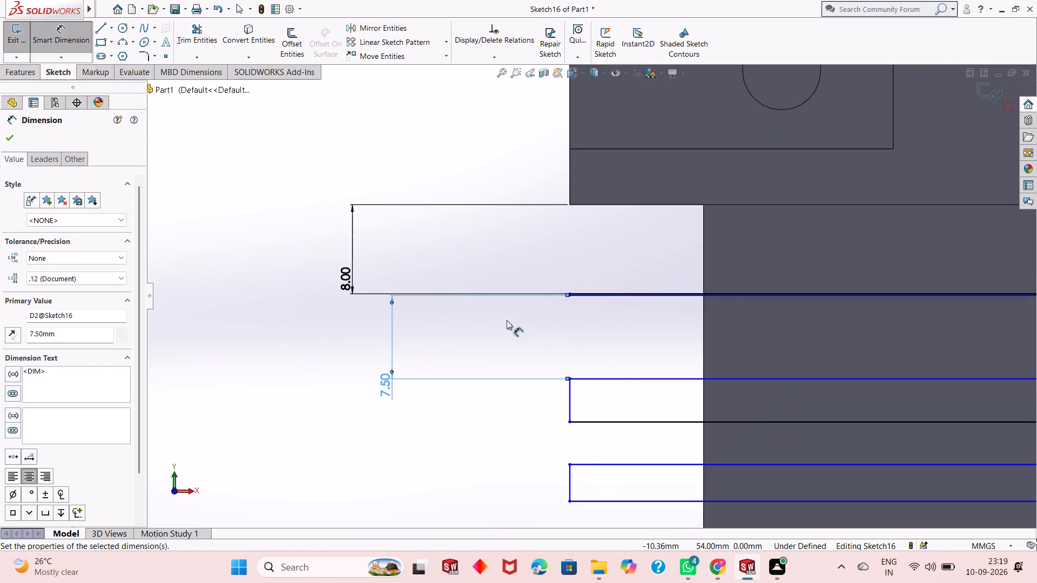
{"action": "scroll", "coordinate": [582, 335], "scroll_direction": "up", "scroll_amount": 1}
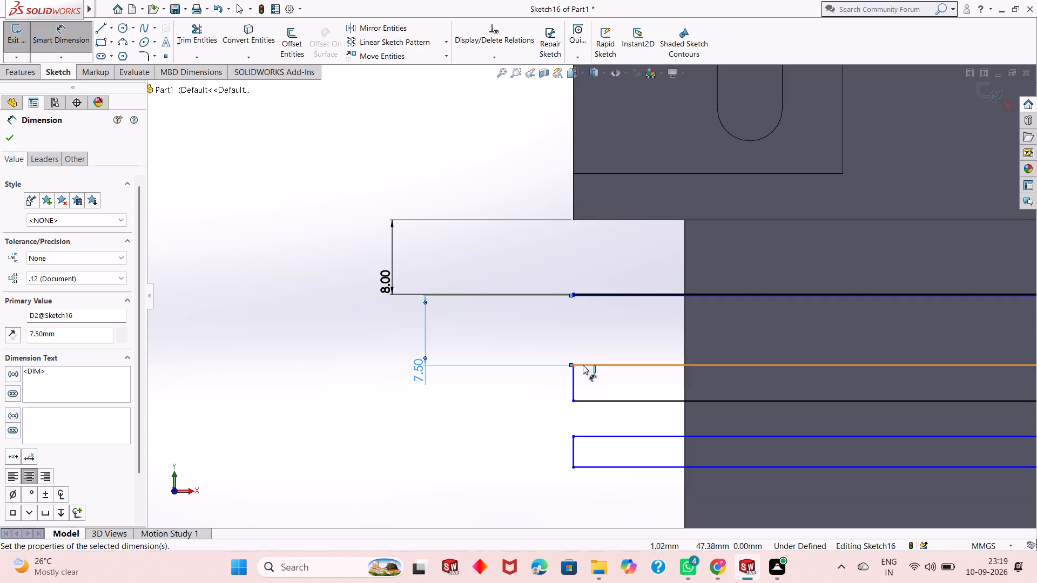
{"action": "scroll", "coordinate": [552, 369], "scroll_direction": "up", "scroll_amount": 2}
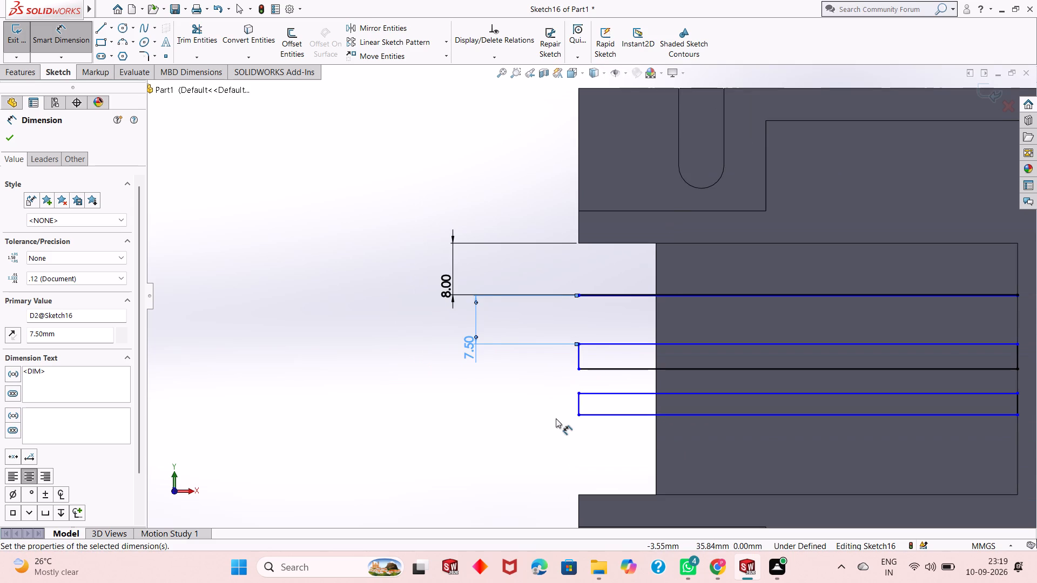
{"action": "scroll", "coordinate": [556, 418], "scroll_direction": "up", "scroll_amount": 1}
{"action": "key", "text": "ctrl+z"}
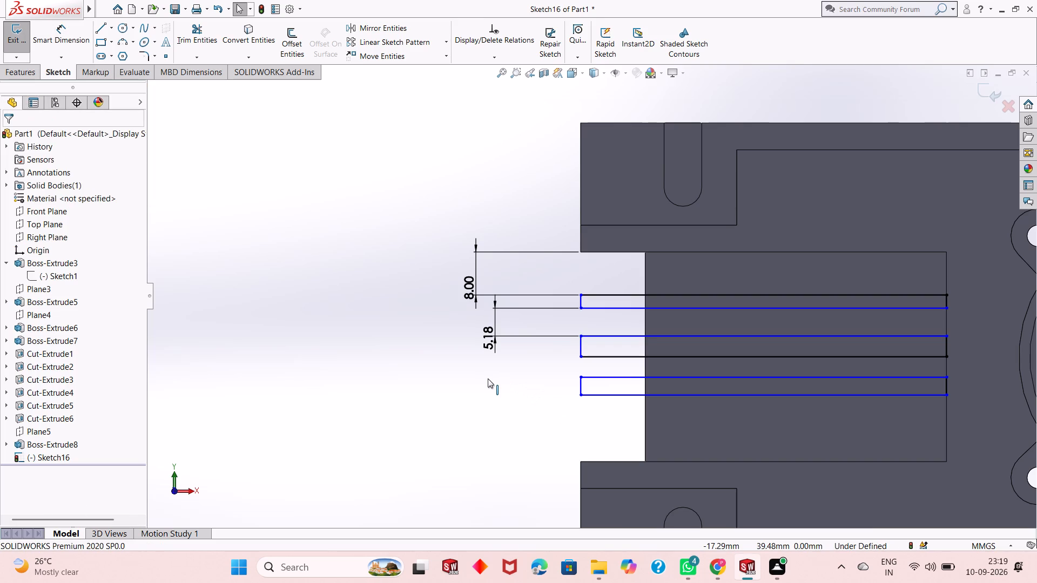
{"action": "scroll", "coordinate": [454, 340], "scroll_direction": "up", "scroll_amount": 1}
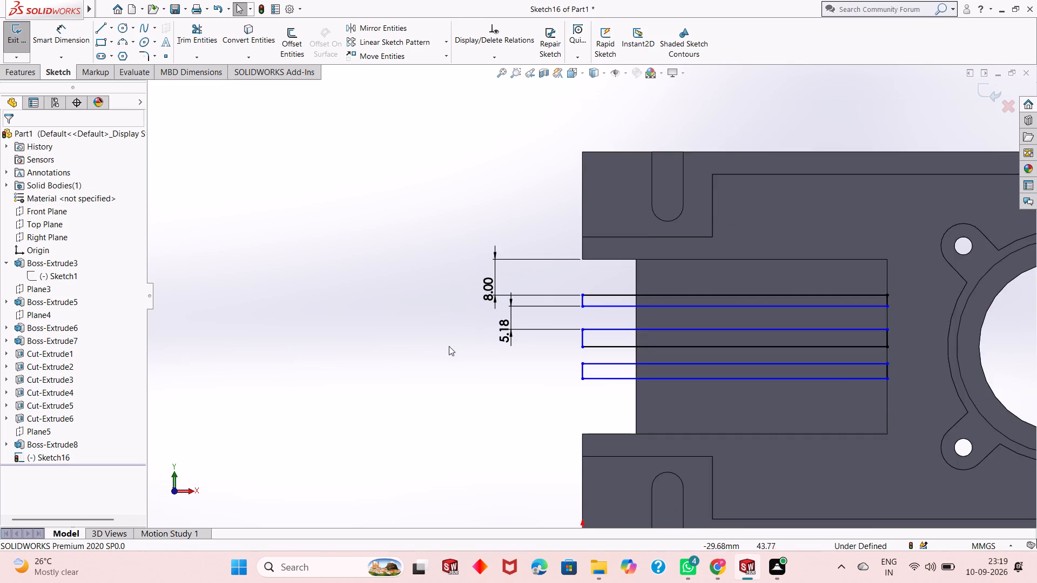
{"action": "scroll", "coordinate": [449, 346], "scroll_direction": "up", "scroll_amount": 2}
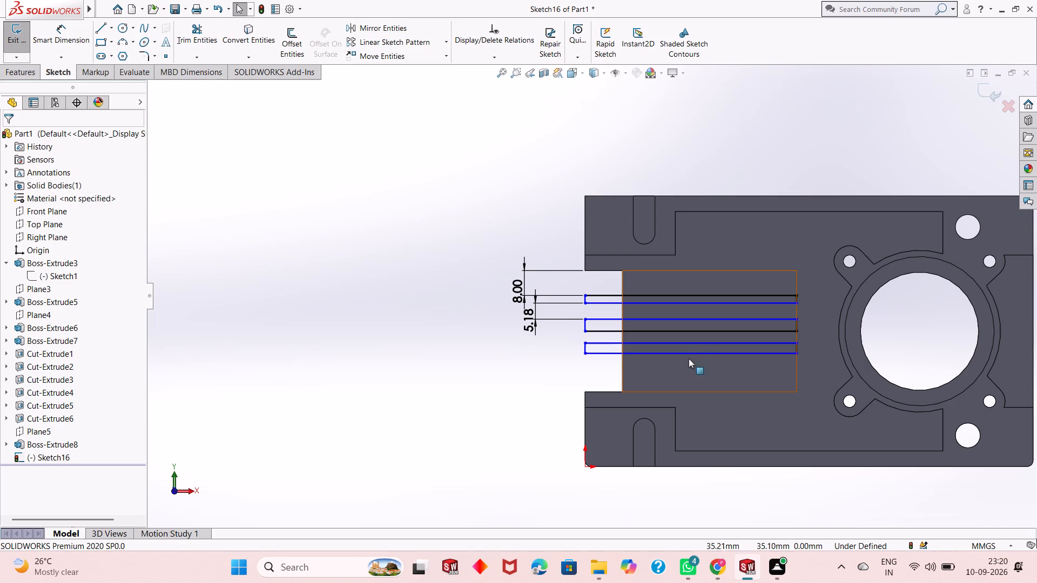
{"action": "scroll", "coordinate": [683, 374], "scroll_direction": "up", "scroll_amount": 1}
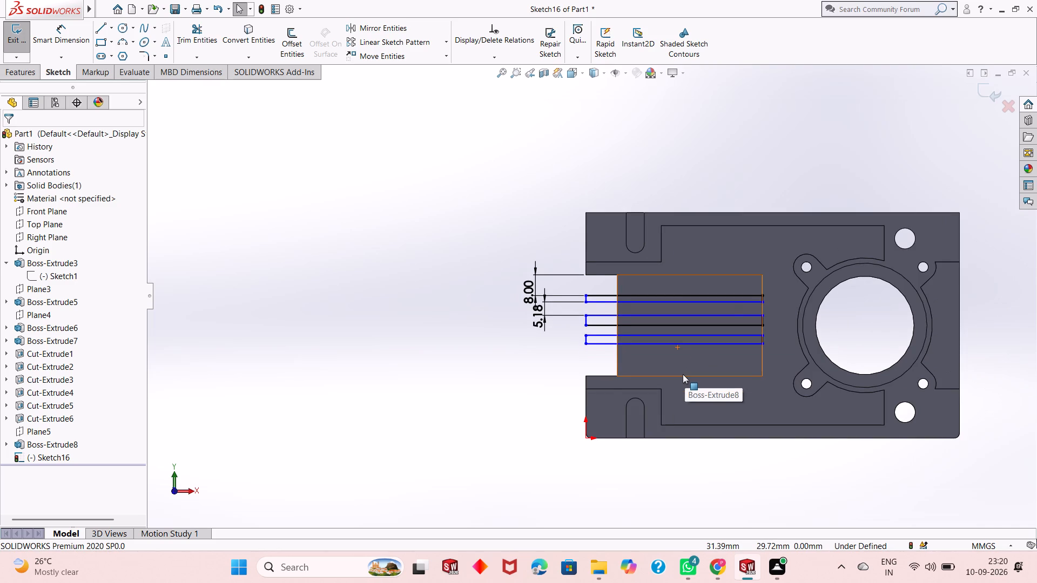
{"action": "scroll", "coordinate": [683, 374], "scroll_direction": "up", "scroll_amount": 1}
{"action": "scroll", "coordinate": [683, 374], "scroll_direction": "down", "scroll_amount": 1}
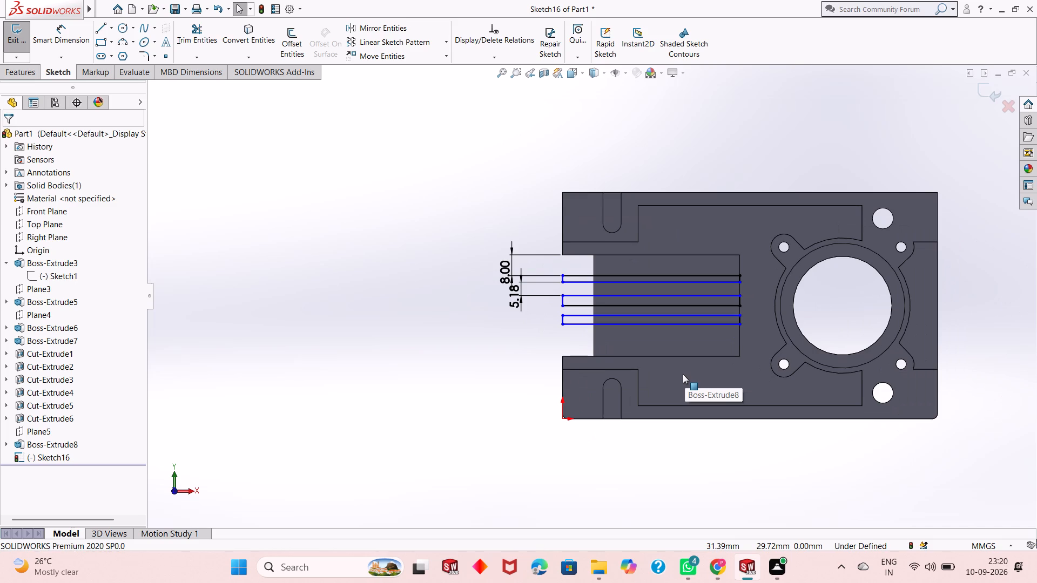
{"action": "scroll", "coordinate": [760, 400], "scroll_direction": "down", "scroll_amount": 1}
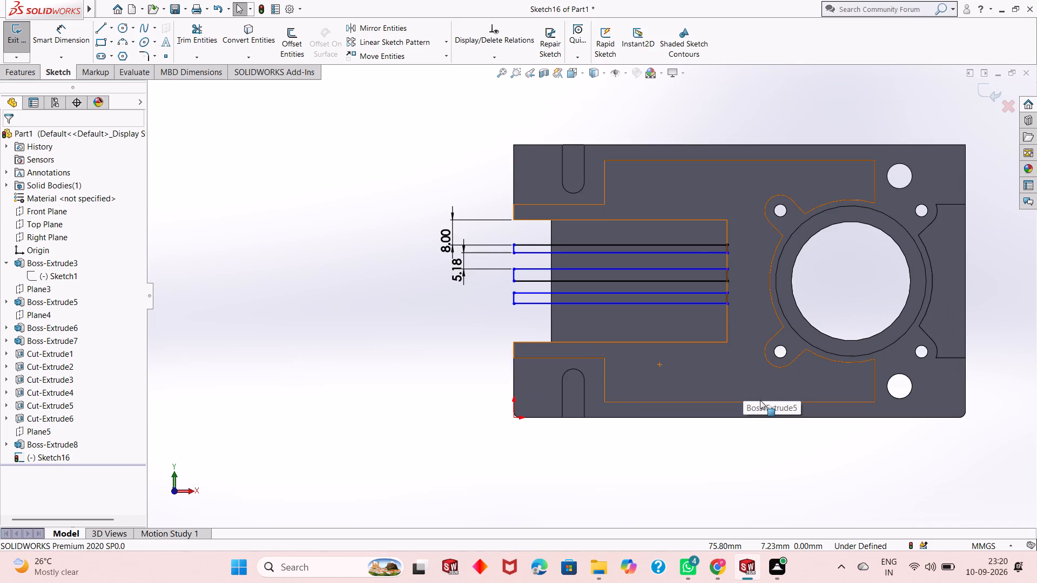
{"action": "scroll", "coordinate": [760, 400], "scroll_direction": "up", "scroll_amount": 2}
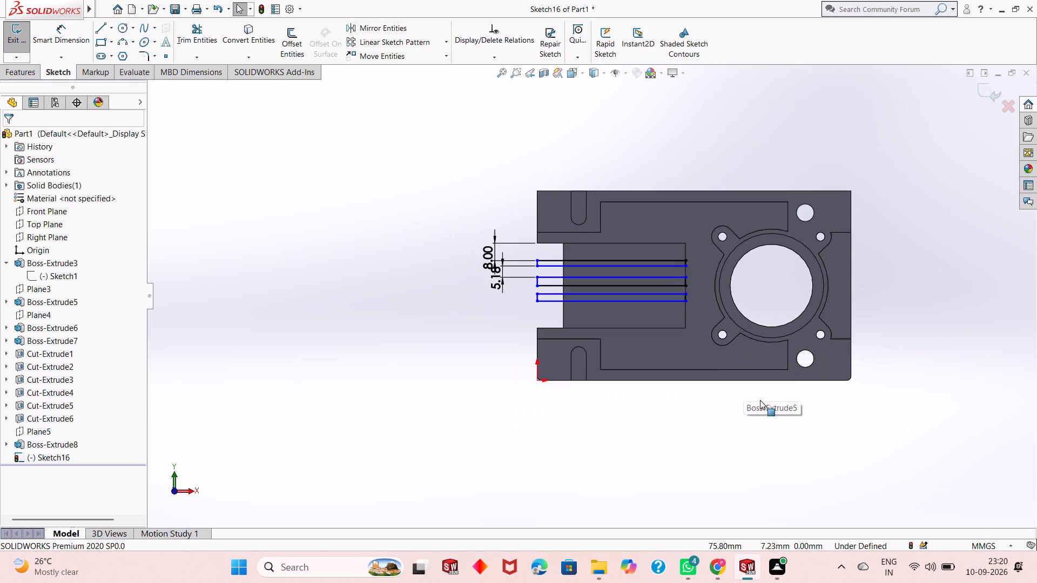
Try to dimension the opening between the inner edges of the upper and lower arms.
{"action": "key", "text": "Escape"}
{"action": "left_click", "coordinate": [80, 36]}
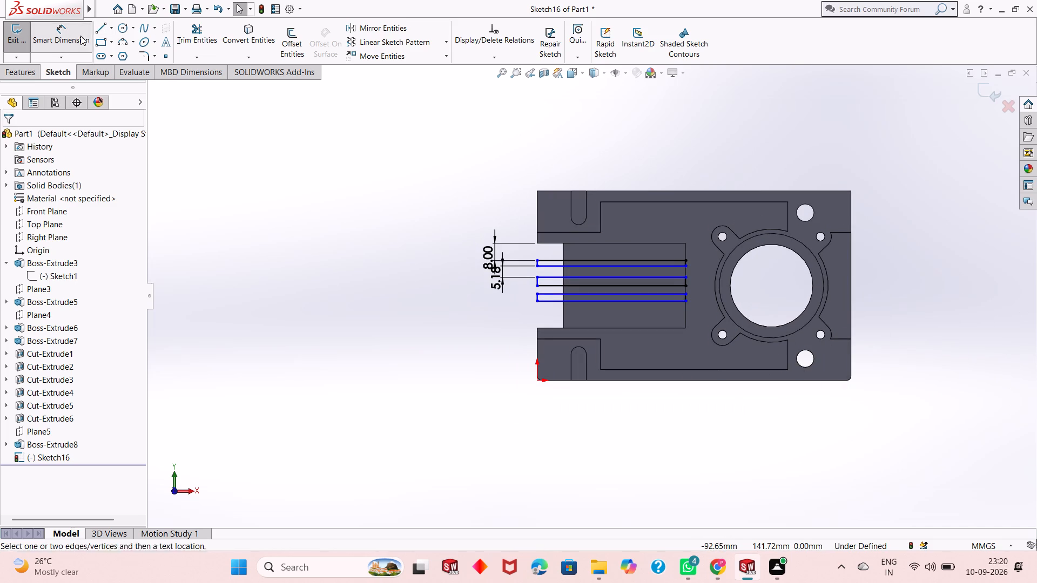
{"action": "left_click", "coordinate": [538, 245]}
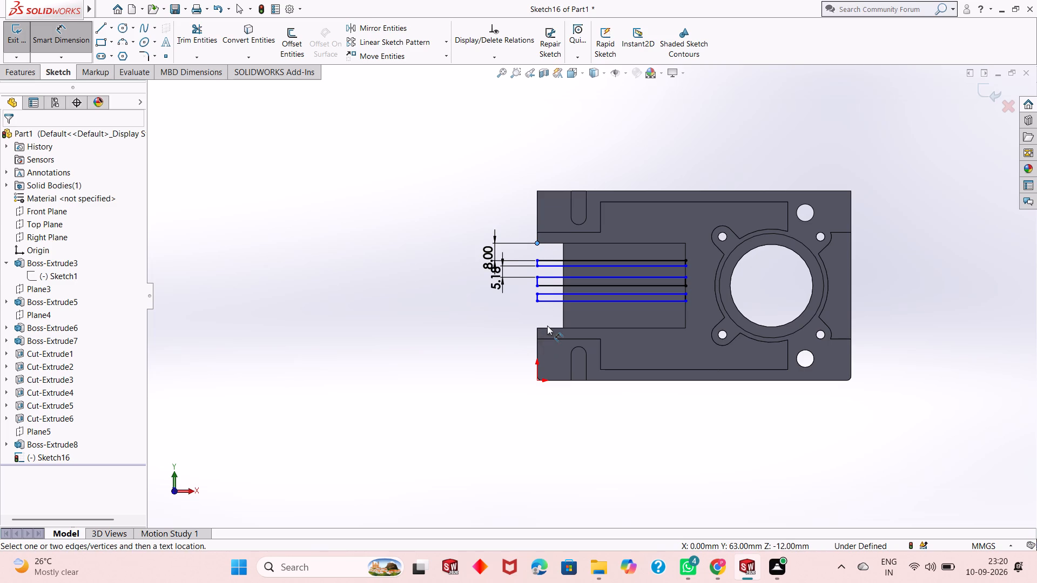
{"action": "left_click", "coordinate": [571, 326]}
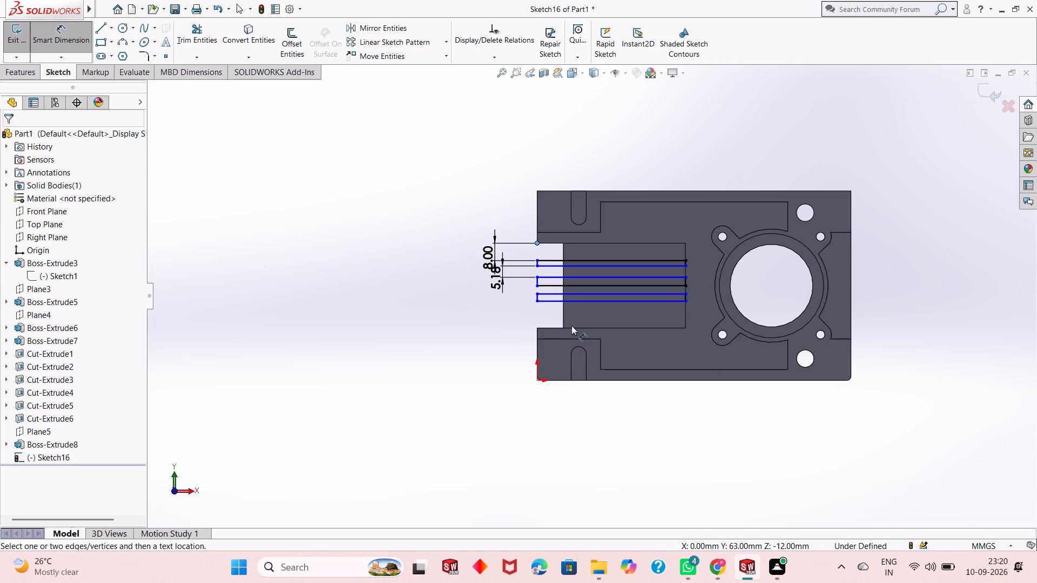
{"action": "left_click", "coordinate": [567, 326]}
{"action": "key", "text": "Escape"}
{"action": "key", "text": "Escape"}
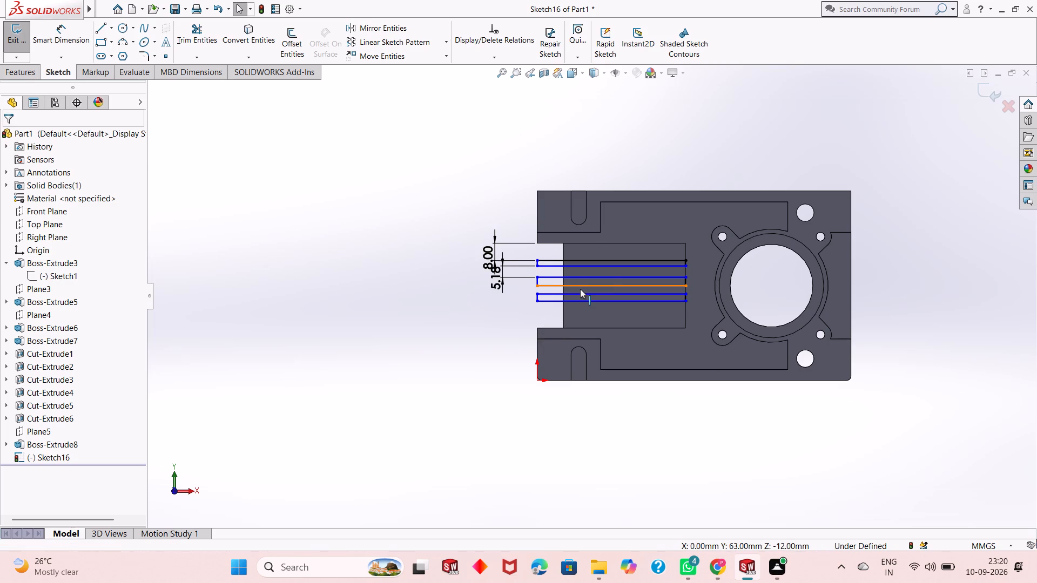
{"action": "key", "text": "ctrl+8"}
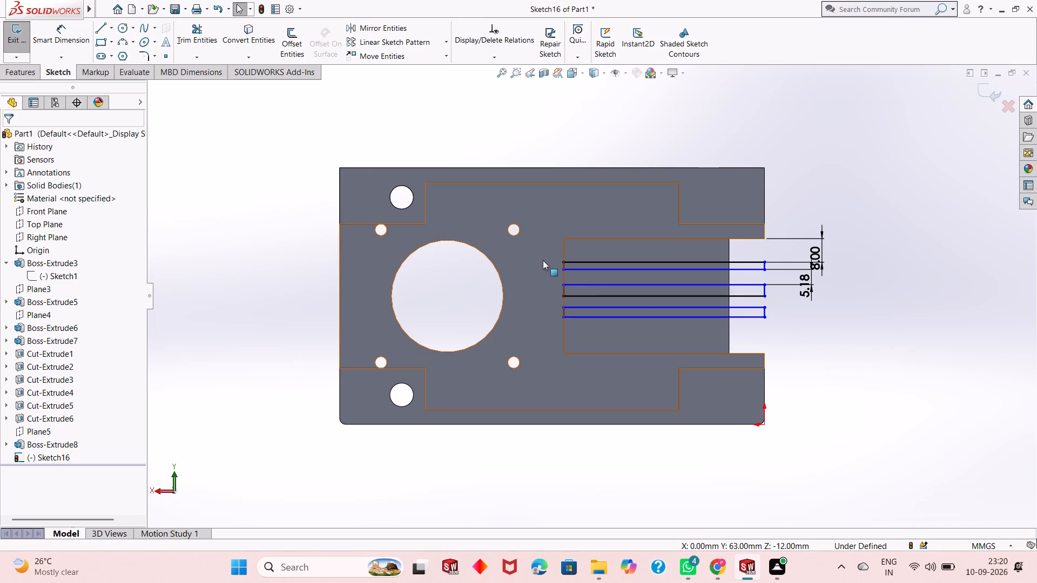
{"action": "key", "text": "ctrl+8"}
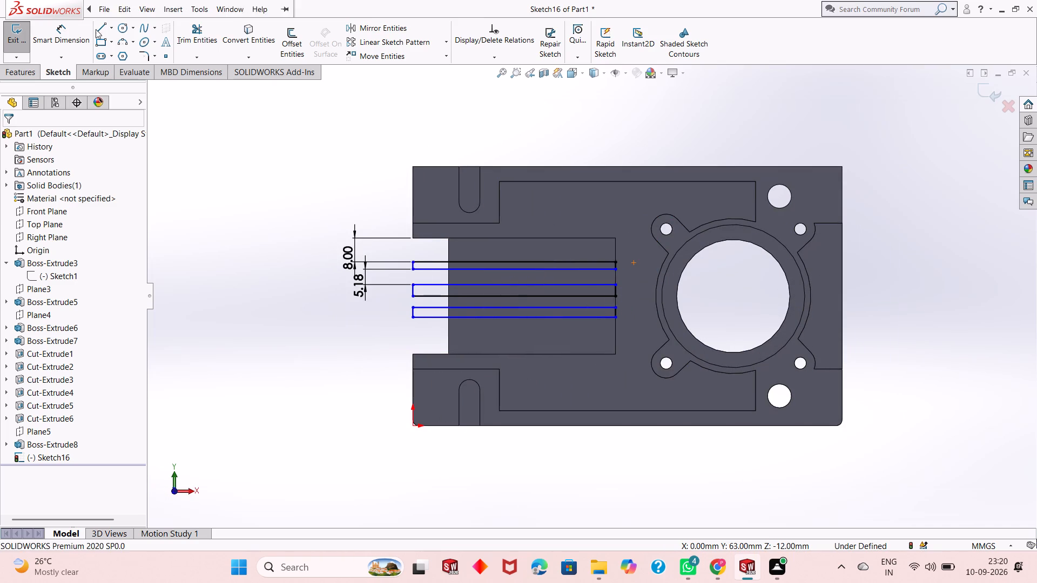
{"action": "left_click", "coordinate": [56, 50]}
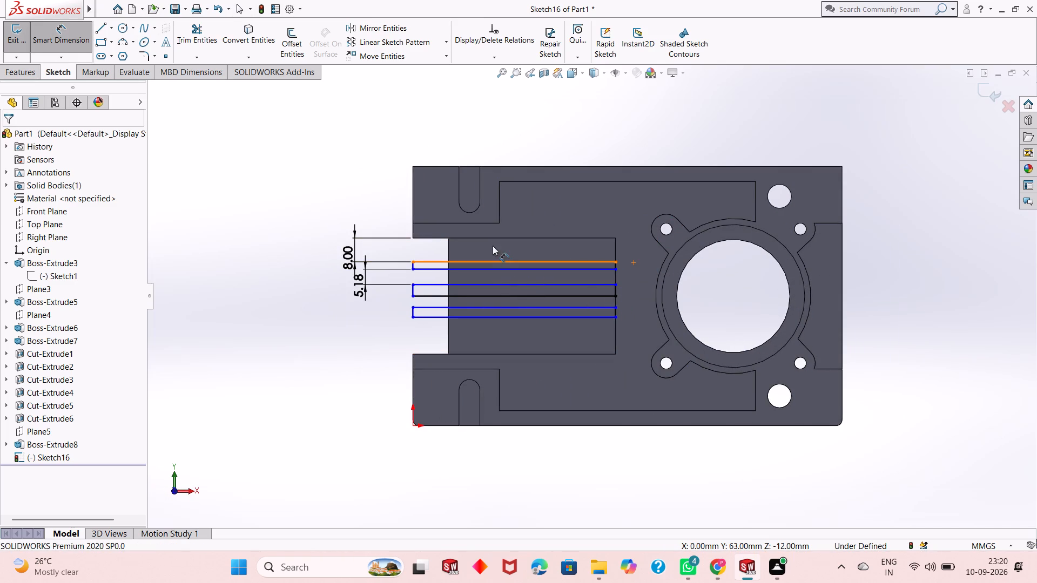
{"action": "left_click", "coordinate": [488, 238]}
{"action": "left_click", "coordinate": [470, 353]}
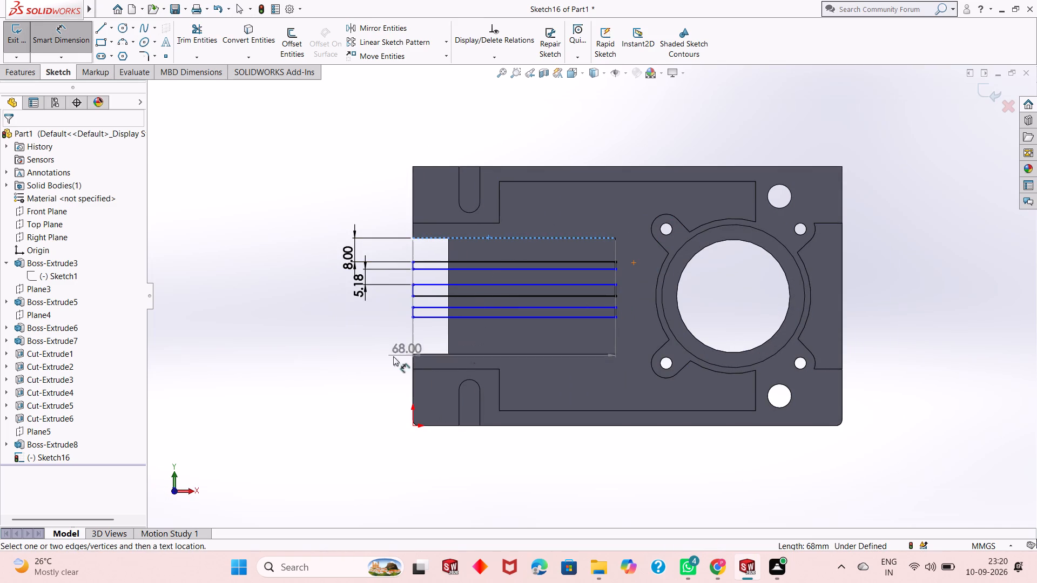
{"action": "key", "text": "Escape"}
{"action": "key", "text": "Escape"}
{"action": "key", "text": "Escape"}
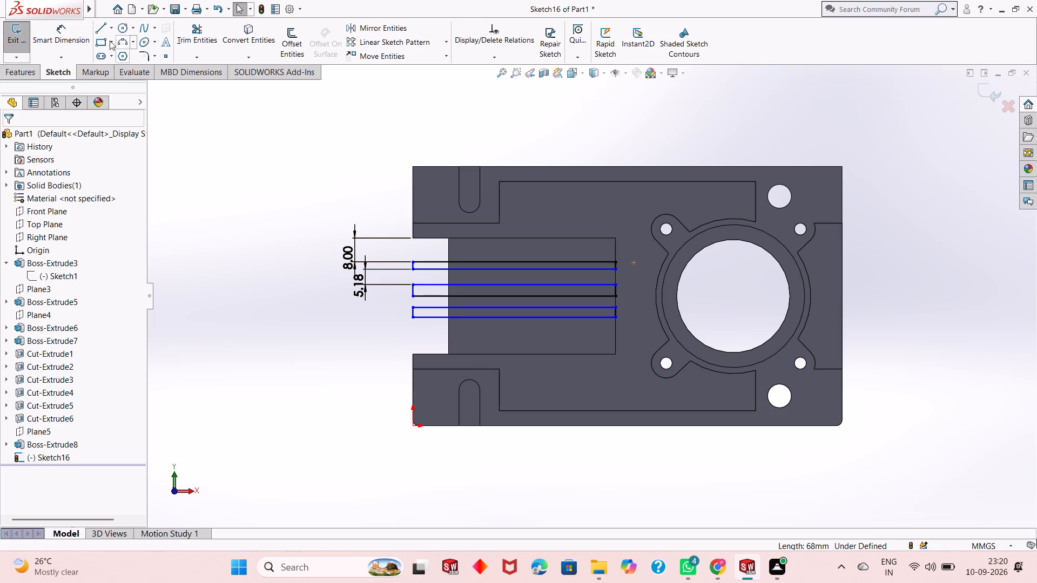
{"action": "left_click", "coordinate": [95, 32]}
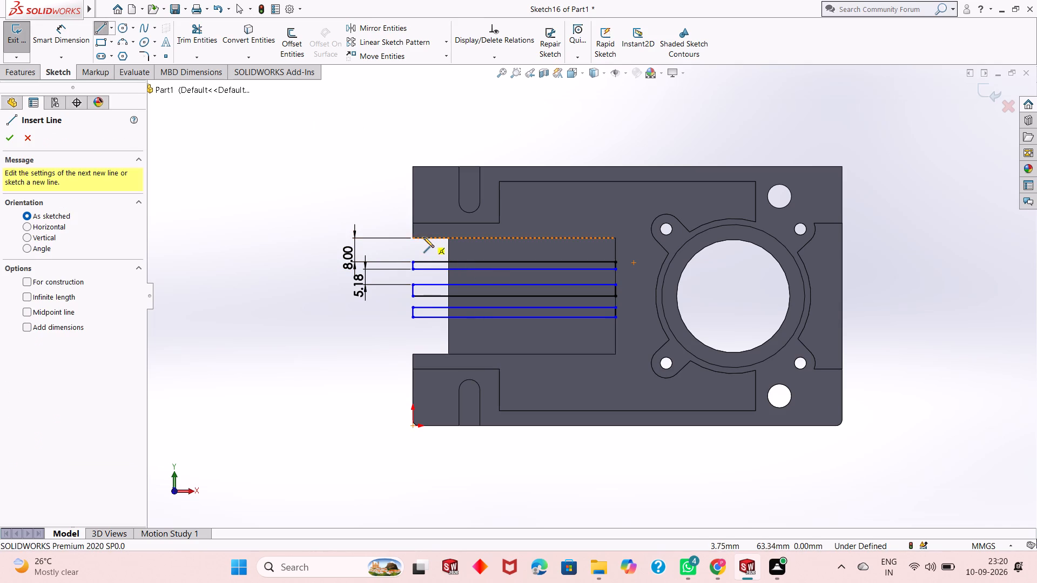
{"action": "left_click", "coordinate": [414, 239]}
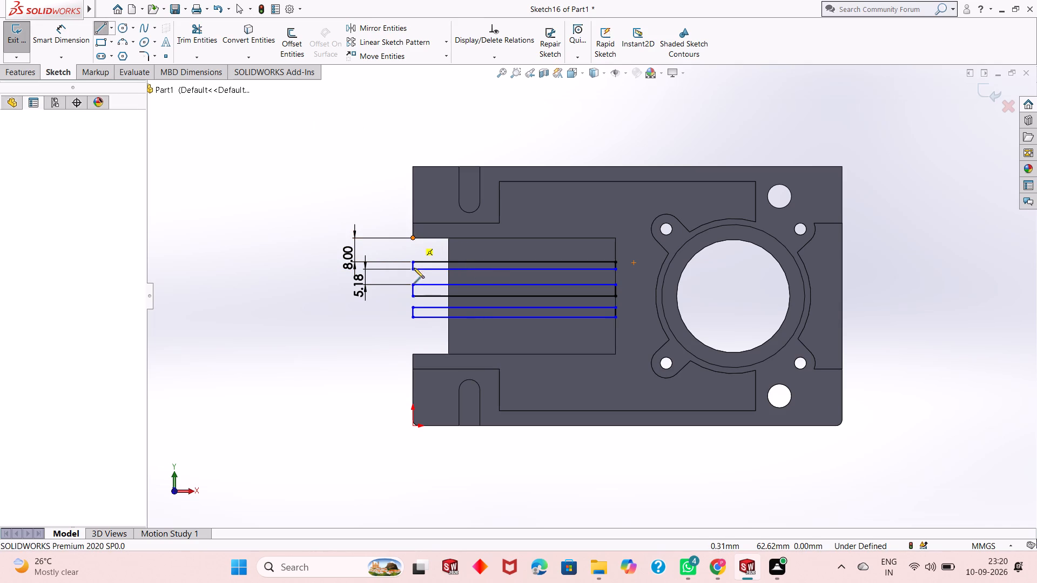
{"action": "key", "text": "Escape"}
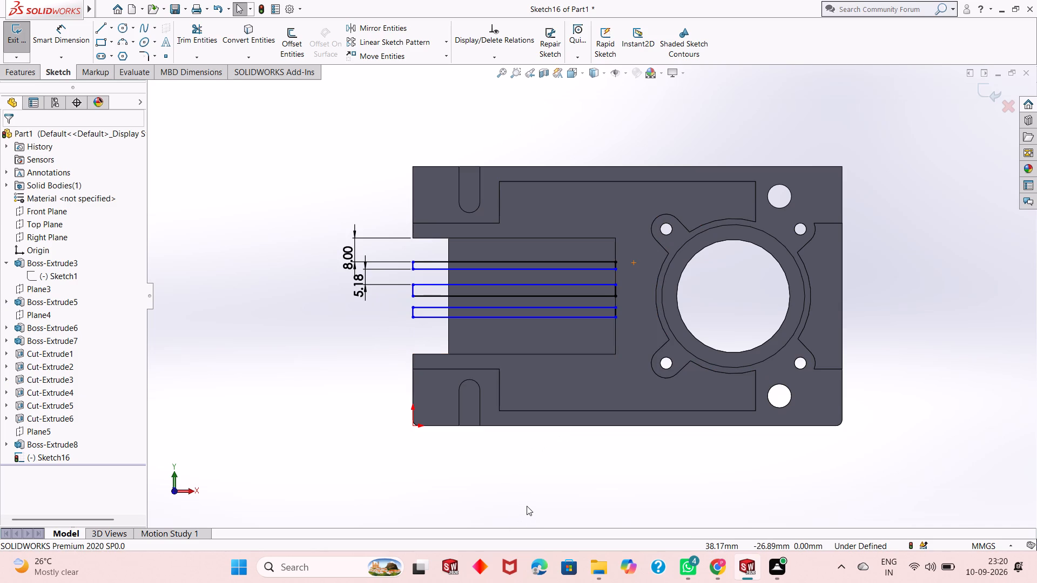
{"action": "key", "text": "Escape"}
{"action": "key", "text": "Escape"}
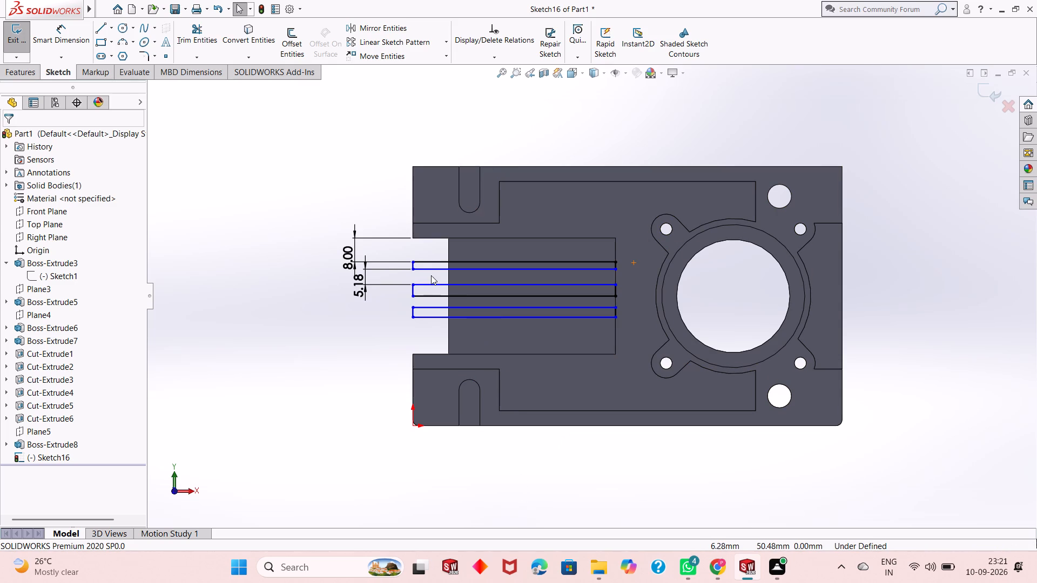
Dimension the top rectangle's height at 3 mm along its short side at the open end.
{"action": "scroll", "coordinate": [440, 294], "scroll_direction": "down", "scroll_amount": 1}
{"action": "scroll", "coordinate": [440, 294], "scroll_direction": "up", "scroll_amount": 1}
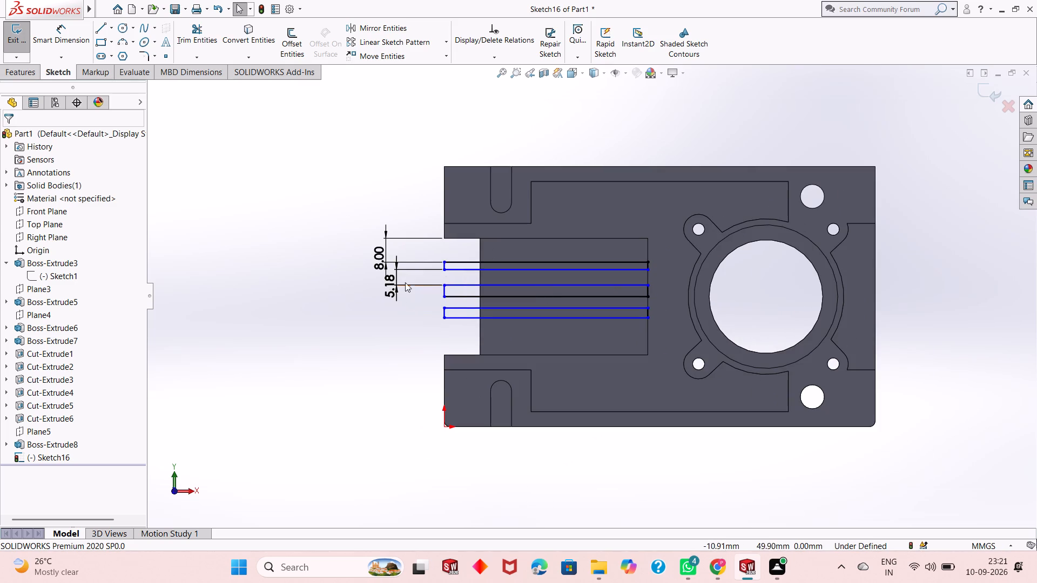
{"action": "scroll", "coordinate": [395, 290], "scroll_direction": "up", "scroll_amount": 1}
{"action": "scroll", "coordinate": [492, 282], "scroll_direction": "down", "scroll_amount": 1}
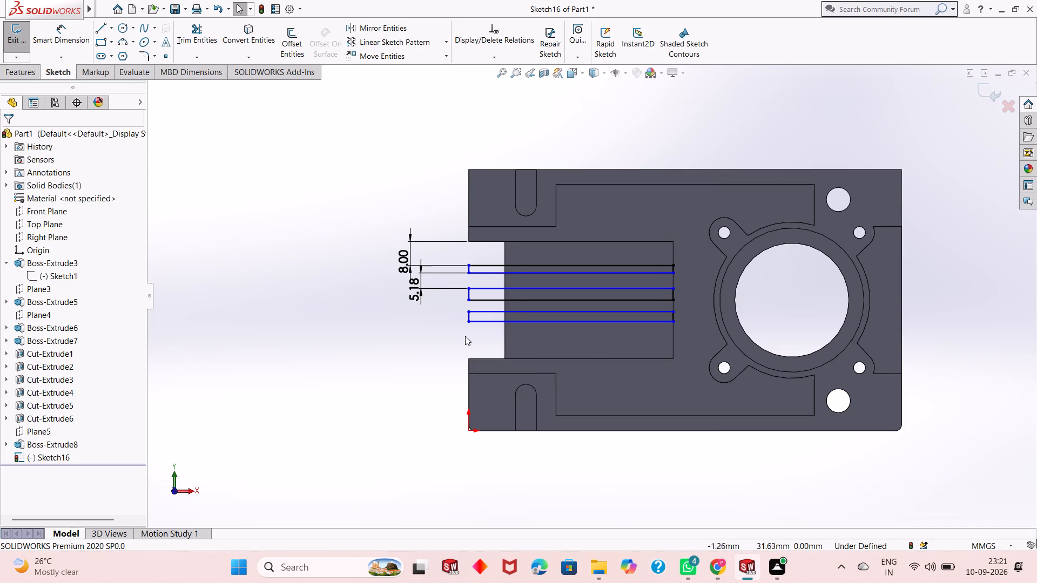
{"action": "scroll", "coordinate": [465, 338], "scroll_direction": "up", "scroll_amount": 1}
{"action": "scroll", "coordinate": [509, 274], "scroll_direction": "down", "scroll_amount": 2}
{"action": "scroll", "coordinate": [474, 314], "scroll_direction": "down", "scroll_amount": 1}
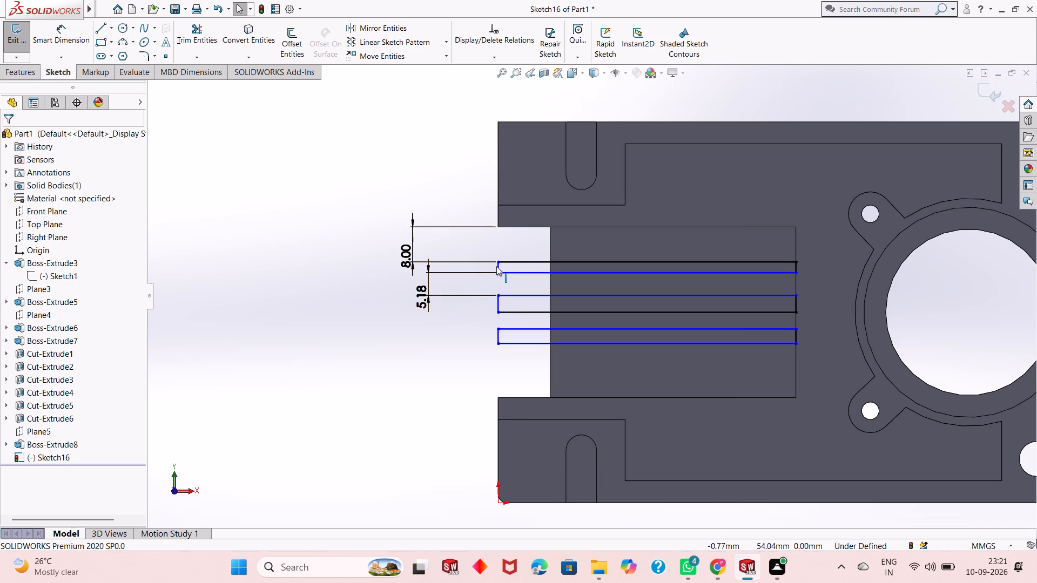
{"action": "left_click", "coordinate": [53, 38]}
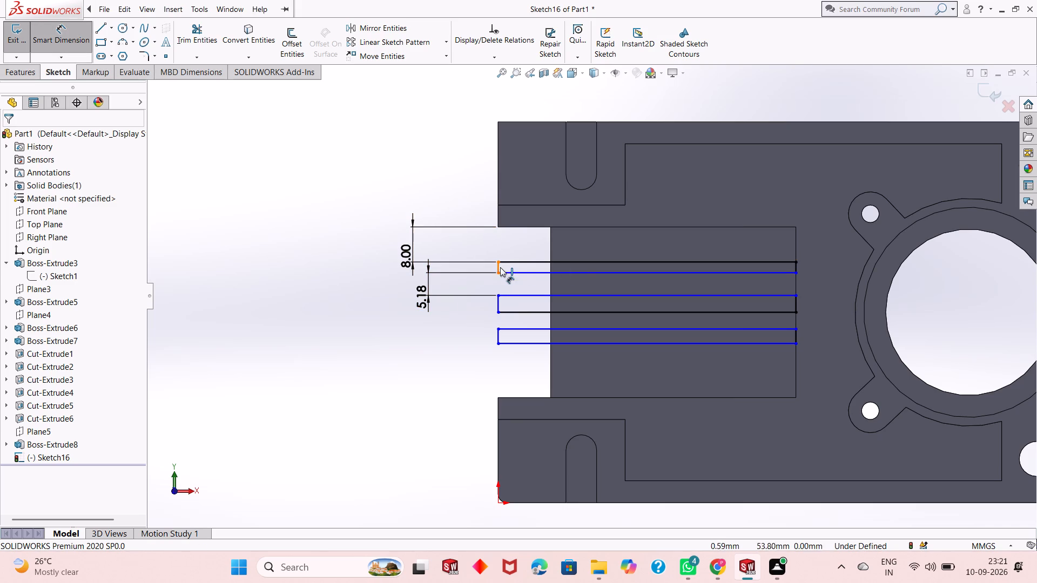
{"action": "left_click", "coordinate": [498, 268]}
{"action": "left_click", "coordinate": [309, 268]}
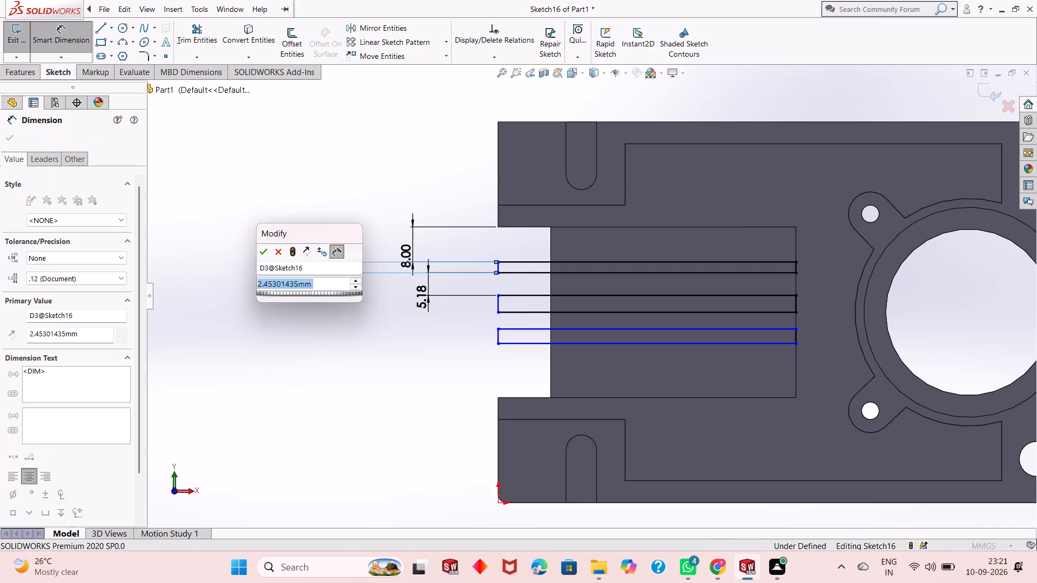
{"action": "key", "text": "3"}
{"action": "key", "text": "Return"}
Select the gap dimension between the top and middle rectangles.
{"action": "left_click", "coordinate": [427, 303]}
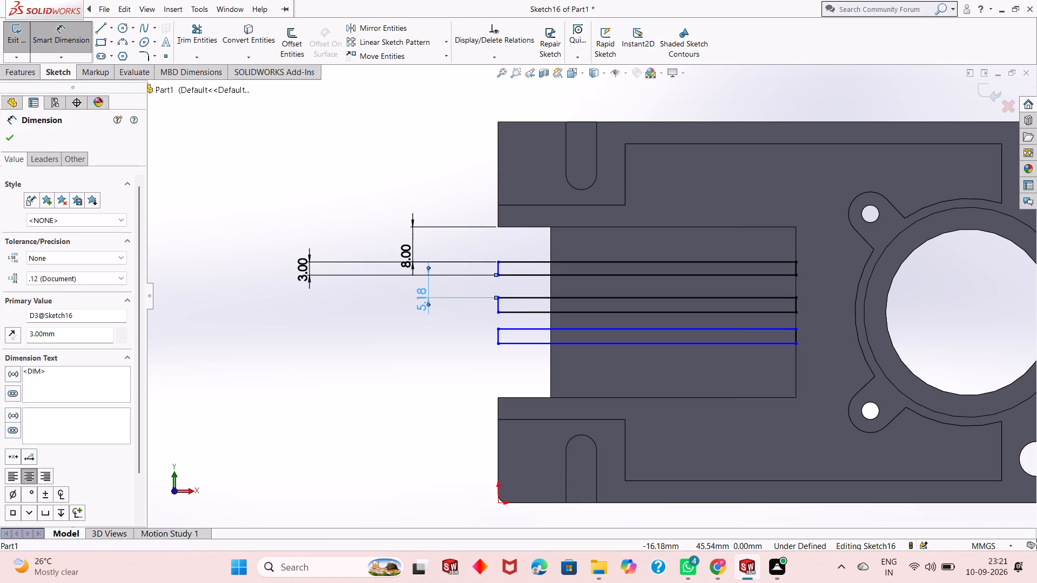
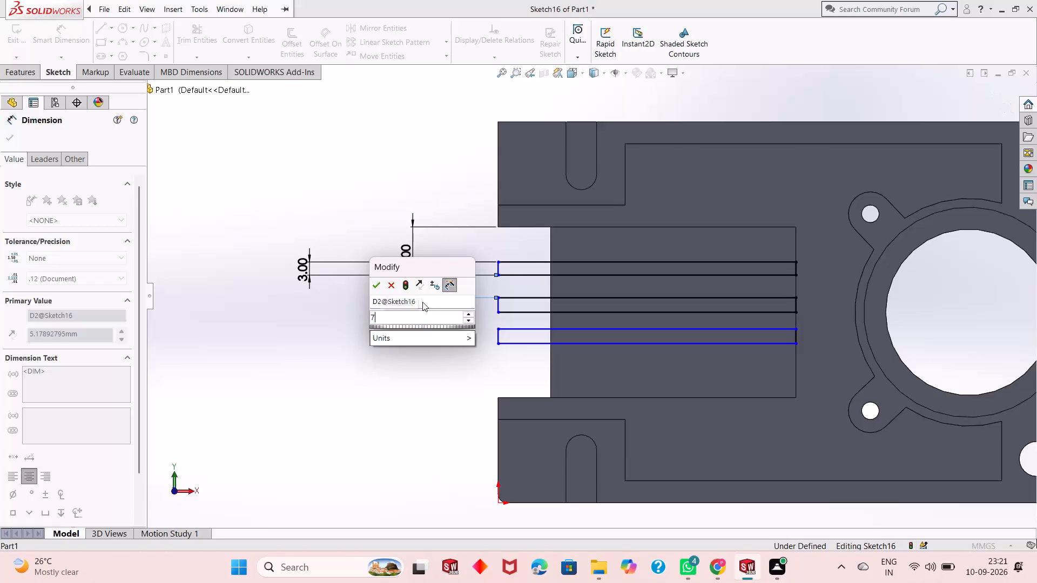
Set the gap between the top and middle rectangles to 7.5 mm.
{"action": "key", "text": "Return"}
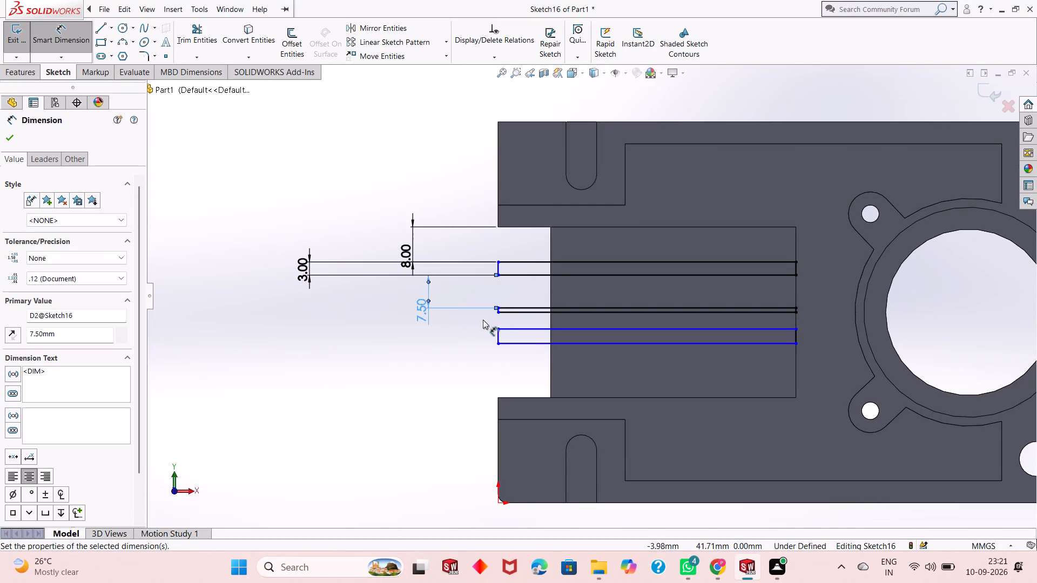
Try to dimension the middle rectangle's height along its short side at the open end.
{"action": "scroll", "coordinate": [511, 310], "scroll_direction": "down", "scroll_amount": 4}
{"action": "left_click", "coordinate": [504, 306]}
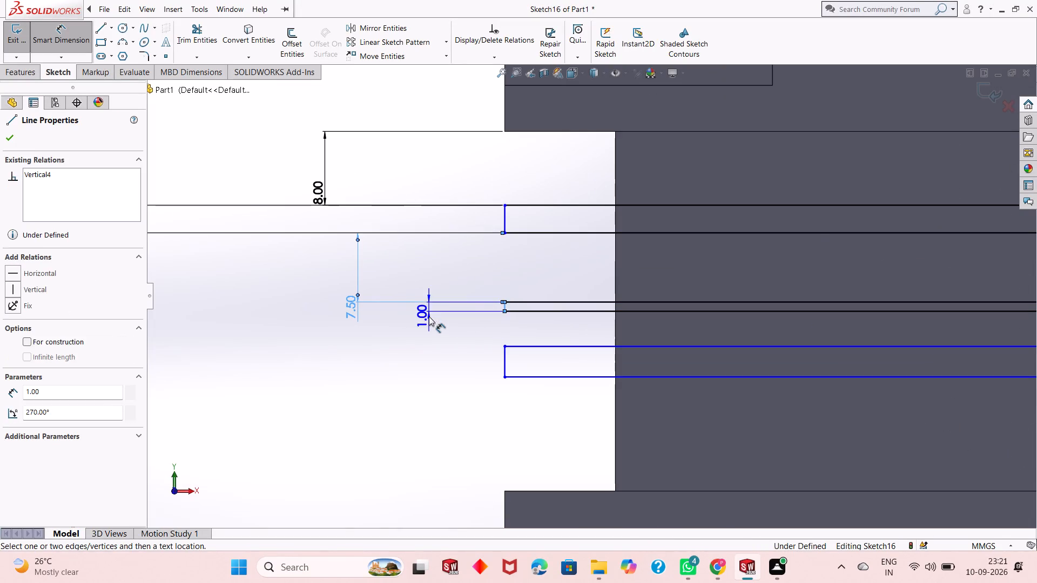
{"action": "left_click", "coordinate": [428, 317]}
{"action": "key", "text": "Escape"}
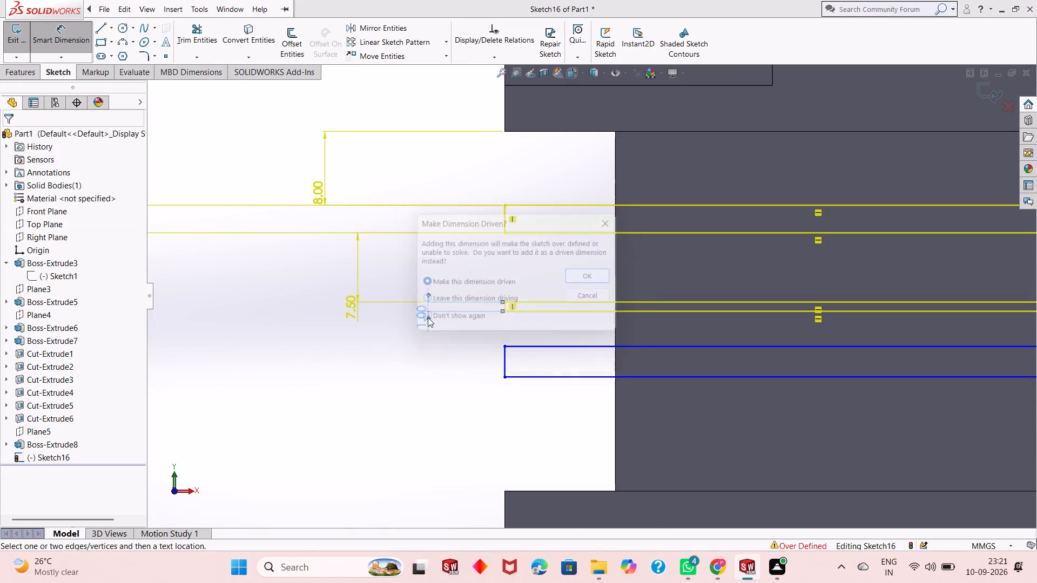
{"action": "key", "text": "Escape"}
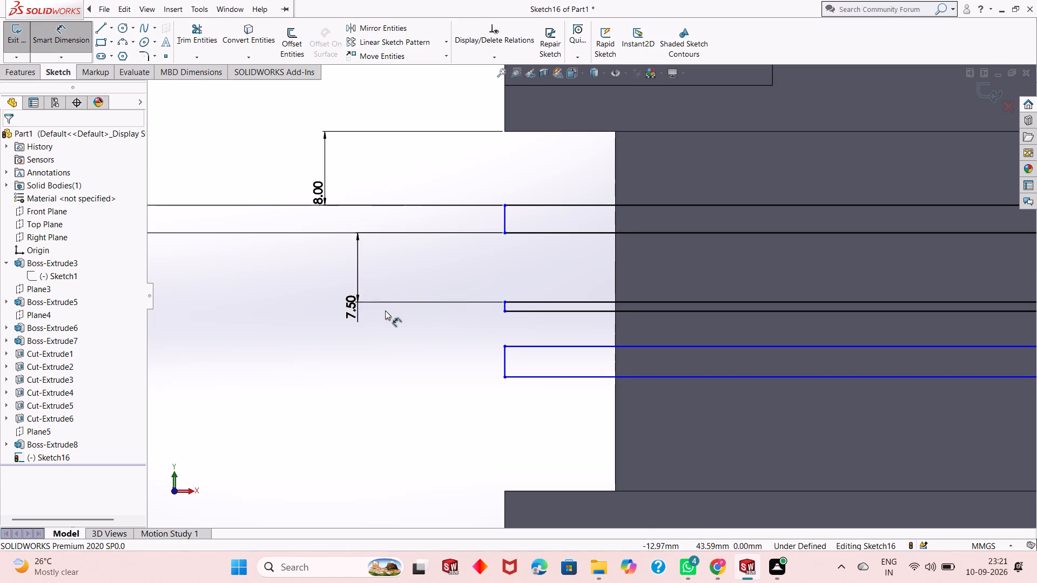
Delete the gap dimension between the top and middle rectangles.
{"action": "right_click", "coordinate": [349, 307]}
{"action": "left_click", "coordinate": [381, 344]}
{"action": "key", "text": "Escape"}
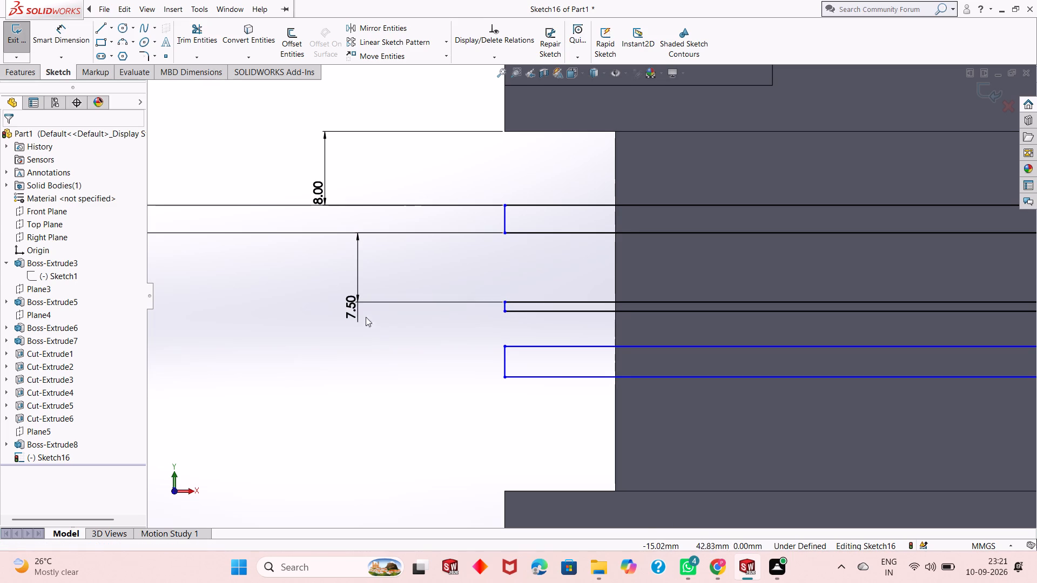
{"action": "right_click", "coordinate": [352, 303]}
{"action": "left_click", "coordinate": [389, 421]}
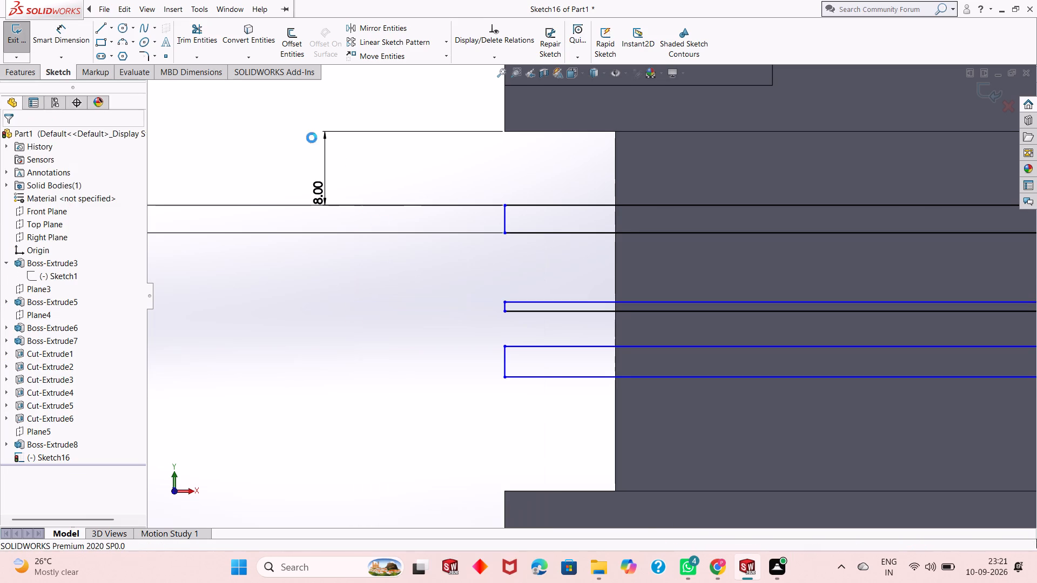
Dimension the middle rectangle's height at 3 mm along its short side at the open end.
{"action": "left_click", "coordinate": [36, 26]}
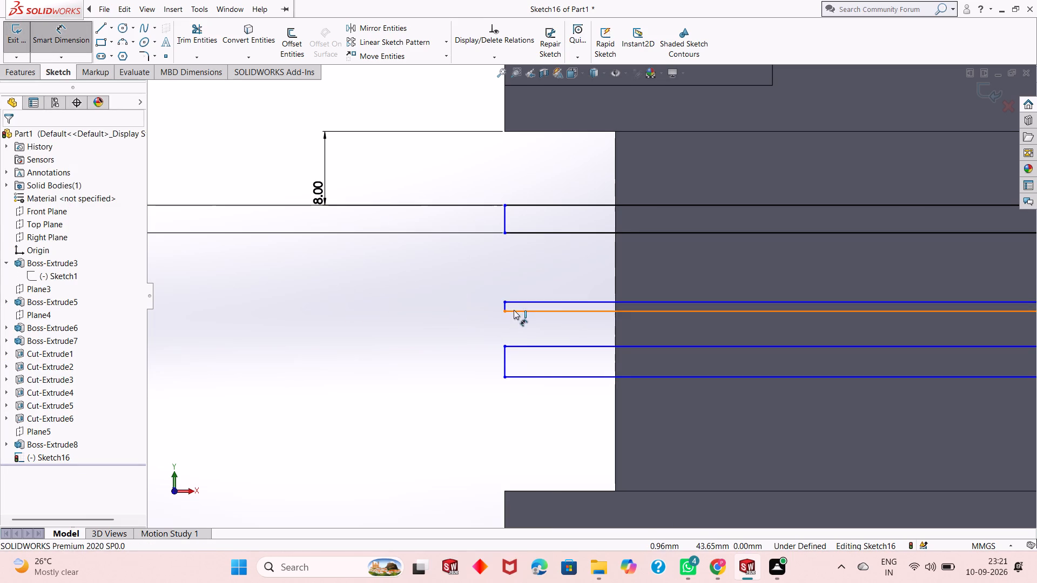
{"action": "left_click", "coordinate": [503, 307]}
{"action": "left_click", "coordinate": [324, 306]}
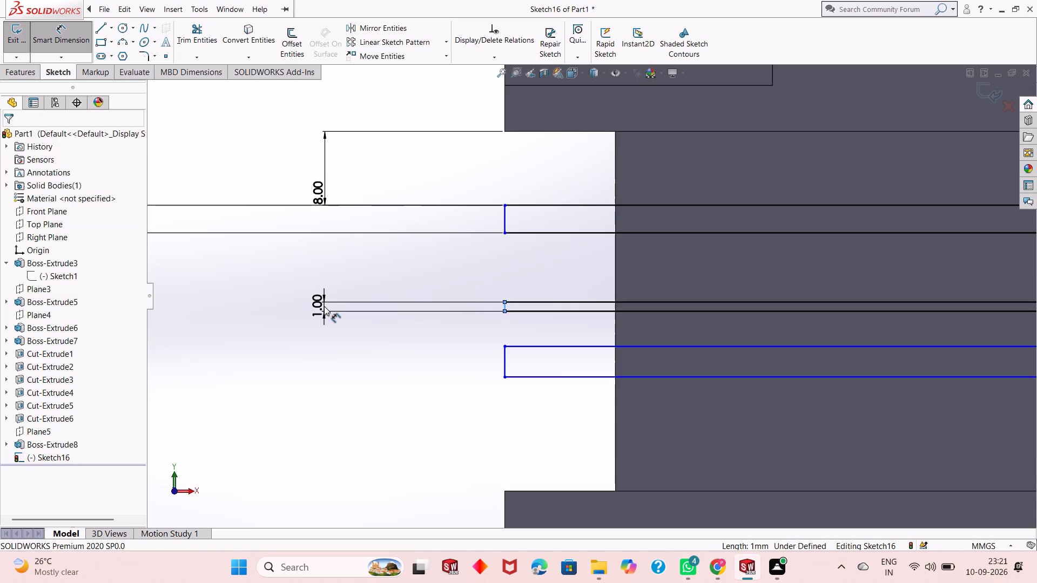
{"action": "key", "text": "3"}
{"action": "key", "text": "Return"}
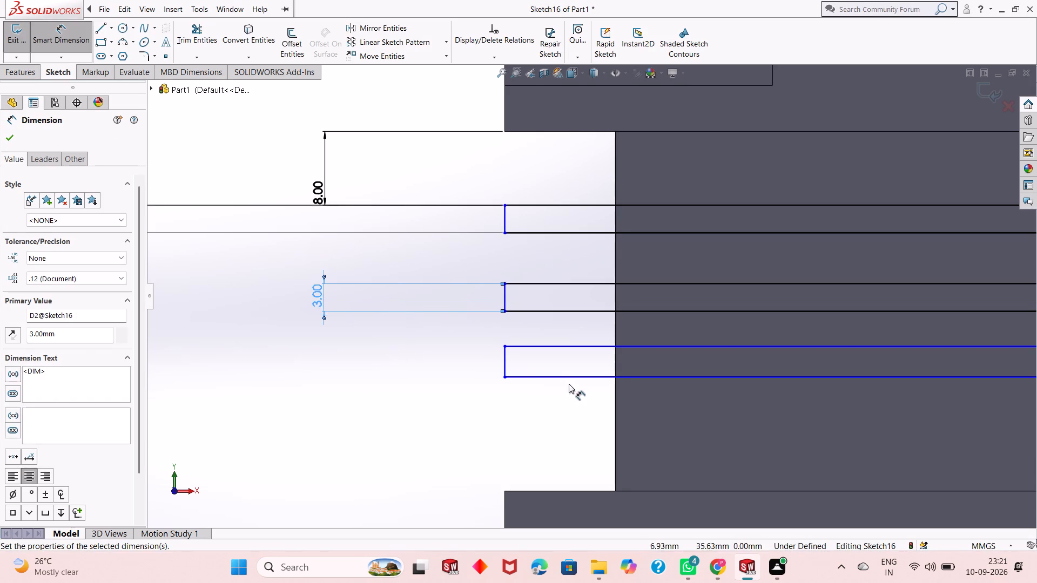
Dimension the bottom rectangle's height at 3 mm along its short side at the open end.
{"action": "left_click", "coordinate": [504, 359]}
{"action": "left_click", "coordinate": [319, 368]}
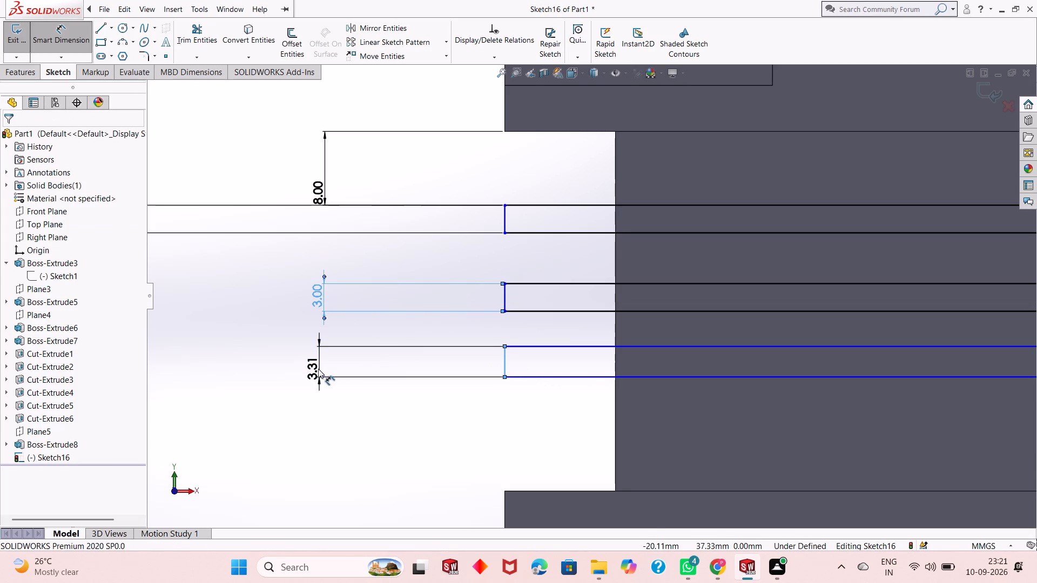
{"action": "key", "text": "3"}
{"action": "key", "text": "Return"}
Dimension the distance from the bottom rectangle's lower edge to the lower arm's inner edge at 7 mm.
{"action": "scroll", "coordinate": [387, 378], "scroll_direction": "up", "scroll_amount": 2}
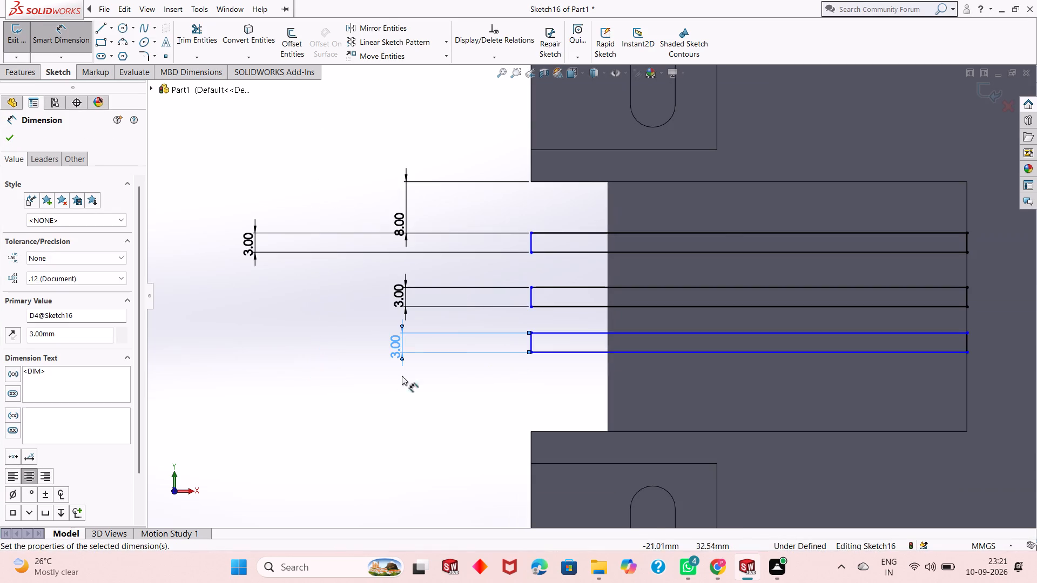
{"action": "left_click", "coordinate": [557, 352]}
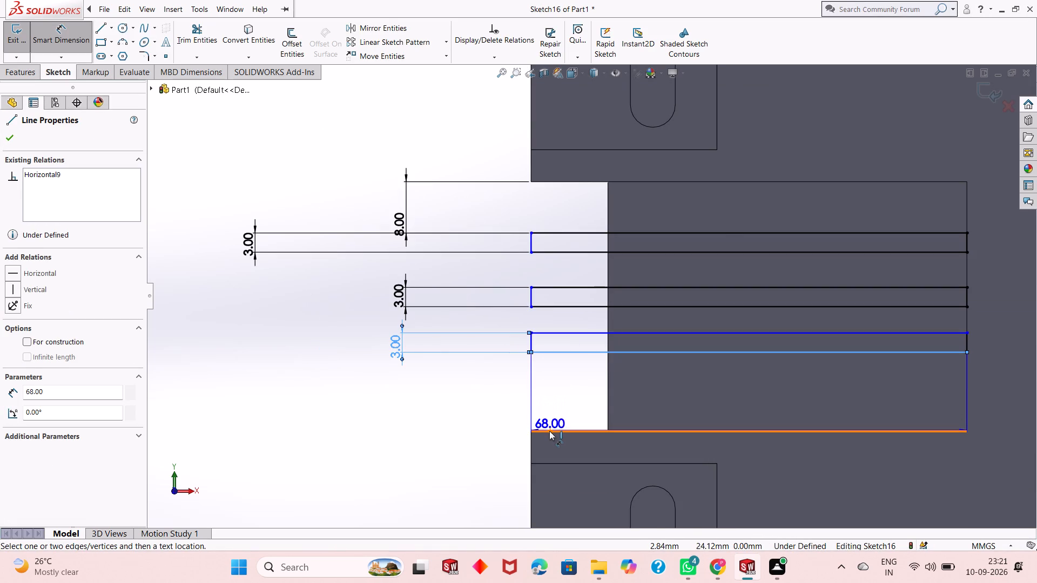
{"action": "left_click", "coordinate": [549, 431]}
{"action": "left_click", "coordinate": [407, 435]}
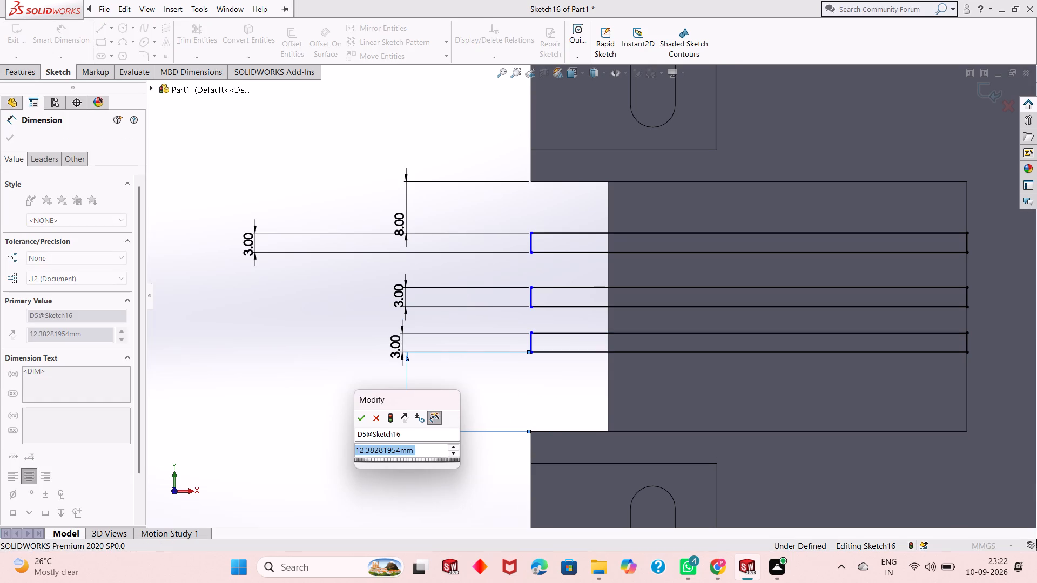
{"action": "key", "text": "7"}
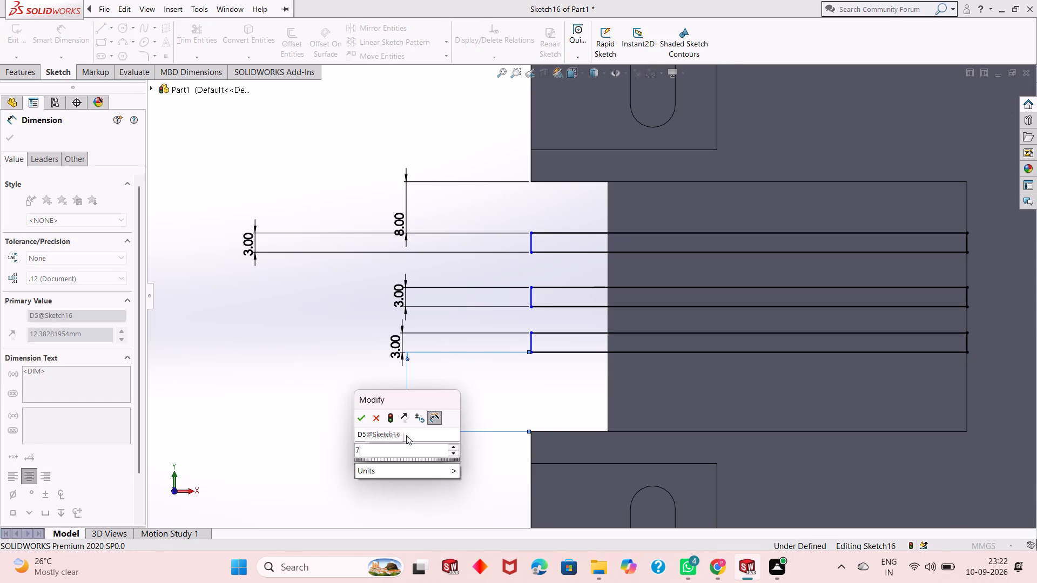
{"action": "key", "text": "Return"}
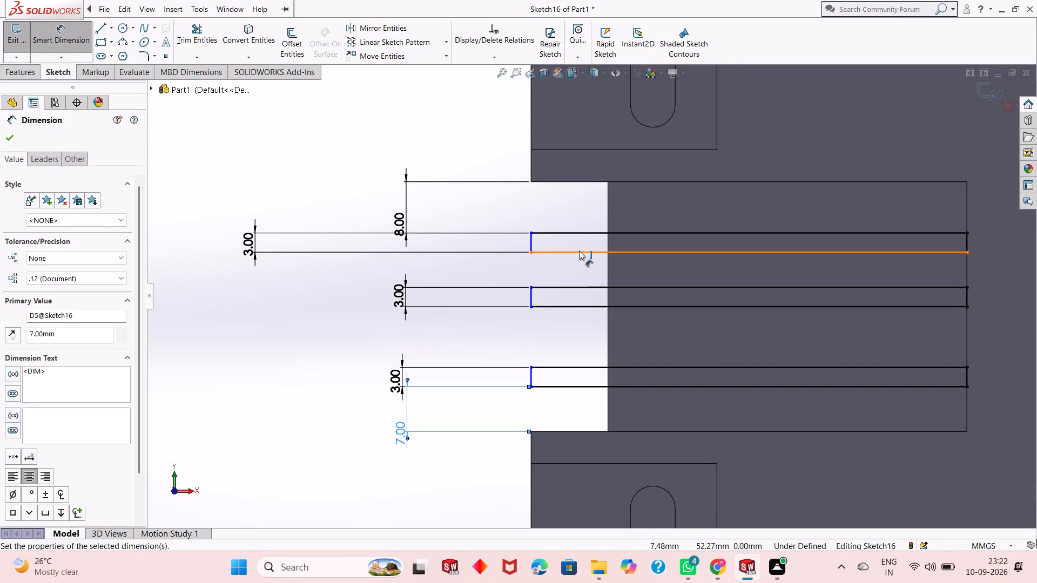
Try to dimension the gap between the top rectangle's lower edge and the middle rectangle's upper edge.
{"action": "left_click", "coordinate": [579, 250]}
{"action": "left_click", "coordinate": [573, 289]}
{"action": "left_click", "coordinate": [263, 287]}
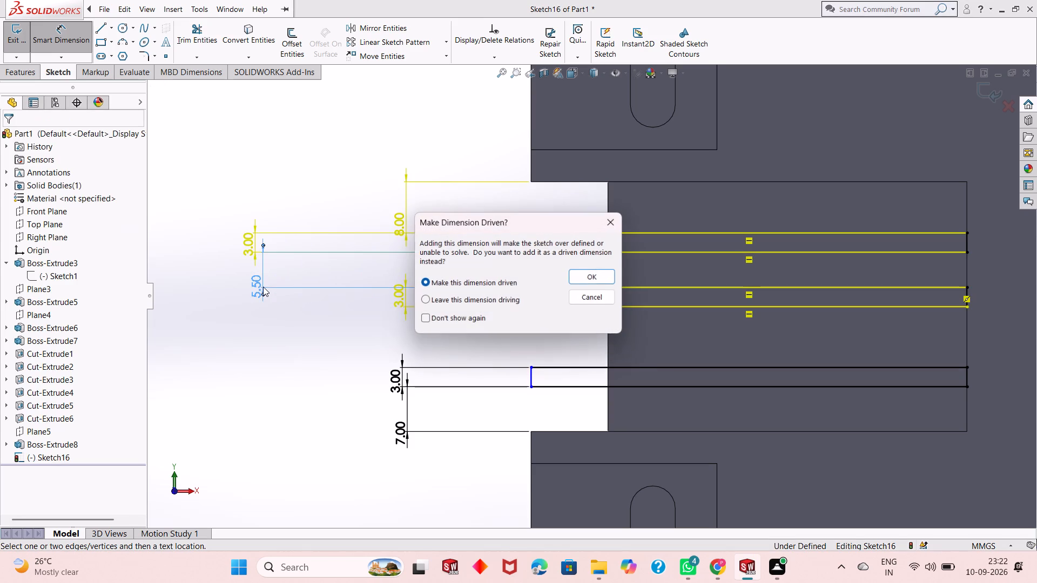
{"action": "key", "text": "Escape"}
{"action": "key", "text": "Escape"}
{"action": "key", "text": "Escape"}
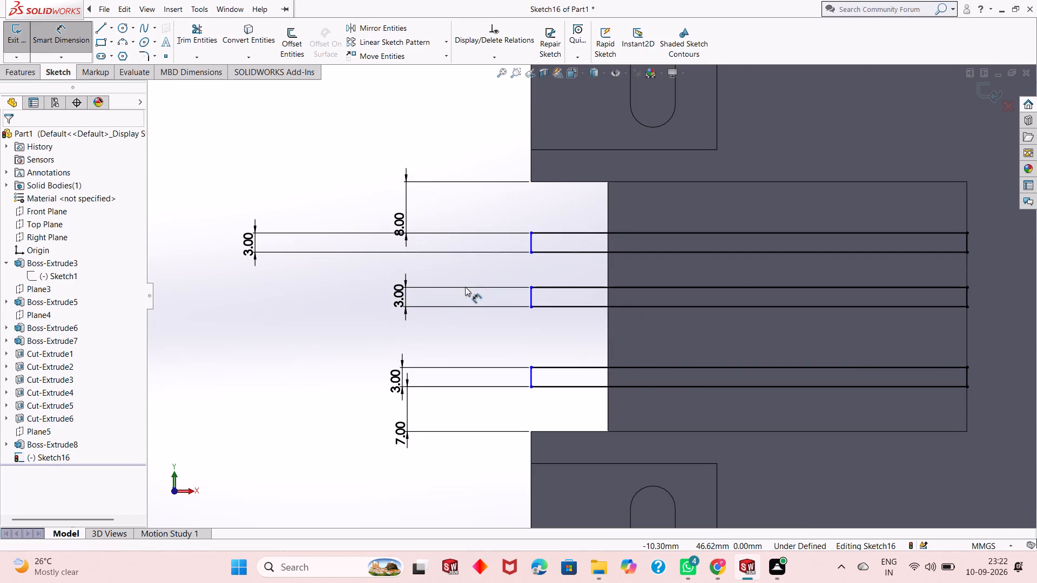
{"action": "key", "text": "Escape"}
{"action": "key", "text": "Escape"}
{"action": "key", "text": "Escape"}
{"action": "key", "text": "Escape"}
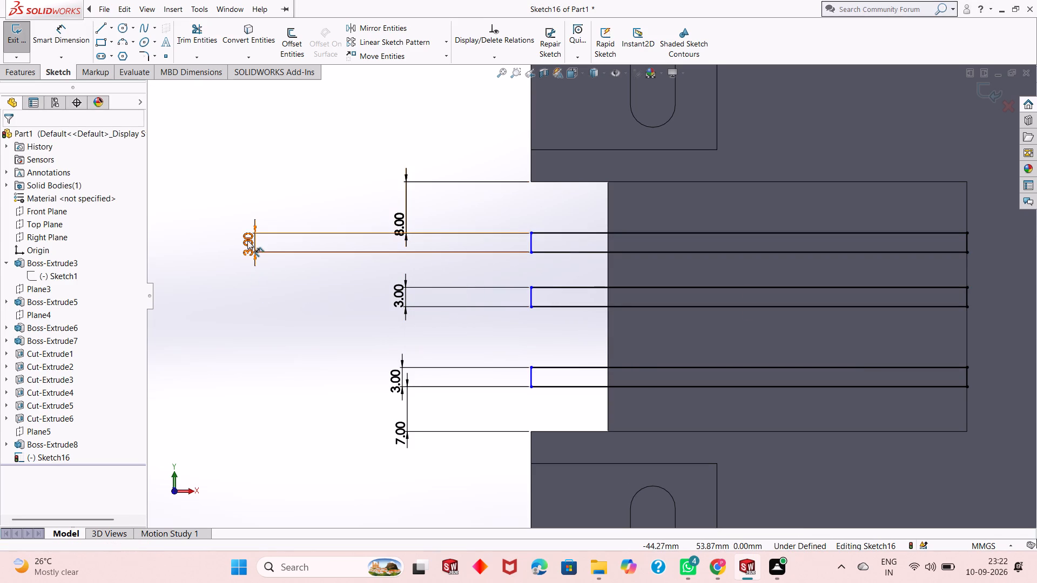
Delete the top rectangle's height dimension.
{"action": "right_click", "coordinate": [247, 240]}
{"action": "left_click", "coordinate": [272, 384]}
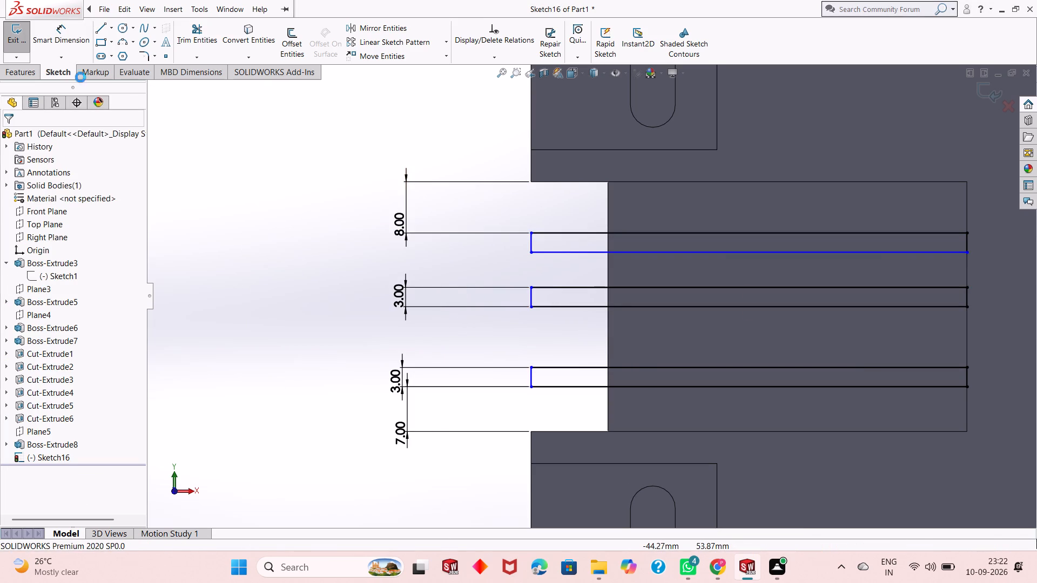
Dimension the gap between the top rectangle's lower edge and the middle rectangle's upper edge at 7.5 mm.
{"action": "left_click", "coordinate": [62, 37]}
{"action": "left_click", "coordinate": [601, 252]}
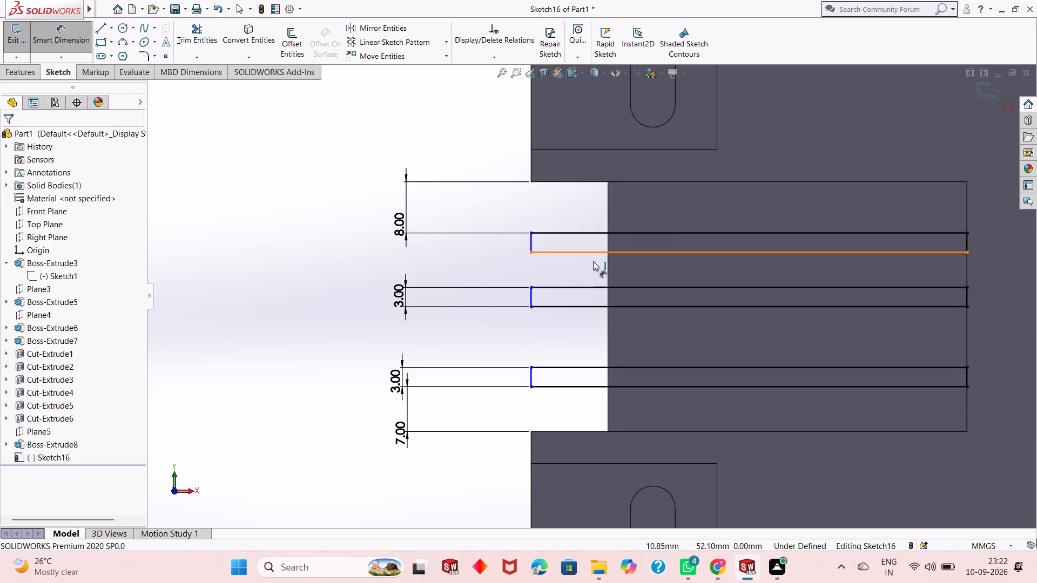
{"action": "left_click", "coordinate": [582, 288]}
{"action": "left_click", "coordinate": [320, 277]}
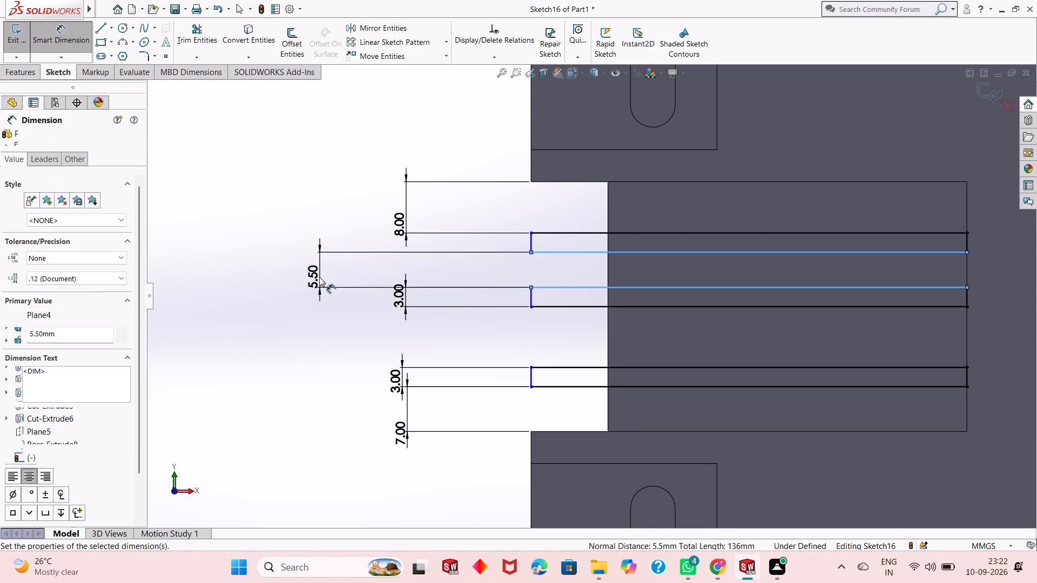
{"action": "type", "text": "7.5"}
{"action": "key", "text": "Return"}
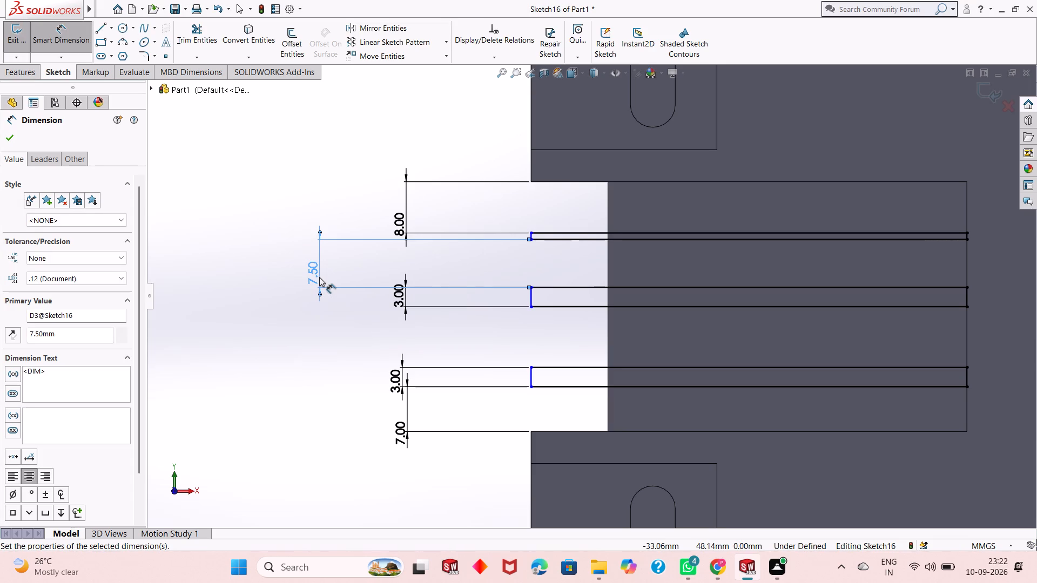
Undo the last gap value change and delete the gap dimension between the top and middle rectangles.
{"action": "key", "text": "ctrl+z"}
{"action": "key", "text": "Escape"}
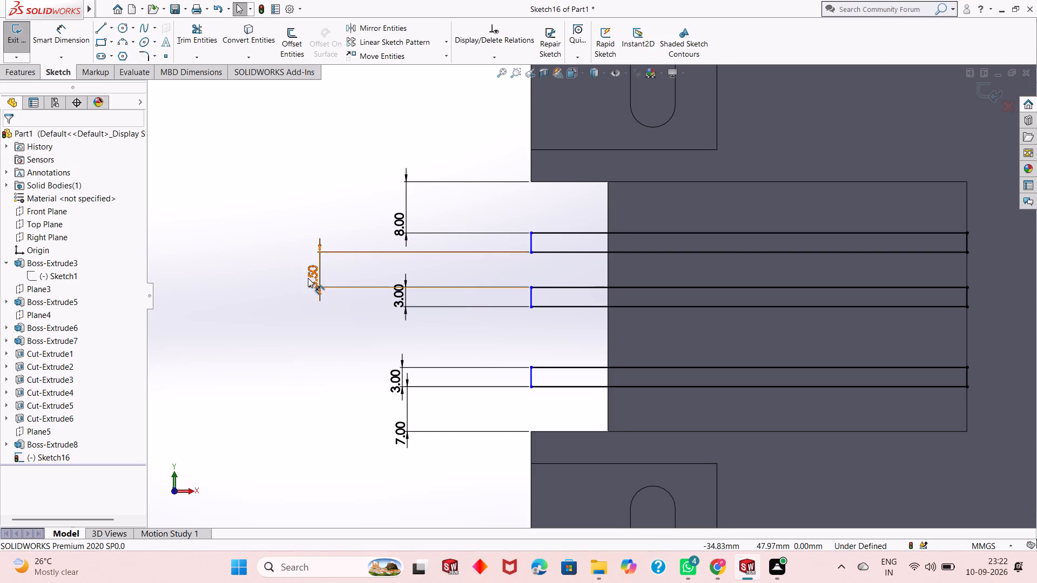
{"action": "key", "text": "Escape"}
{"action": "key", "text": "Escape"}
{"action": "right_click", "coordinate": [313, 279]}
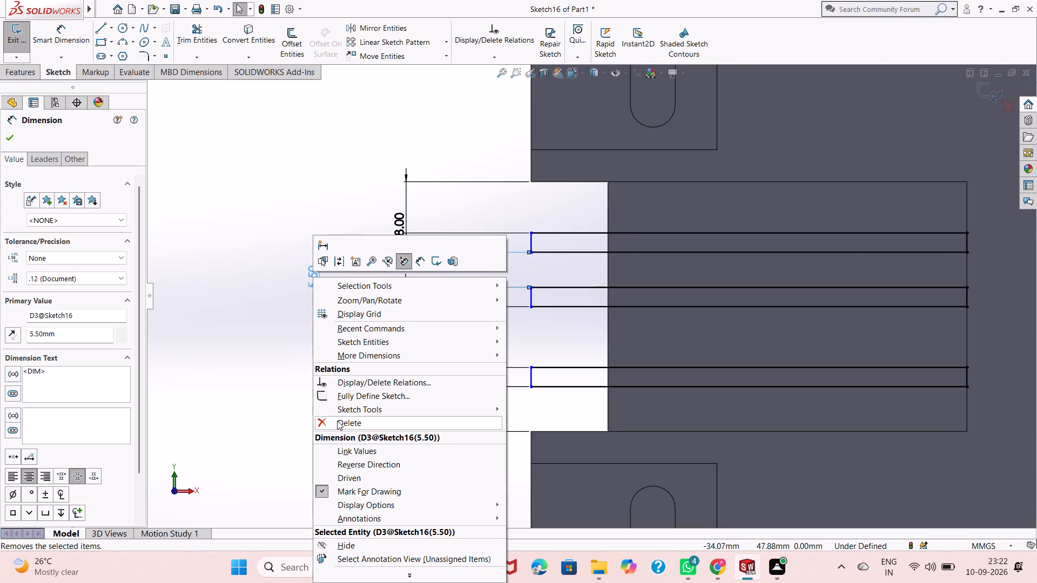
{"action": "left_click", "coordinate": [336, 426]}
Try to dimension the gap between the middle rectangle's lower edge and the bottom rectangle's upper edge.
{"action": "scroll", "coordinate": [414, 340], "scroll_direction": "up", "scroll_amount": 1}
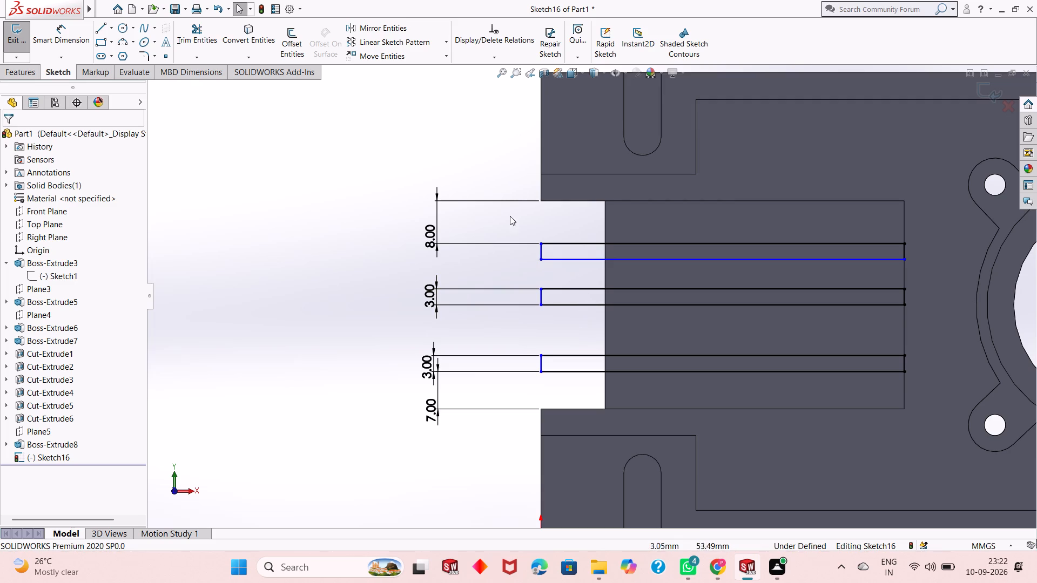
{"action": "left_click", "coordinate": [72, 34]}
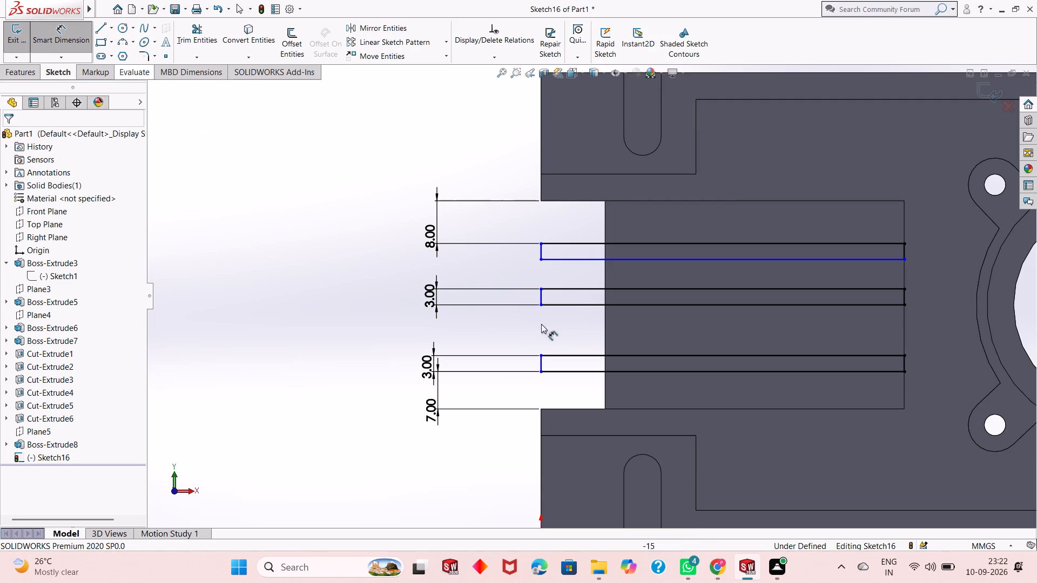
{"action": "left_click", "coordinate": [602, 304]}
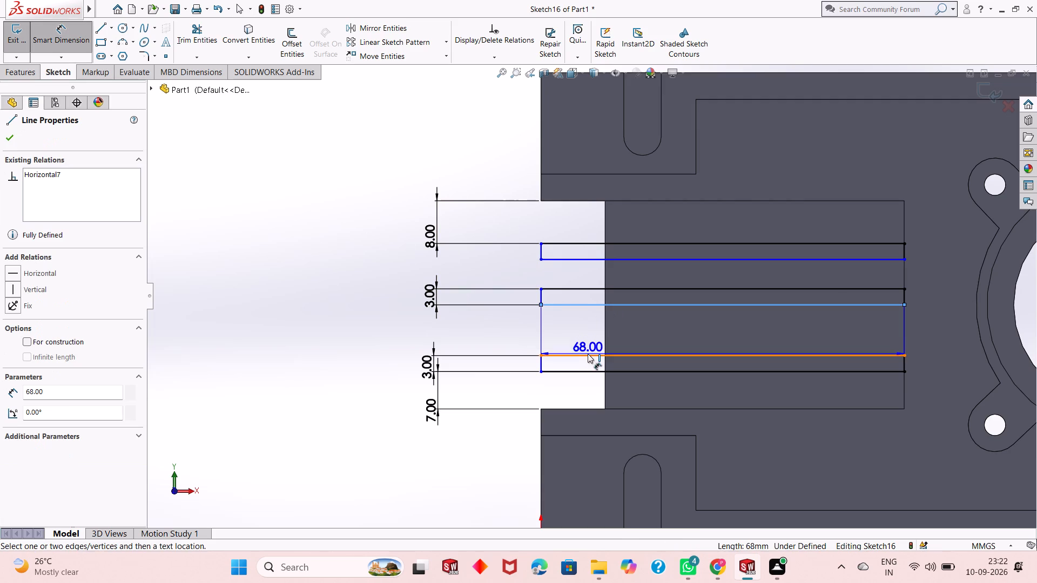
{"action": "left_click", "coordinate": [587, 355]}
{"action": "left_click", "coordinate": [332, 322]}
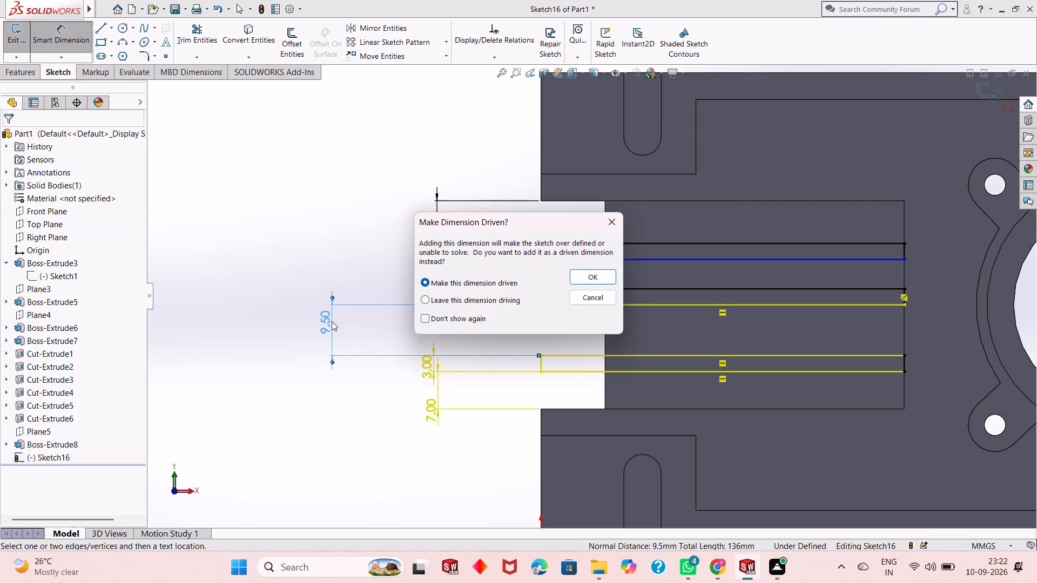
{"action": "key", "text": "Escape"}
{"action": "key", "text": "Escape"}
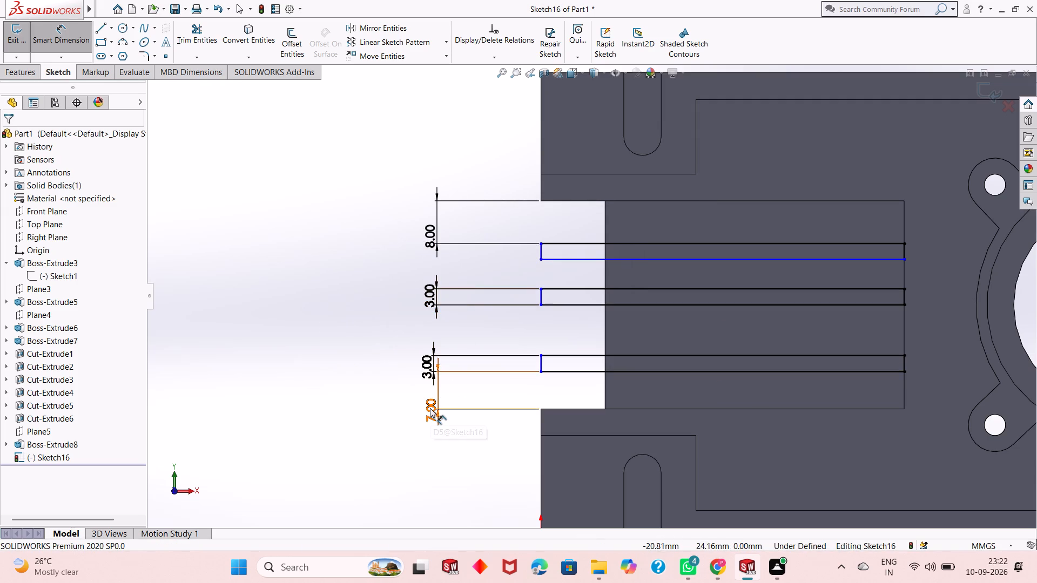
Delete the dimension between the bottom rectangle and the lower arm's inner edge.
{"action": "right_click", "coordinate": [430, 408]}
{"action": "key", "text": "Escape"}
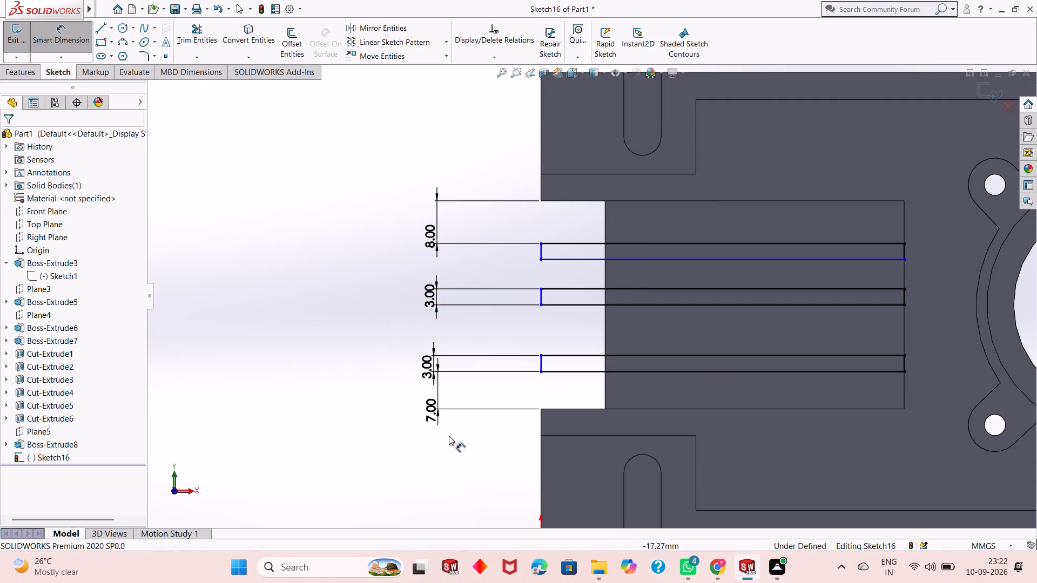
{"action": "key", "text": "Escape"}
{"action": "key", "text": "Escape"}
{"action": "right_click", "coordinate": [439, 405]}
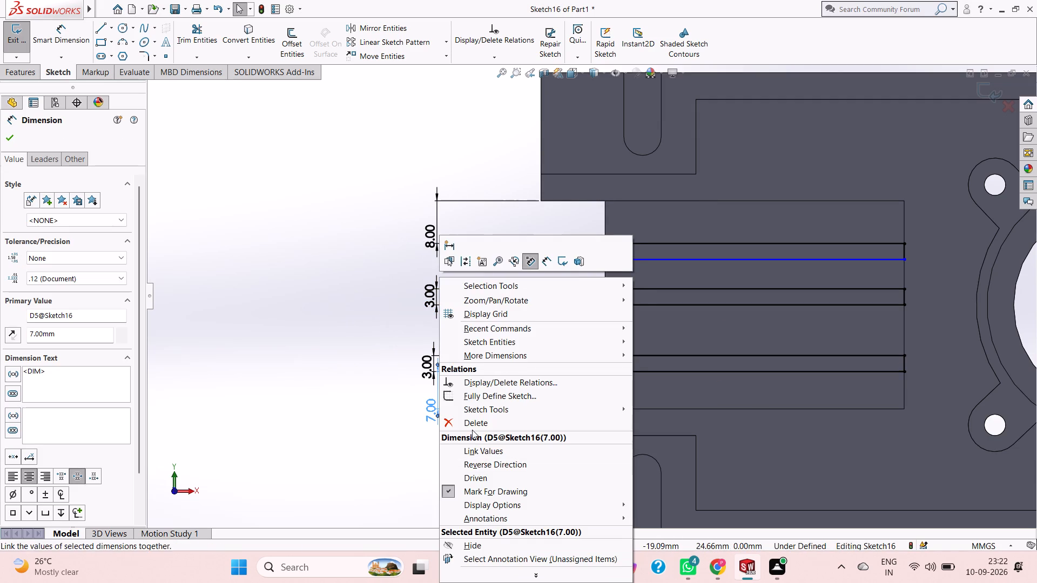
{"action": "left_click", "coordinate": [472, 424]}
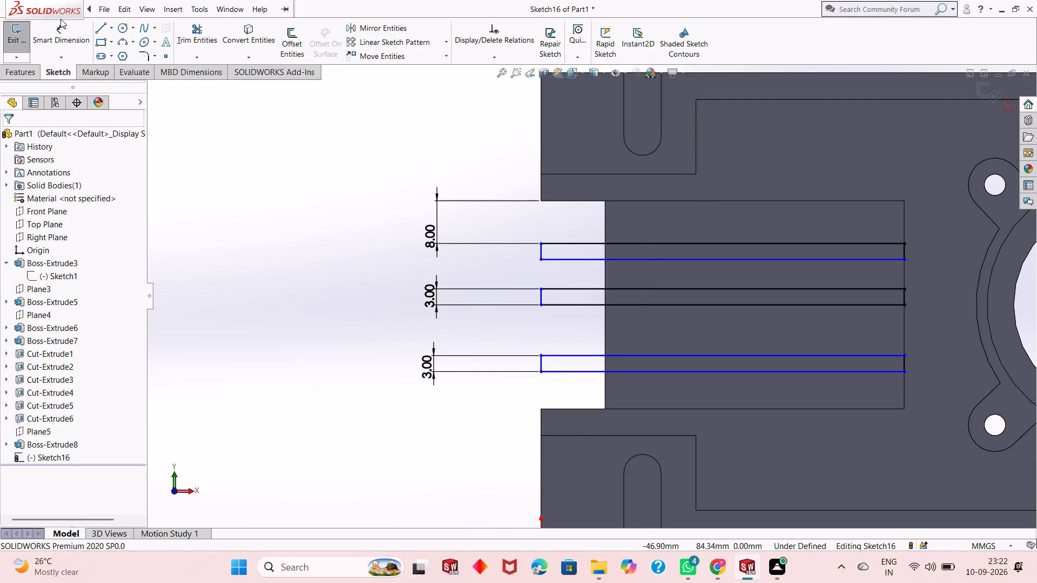
Dimension the gap between the middle rectangle's lower edge and the bottom rectangle's upper edge at 7.5 mm.
{"action": "left_click", "coordinate": [63, 34]}
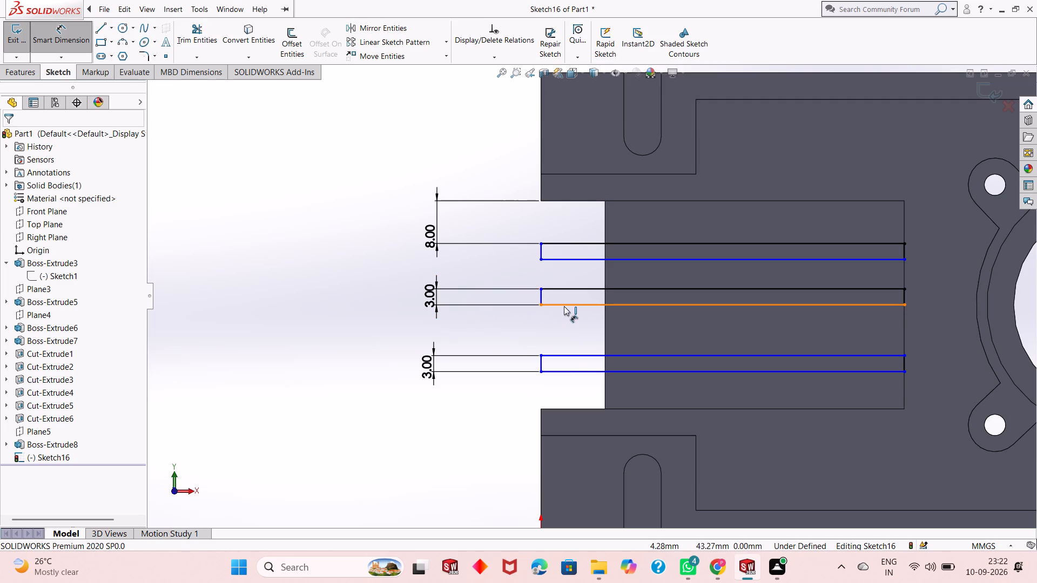
{"action": "left_click", "coordinate": [564, 306]}
{"action": "left_click", "coordinate": [565, 355]}
{"action": "left_click", "coordinate": [378, 350]}
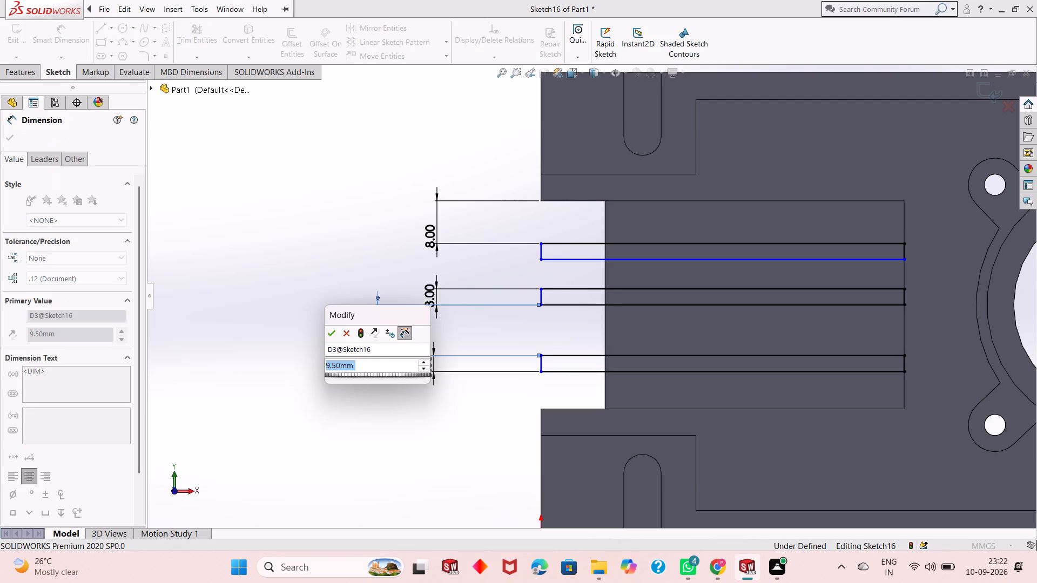
{"action": "type", "text": "7.5"}
{"action": "key", "text": "Return"}
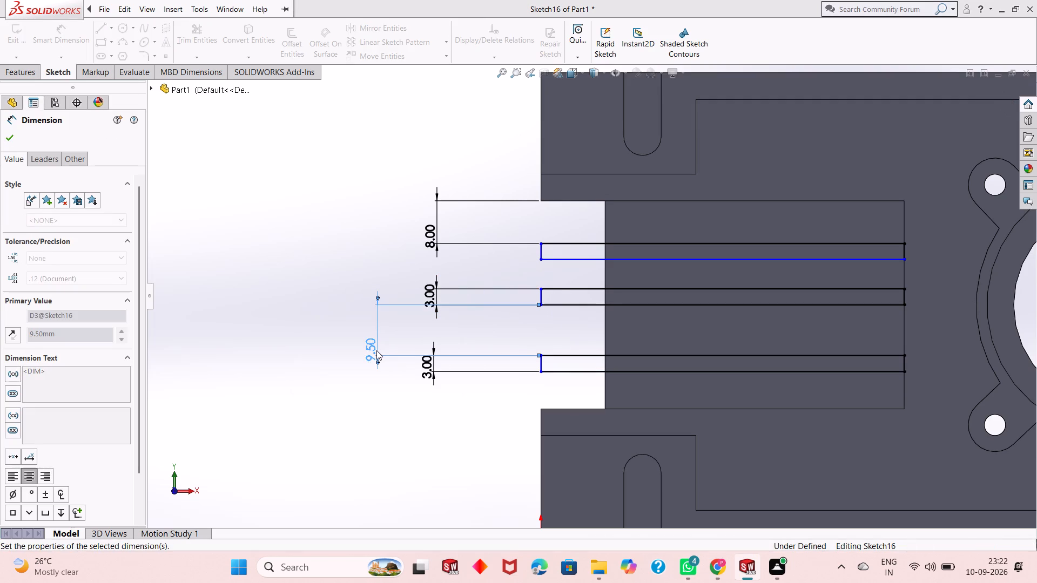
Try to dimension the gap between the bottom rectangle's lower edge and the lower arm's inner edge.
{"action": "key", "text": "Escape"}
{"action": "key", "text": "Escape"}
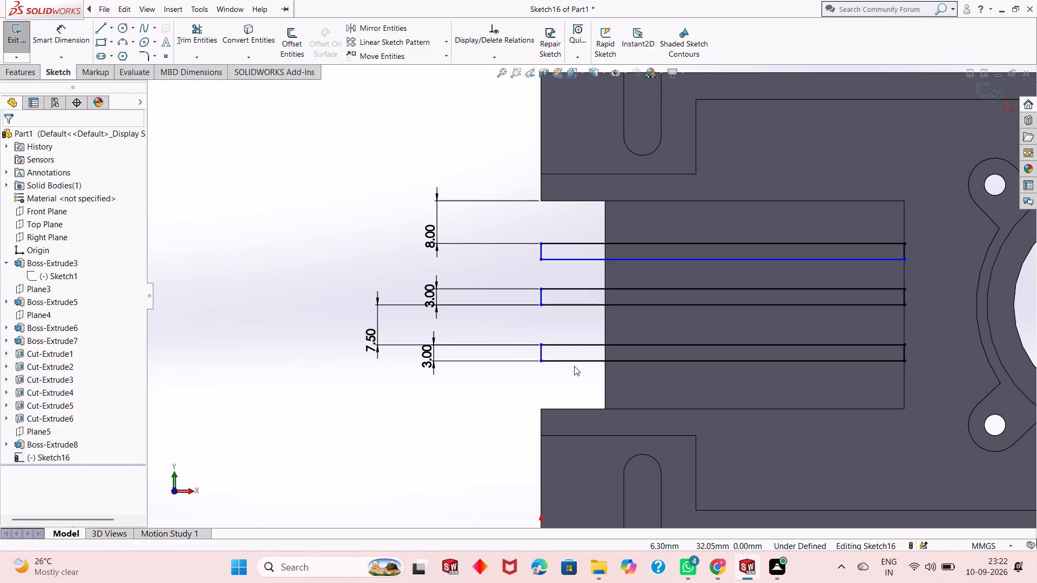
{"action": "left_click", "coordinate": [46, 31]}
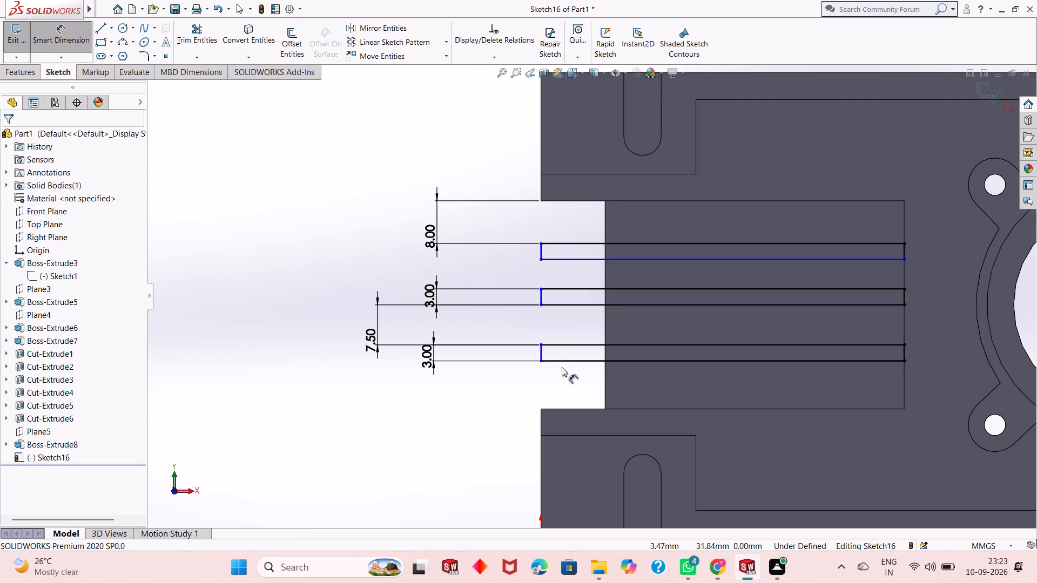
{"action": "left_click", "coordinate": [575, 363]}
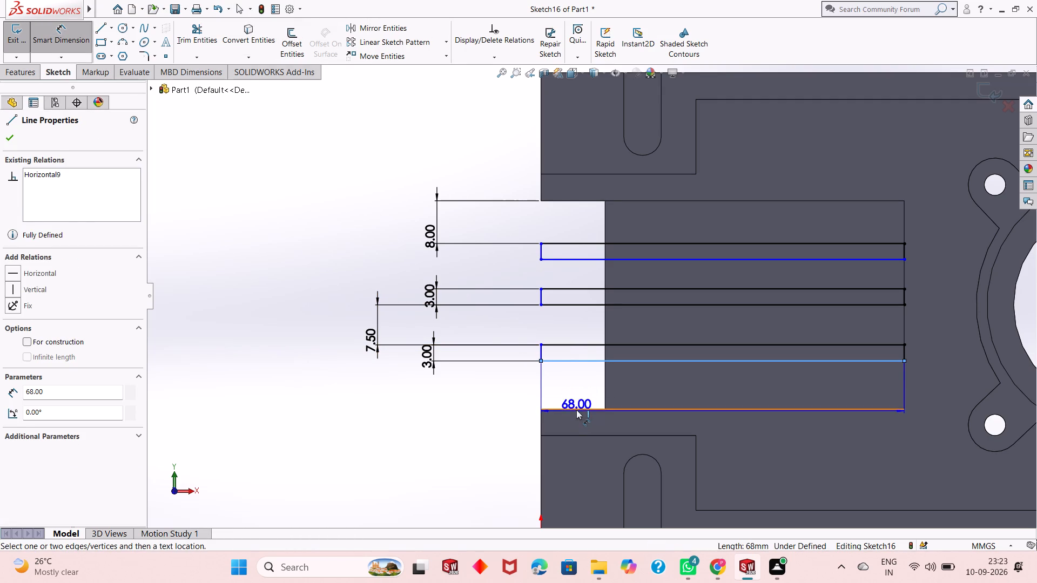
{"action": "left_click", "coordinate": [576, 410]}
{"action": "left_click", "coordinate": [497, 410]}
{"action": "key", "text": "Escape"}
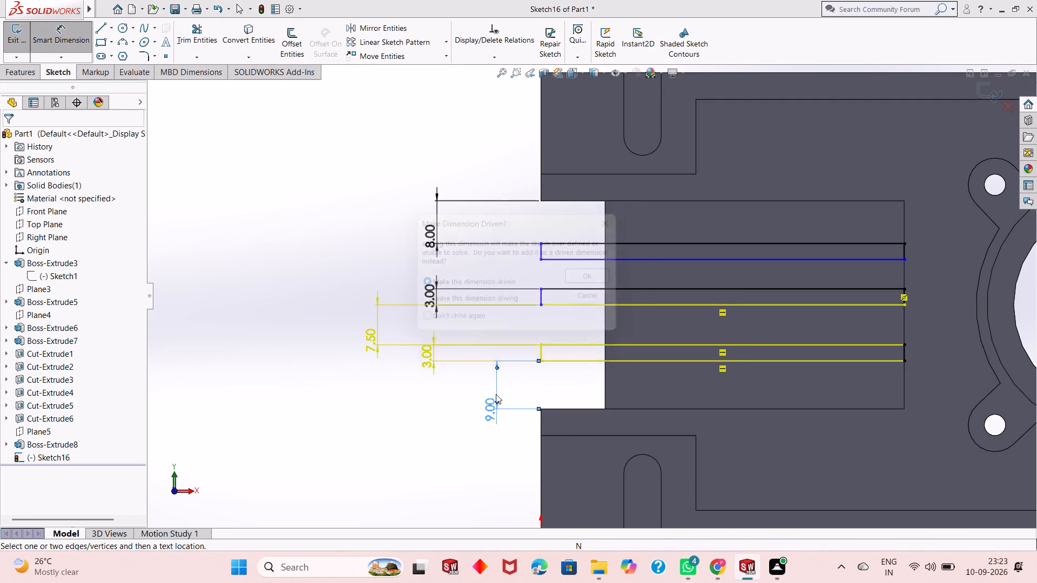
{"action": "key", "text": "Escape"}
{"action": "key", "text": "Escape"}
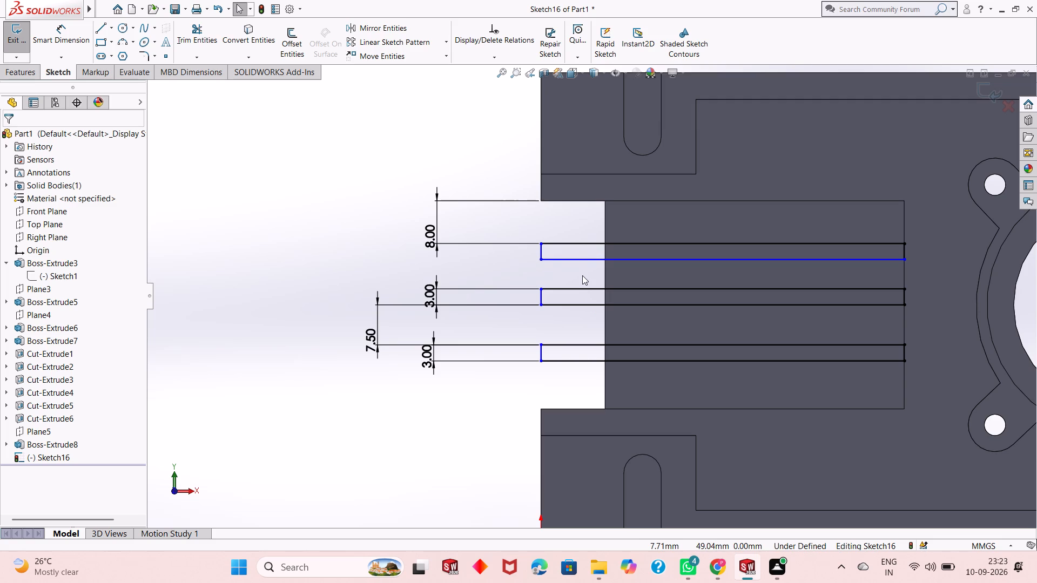
Undo the sketch edits back until only the top rectangle remains, without any dimensions.
{"action": "scroll", "coordinate": [557, 286], "scroll_direction": "up", "scroll_amount": 1}
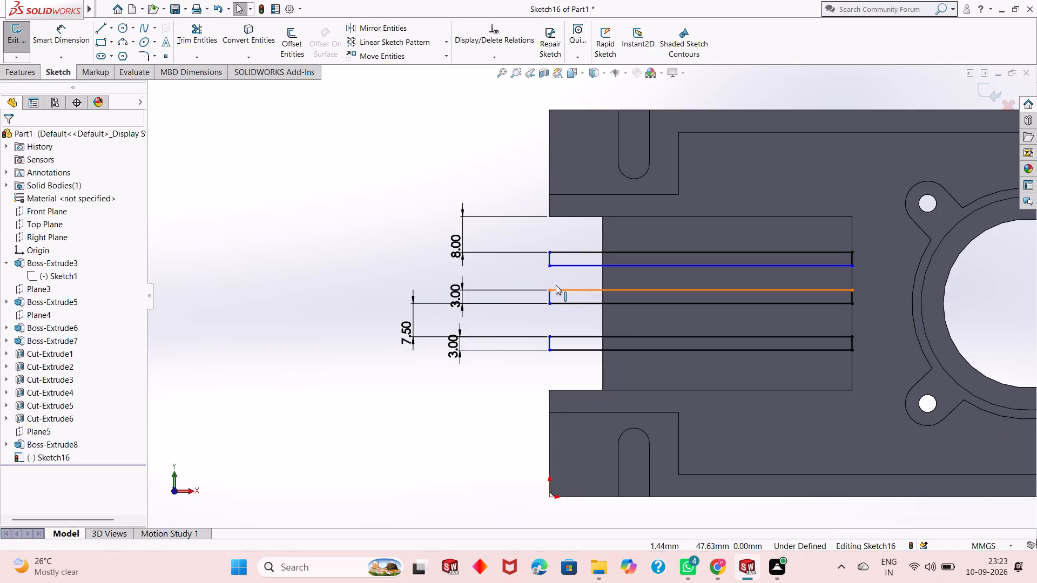
{"action": "scroll", "coordinate": [557, 277], "scroll_direction": "down", "scroll_amount": 2}
{"action": "scroll", "coordinate": [557, 275], "scroll_direction": "up", "scroll_amount": 1}
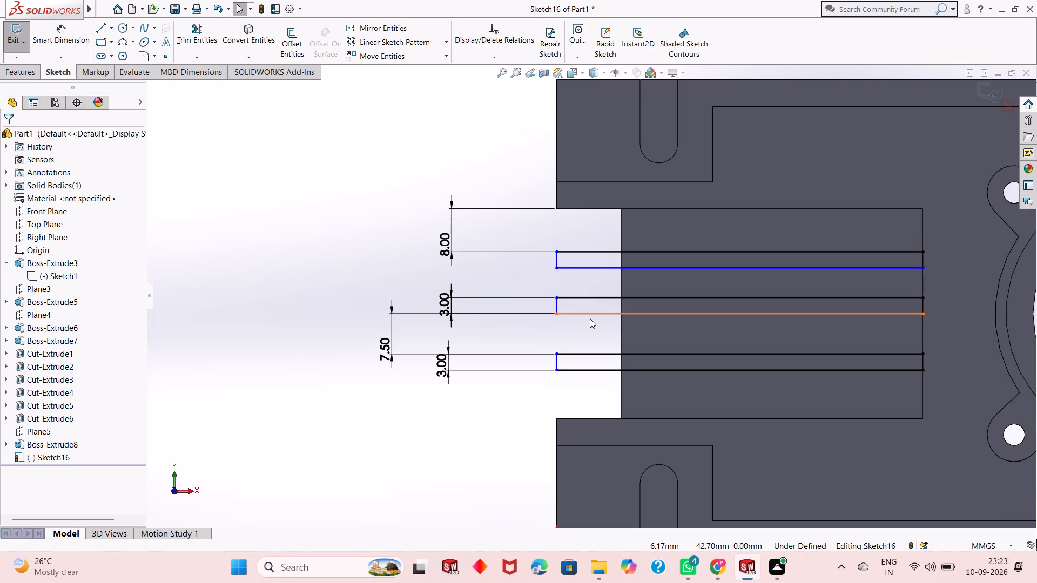
{"action": "key", "text": "ctrl+z"}
{"action": "key", "text": "ctrl+z"}
{"action": "key", "text": "ctrl+z"}
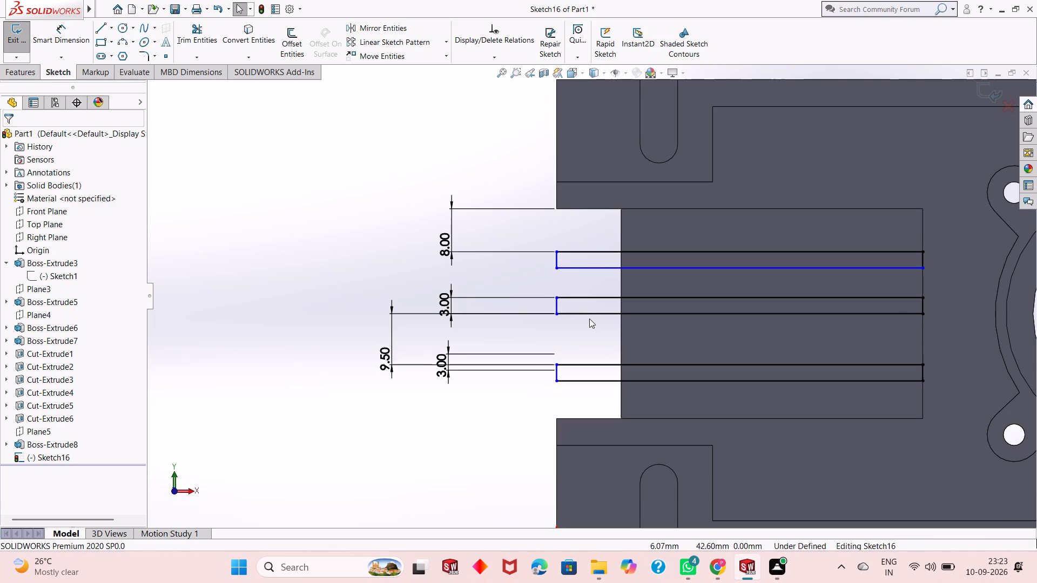
{"action": "key", "text": "ctrl+z"}
{"action": "key", "text": "ctrl+z"}
{"action": "key", "text": "ctrl+z"}
{"action": "key", "text": "ctrl+z"}
{"action": "key", "text": "ctrl+z"}
{"action": "key", "text": "ctrl+z"}
{"action": "key", "text": "ctrl+z"}
{"action": "key", "text": "ctrl+z"}
{"action": "key", "text": "ctrl+z"}
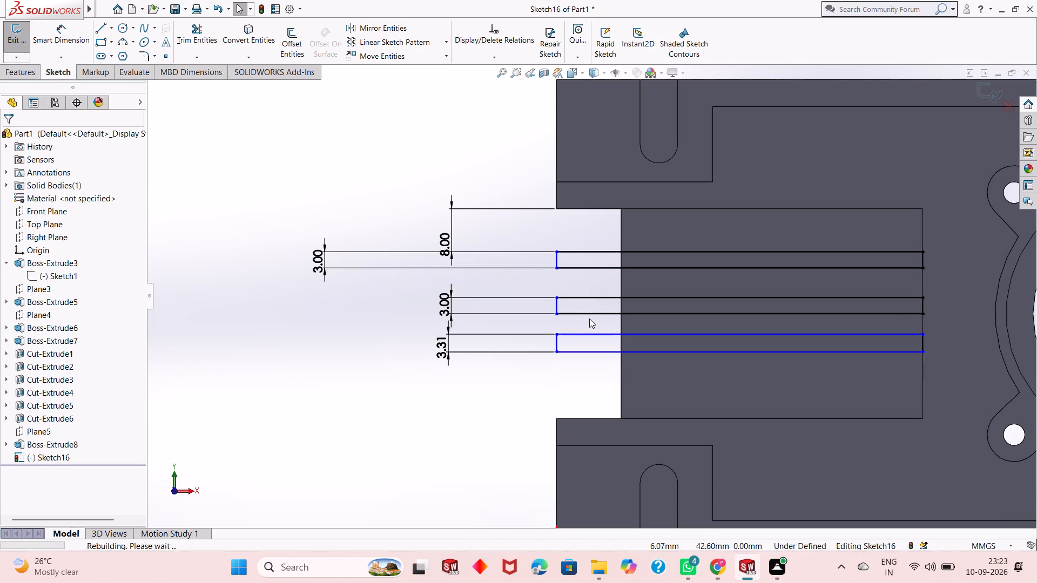
{"action": "key", "text": "ctrl+z"}
{"action": "key", "text": "ctrl+z"}
{"action": "key", "text": "ctrl+z"}
{"action": "key", "text": "ctrl+z"}
{"action": "key", "text": "ctrl+z"}
{"action": "key", "text": "ctrl+z"}
{"action": "key", "text": "ctrl+z"}
{"action": "key", "text": "ctrl+z"}
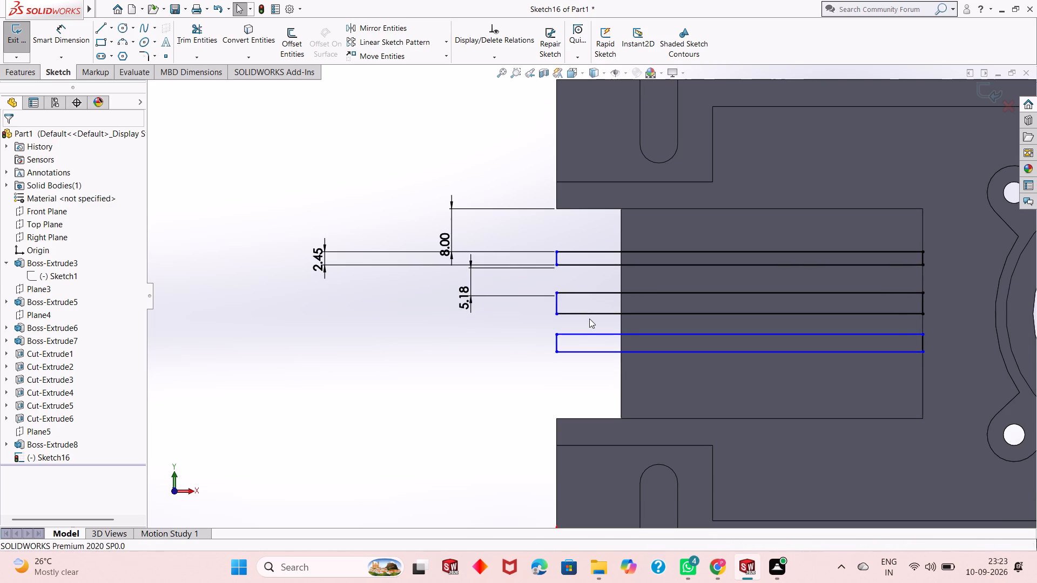
{"action": "key", "text": "ctrl+z"}
{"action": "key", "text": "ctrl+z"}
{"action": "key", "text": "ctrl+z"}
{"action": "key", "text": "ctrl+z"}
{"action": "key", "text": "ctrl+z"}
{"action": "key", "text": "ctrl+z"}
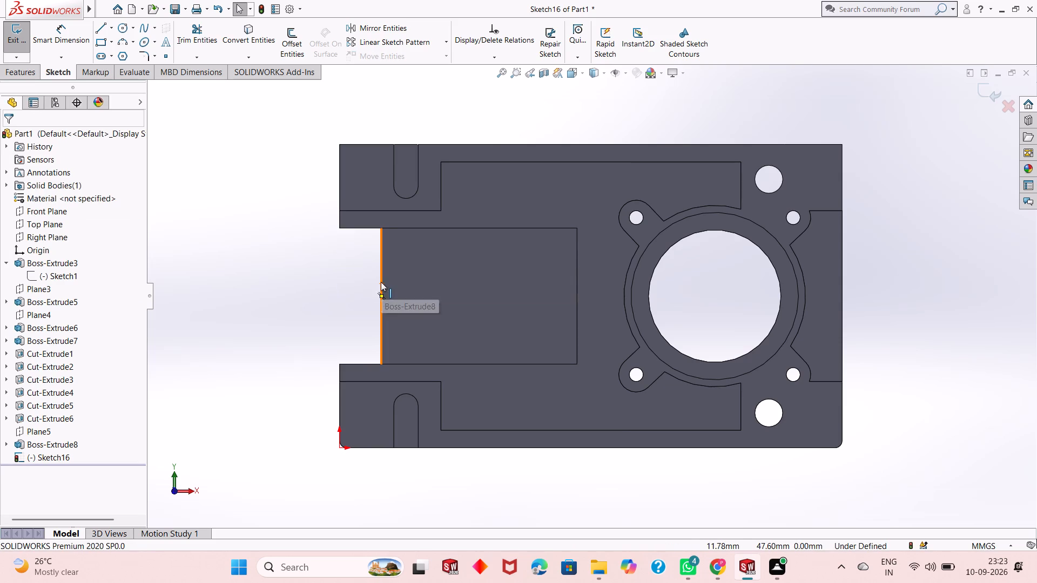
{"action": "key", "text": "ctrl+y"}
Dimension the height of the remaining rectangle at 3 mm.
{"action": "scroll", "coordinate": [338, 283], "scroll_direction": "up", "scroll_amount": 2}
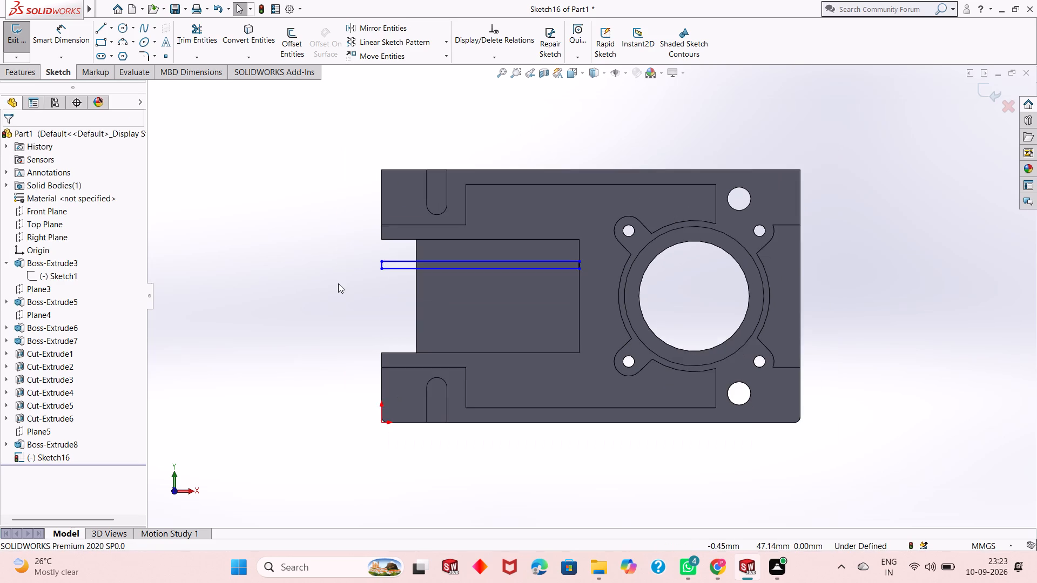
{"action": "scroll", "coordinate": [338, 283], "scroll_direction": "up", "scroll_amount": 1}
{"action": "scroll", "coordinate": [425, 281], "scroll_direction": "down", "scroll_amount": 2}
{"action": "scroll", "coordinate": [544, 279], "scroll_direction": "down", "scroll_amount": 1}
{"action": "scroll", "coordinate": [545, 279], "scroll_direction": "up", "scroll_amount": 1}
{"action": "scroll", "coordinate": [566, 275], "scroll_direction": "down", "scroll_amount": 1}
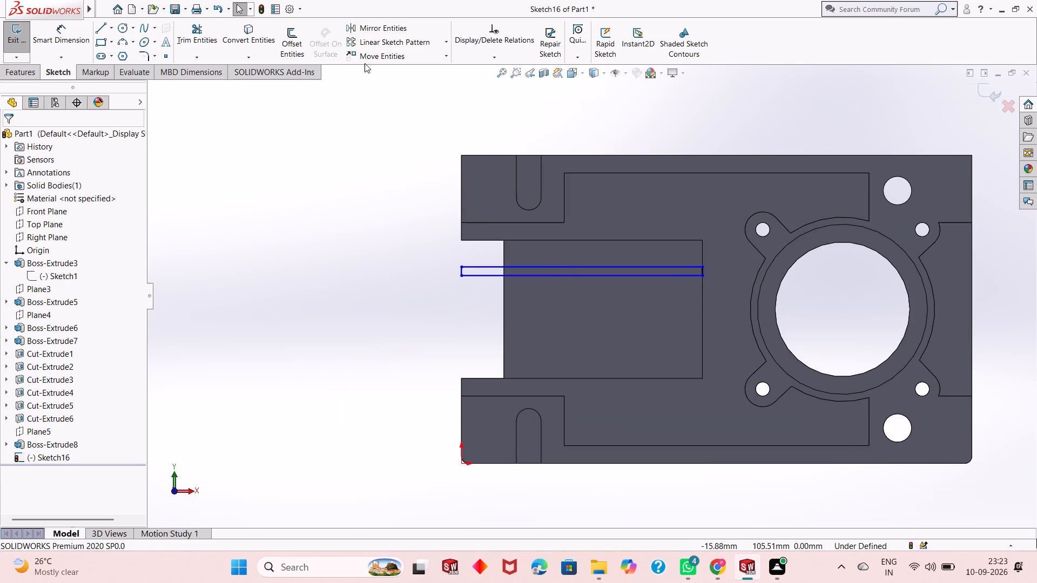
{"action": "left_click", "coordinate": [73, 36]}
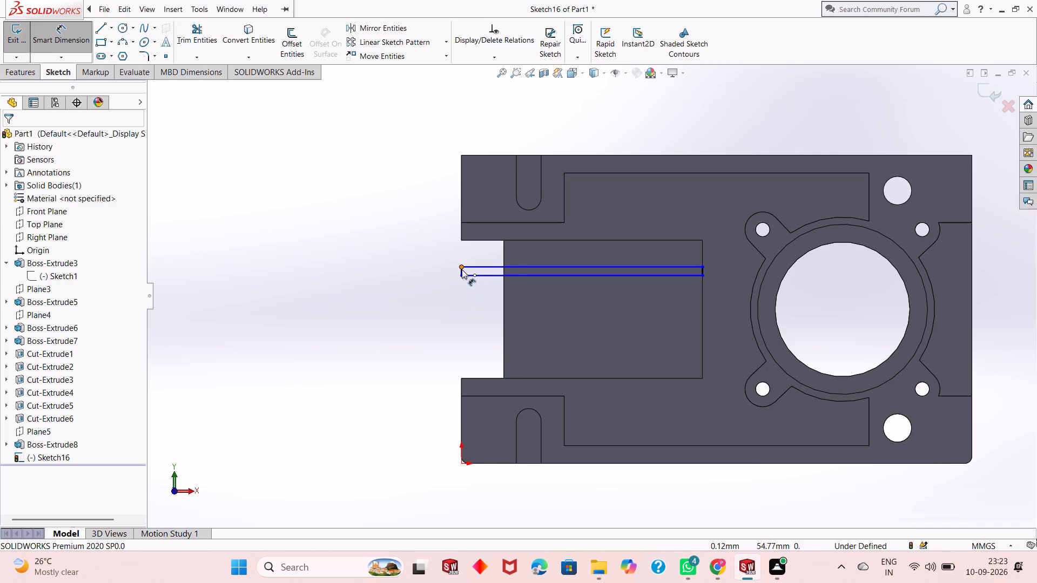
{"action": "scroll", "coordinate": [462, 269], "scroll_direction": "down", "scroll_amount": 4}
{"action": "left_click", "coordinate": [486, 279]}
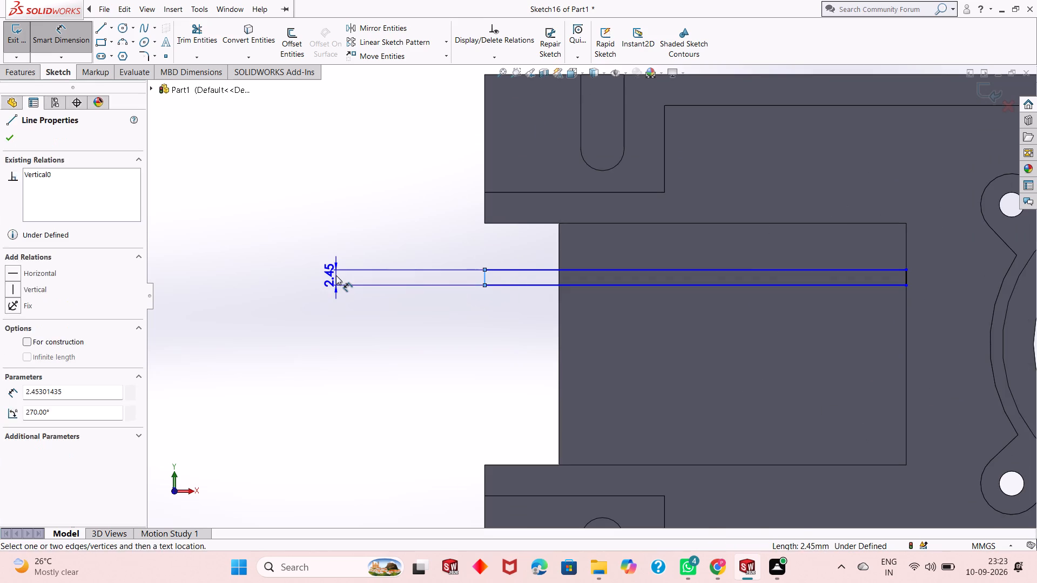
{"action": "left_click", "coordinate": [336, 275]}
{"action": "key", "text": "3"}
{"action": "key", "text": "Return"}
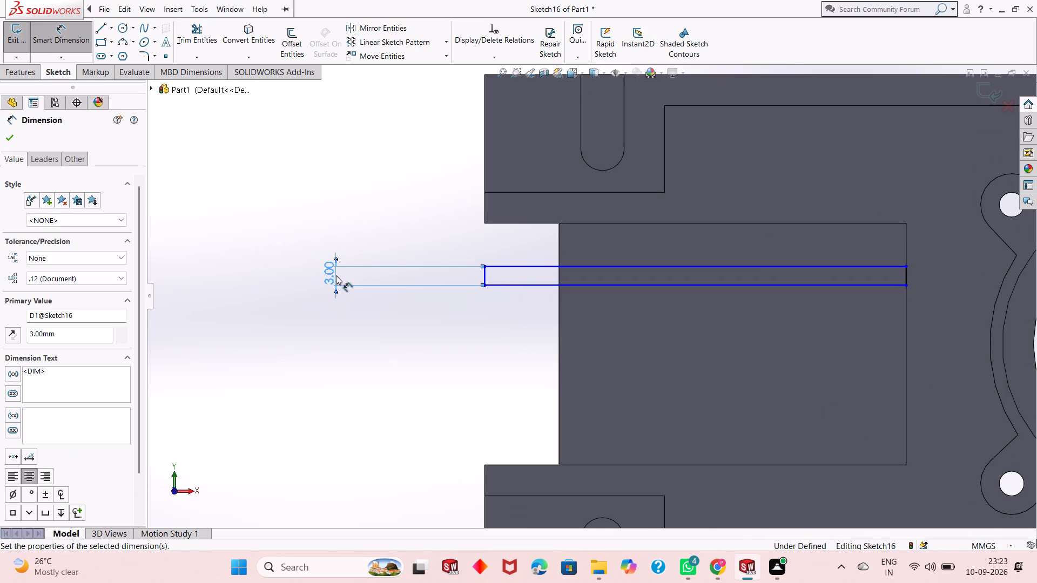
Dimension the distance from the upper arm's inner edge to the rectangle's upper edge at 8 mm.
{"action": "left_click", "coordinate": [526, 223]}
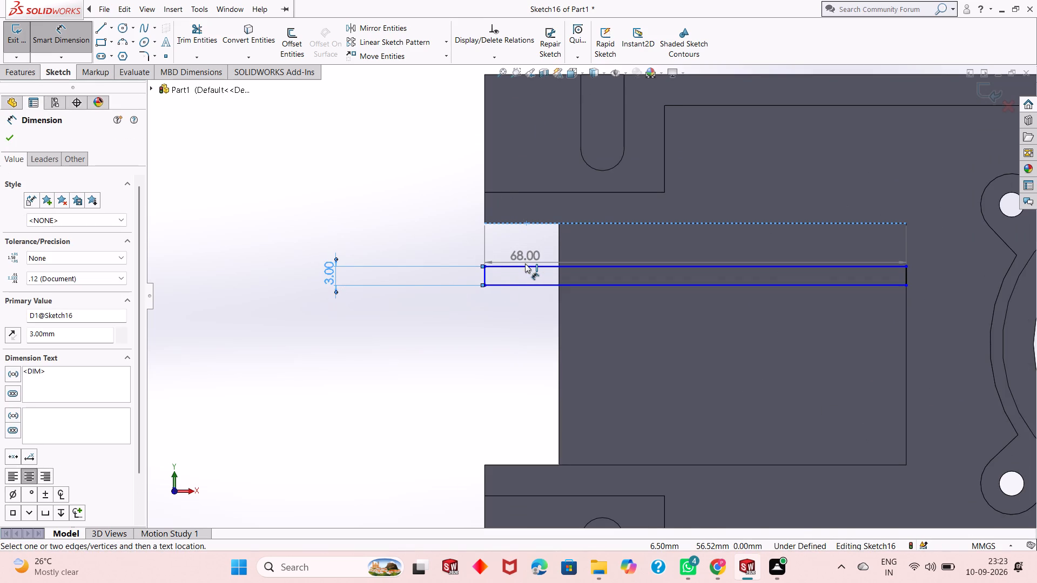
{"action": "left_click", "coordinate": [525, 263]}
{"action": "left_click", "coordinate": [383, 247]}
{"action": "key", "text": "8"}
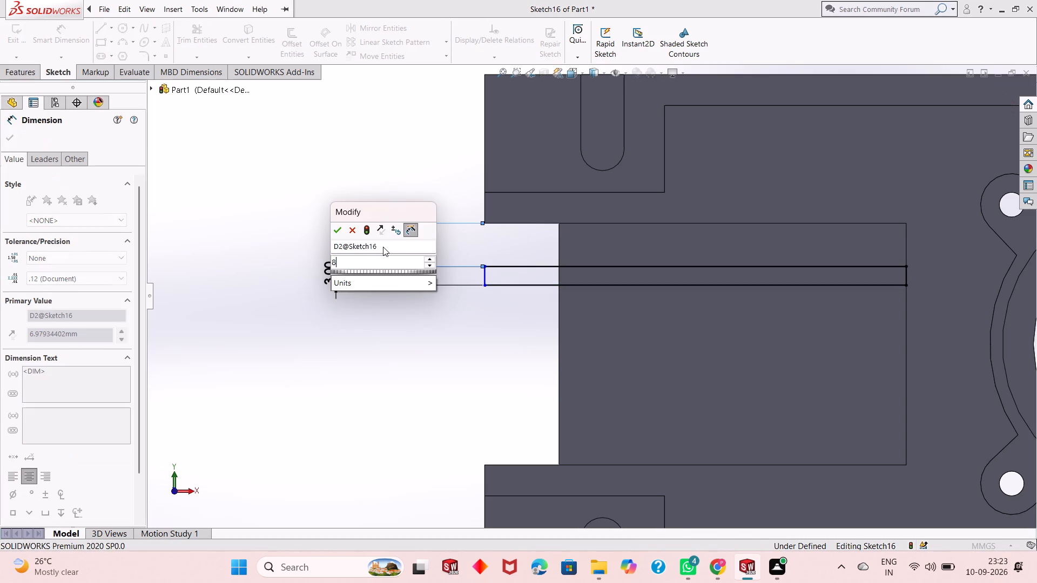
{"action": "key", "text": "Return"}
{"action": "scroll", "coordinate": [453, 301], "scroll_direction": "up", "scroll_amount": 1}
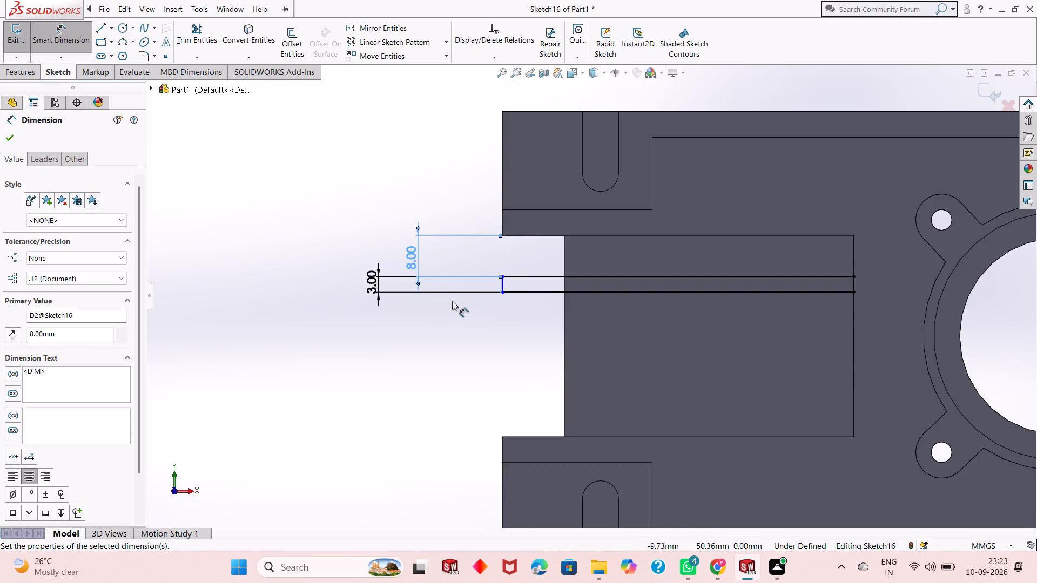
{"action": "scroll", "coordinate": [452, 301], "scroll_direction": "up", "scroll_amount": 1}
{"action": "key", "text": "Escape"}
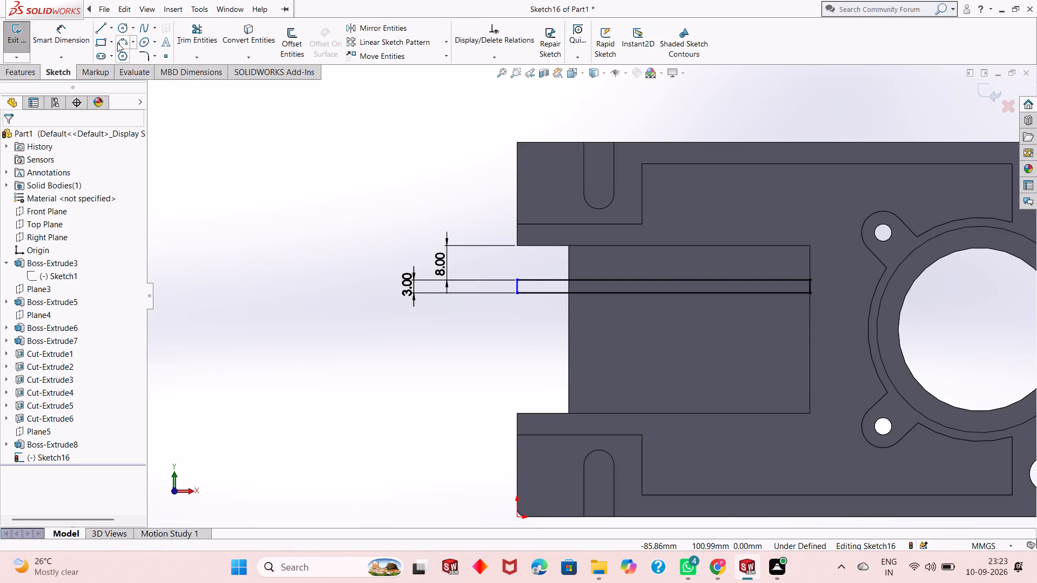
Sketch a second narrow rectangle below the first, about 68 mm by 3.3 mm, ending at the block's inner vertical edge.
{"action": "left_click", "coordinate": [106, 39]}
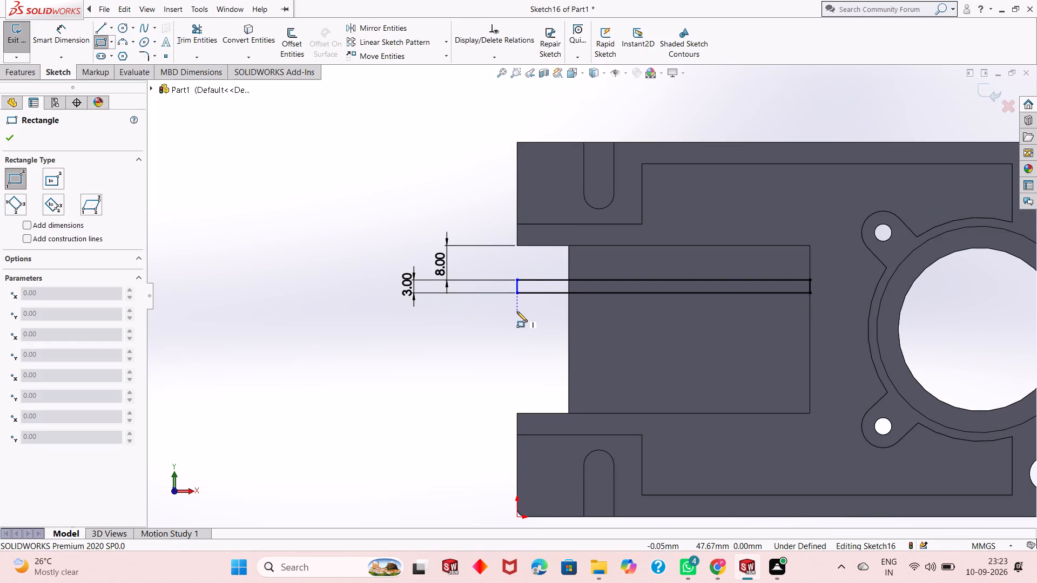
{"action": "left_click", "coordinate": [516, 327]}
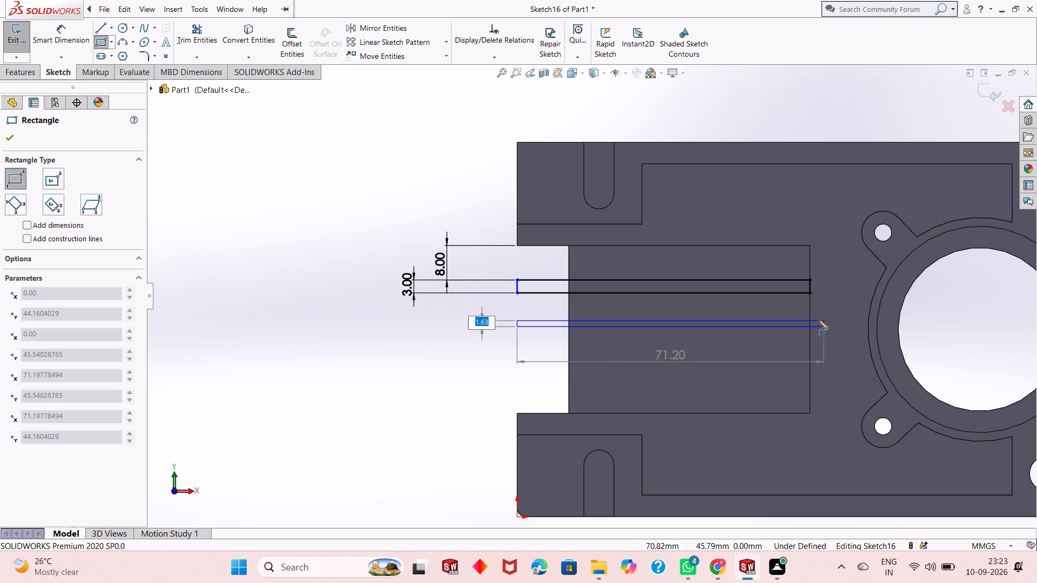
{"action": "left_click", "coordinate": [811, 341]}
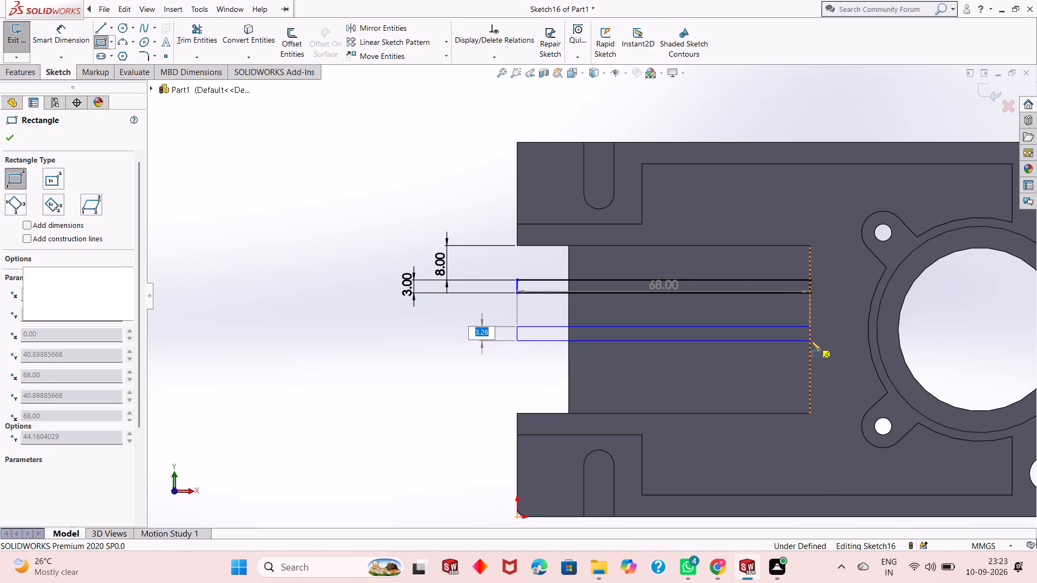
{"action": "key", "text": "Escape"}
{"action": "key", "text": "Escape"}
{"action": "key", "text": "Escape"}
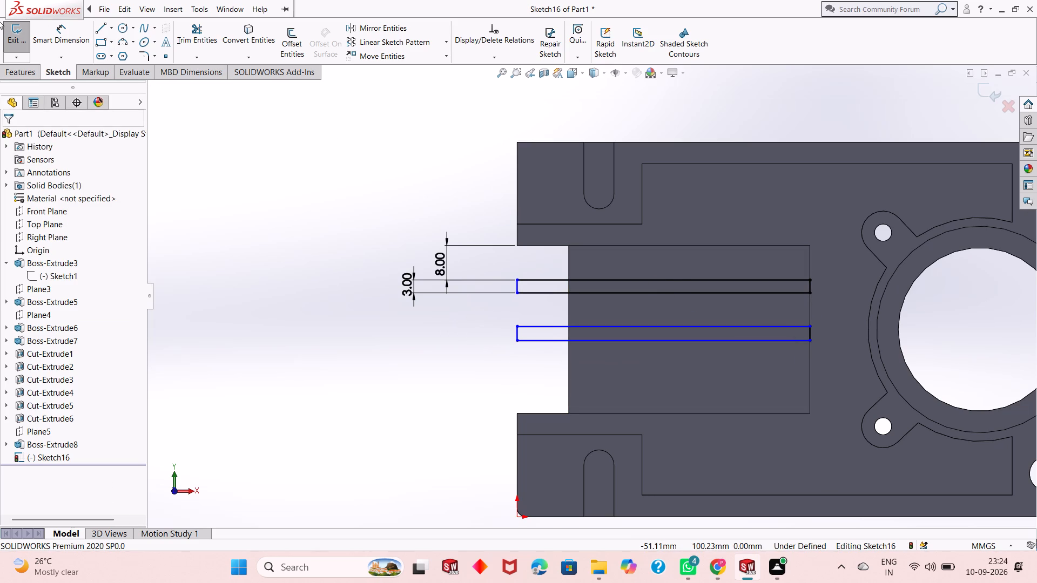
Dimension the second rectangle's height at 3 mm.
{"action": "left_click", "coordinate": [66, 34]}
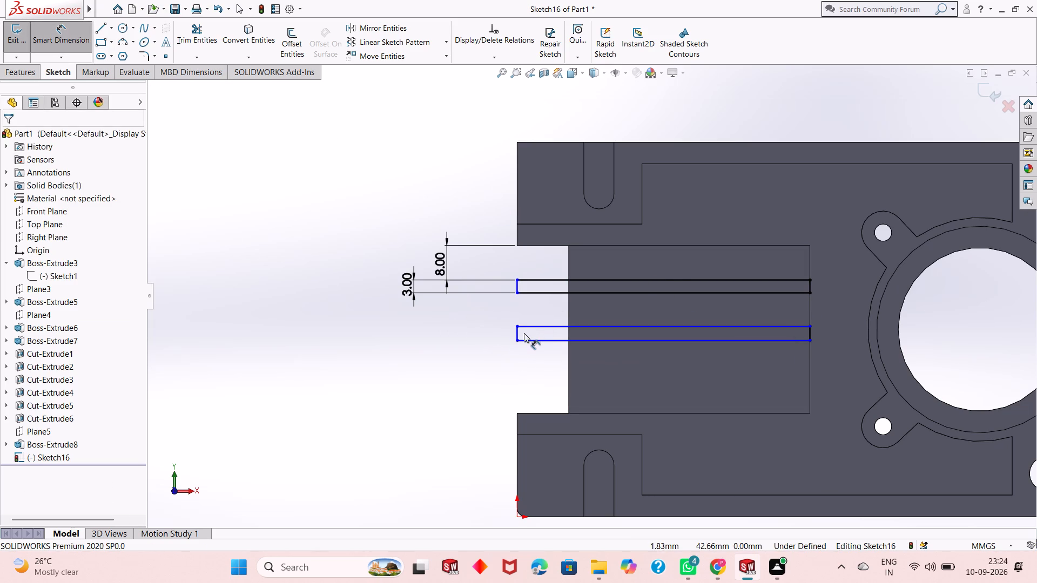
{"action": "left_click", "coordinate": [514, 335]}
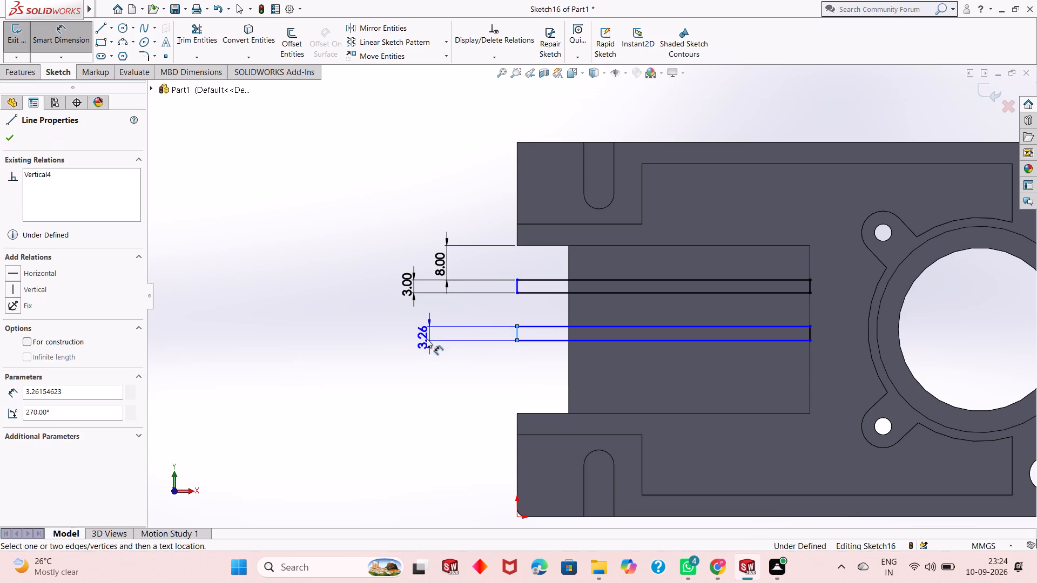
{"action": "left_click", "coordinate": [427, 338]}
{"action": "key", "text": "3"}
{"action": "key", "text": "Return"}
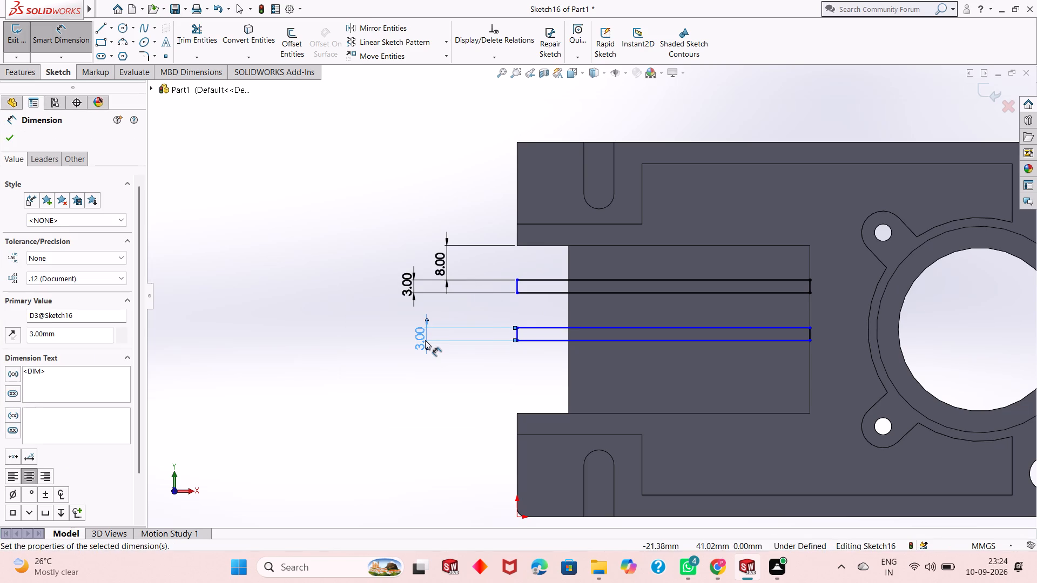
Dimension the gap between the first rectangle's lower edge and the second rectangle's upper edge at 7.5 mm.
{"action": "left_click", "coordinate": [555, 291]}
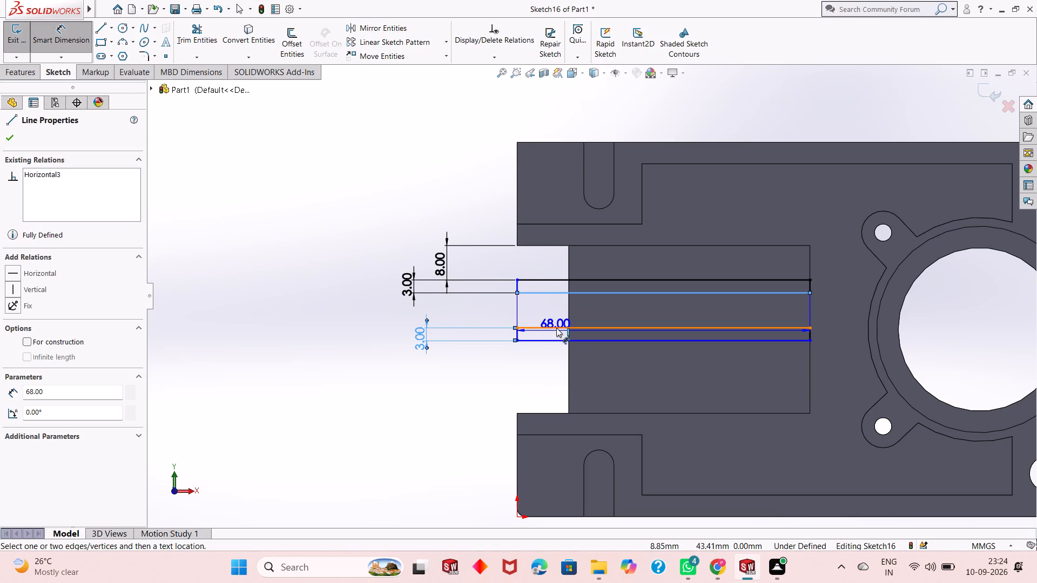
{"action": "left_click", "coordinate": [557, 327]}
{"action": "left_click", "coordinate": [341, 327]}
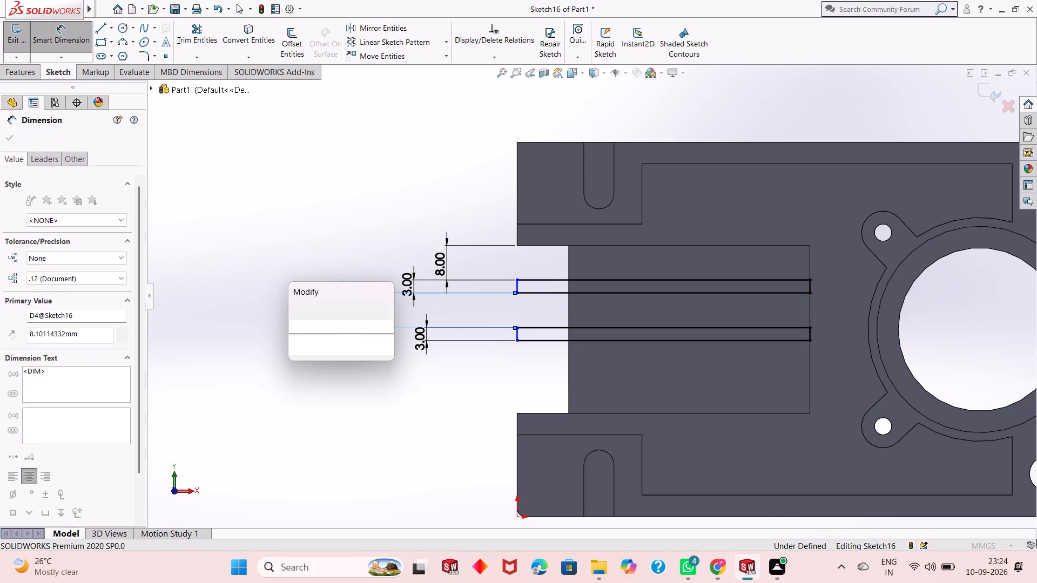
{"action": "type", "text": "7.5"}
{"action": "key", "text": "Return"}
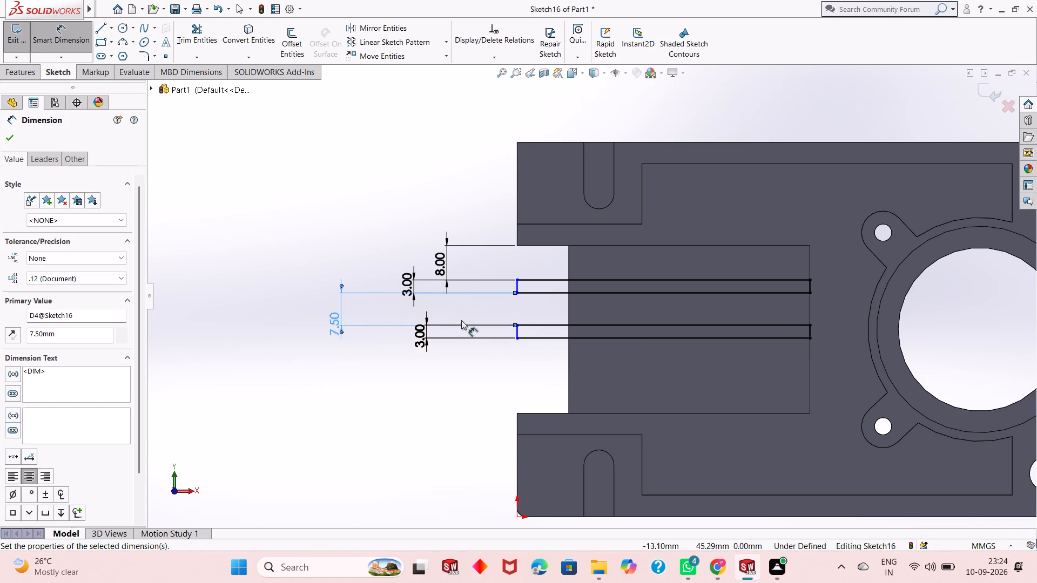
{"action": "key", "text": "Escape"}
{"action": "key", "text": "Escape"}
Sketch a third narrow rectangle below the second, about 68 mm by 3.4 mm, ending at the block's inner vertical edge.
{"action": "left_click", "coordinate": [105, 44]}
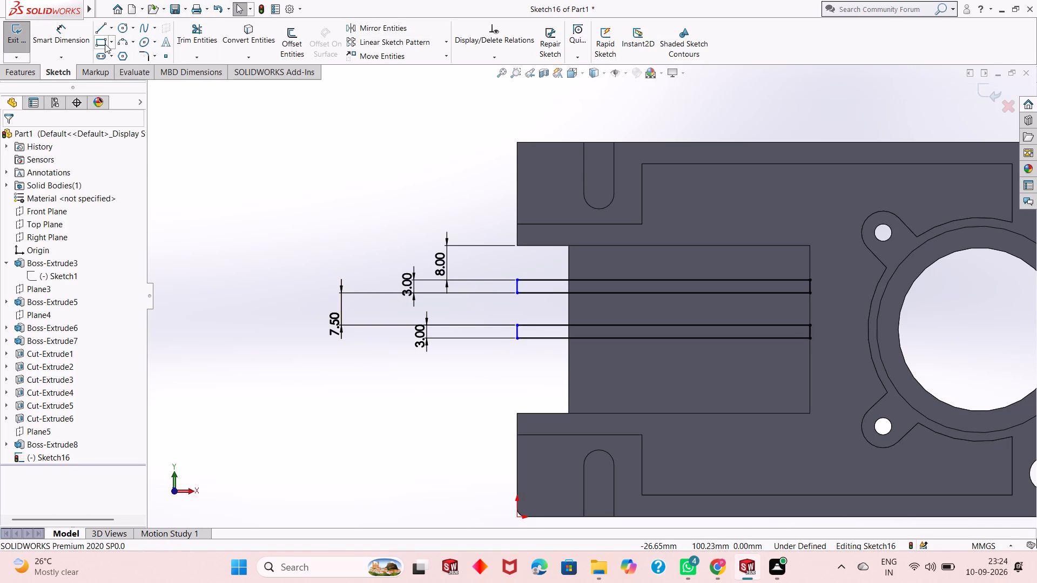
{"action": "left_click", "coordinate": [518, 365]}
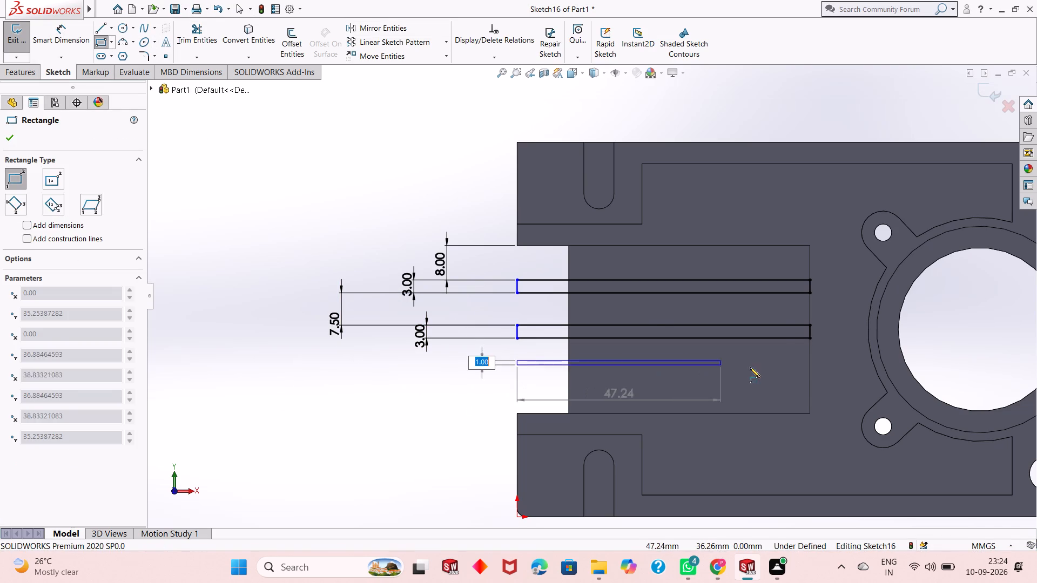
{"action": "left_click", "coordinate": [809, 379]}
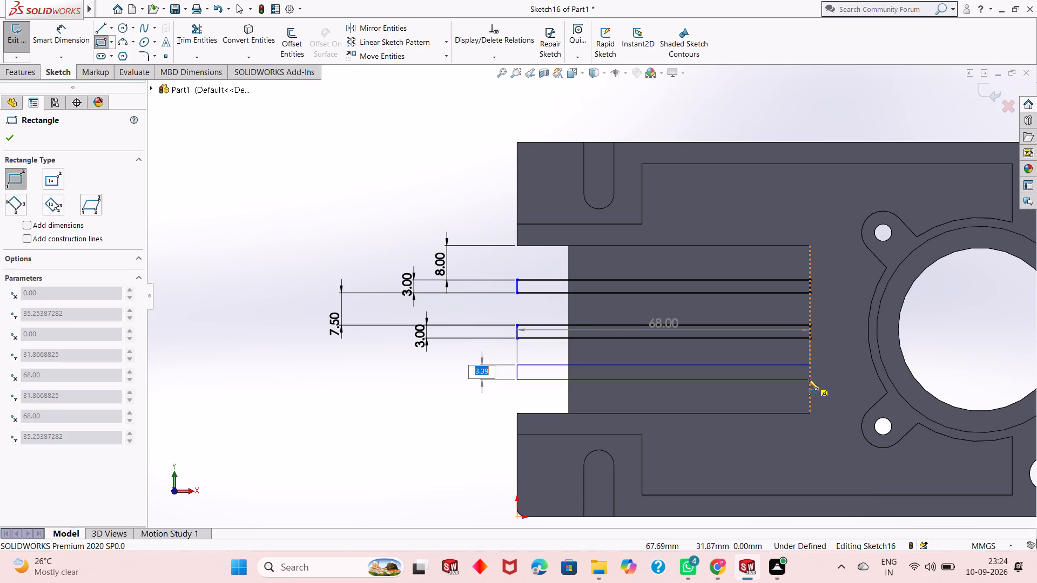
{"action": "key", "text": "Escape"}
{"action": "key", "text": "Escape"}
{"action": "key", "text": "Escape"}
{"action": "key", "text": "Escape"}
Dimension the third rectangle's height at 3 mm.
{"action": "left_click", "coordinate": [58, 48]}
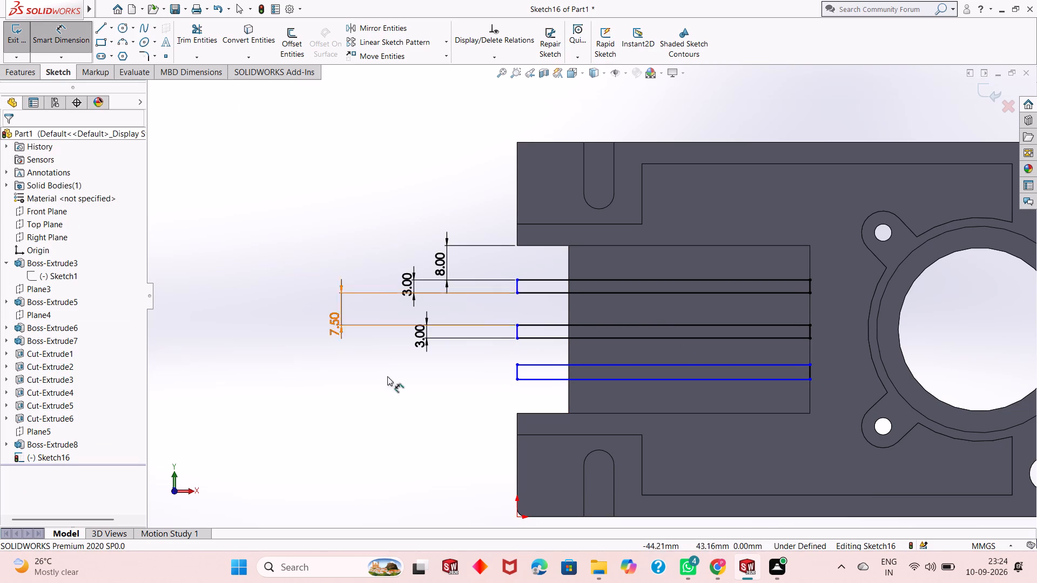
{"action": "left_click", "coordinate": [517, 372]}
{"action": "left_click", "coordinate": [437, 377]}
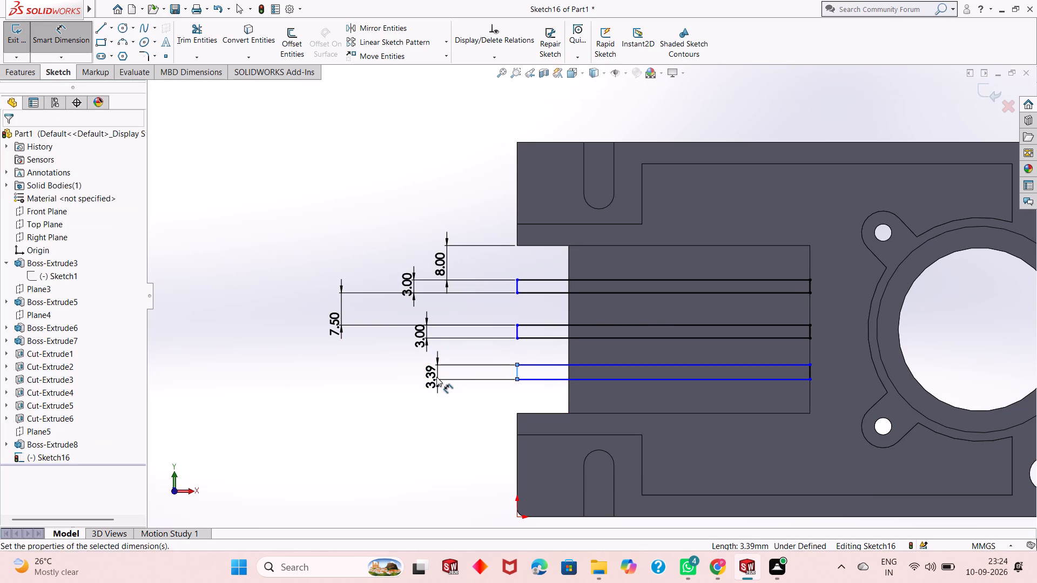
{"action": "key", "text": "3"}
{"action": "key", "text": "Return"}
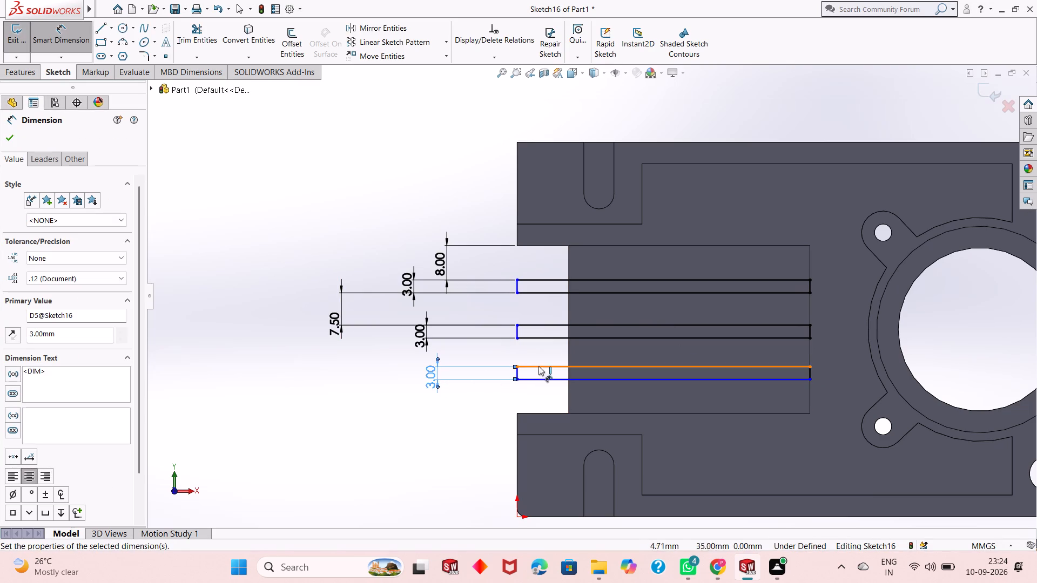
Dimension the gap between the second rectangle's lower edge and the third rectangle's upper edge at 7.5 mm.
{"action": "left_click", "coordinate": [555, 341]}
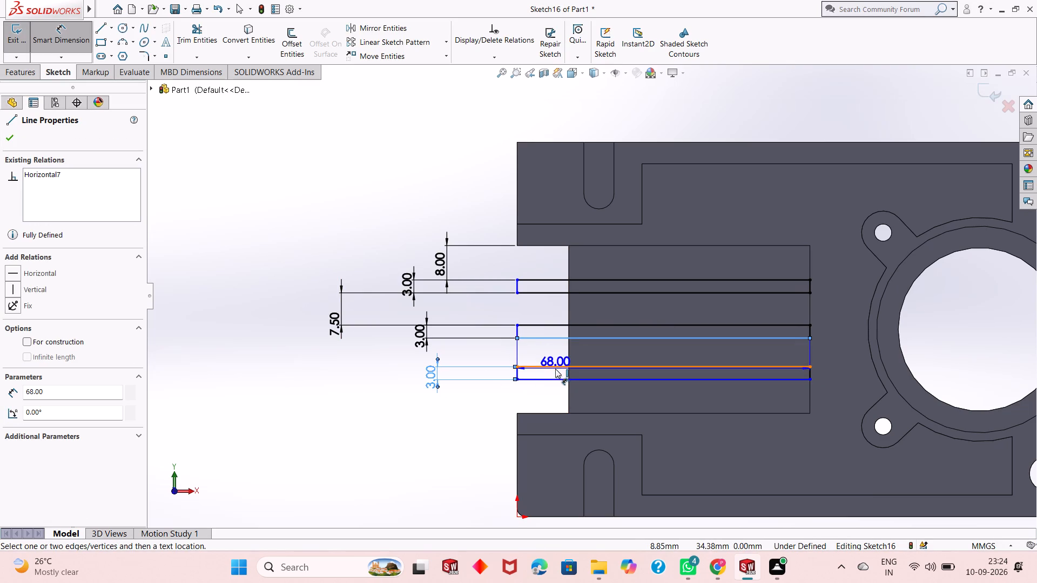
{"action": "left_click", "coordinate": [556, 368]}
{"action": "left_click", "coordinate": [370, 371]}
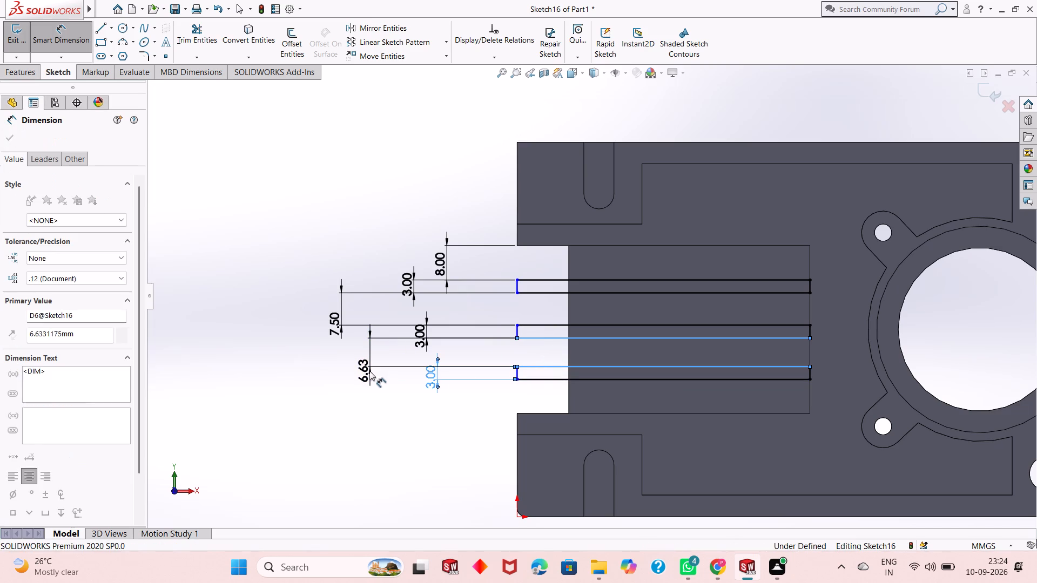
{"action": "type", "text": "7.5"}
{"action": "key", "text": "Return"}
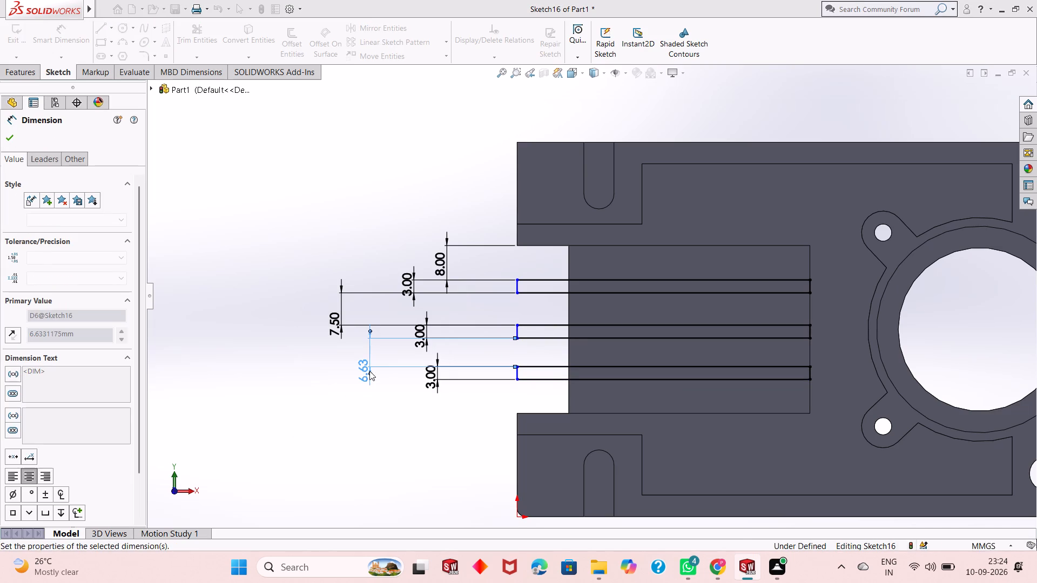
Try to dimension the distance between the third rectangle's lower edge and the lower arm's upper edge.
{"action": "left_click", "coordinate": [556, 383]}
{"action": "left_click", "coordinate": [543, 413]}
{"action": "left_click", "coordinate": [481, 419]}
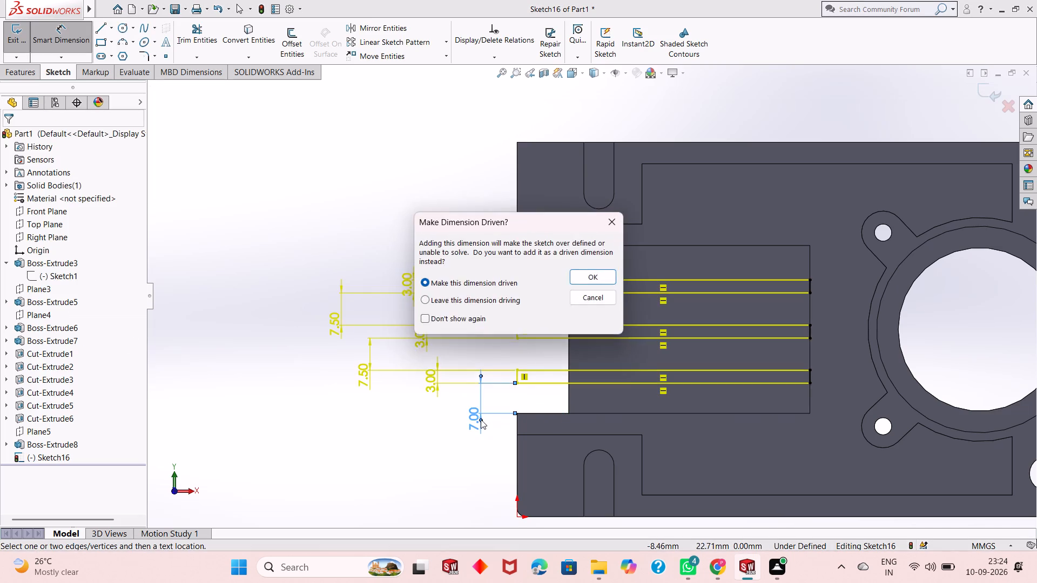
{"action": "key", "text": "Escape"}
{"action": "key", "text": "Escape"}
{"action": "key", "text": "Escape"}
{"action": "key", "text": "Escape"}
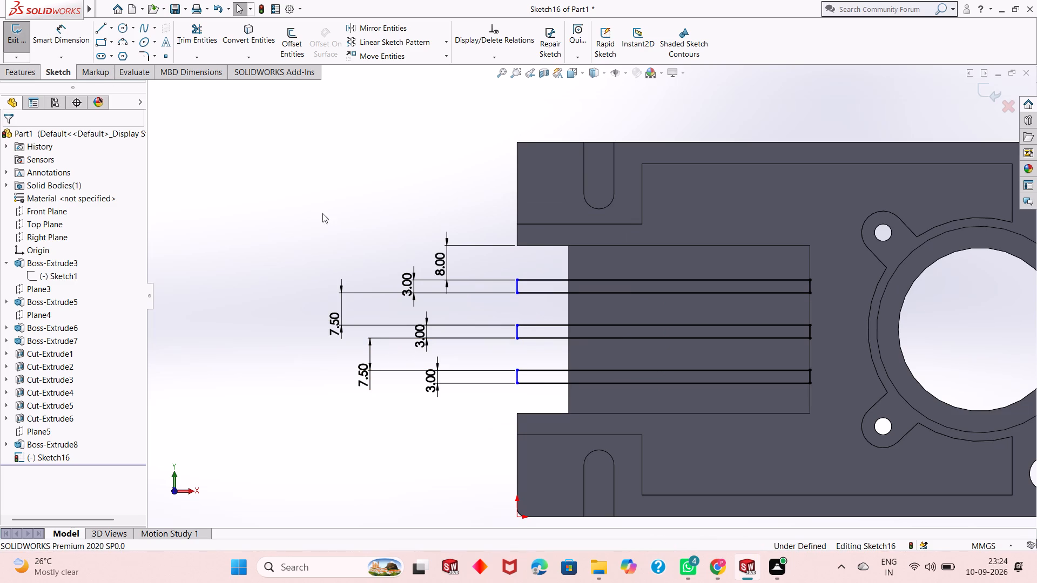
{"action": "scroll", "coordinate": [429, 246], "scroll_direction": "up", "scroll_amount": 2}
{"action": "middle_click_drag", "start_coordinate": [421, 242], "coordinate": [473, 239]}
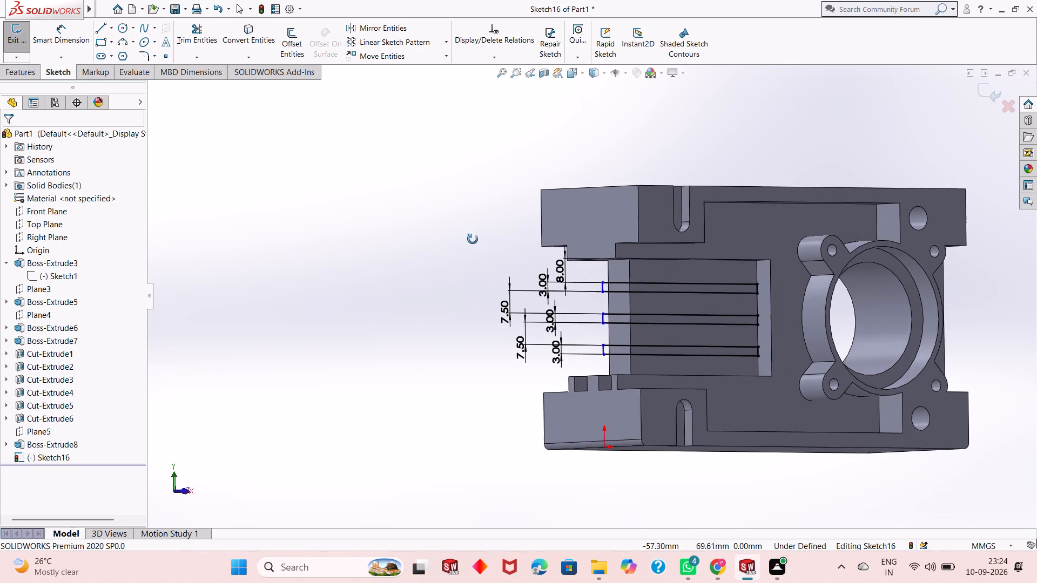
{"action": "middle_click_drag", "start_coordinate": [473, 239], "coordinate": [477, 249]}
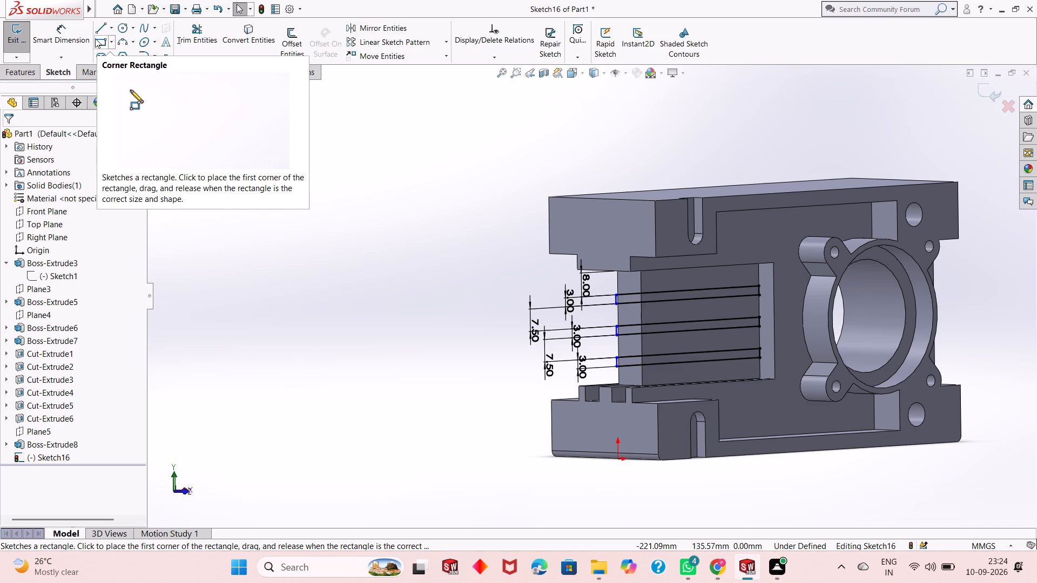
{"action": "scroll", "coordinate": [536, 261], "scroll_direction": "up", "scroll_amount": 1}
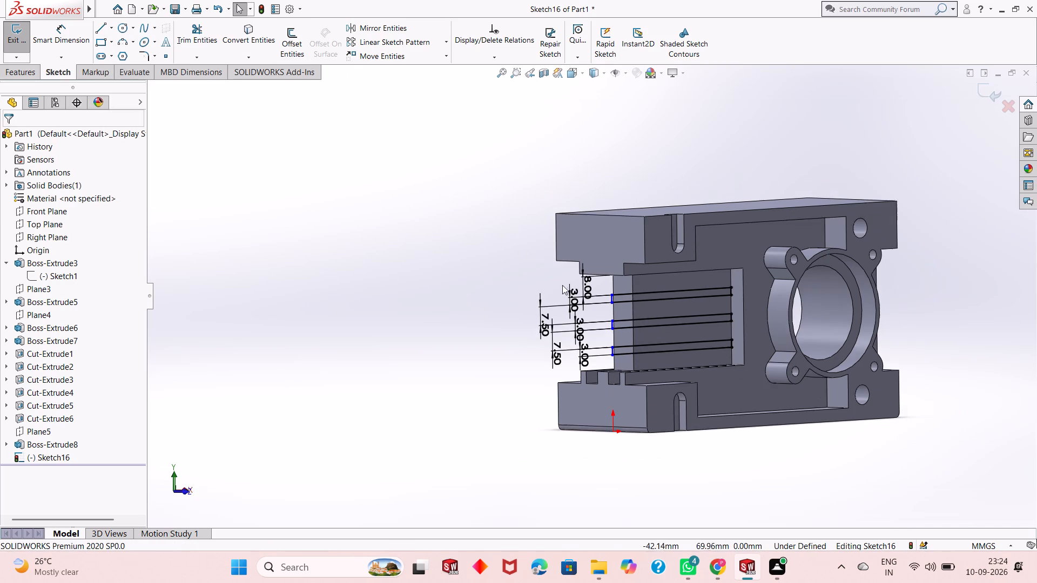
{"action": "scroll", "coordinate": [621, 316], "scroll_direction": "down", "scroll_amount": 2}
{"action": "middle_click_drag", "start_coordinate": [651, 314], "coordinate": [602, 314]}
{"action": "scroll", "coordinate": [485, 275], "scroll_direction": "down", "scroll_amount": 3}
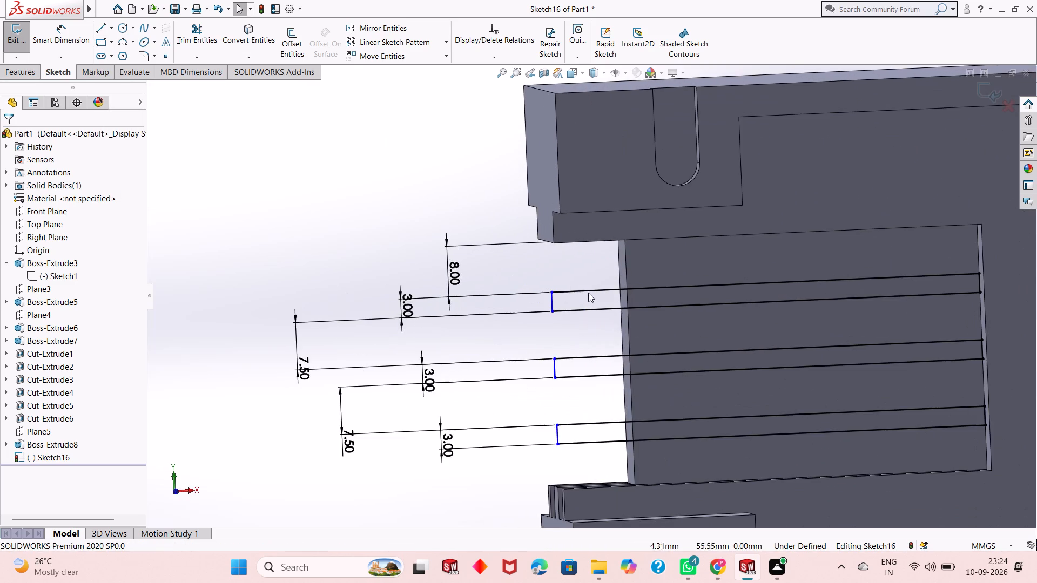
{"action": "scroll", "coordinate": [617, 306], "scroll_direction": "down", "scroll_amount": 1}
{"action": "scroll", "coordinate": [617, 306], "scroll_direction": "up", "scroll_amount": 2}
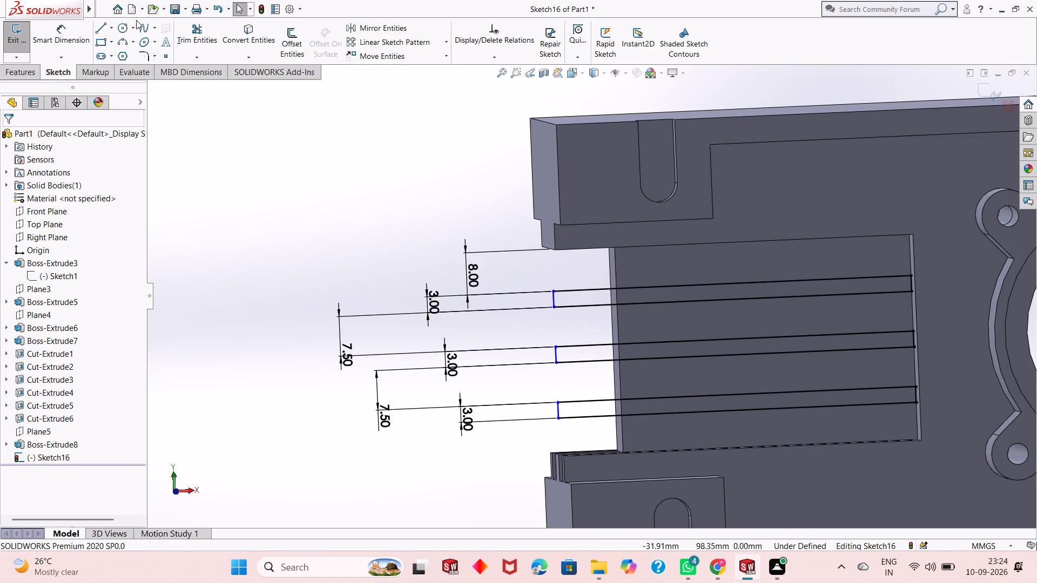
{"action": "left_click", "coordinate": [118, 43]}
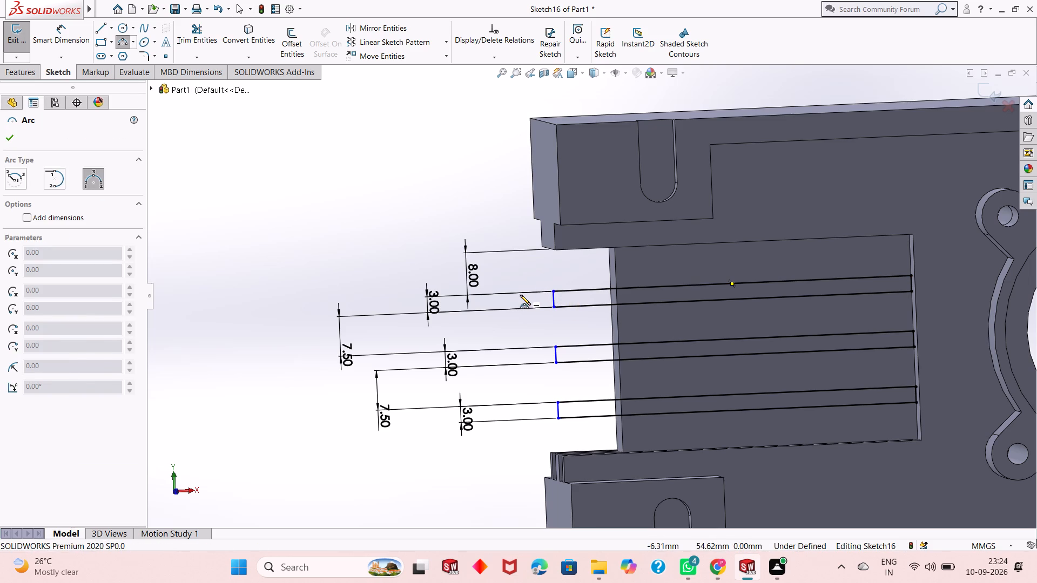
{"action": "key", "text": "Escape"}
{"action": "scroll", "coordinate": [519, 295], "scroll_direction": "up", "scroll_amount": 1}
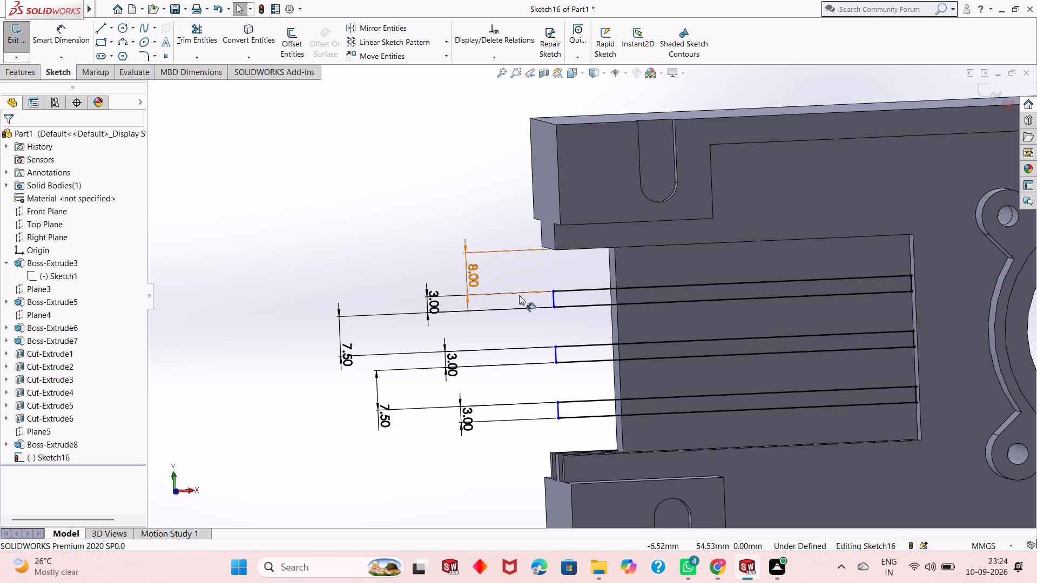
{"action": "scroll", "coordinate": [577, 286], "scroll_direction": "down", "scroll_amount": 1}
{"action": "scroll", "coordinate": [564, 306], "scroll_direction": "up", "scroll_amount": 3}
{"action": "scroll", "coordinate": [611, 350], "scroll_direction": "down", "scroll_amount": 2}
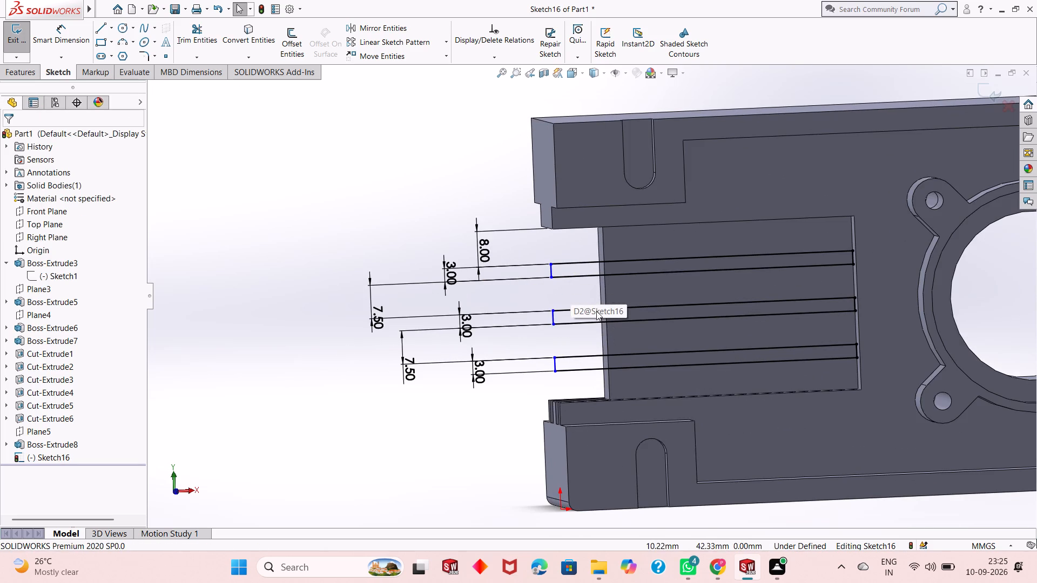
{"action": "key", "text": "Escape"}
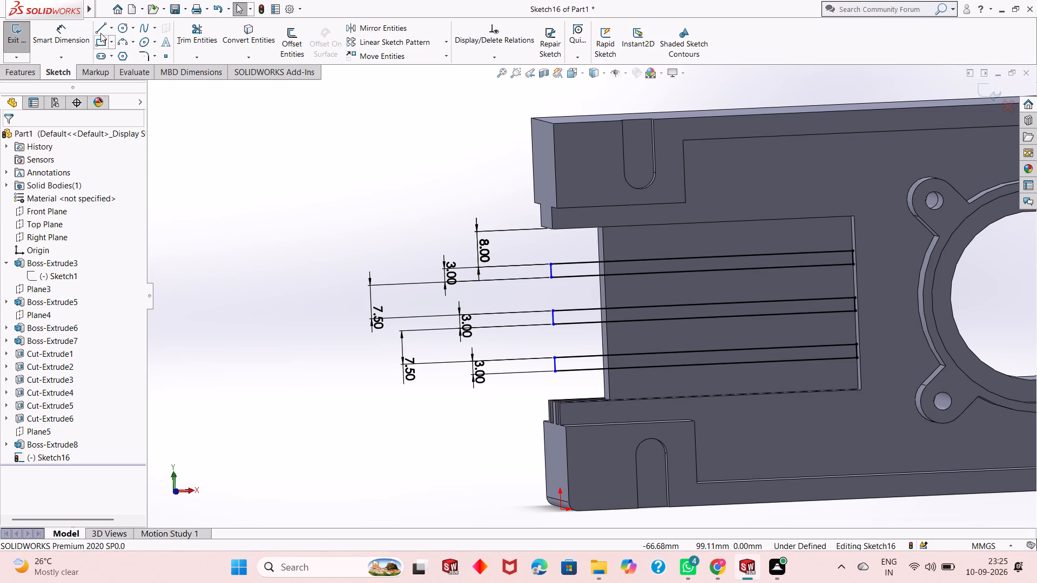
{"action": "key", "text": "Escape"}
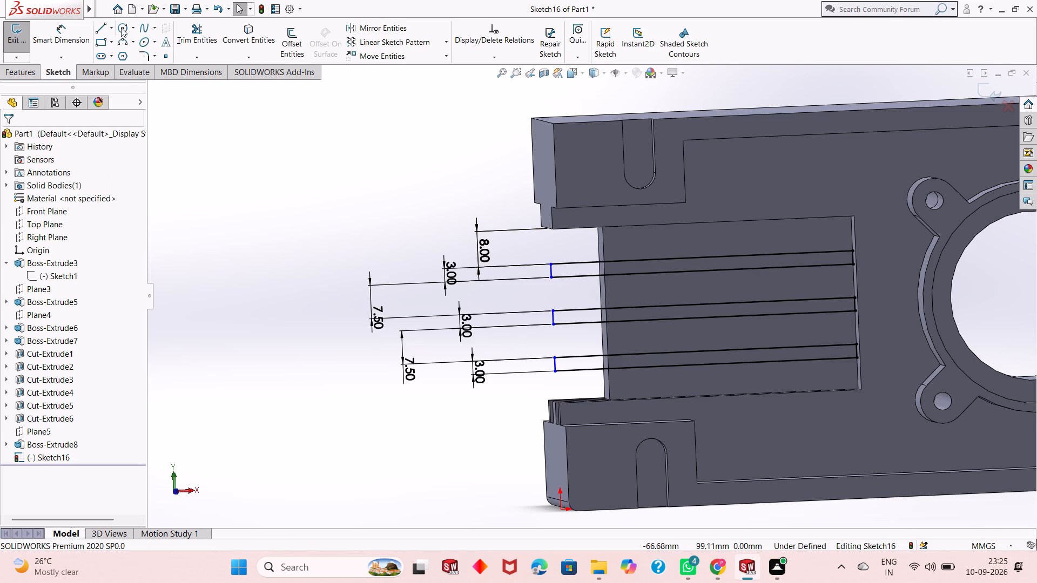
Sketch a circle about 2.5 mm in diameter inside the first rectangle, near its outer vertical edge.
{"action": "left_click", "coordinate": [121, 28]}
{"action": "scroll", "coordinate": [582, 276], "scroll_direction": "down", "scroll_amount": 2}
{"action": "scroll", "coordinate": [577, 275], "scroll_direction": "up", "scroll_amount": 1}
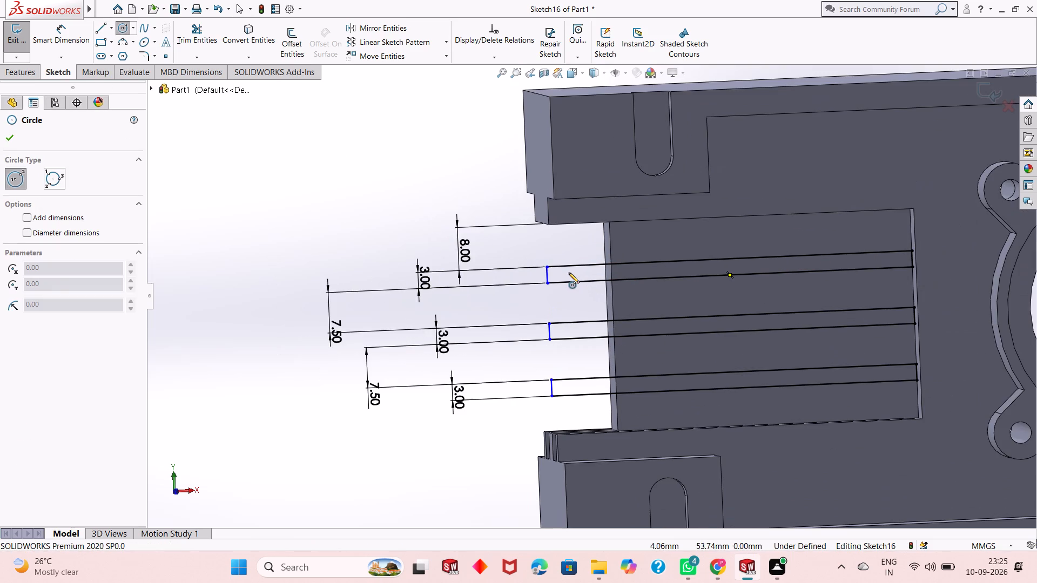
{"action": "left_click", "coordinate": [567, 273]}
{"action": "left_click", "coordinate": [570, 269]}
{"action": "key", "text": "Escape"}
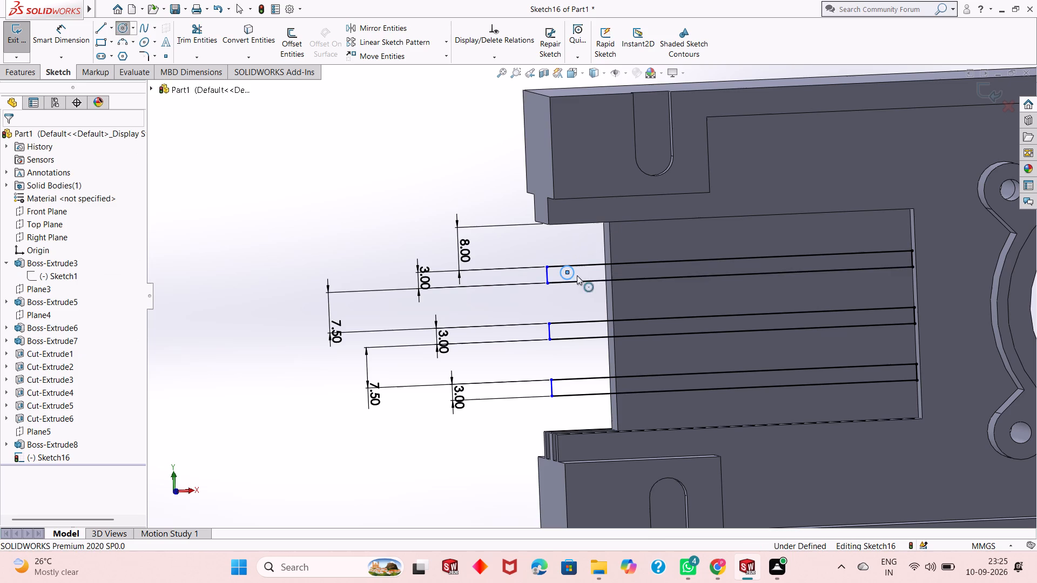
Dimension the diameter of the circle in the first rectangle at 3 mm.
{"action": "key", "text": "ctrl+8"}
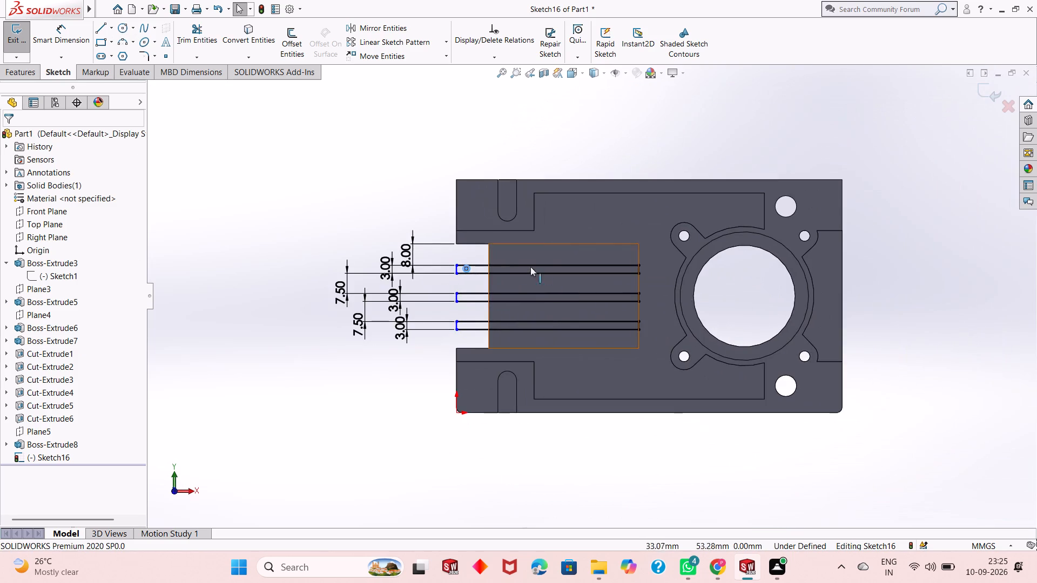
{"action": "scroll", "coordinate": [478, 267], "scroll_direction": "down", "scroll_amount": 8}
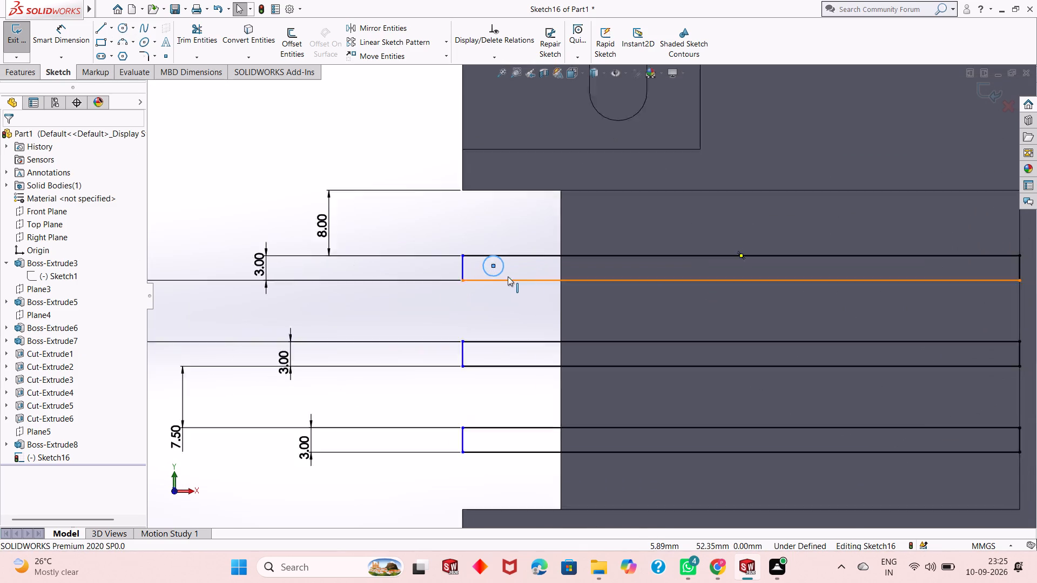
{"action": "key", "text": "Escape"}
{"action": "left_click", "coordinate": [69, 38]}
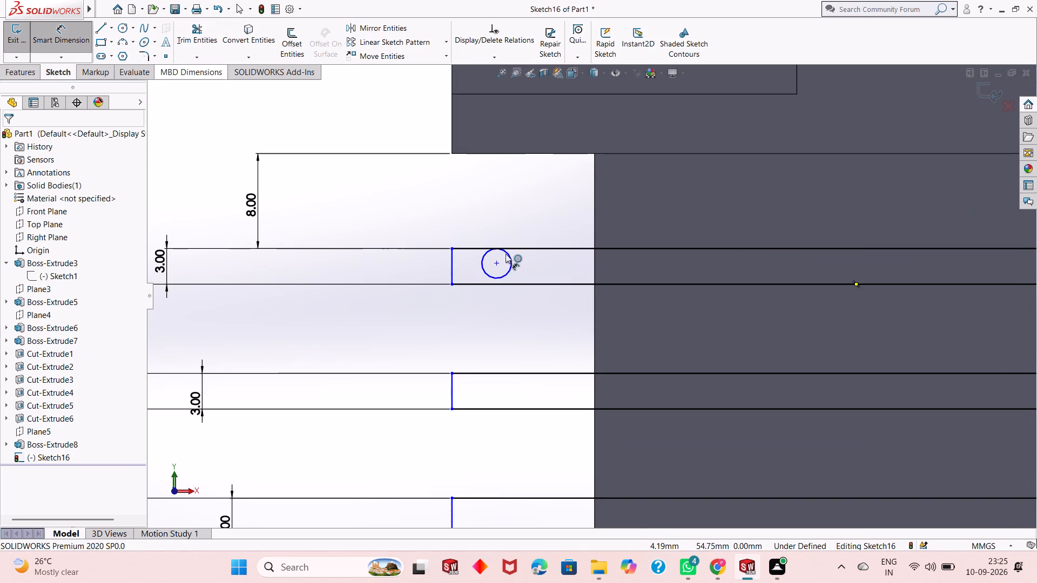
{"action": "left_click", "coordinate": [510, 259]}
{"action": "left_click", "coordinate": [537, 227]}
{"action": "key", "text": "3"}
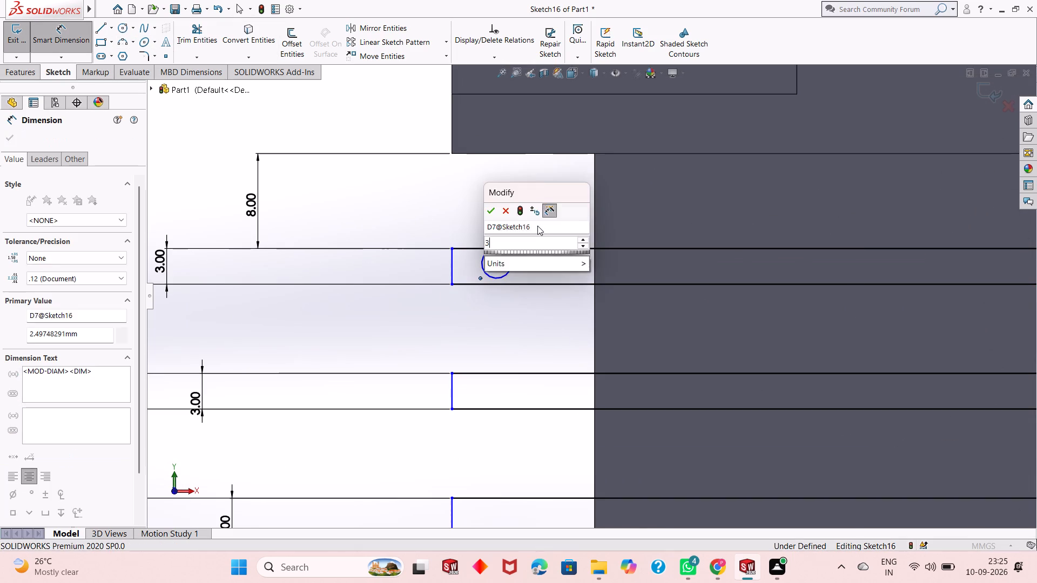
{"action": "key", "text": "Return"}
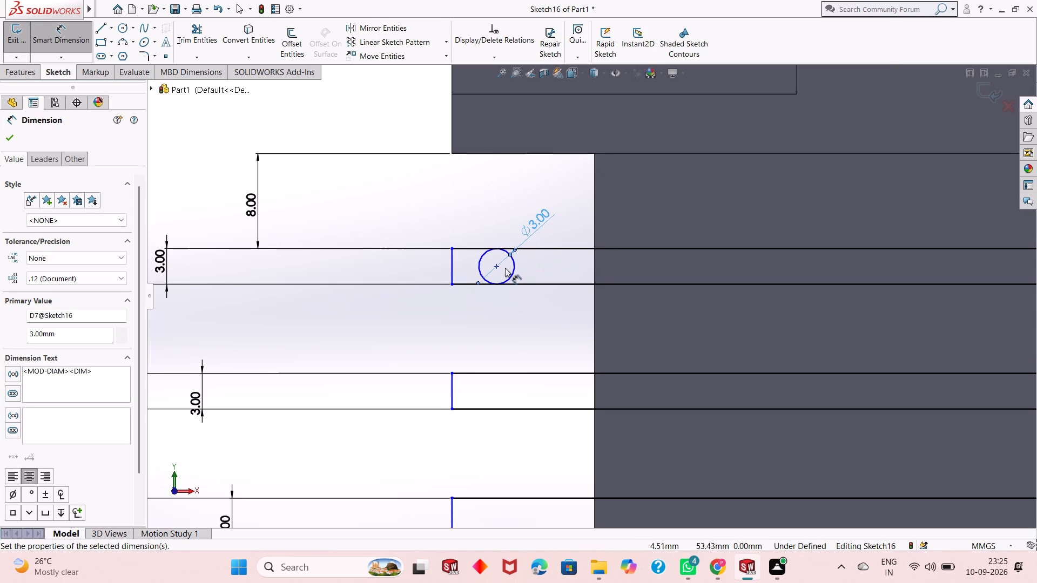
Dimension the distance from the first circle's centre to the first rectangle's outer vertical edge at 1.5 mm.
{"action": "left_click", "coordinate": [497, 268]}
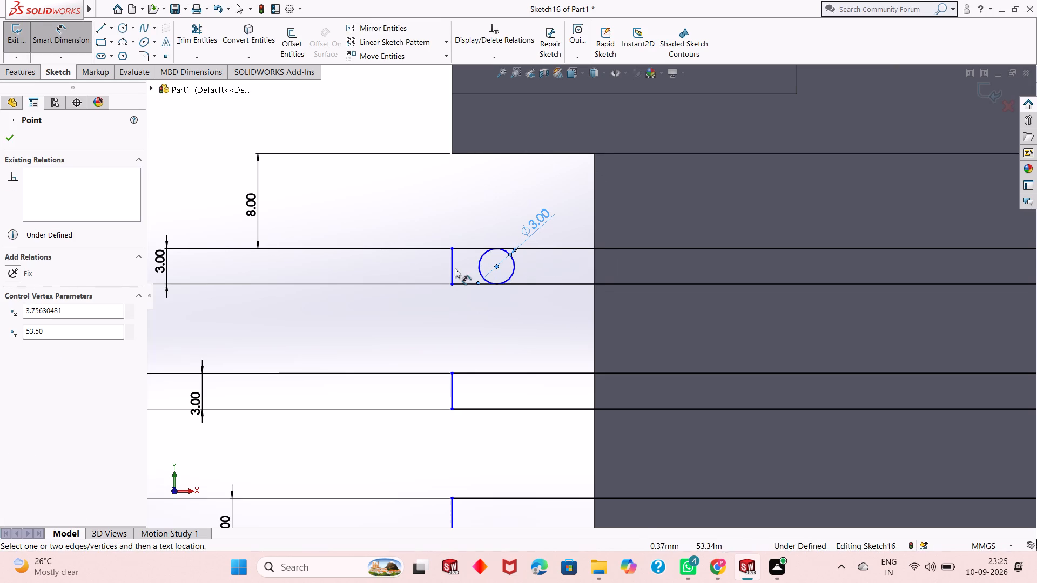
{"action": "left_click", "coordinate": [452, 268]}
{"action": "left_click", "coordinate": [465, 323]}
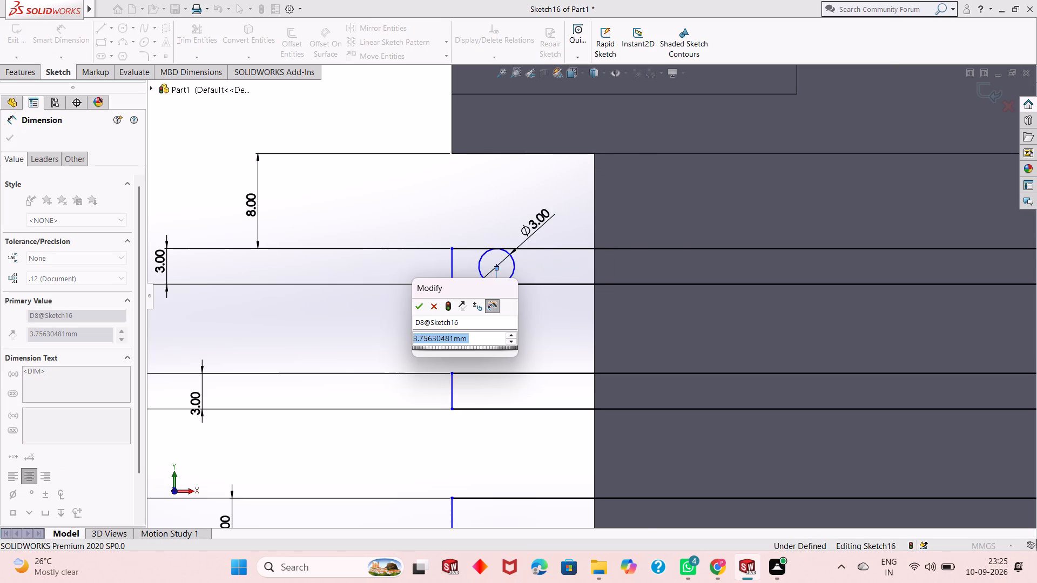
{"action": "type", "text": "1.5"}
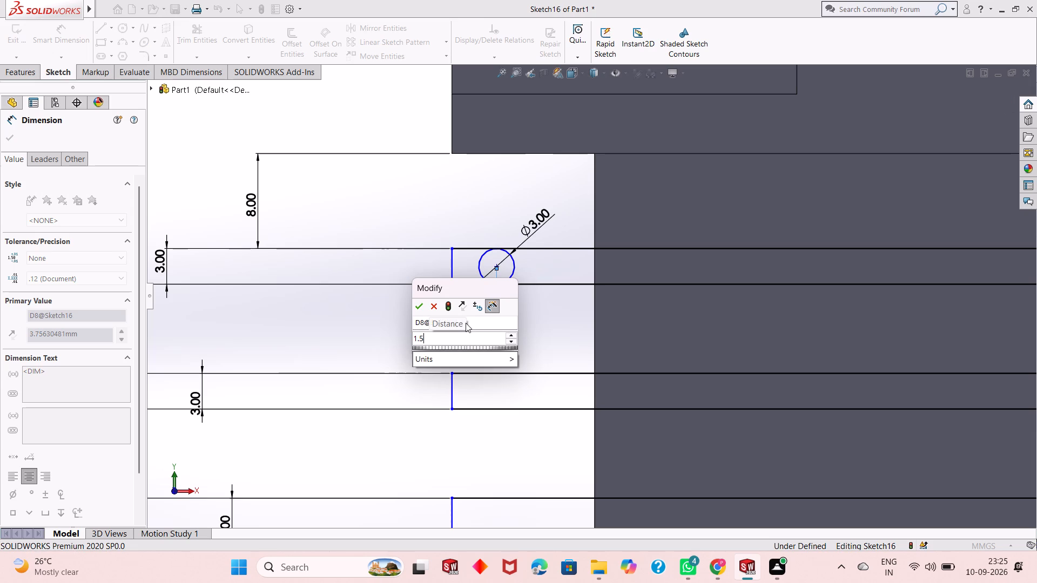
{"action": "key", "text": "Return"}
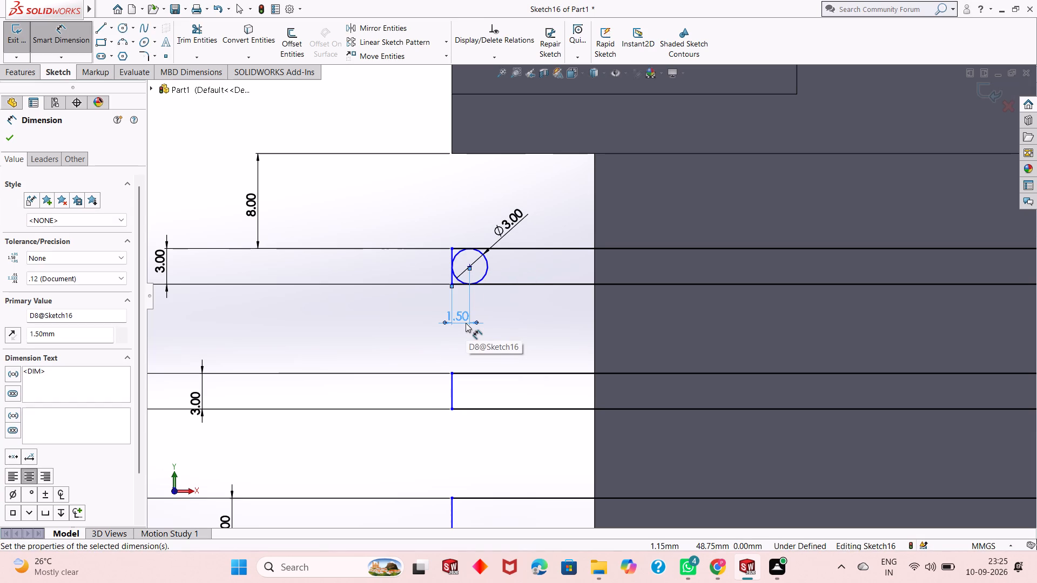
{"action": "key", "text": "Escape"}
{"action": "key", "text": "Escape"}
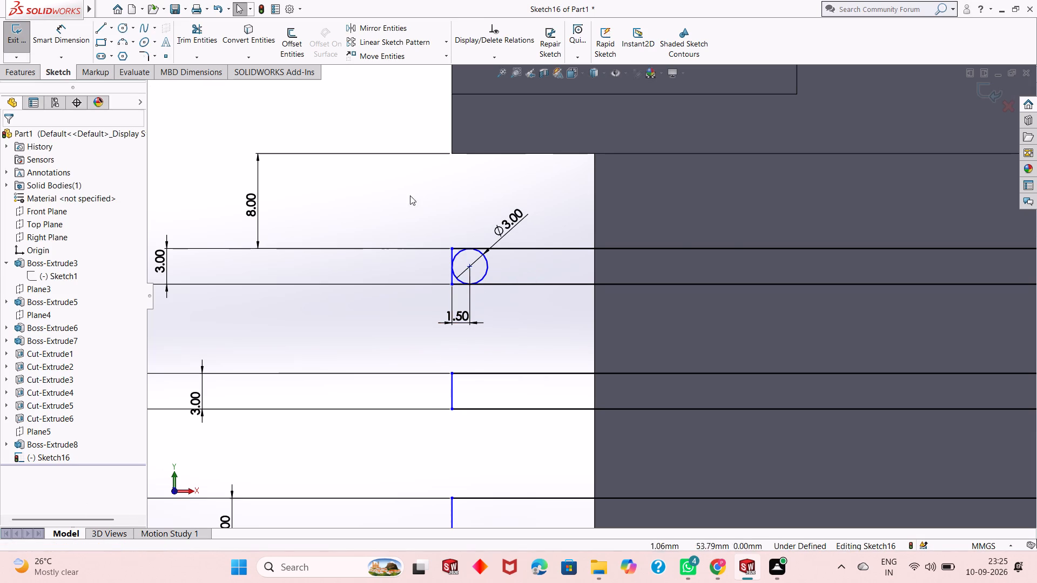
Sketch a circle about 3.4 mm in diameter in the second rectangle, near its outer vertical edge.
{"action": "left_click", "coordinate": [122, 28]}
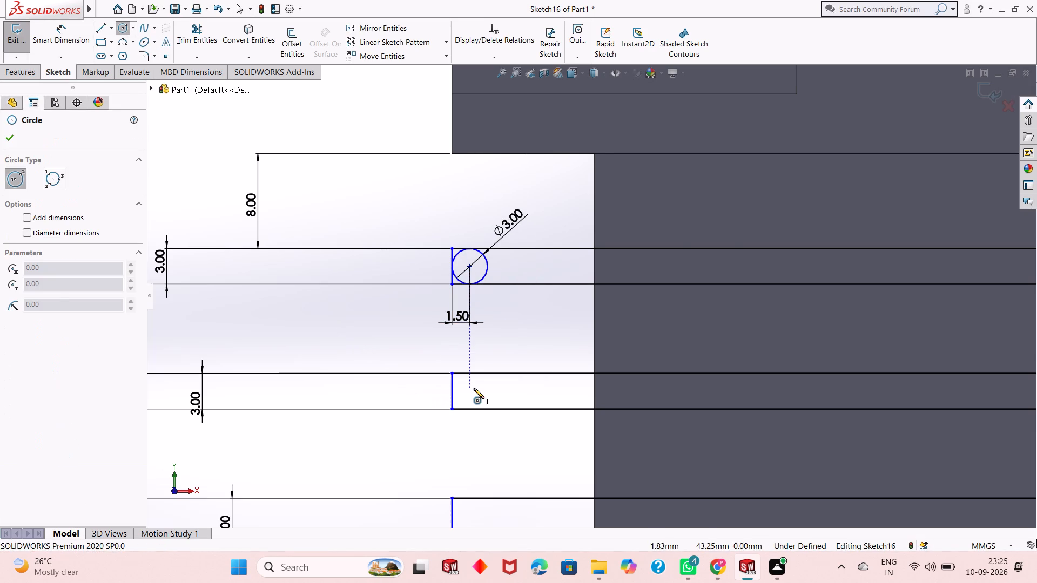
{"action": "left_click", "coordinate": [474, 388]}
{"action": "left_click", "coordinate": [485, 405]}
{"action": "key", "text": "Escape"}
{"action": "key", "text": "Escape"}
Dimension the diameter of the circle in the second rectangle at 3 mm.
{"action": "left_click", "coordinate": [68, 44]}
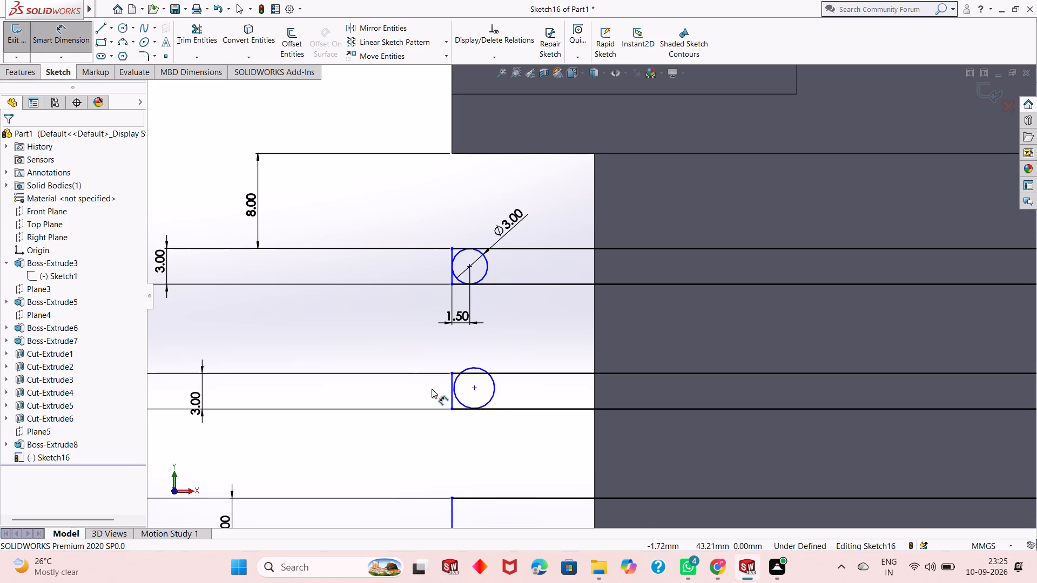
{"action": "left_click", "coordinate": [496, 390]}
{"action": "left_click", "coordinate": [518, 344]}
{"action": "key", "text": "3"}
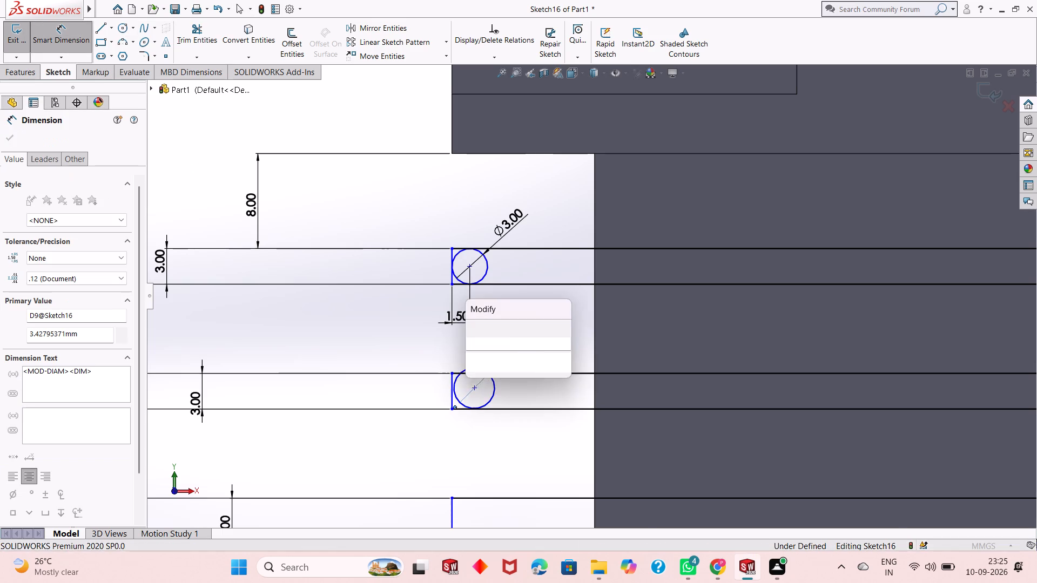
{"action": "key", "text": "Return"}
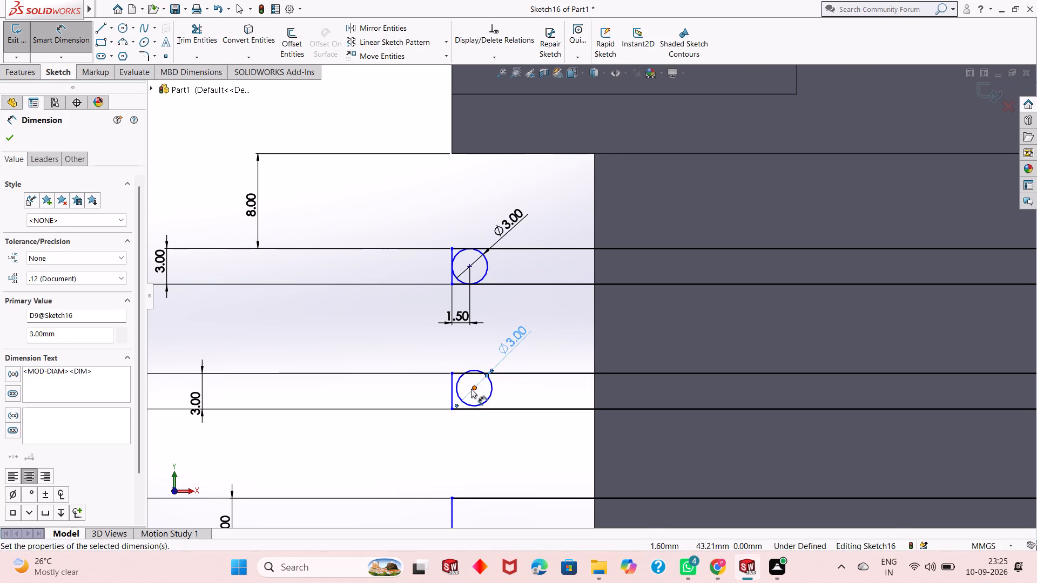
Dimension the distance from the second circle's centre to the second rectangle's outer vertical edge at 1.5 mm.
{"action": "left_click", "coordinate": [471, 389]}
{"action": "left_click", "coordinate": [473, 390]}
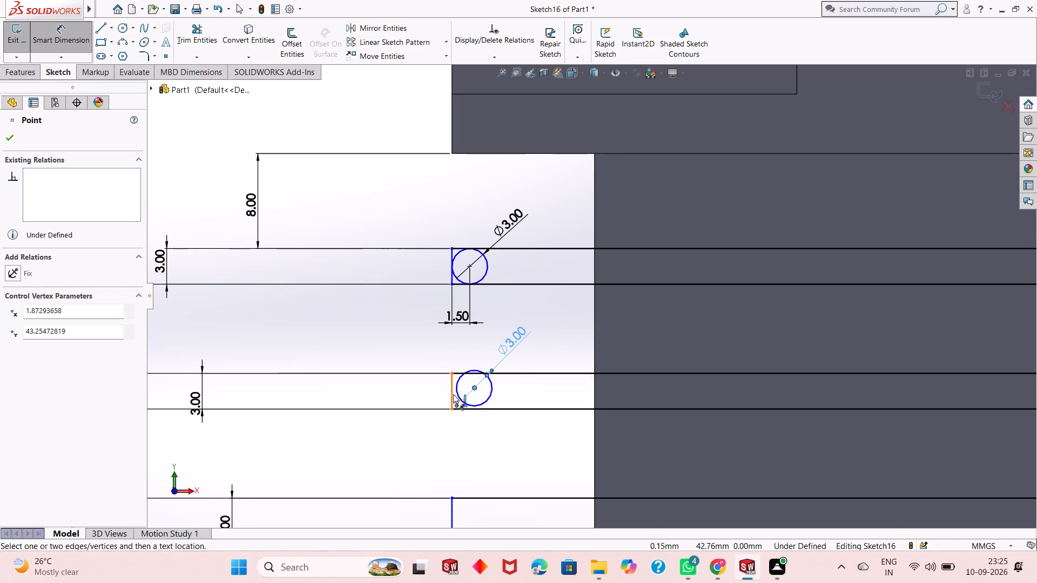
{"action": "left_click", "coordinate": [453, 394]}
{"action": "left_click", "coordinate": [454, 437]}
{"action": "type", "text": "1.5"}
{"action": "key", "text": "Return"}
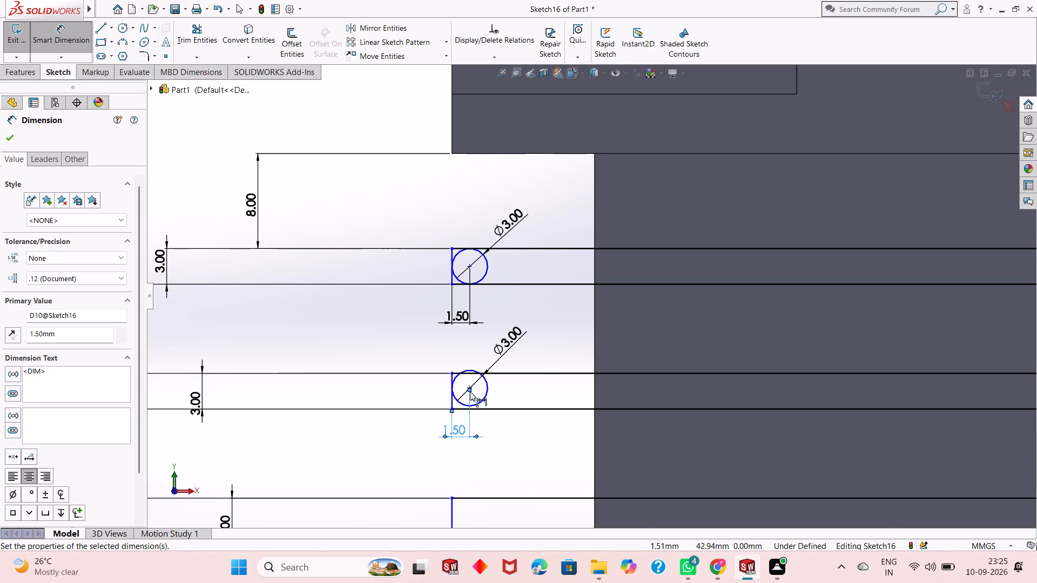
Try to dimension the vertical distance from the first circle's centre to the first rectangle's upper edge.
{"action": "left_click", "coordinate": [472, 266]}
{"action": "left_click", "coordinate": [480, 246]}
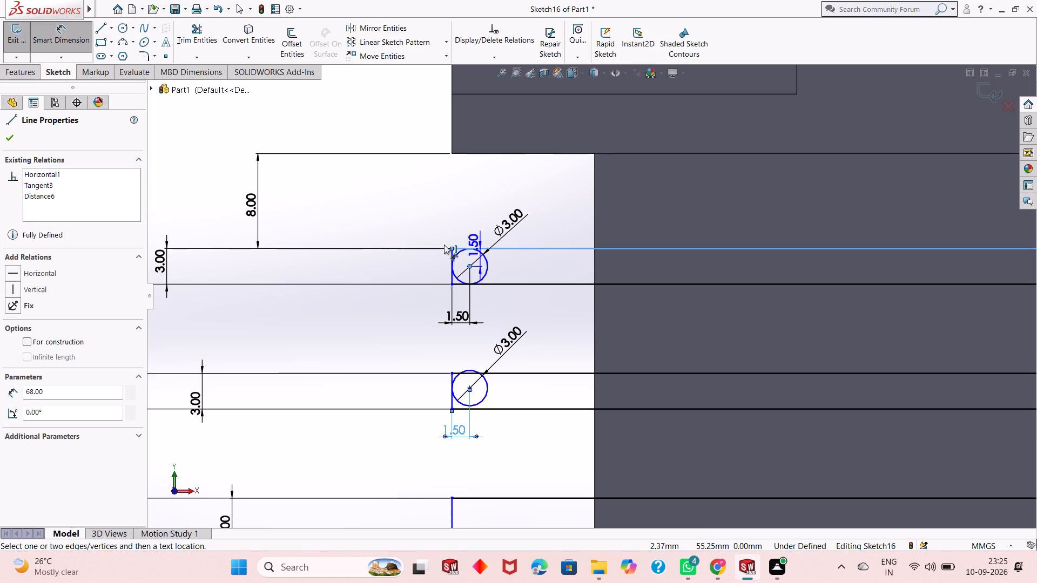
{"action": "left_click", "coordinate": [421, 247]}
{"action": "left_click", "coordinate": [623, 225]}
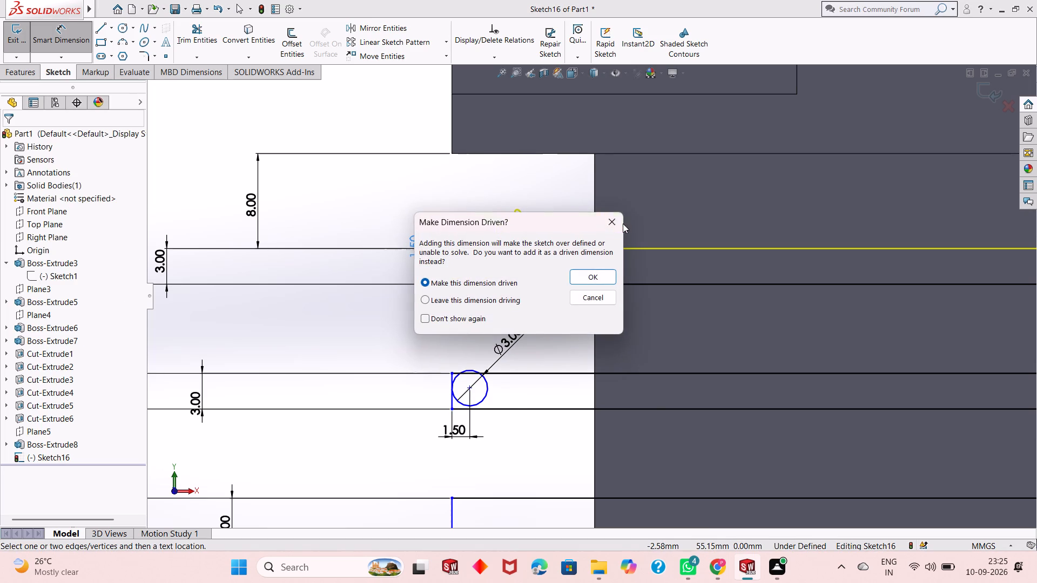
Dimension the vertical distance from the second circle's centre to the second rectangle's upper edge at 1.5 mm.
{"action": "left_click", "coordinate": [469, 386]}
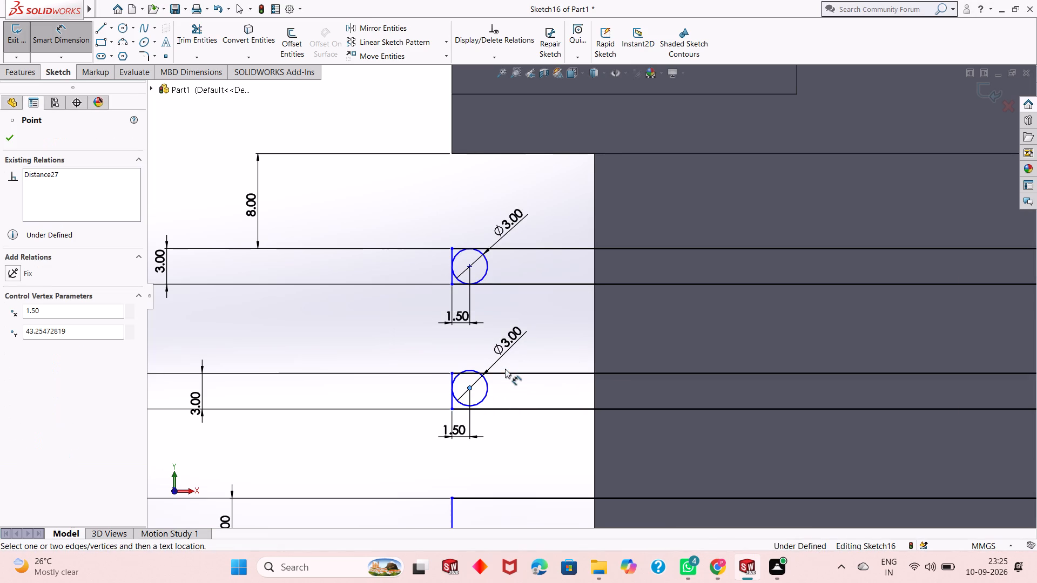
{"action": "left_click", "coordinate": [503, 372]}
{"action": "left_click", "coordinate": [385, 375]}
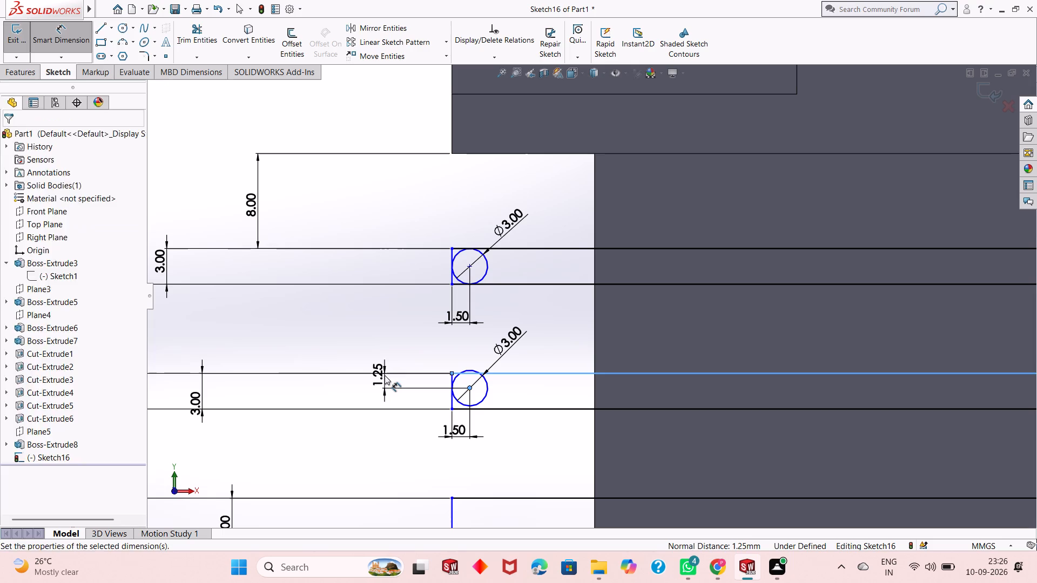
{"action": "type", "text": "1.5"}
{"action": "key", "text": "Return"}
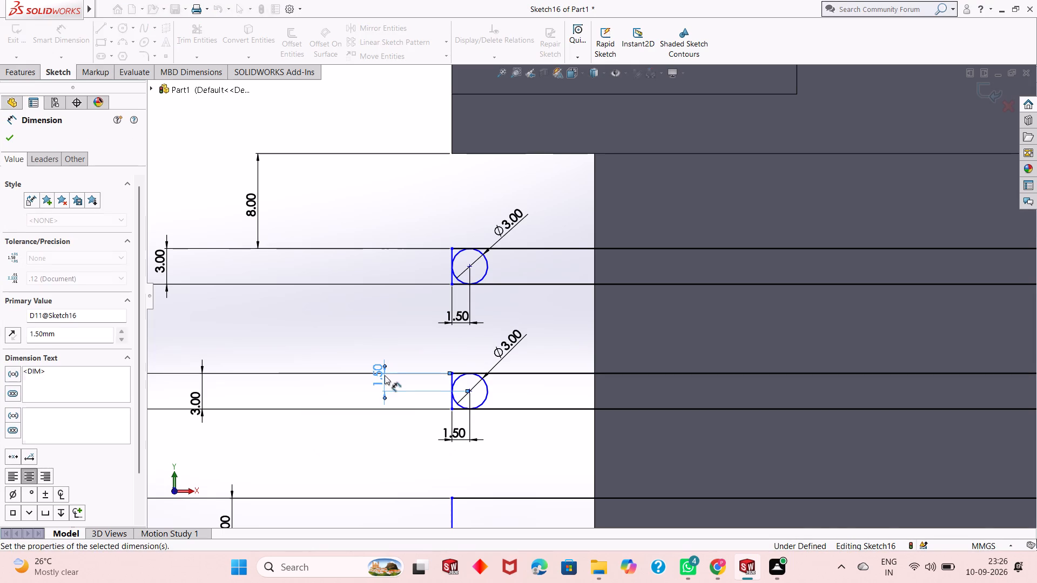
{"action": "scroll", "coordinate": [488, 431], "scroll_direction": "up", "scroll_amount": 4}
{"action": "scroll", "coordinate": [525, 415], "scroll_direction": "down", "scroll_amount": 2}
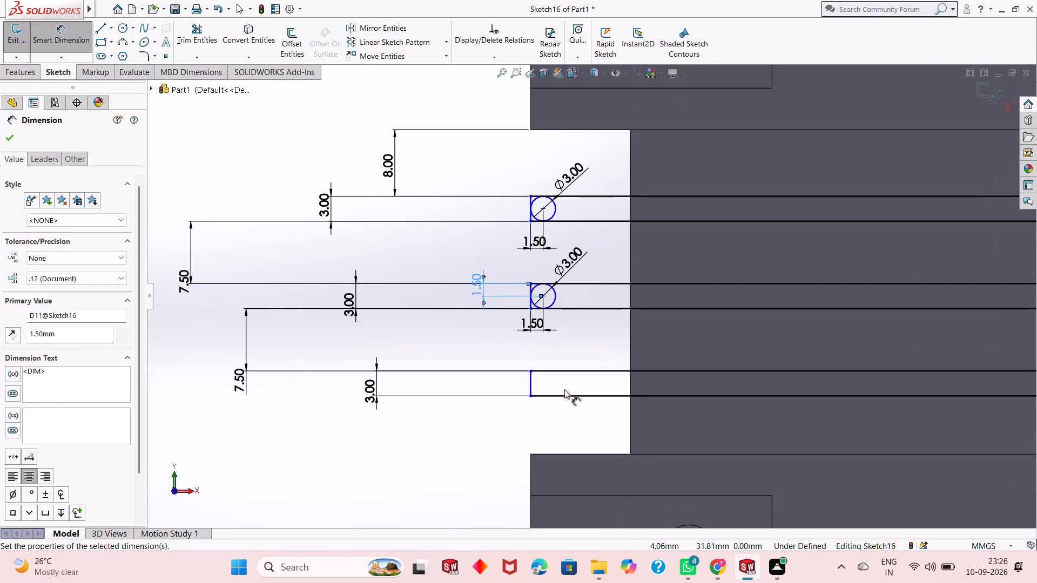
{"action": "key", "text": "Escape"}
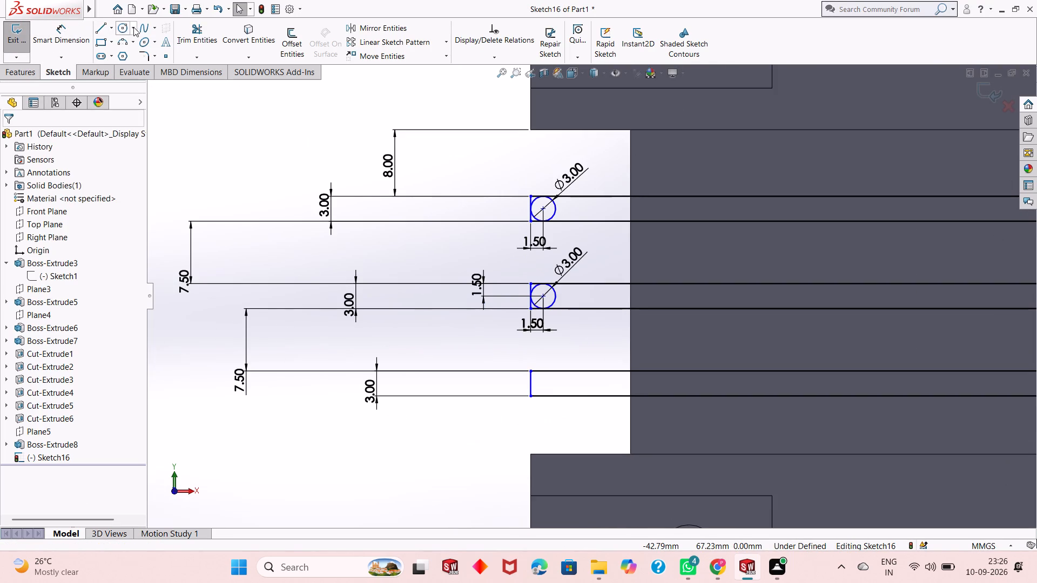
Sketch a circle about 3.2 mm in diameter in the third rectangle, near its outer vertical edge.
{"action": "left_click", "coordinate": [123, 28]}
{"action": "left_click", "coordinate": [552, 383]}
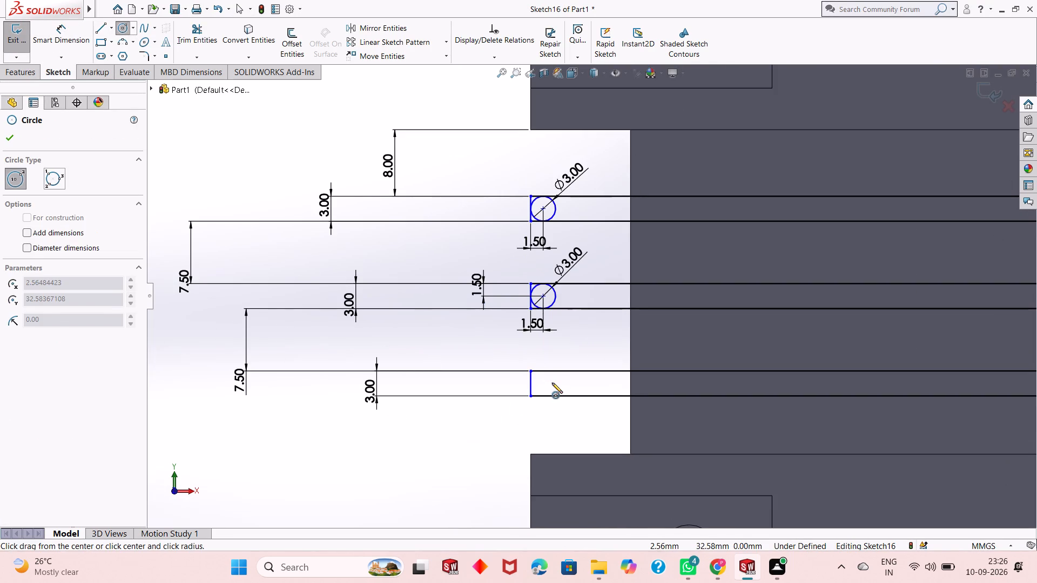
{"action": "left_click", "coordinate": [558, 394]}
{"action": "key", "text": "Escape"}
{"action": "key", "text": "Escape"}
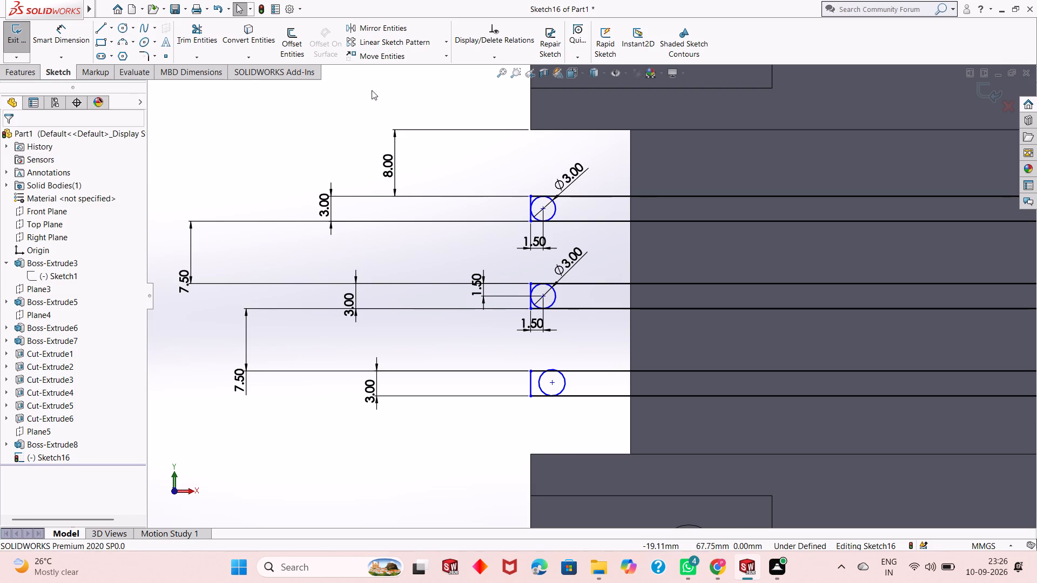
Dimension the diameter of the circle in the third rectangle at 3 mm.
{"action": "left_click", "coordinate": [68, 39]}
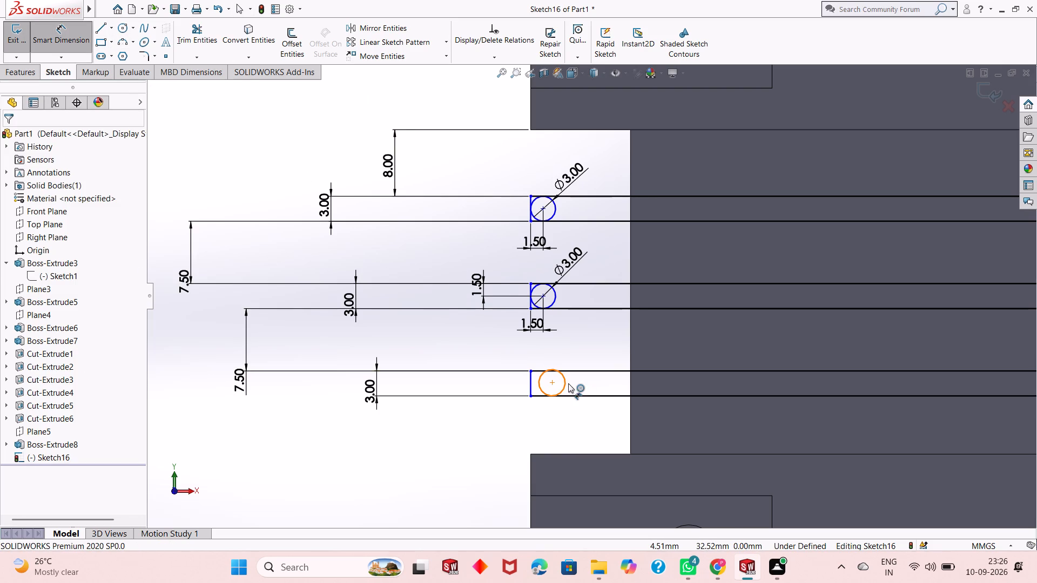
{"action": "left_click", "coordinate": [568, 383]}
{"action": "left_click", "coordinate": [565, 430]}
{"action": "key", "text": "3"}
{"action": "key", "text": "Return"}
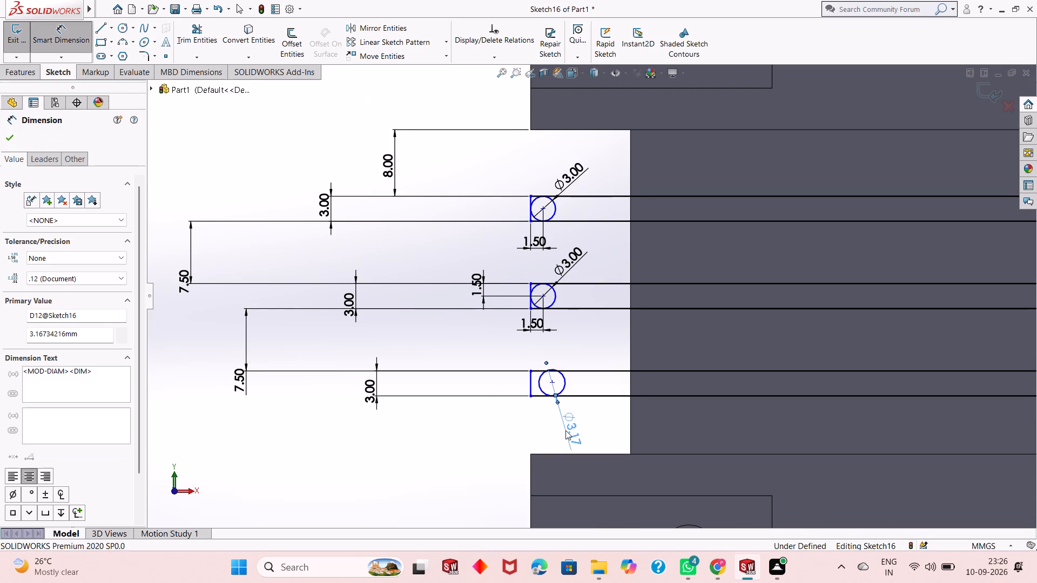
Dimension the horizontal distance from the third circle's centre to the third rectangle's lower outer corner at 1.5 mm.
{"action": "scroll", "coordinate": [558, 391], "scroll_direction": "down", "scroll_amount": 4}
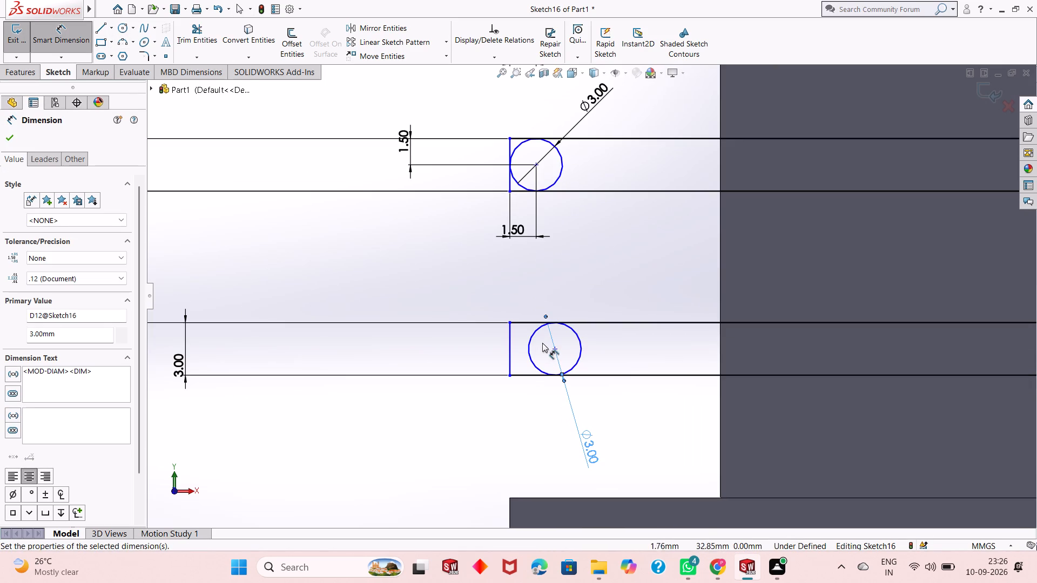
{"action": "left_click", "coordinate": [556, 350]}
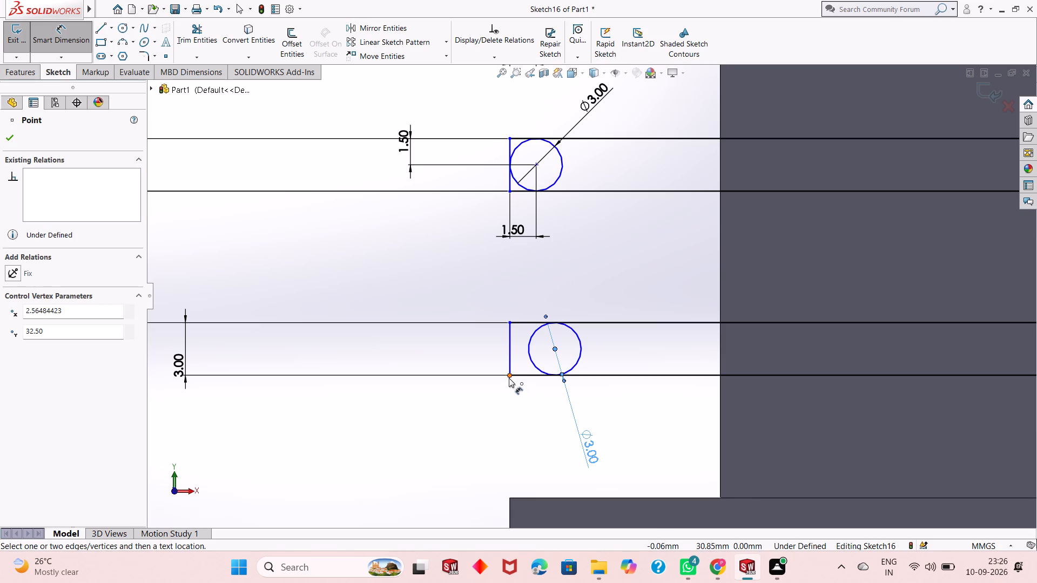
{"action": "left_click", "coordinate": [509, 378]}
{"action": "left_click", "coordinate": [517, 419]}
{"action": "type", "text": "1.5"}
{"action": "key", "text": "Return"}
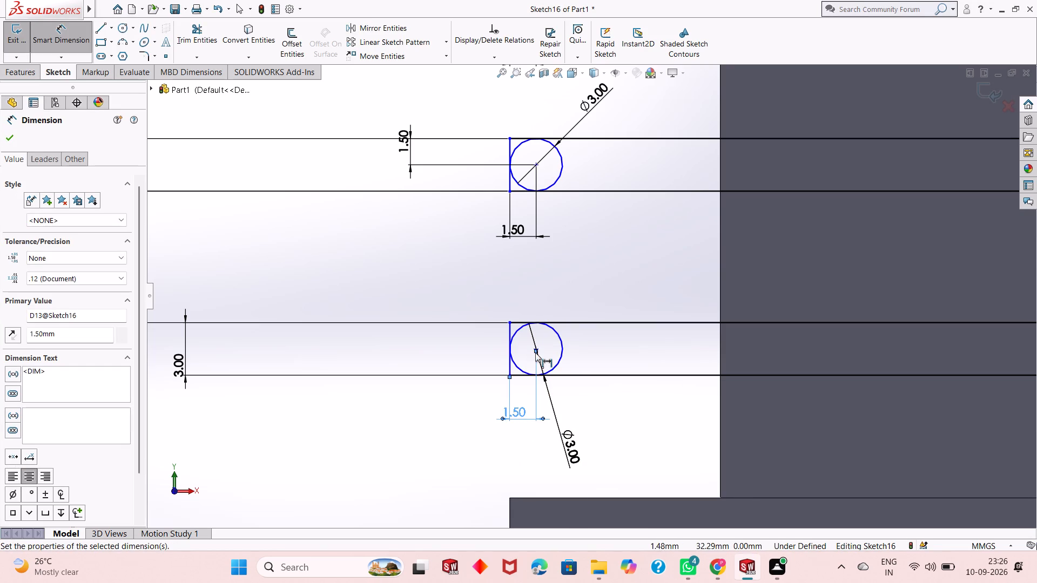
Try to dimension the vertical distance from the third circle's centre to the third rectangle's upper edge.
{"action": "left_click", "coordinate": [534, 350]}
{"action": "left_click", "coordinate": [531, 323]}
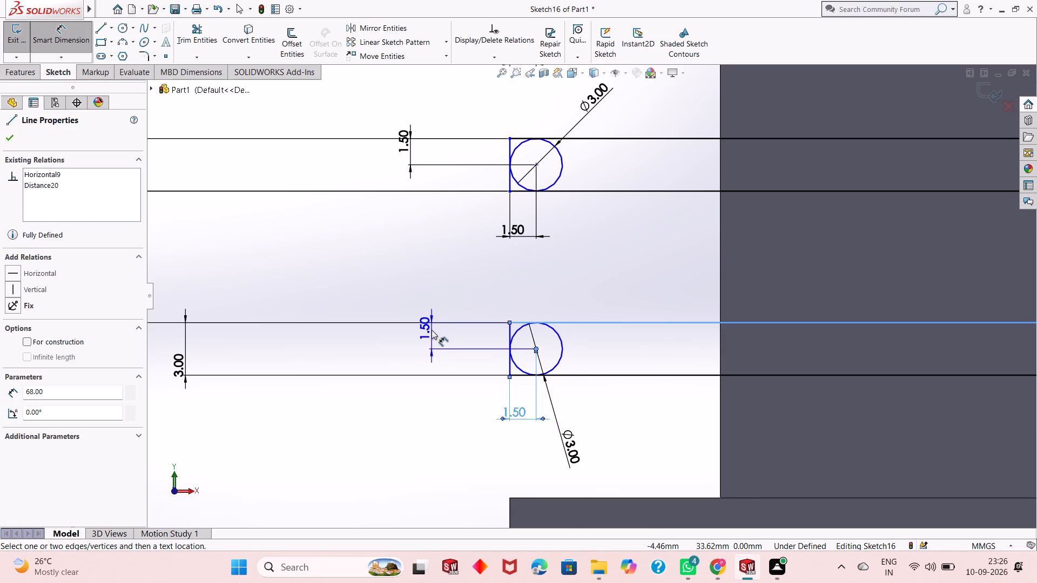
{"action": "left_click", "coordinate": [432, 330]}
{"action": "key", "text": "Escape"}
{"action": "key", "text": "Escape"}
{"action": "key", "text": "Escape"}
Trim the first rectangle's outer corners, its outer vertical edge and the circle's inner half to leave a rounded end.
{"action": "scroll", "coordinate": [536, 370], "scroll_direction": "up", "scroll_amount": 3}
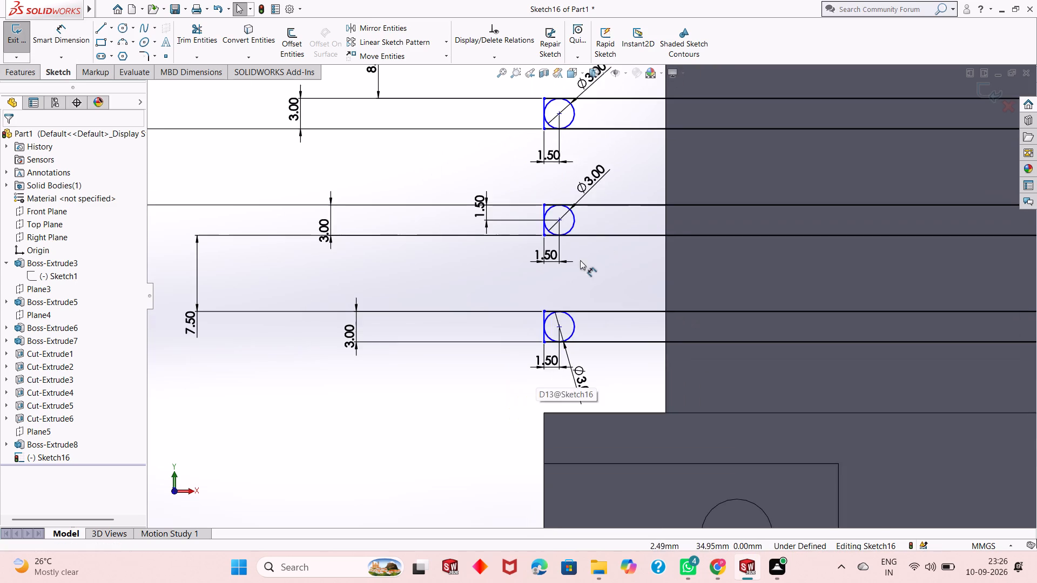
{"action": "scroll", "coordinate": [589, 166], "scroll_direction": "down", "scroll_amount": 2}
{"action": "scroll", "coordinate": [585, 165], "scroll_direction": "up", "scroll_amount": 3}
{"action": "key", "text": "Escape"}
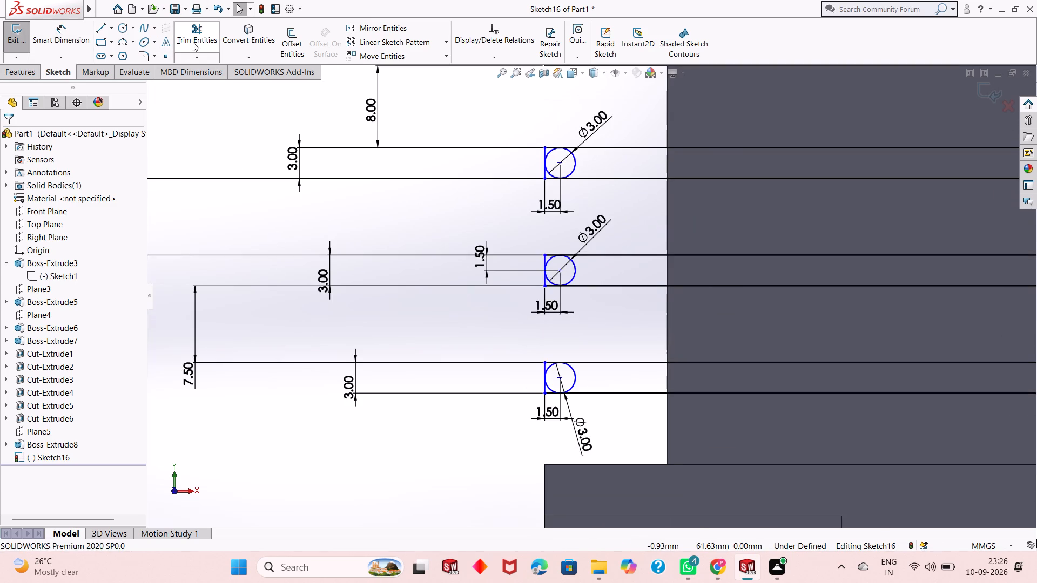
{"action": "left_click", "coordinate": [194, 41]}
{"action": "scroll", "coordinate": [550, 143], "scroll_direction": "down", "scroll_amount": 5}
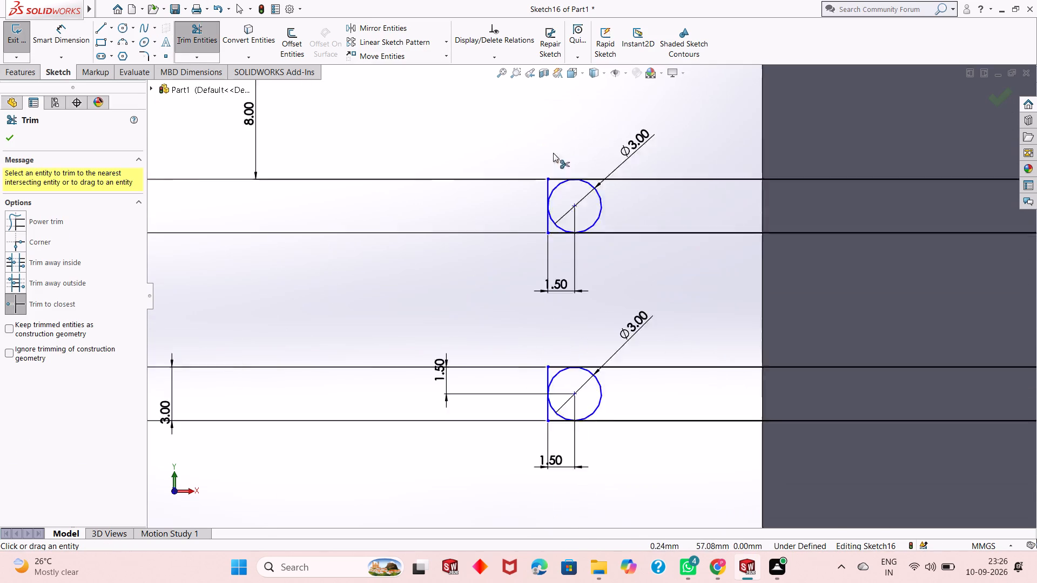
{"action": "scroll", "coordinate": [553, 153], "scroll_direction": "down", "scroll_amount": 1}
{"action": "left_click", "coordinate": [563, 211]}
{"action": "left_click", "coordinate": [549, 223]}
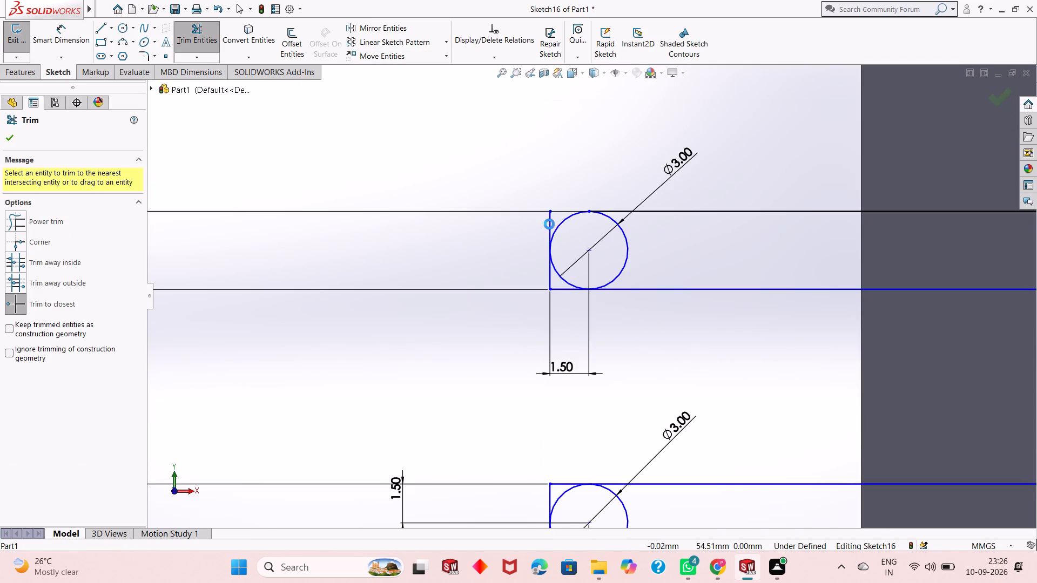
{"action": "left_click", "coordinate": [616, 211]}
{"action": "left_click", "coordinate": [624, 243]}
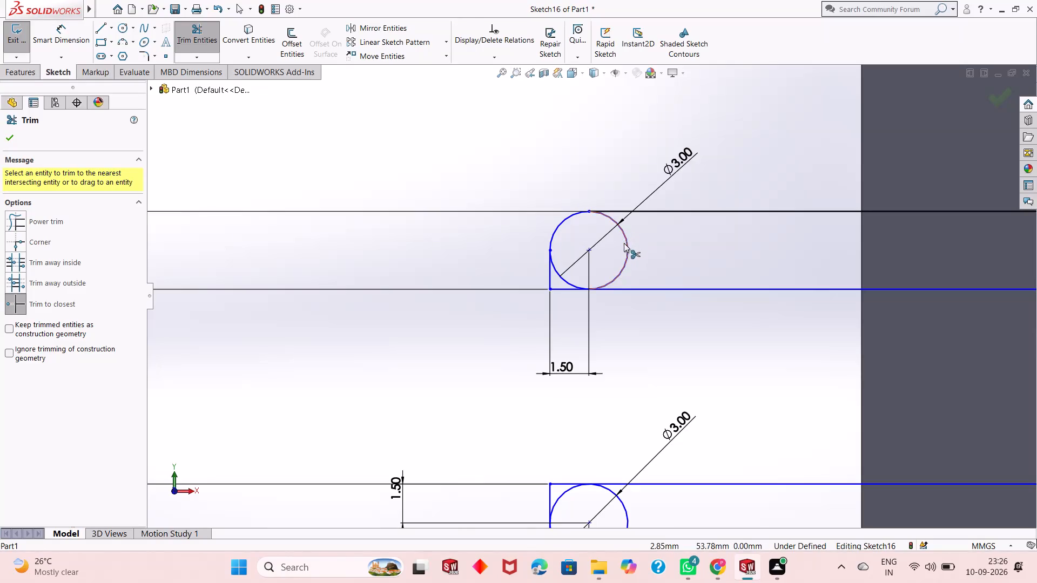
{"action": "left_click", "coordinate": [553, 275]}
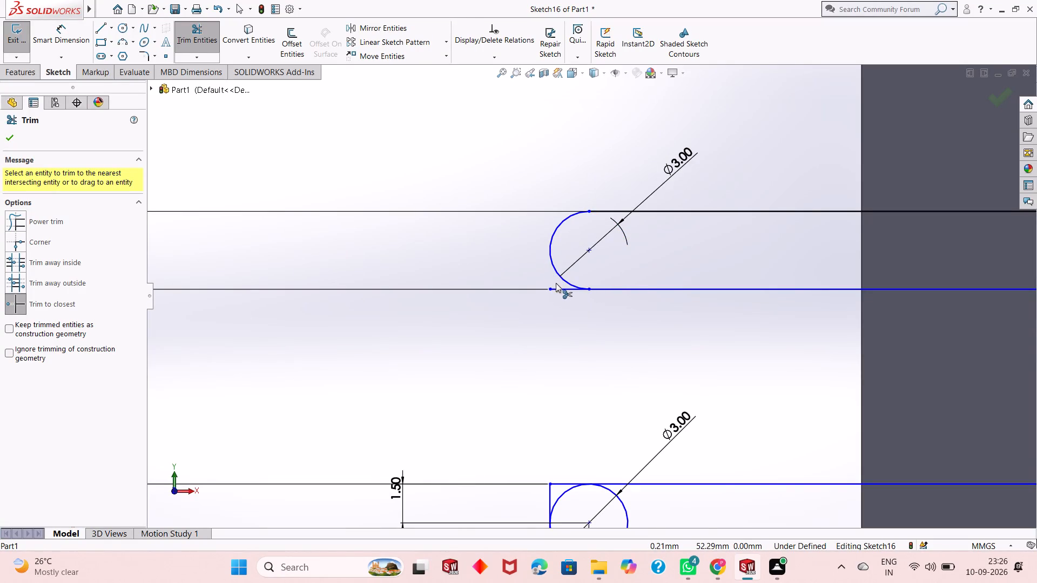
{"action": "left_click", "coordinate": [561, 289]}
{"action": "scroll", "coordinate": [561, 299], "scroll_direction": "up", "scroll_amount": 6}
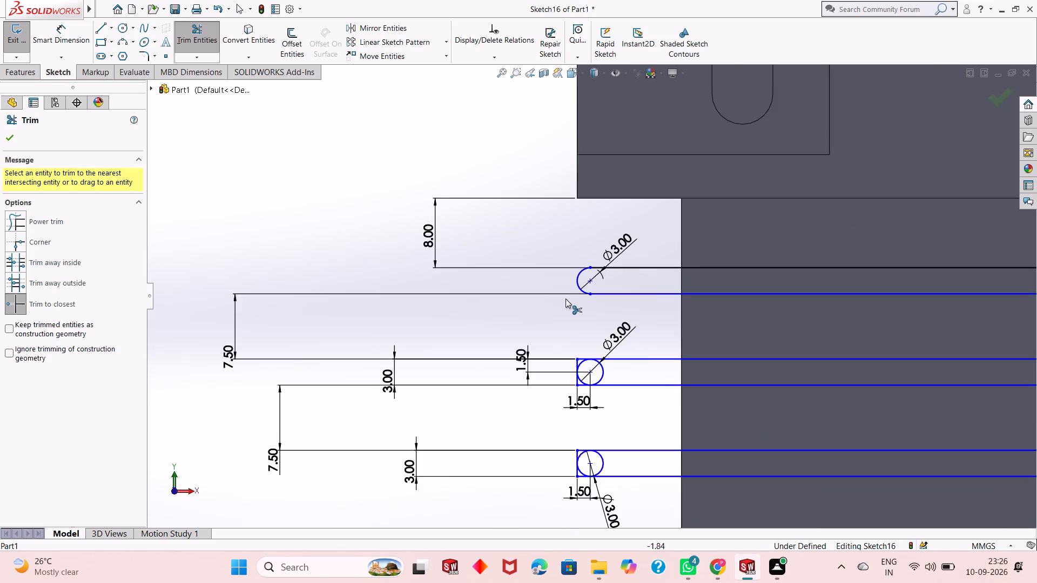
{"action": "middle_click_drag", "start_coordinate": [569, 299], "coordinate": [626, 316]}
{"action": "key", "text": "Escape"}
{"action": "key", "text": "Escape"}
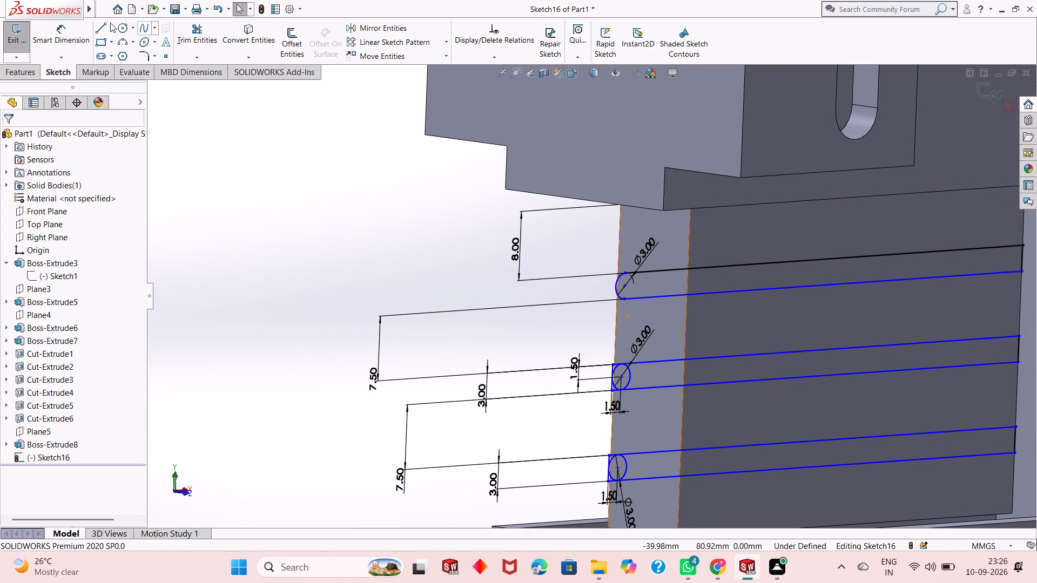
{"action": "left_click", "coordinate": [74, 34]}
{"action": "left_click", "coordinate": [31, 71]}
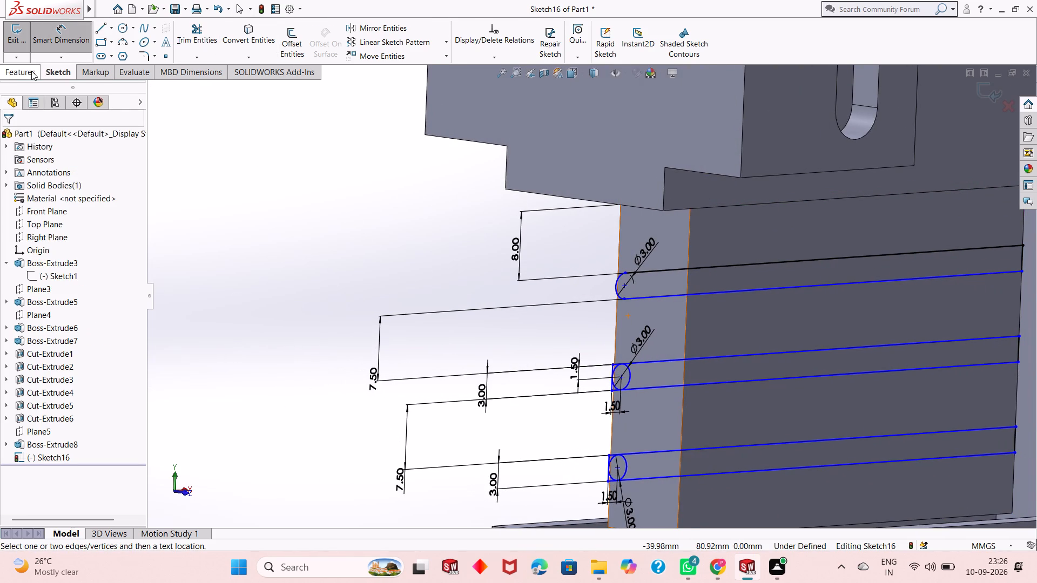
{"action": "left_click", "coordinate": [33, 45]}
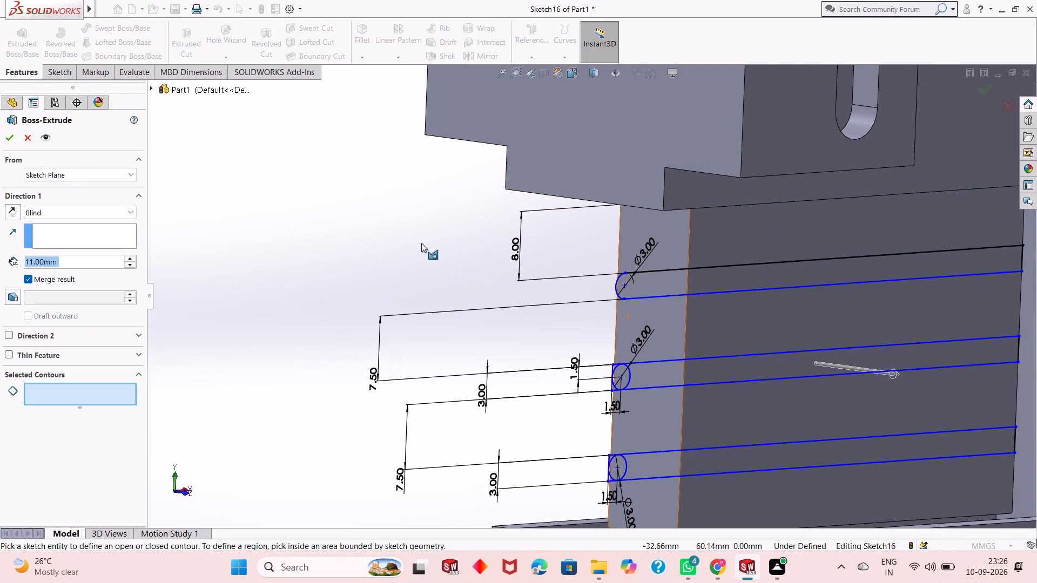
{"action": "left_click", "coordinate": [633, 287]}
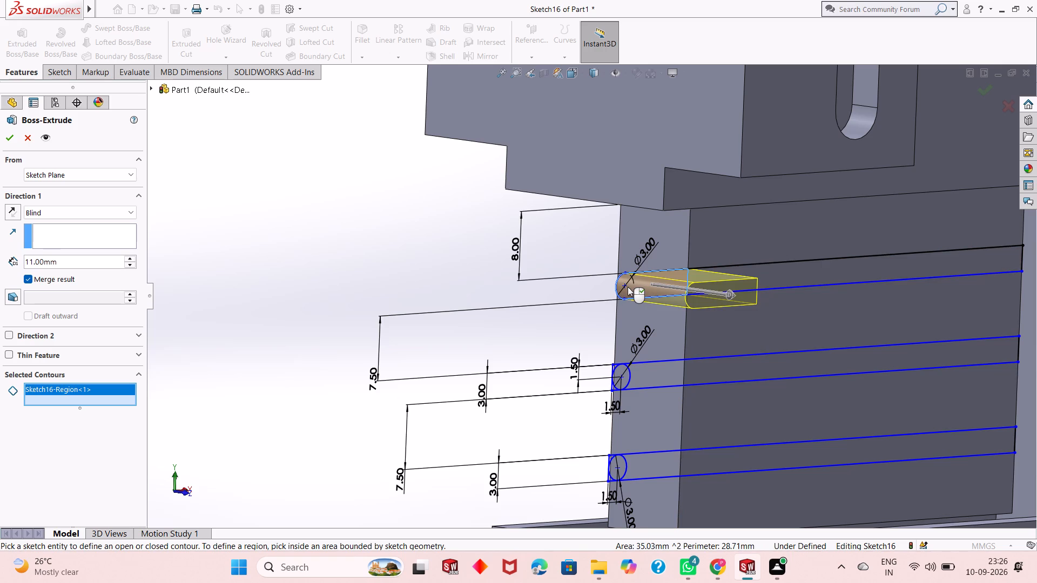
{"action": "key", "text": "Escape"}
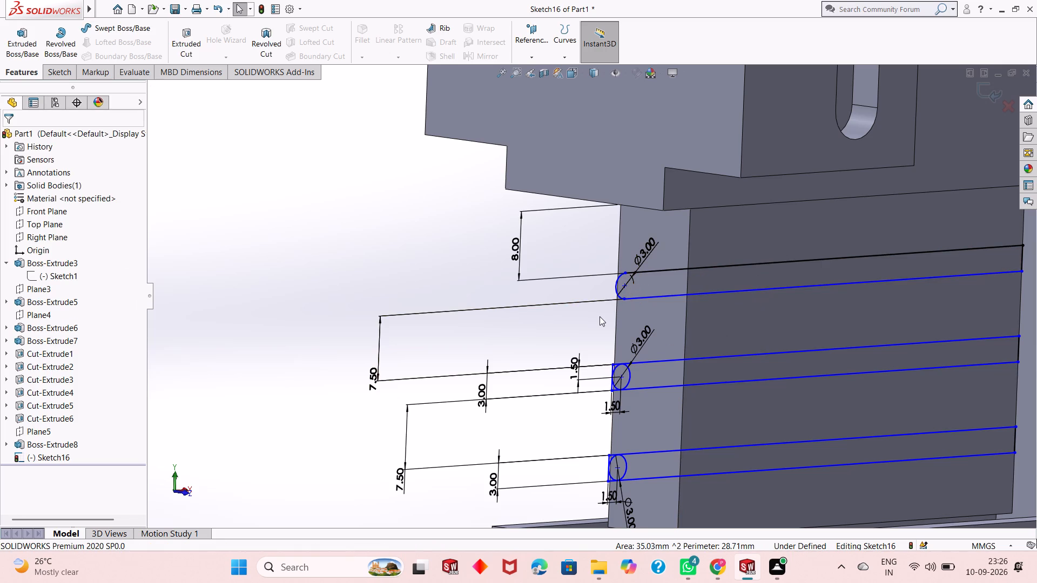
Trim the second rectangle's outer corners, its outer vertical edge and the circle's inner half to leave a rounded end.
{"action": "key", "text": "ctrl+8"}
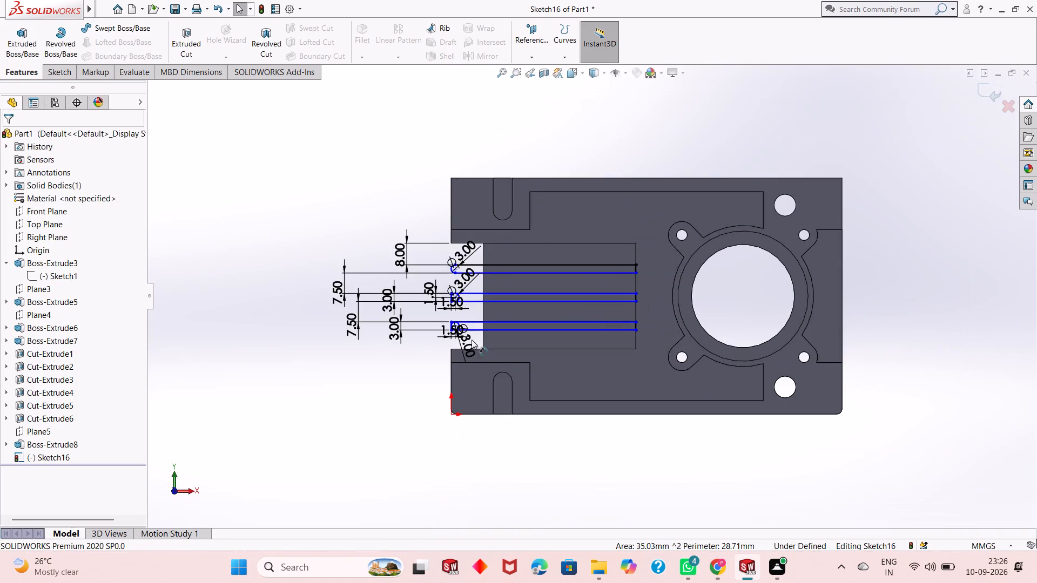
{"action": "scroll", "coordinate": [472, 340], "scroll_direction": "down", "scroll_amount": 3}
{"action": "scroll", "coordinate": [462, 244], "scroll_direction": "down", "scroll_amount": 3}
{"action": "scroll", "coordinate": [529, 291], "scroll_direction": "down", "scroll_amount": 5}
{"action": "key", "text": "Escape"}
{"action": "key", "text": "Escape"}
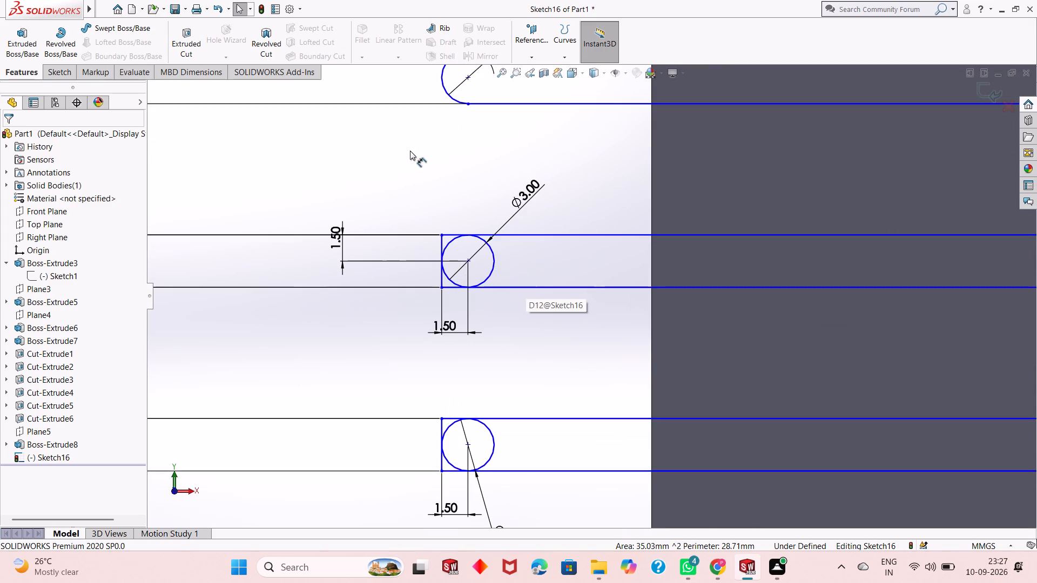
{"action": "left_click", "coordinate": [64, 77]}
{"action": "left_click", "coordinate": [199, 42]}
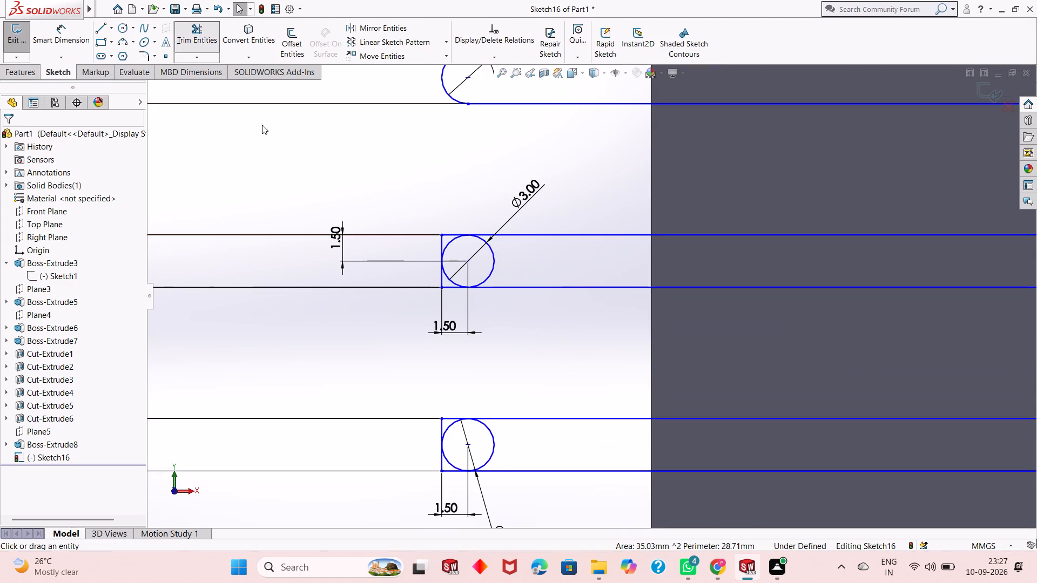
{"action": "left_click", "coordinate": [452, 234]}
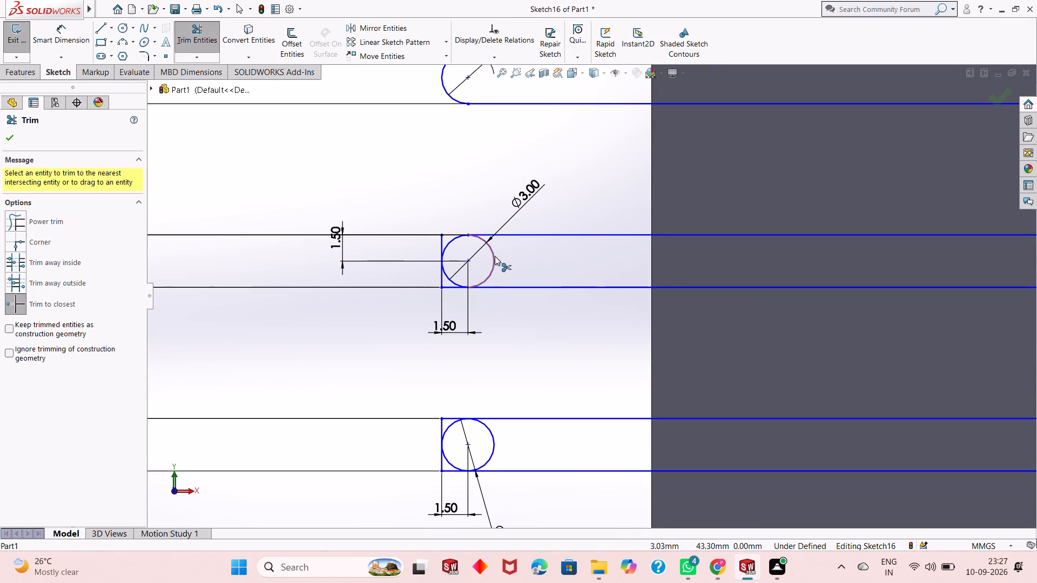
{"action": "left_click", "coordinate": [495, 256]}
{"action": "left_click", "coordinate": [451, 288]}
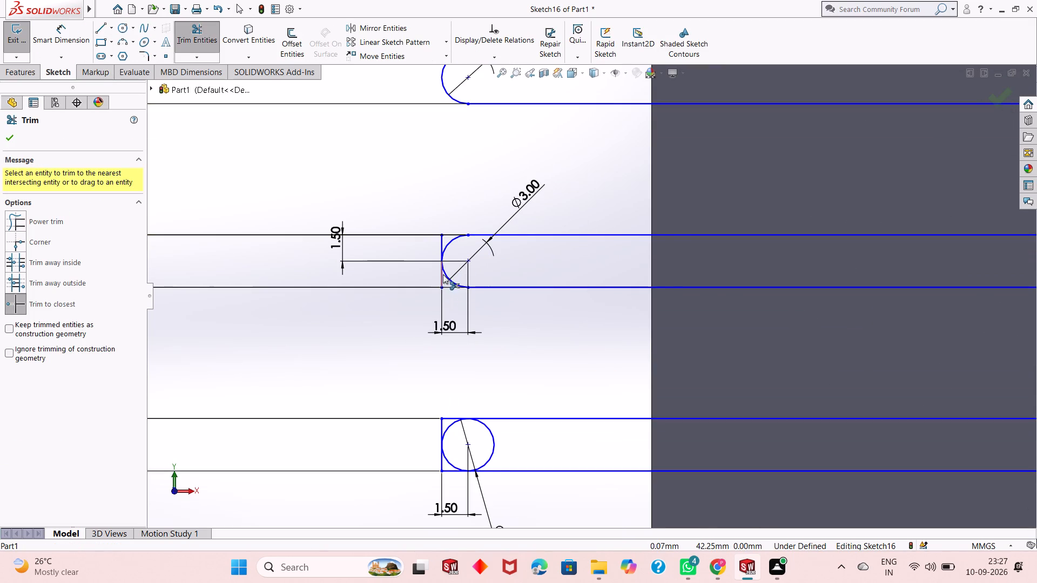
{"action": "left_click", "coordinate": [443, 274]}
{"action": "left_click", "coordinate": [546, 288]}
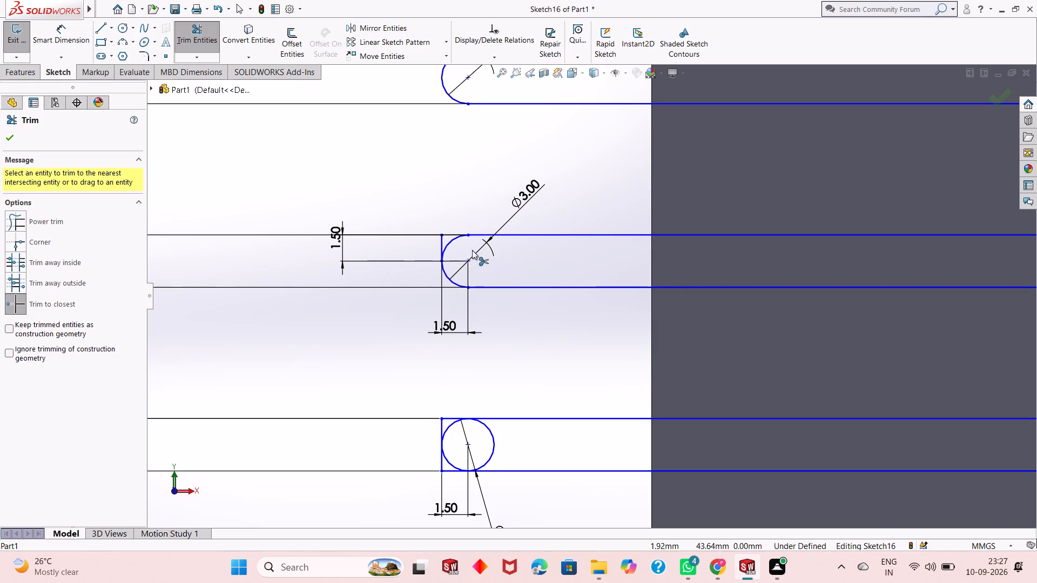
{"action": "left_click", "coordinate": [443, 245]}
Trim the third rectangle's outer corners, its outer vertical edge and the circle's inner half to leave a rounded end.
{"action": "scroll", "coordinate": [499, 306], "scroll_direction": "up", "scroll_amount": 2}
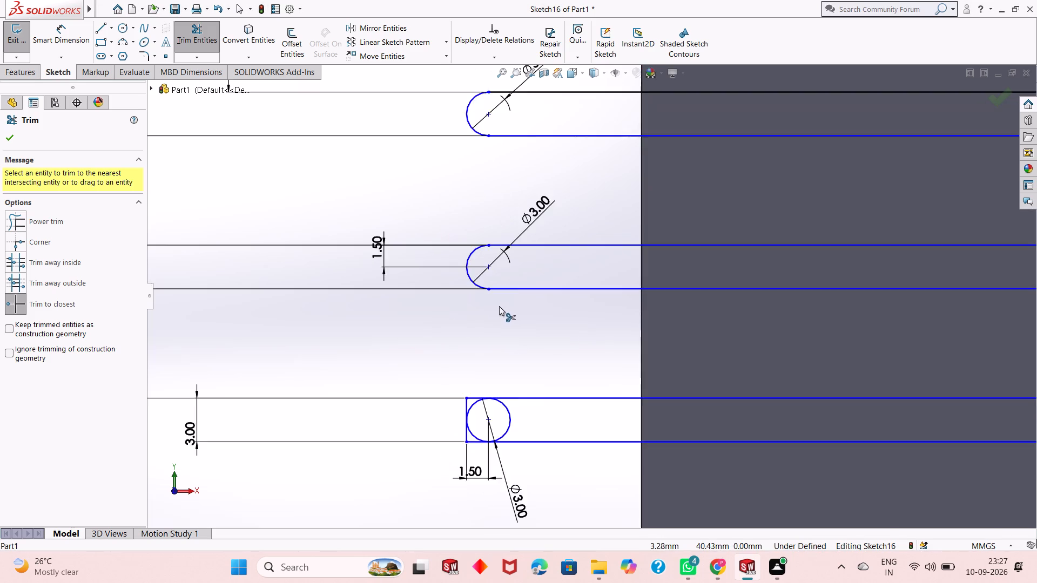
{"action": "scroll", "coordinate": [499, 306], "scroll_direction": "up", "scroll_amount": 2}
{"action": "scroll", "coordinate": [525, 419], "scroll_direction": "down", "scroll_amount": 3}
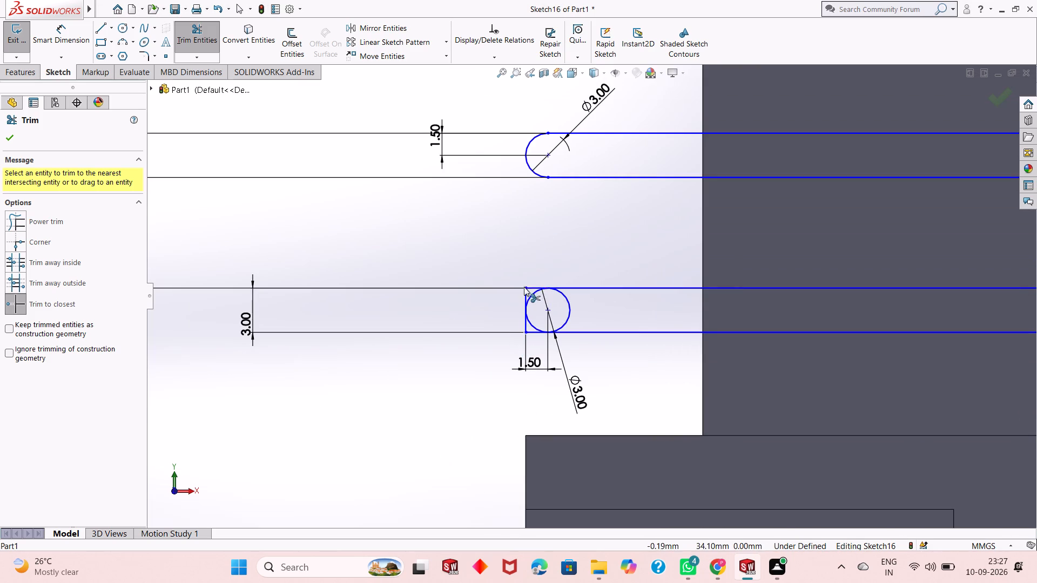
{"action": "left_click", "coordinate": [531, 287]}
{"action": "left_click", "coordinate": [523, 292]}
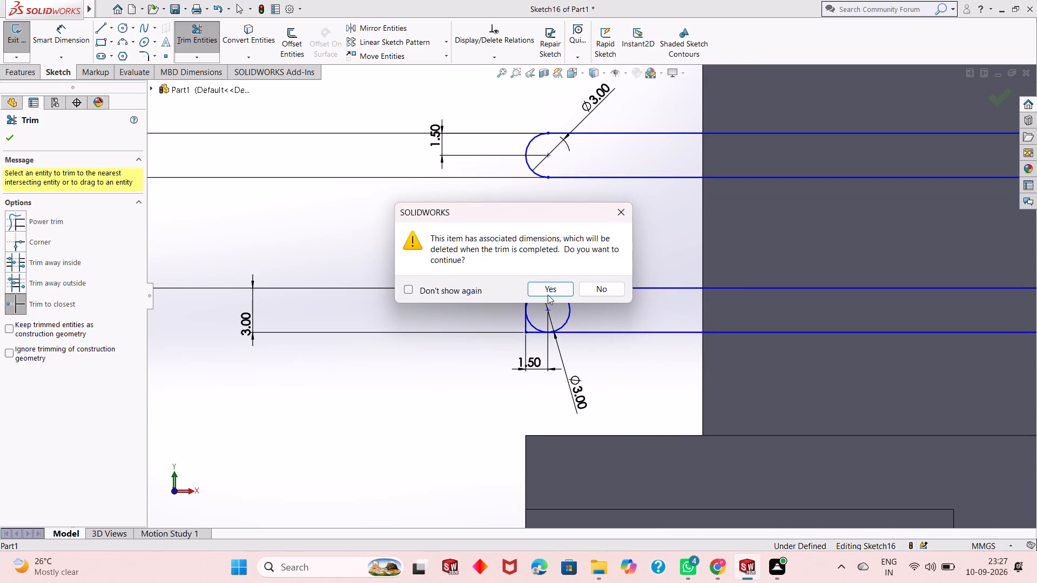
{"action": "left_click", "coordinate": [548, 295]}
{"action": "left_click", "coordinate": [525, 324]}
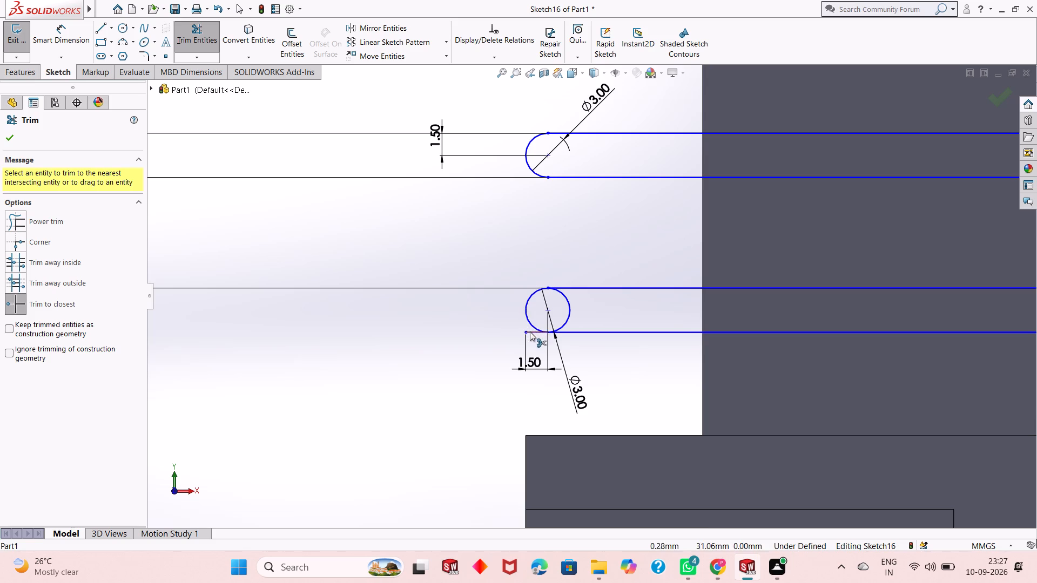
{"action": "left_click", "coordinate": [530, 331]}
{"action": "left_click", "coordinate": [563, 288]}
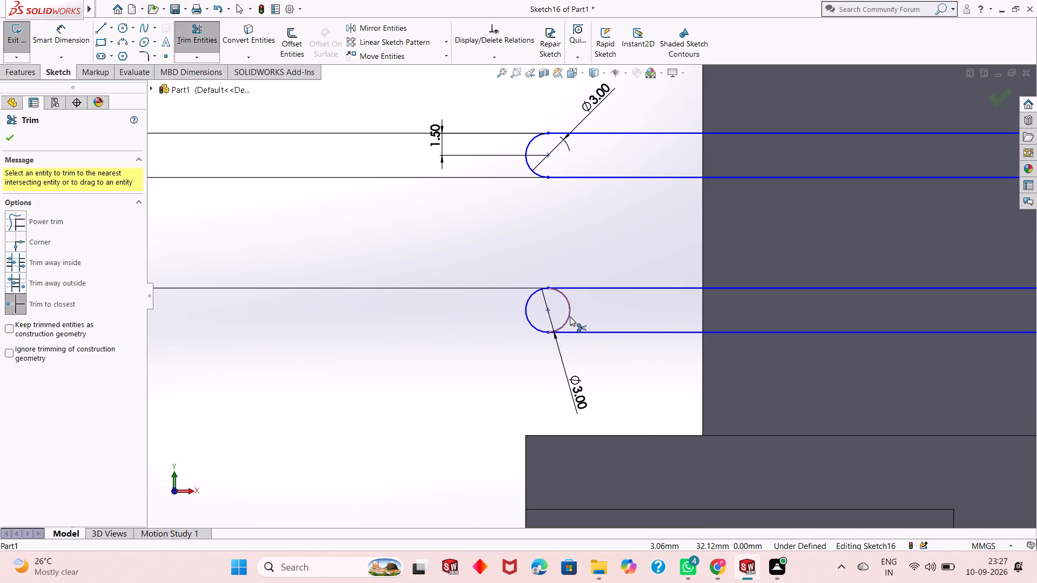
{"action": "left_click", "coordinate": [570, 316]}
{"action": "scroll", "coordinate": [503, 366], "scroll_direction": "up", "scroll_amount": 7}
{"action": "scroll", "coordinate": [669, 196], "scroll_direction": "down", "scroll_amount": 1}
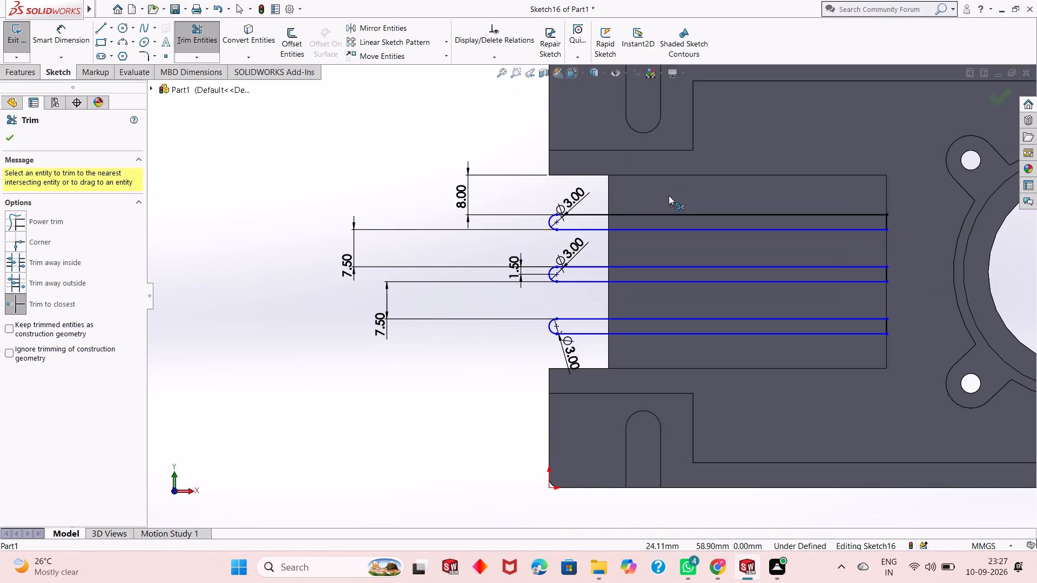
{"action": "key", "text": "Escape"}
{"action": "key", "text": "Escape"}
Extrude the three round-ended bar profiles as a 7 mm blind boss merged with the body.
{"action": "left_click", "coordinate": [28, 66]}
{"action": "left_click", "coordinate": [30, 48]}
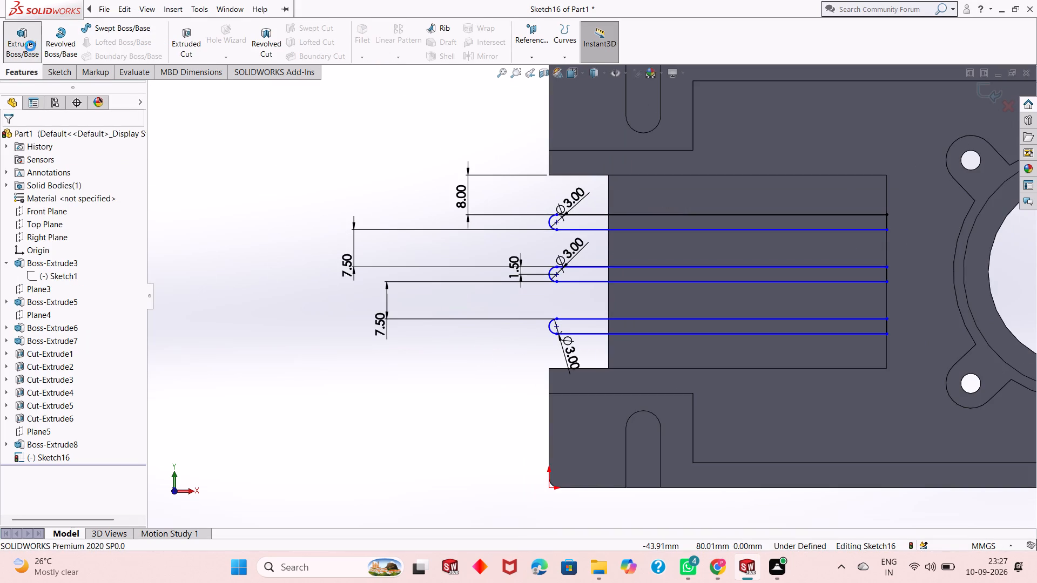
{"action": "middle_click_drag", "start_coordinate": [435, 237], "coordinate": [543, 247]}
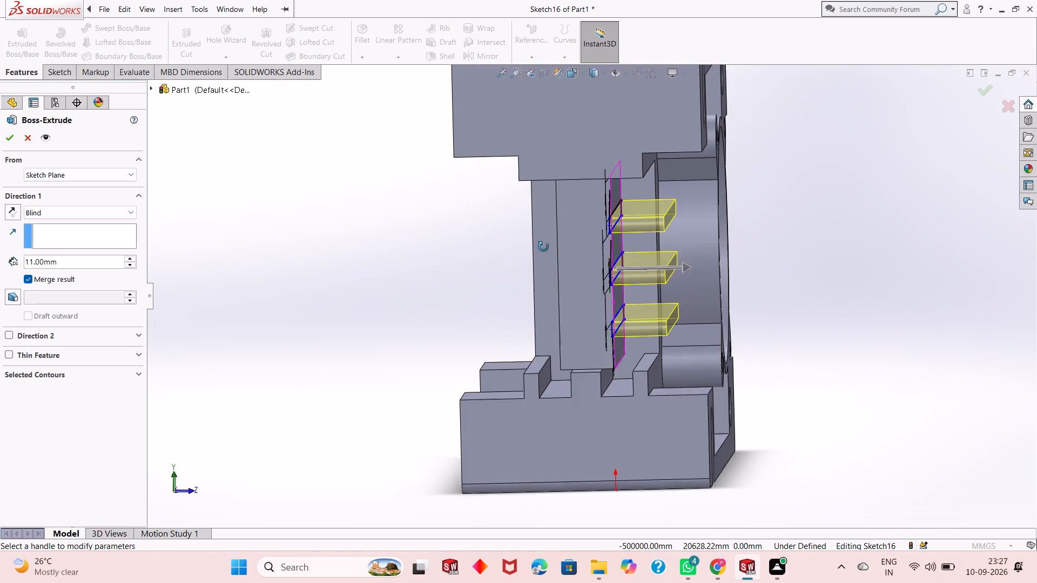
{"action": "middle_click_drag", "start_coordinate": [543, 247], "coordinate": [543, 250]}
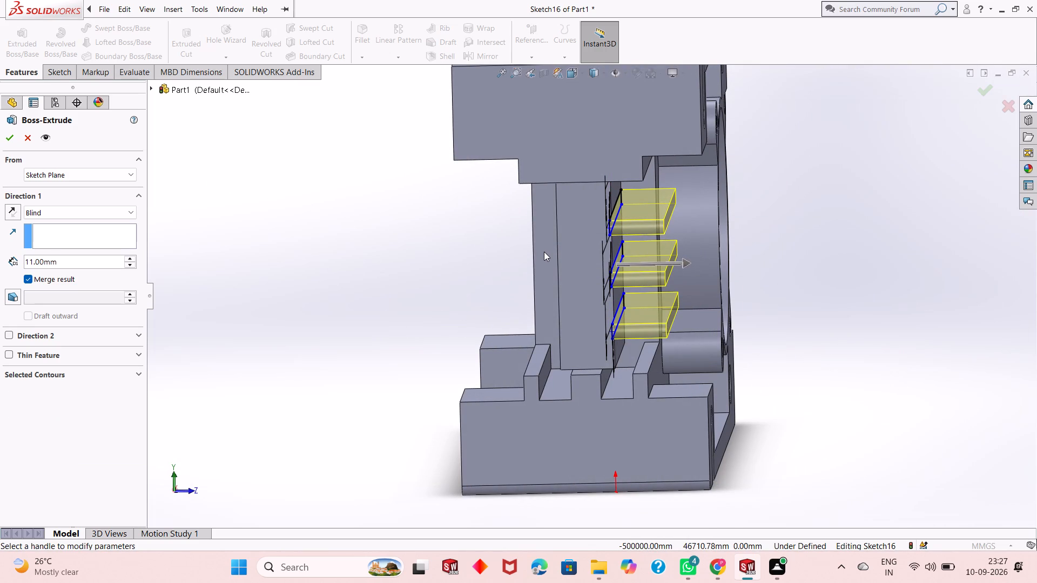
{"action": "double_click", "coordinate": [64, 259]}
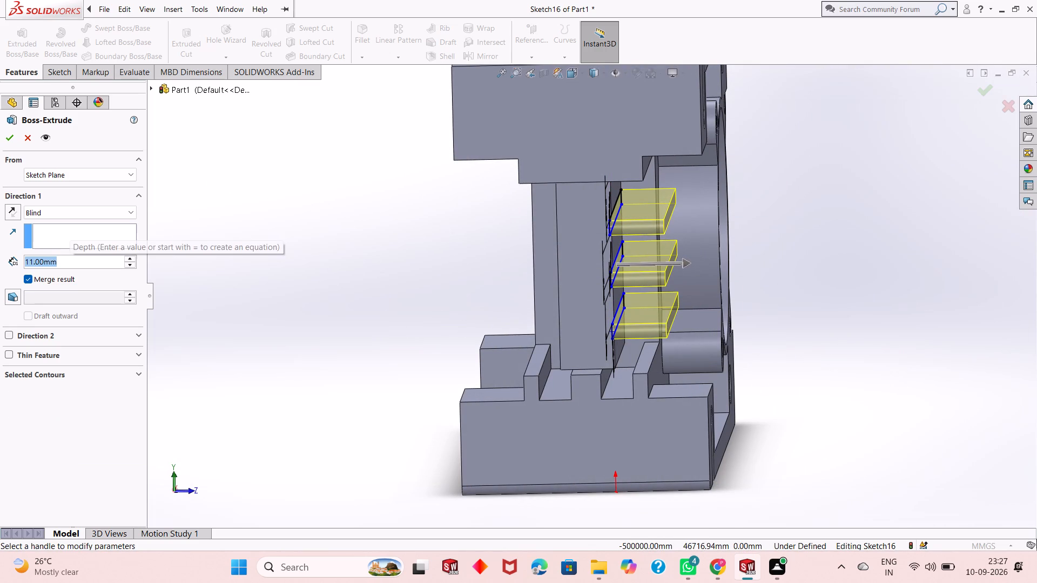
{"action": "key", "text": "7"}
{"action": "key", "text": "Return"}
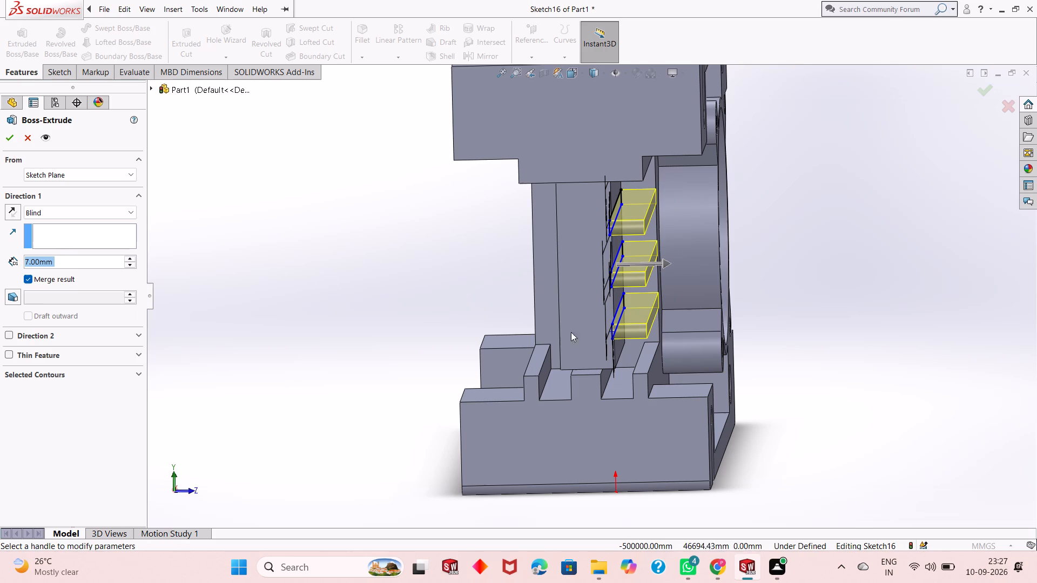
{"action": "middle_click_drag", "start_coordinate": [598, 331], "coordinate": [599, 336]}
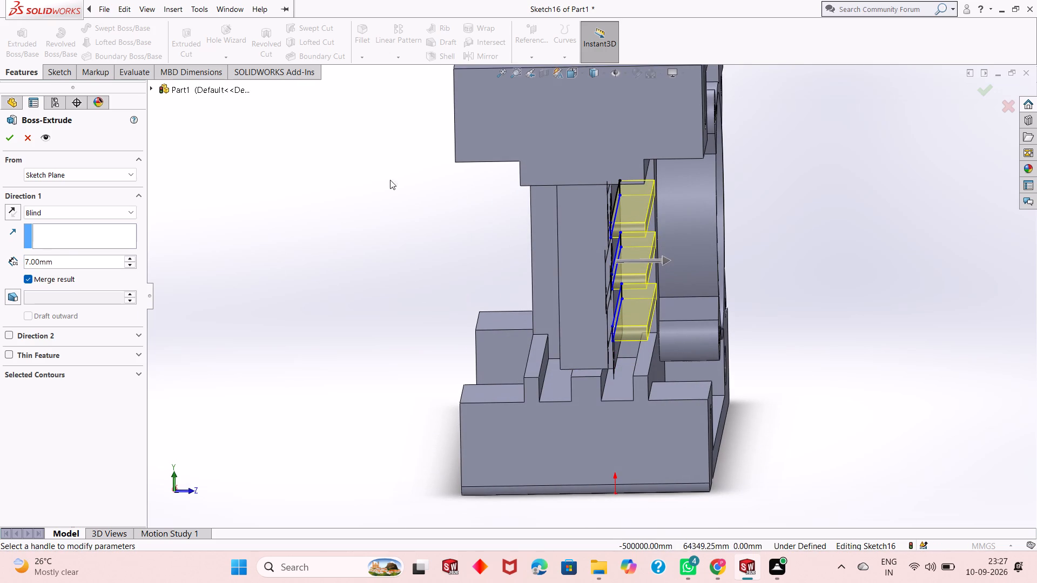
{"action": "left_click", "coordinate": [6, 136]}
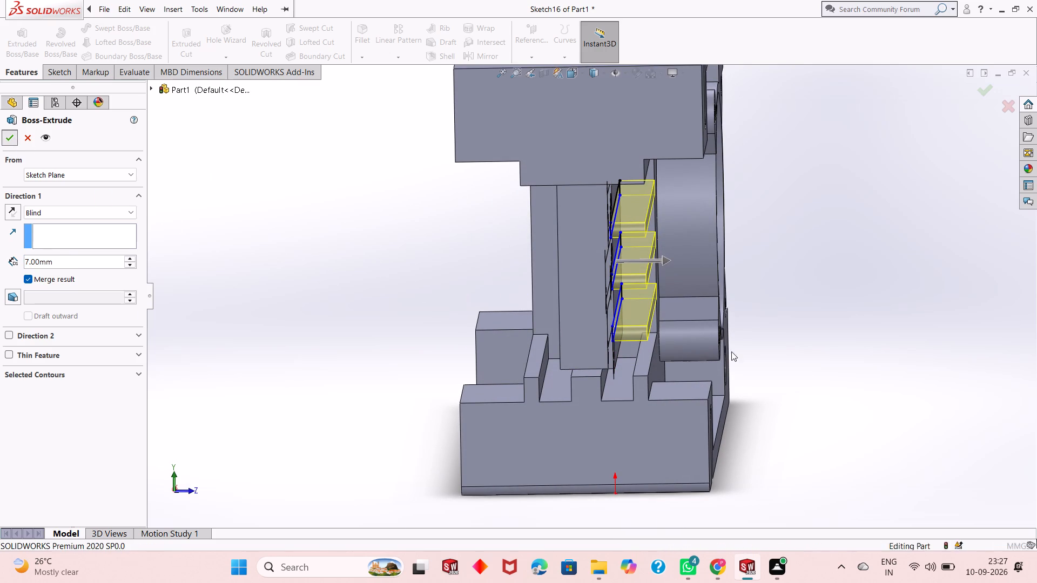
{"action": "key", "text": "Escape"}
Start a new sketch on the recessed rectangular face on the opposite side of the plate from the ribs, viewed square-on.
{"action": "middle_click_drag", "start_coordinate": [748, 361], "coordinate": [720, 348]}
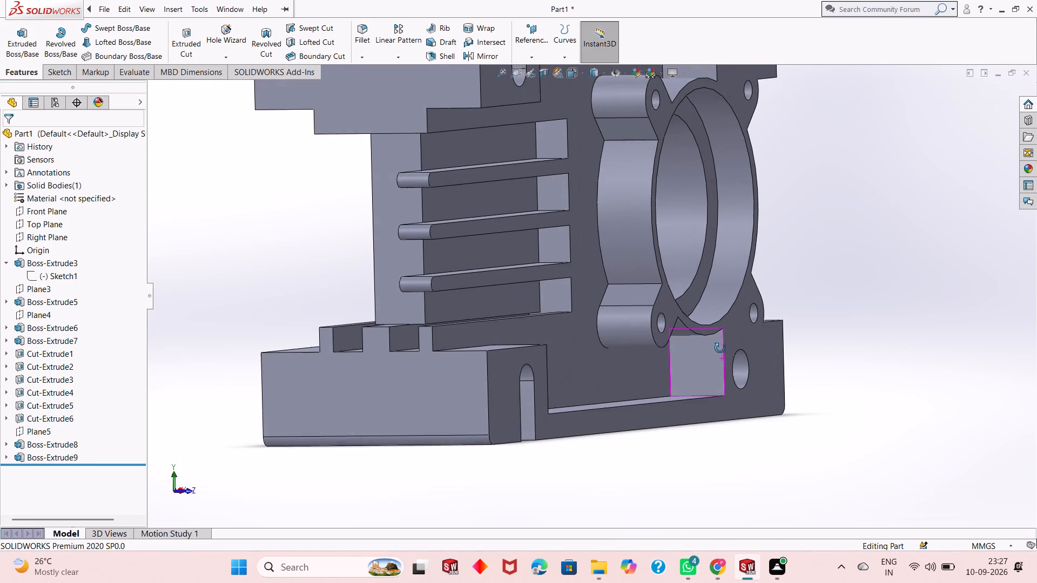
{"action": "middle_click_drag", "start_coordinate": [720, 348], "coordinate": [719, 350]}
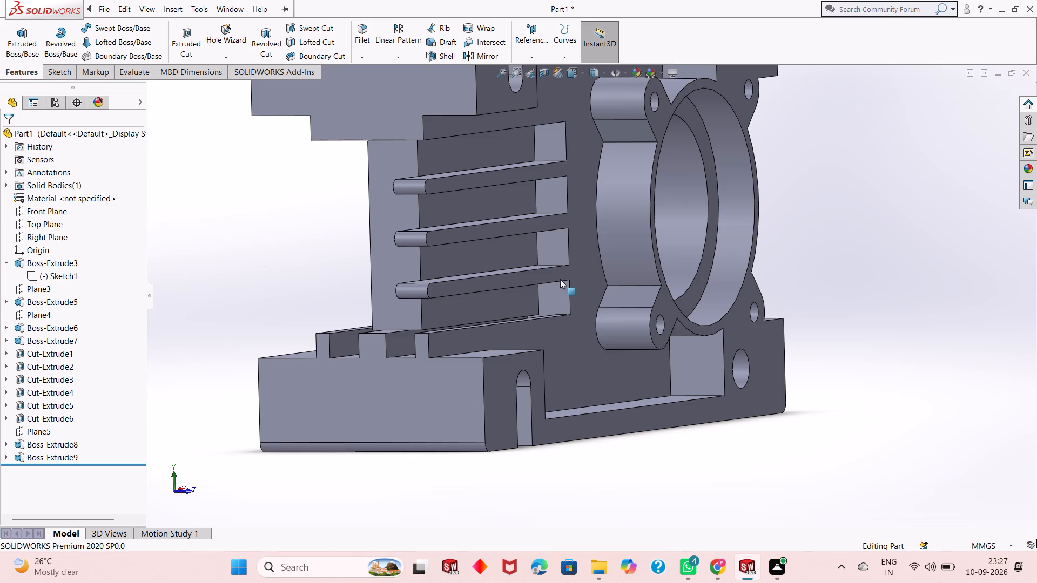
{"action": "middle_click_drag", "start_coordinate": [560, 279], "coordinate": [567, 279]}
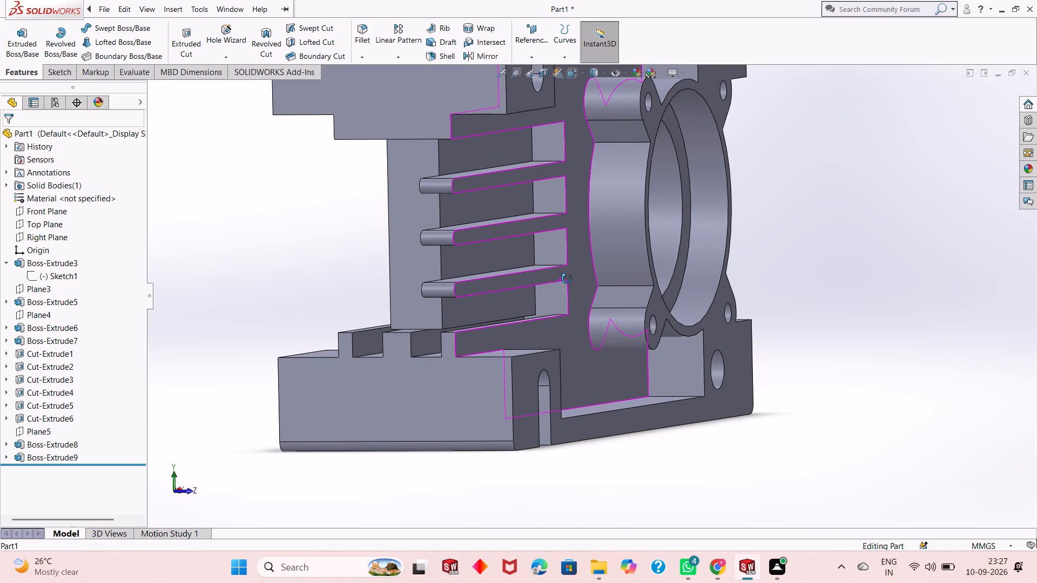
{"action": "middle_click_drag", "start_coordinate": [567, 279], "coordinate": [572, 279]}
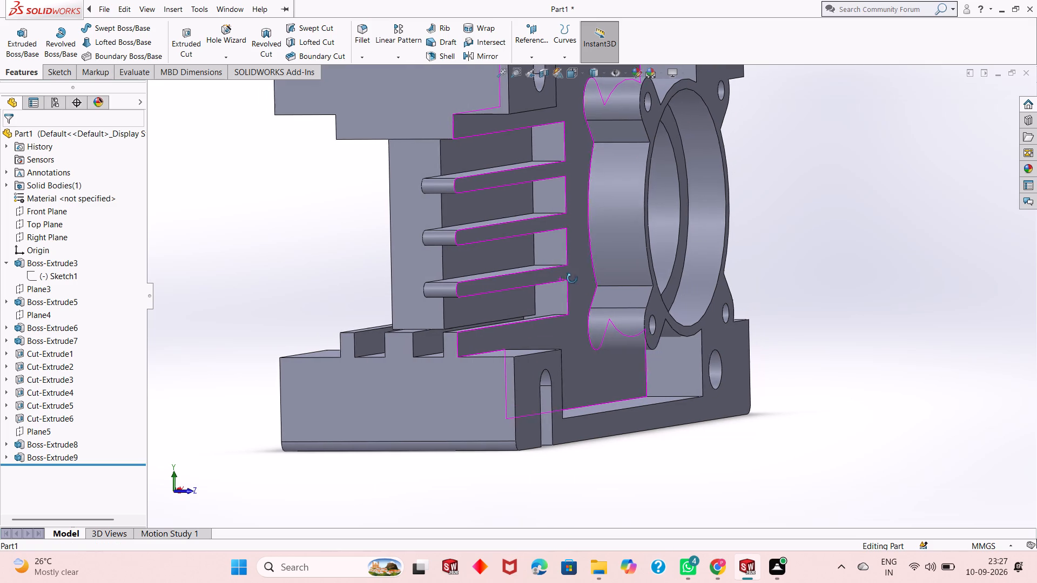
{"action": "middle_click_drag", "start_coordinate": [572, 279], "coordinate": [672, 273]}
{"action": "left_click", "coordinate": [731, 193]}
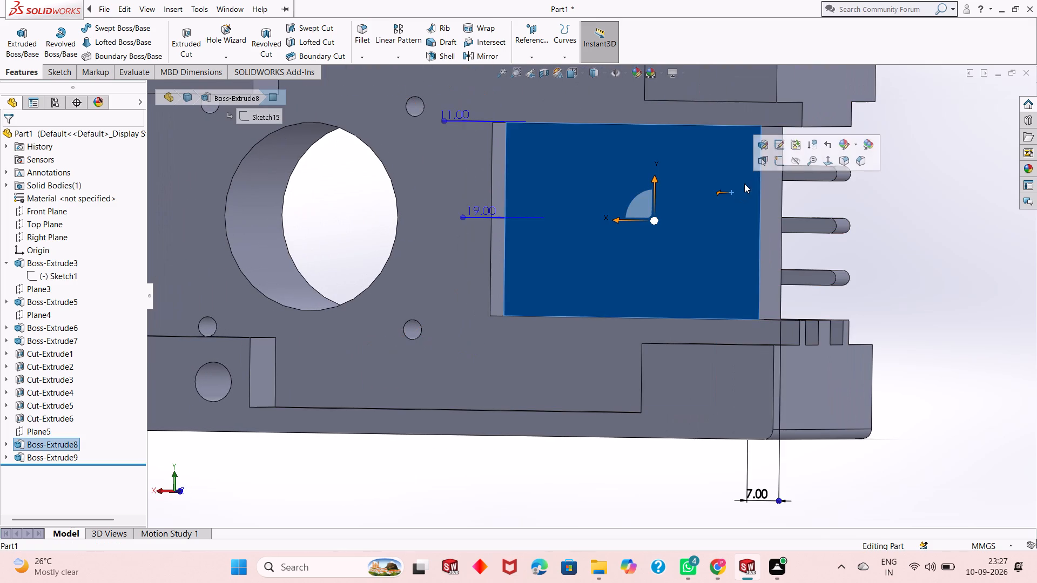
{"action": "left_click", "coordinate": [778, 158]}
{"action": "key", "text": "ctrl+8"}
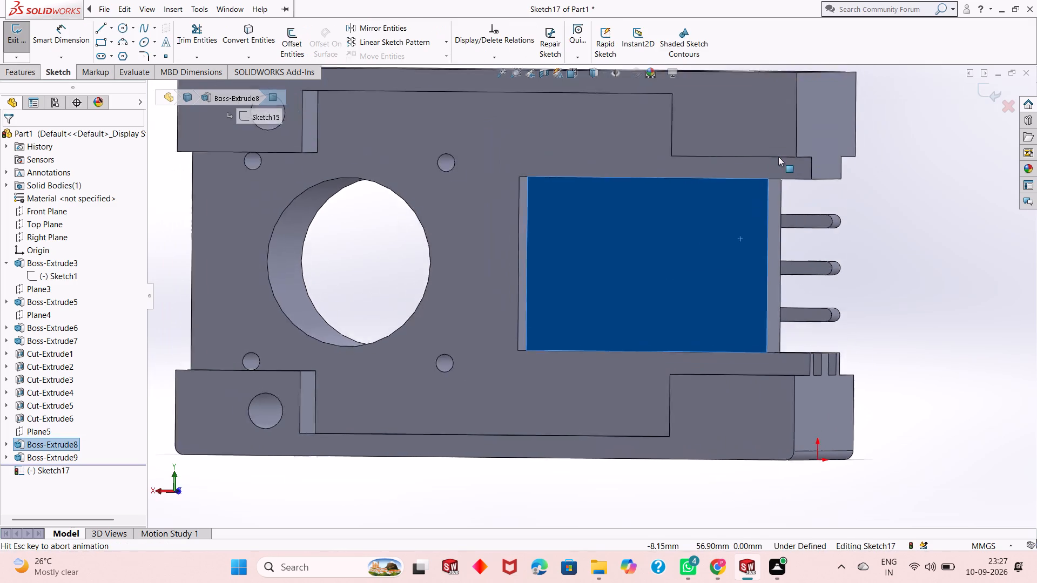
{"action": "scroll", "coordinate": [784, 287], "scroll_direction": "down", "scroll_amount": 2}
{"action": "key", "text": "Escape"}
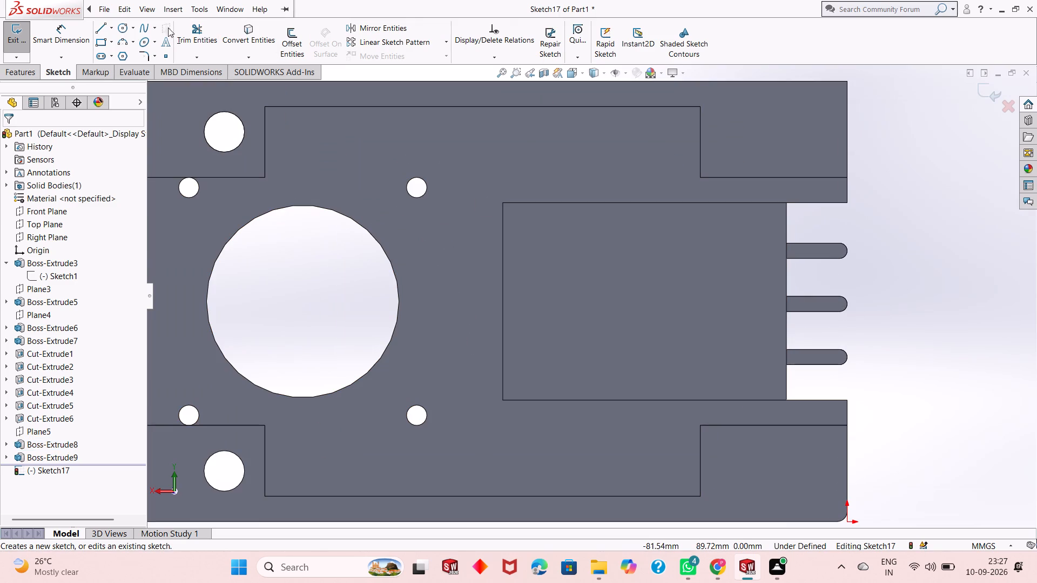
Sketch a corner rectangle about 68 mm by 2.9 mm above the first rib, from the plate's outer edge to the recess's inner vertical edge.
{"action": "left_click", "coordinate": [101, 45]}
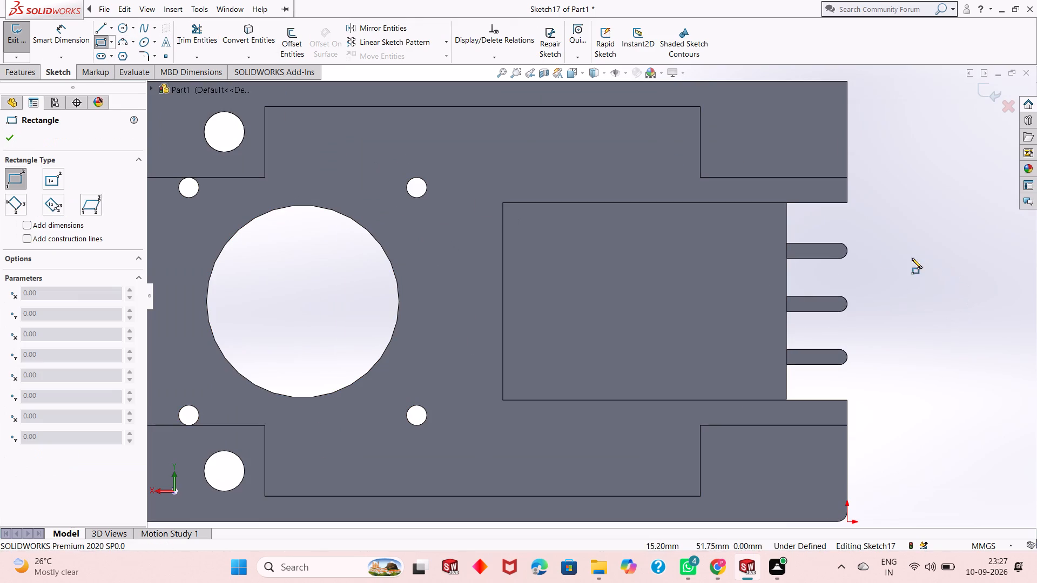
{"action": "left_click", "coordinate": [848, 241]}
{"action": "left_click", "coordinate": [504, 226]}
{"action": "key", "text": "Escape"}
{"action": "key", "text": "Escape"}
Dimension the rectangle's height at 3 mm.
{"action": "left_click", "coordinate": [85, 45]}
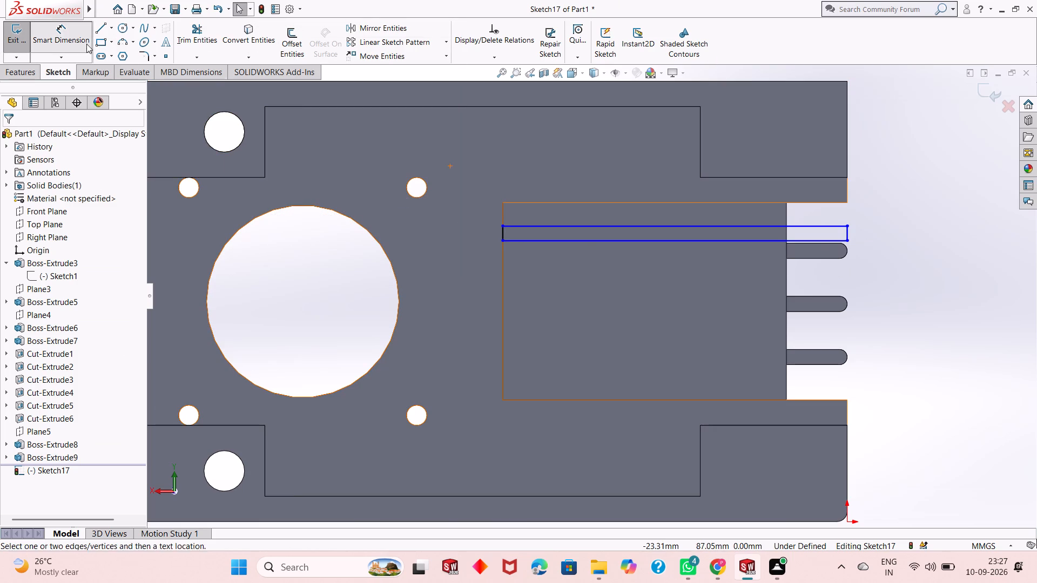
{"action": "left_click", "coordinate": [849, 231]}
{"action": "left_click", "coordinate": [874, 227]}
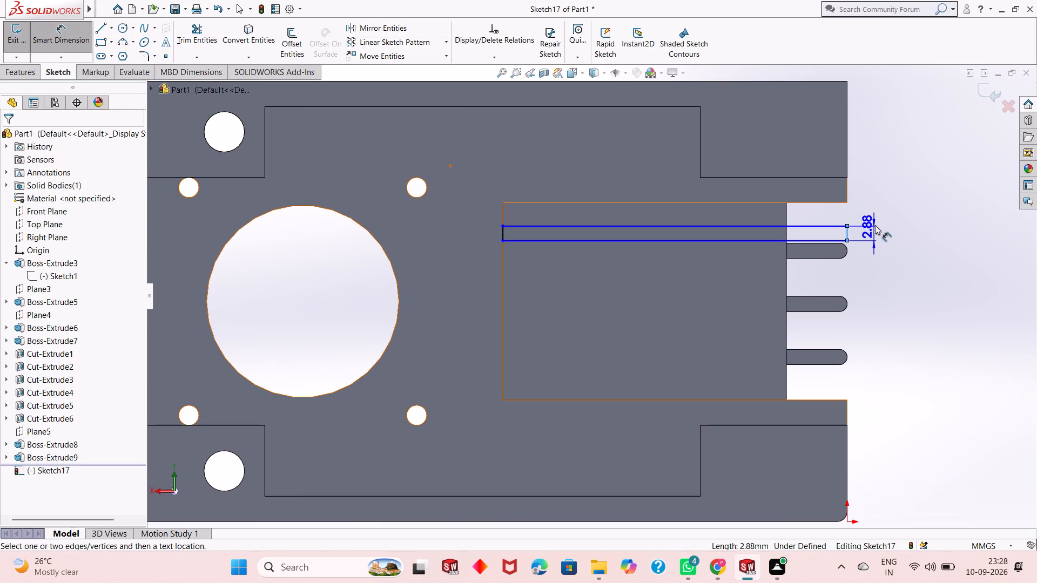
{"action": "key", "text": "3"}
{"action": "key", "text": "Return"}
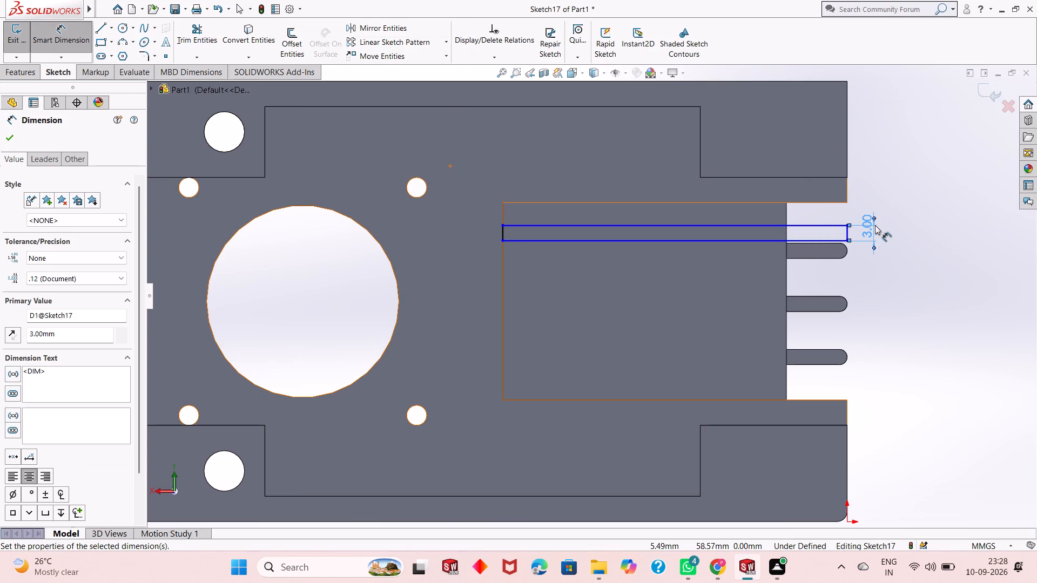
Dimension the distance from the recess's upper edge to the rectangle's upper edge at 8 mm.
{"action": "left_click", "coordinate": [808, 204]}
{"action": "left_click", "coordinate": [808, 226]}
{"action": "left_click", "coordinate": [963, 202]}
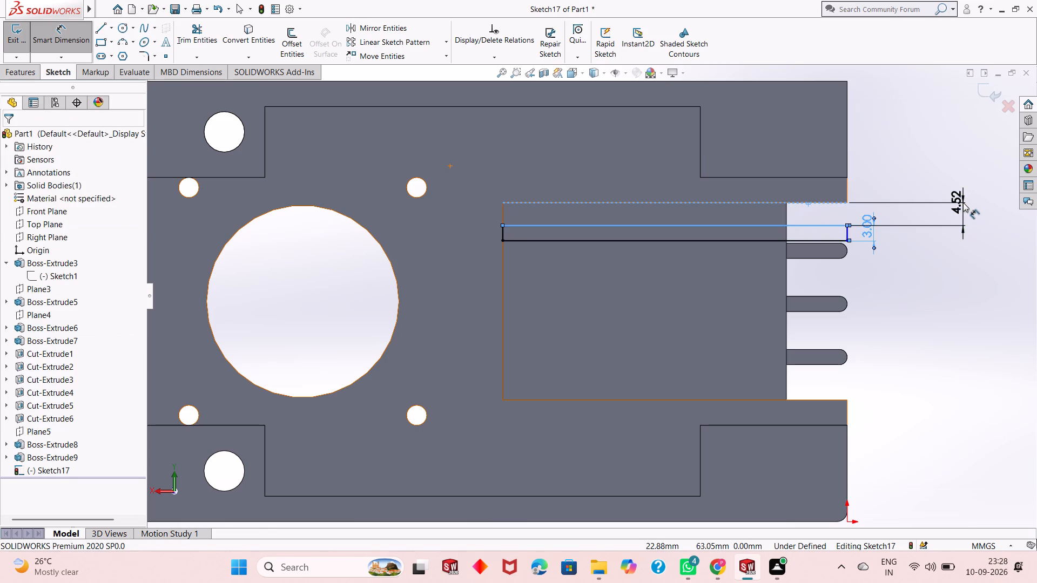
{"action": "key", "text": "8"}
{"action": "key", "text": "Return"}
{"action": "key", "text": "Escape"}
{"action": "key", "text": "Escape"}
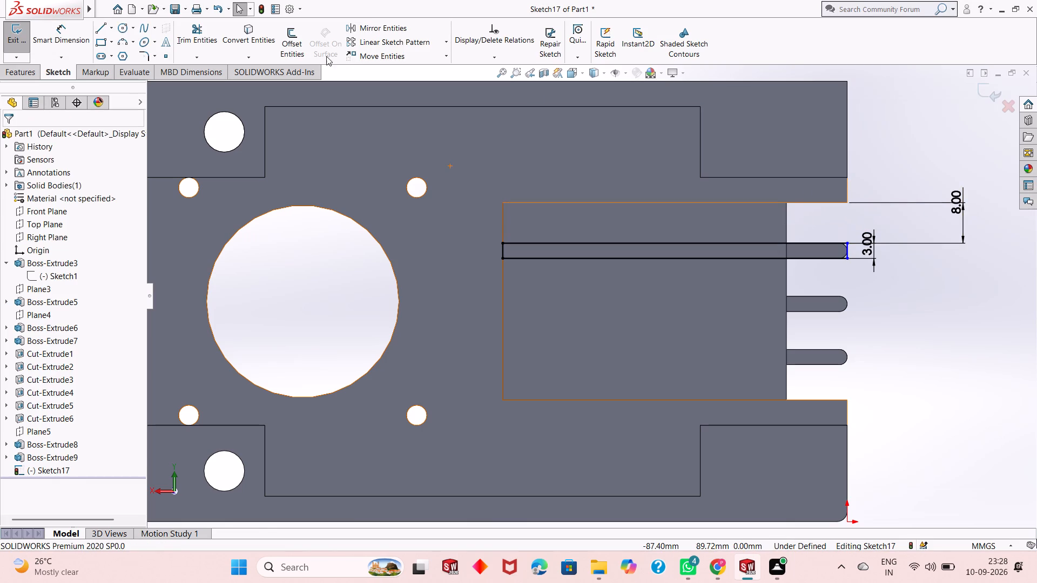
Sketch a second corner rectangle about 68 mm by 3.6 mm below the first, from the recess's inner vertical edge to the plate's outer edge.
{"action": "left_click", "coordinate": [101, 44]}
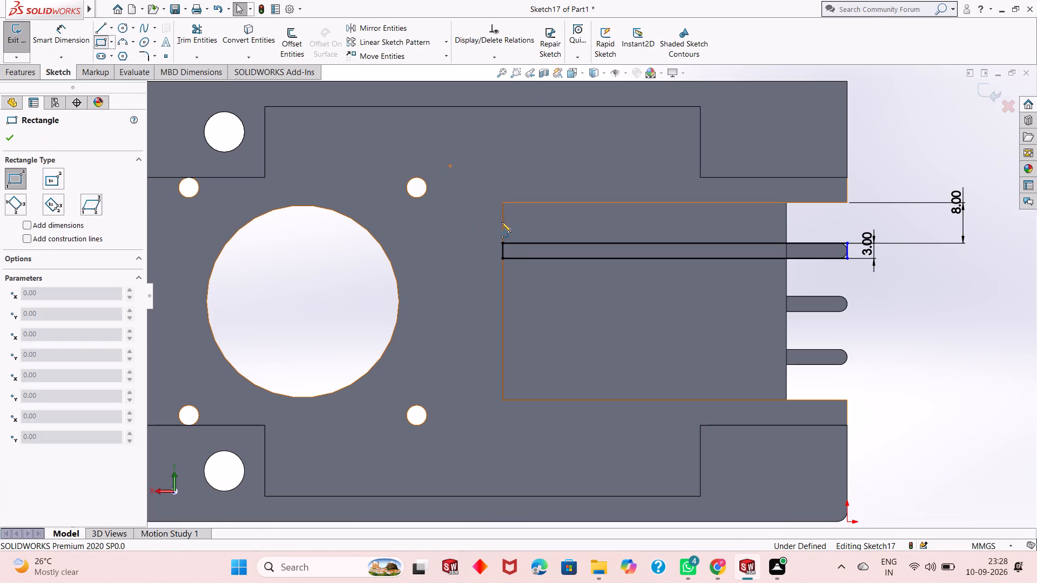
{"action": "left_click", "coordinate": [504, 287]}
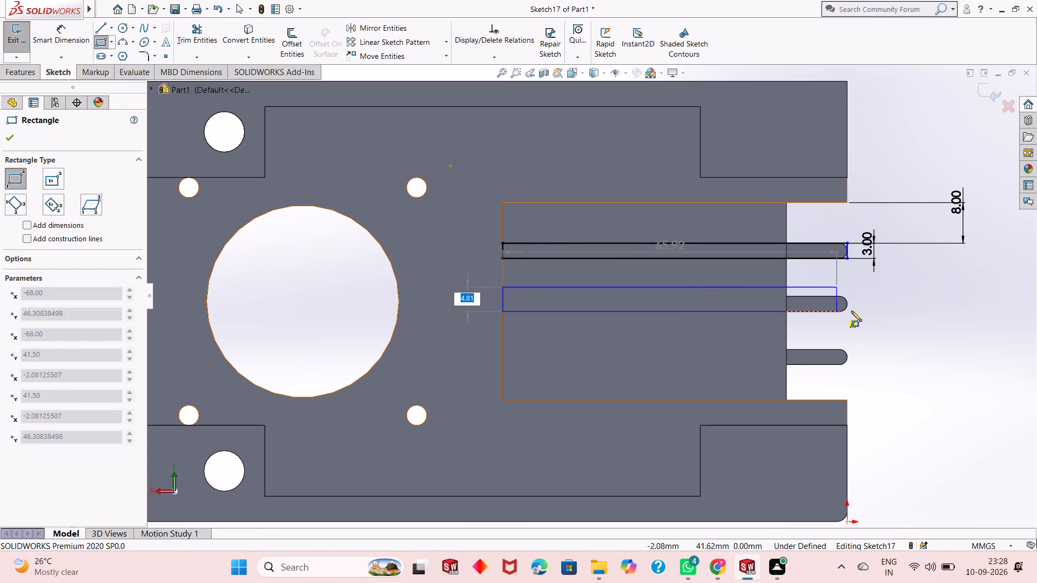
{"action": "left_click", "coordinate": [850, 306]}
{"action": "key", "text": "Escape"}
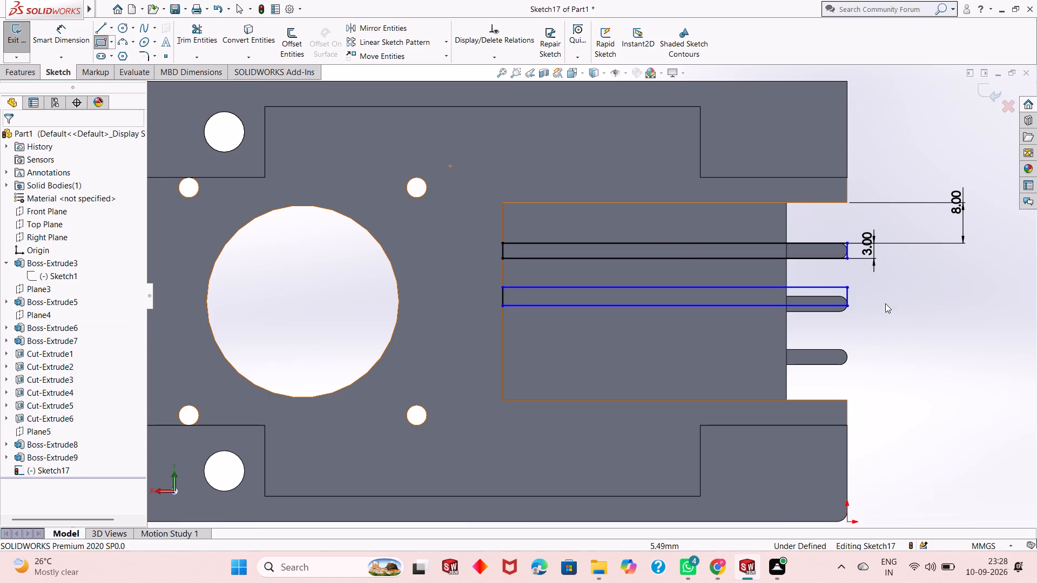
{"action": "key", "text": "Escape"}
{"action": "key", "text": "Escape"}
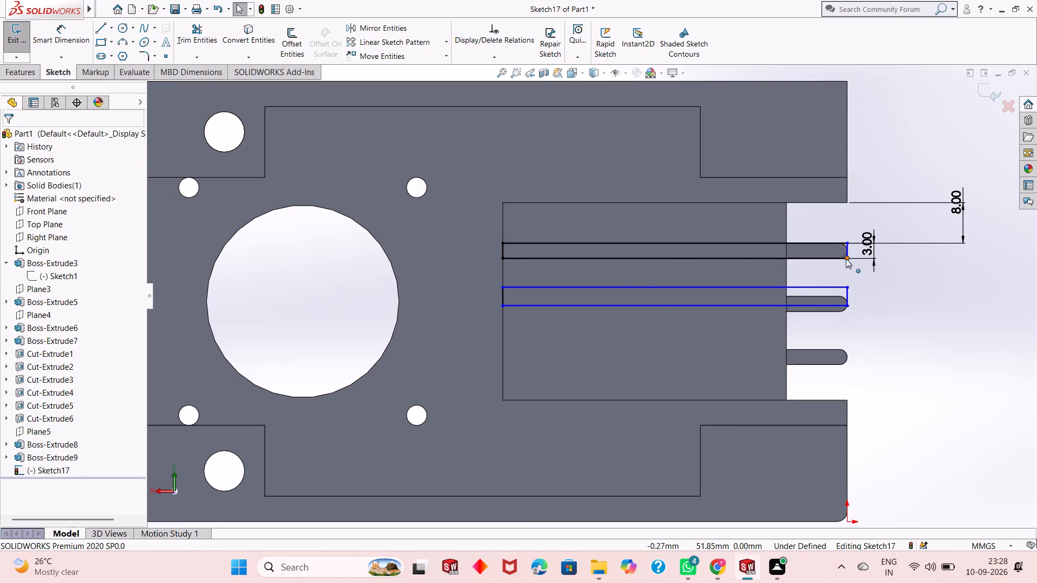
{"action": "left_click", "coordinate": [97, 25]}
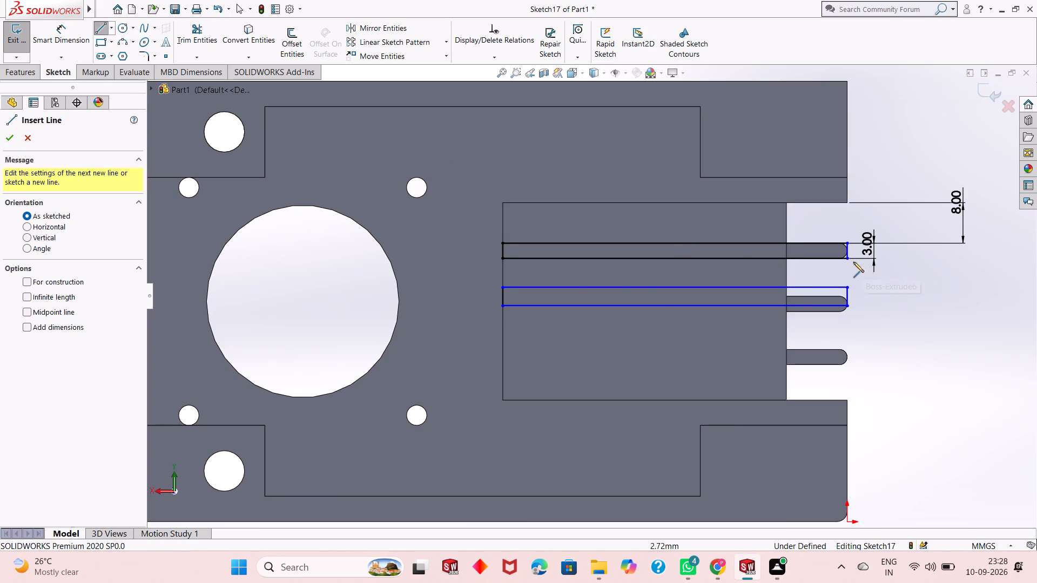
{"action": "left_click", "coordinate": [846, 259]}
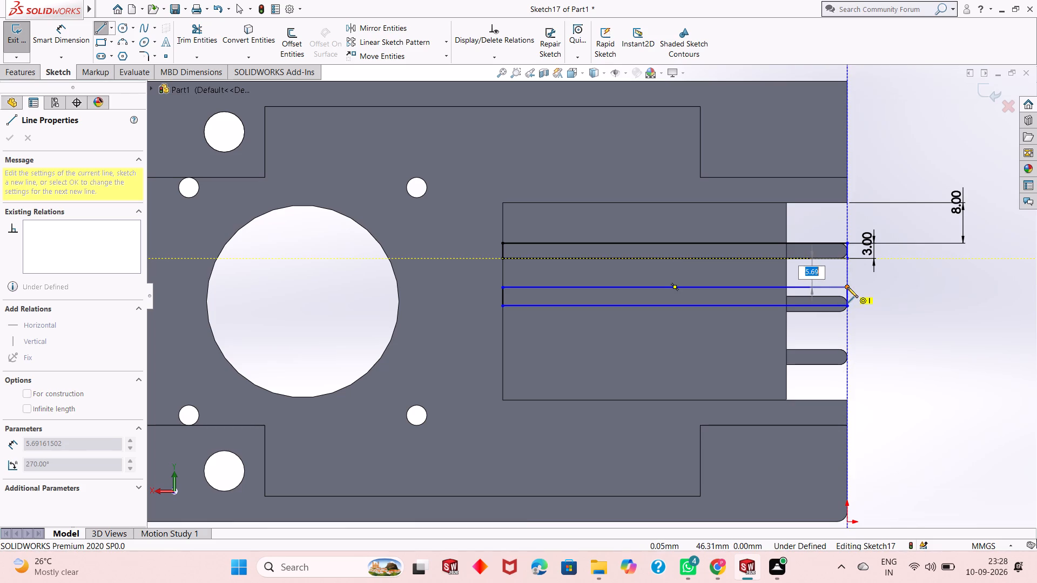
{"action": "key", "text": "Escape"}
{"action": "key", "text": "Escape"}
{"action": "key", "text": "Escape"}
Dimension the second rectangle's height at 3 mm.
{"action": "left_click", "coordinate": [63, 35]}
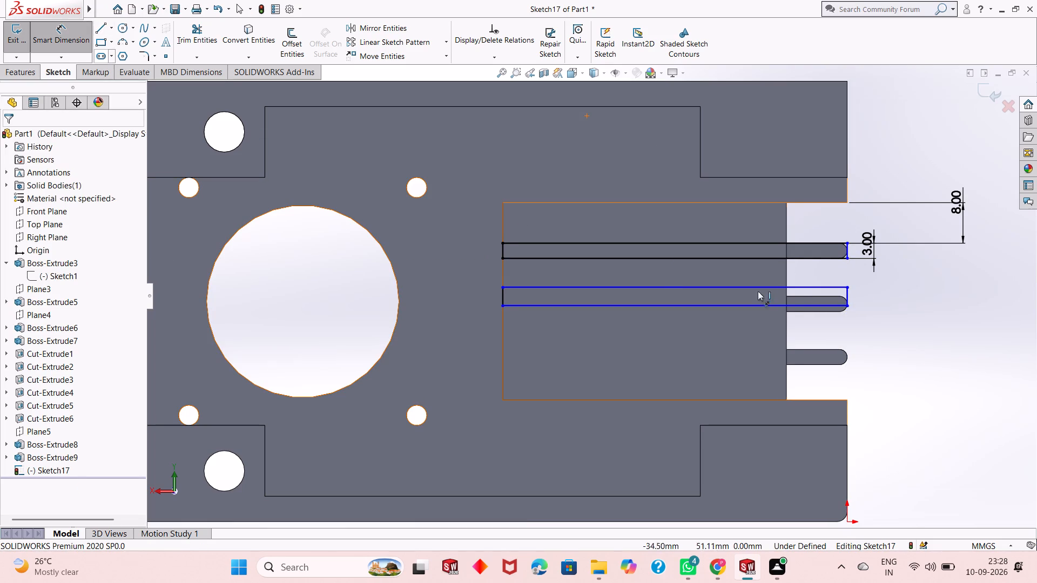
{"action": "left_click", "coordinate": [845, 295]}
{"action": "left_click", "coordinate": [906, 295]}
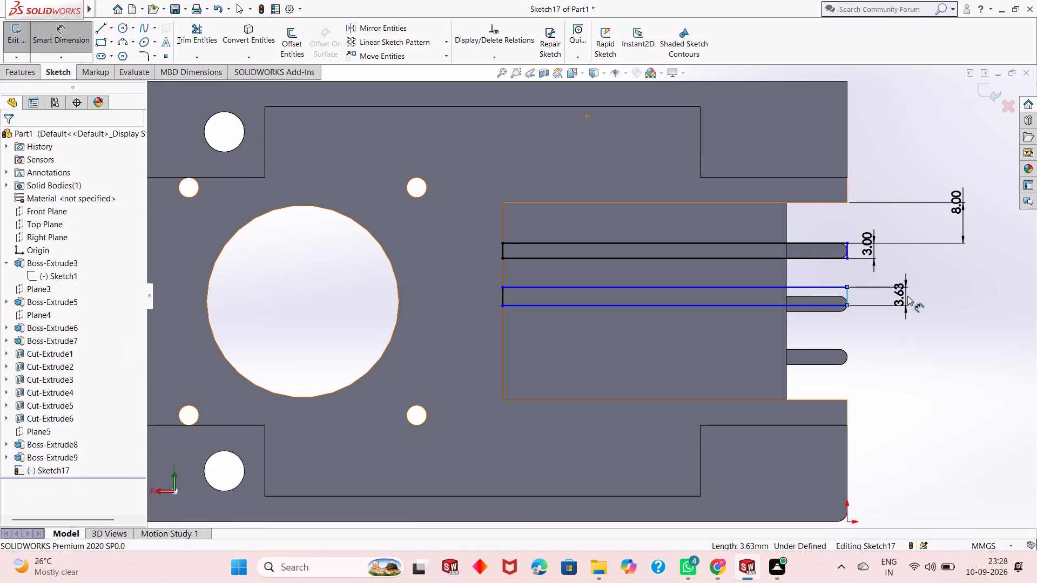
{"action": "key", "text": "3"}
{"action": "key", "text": "Return"}
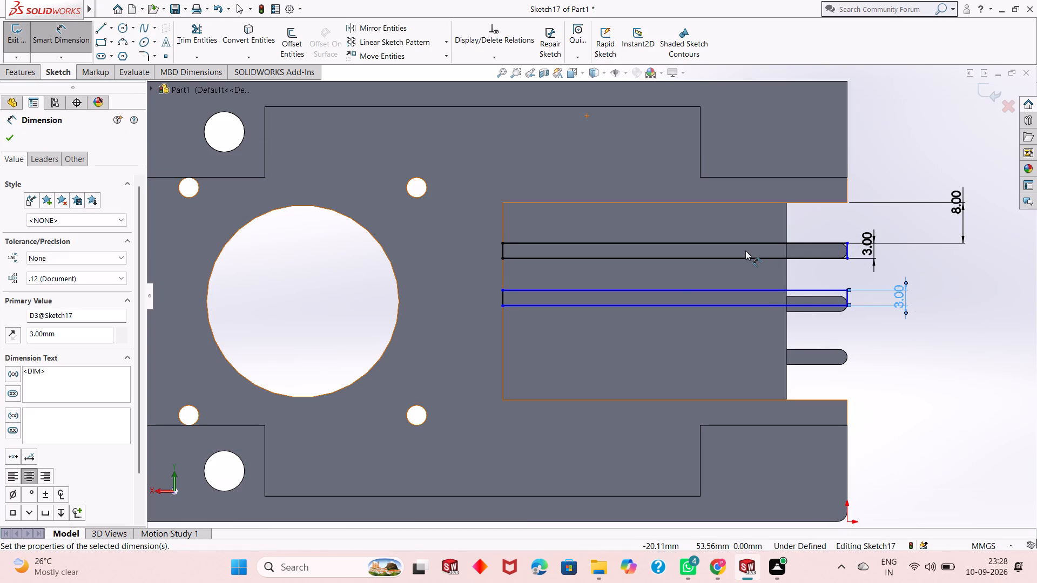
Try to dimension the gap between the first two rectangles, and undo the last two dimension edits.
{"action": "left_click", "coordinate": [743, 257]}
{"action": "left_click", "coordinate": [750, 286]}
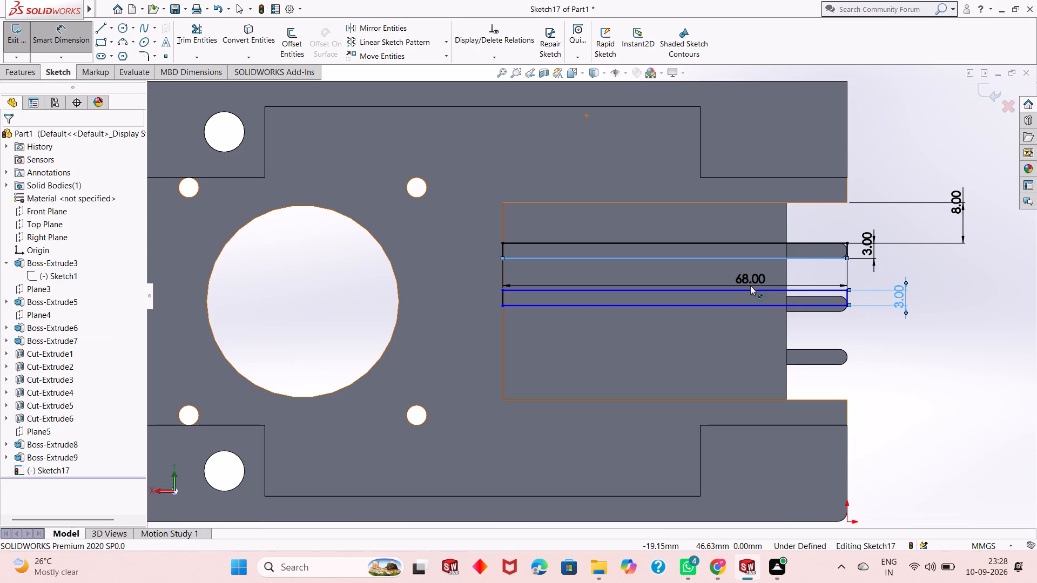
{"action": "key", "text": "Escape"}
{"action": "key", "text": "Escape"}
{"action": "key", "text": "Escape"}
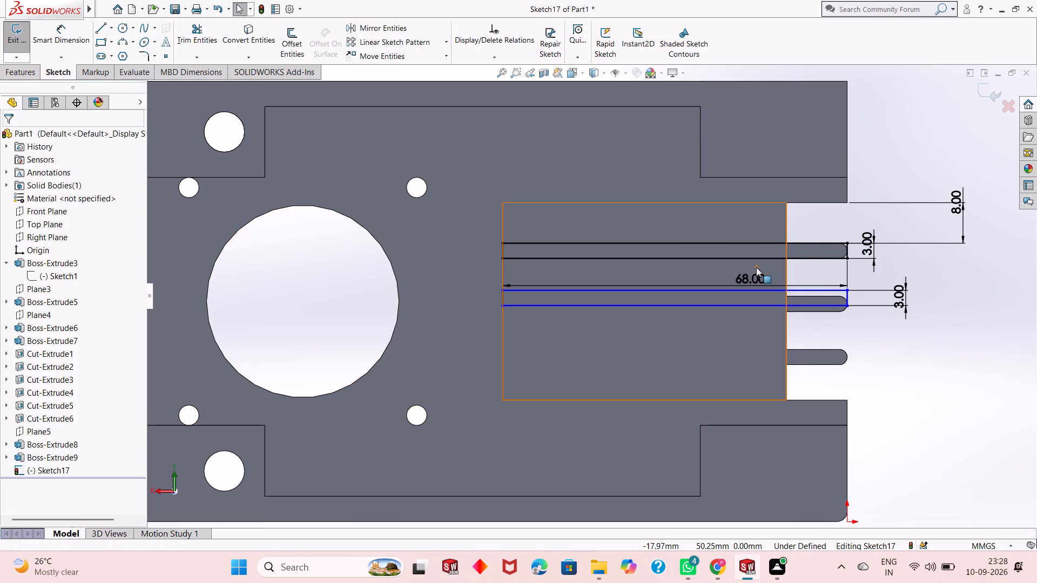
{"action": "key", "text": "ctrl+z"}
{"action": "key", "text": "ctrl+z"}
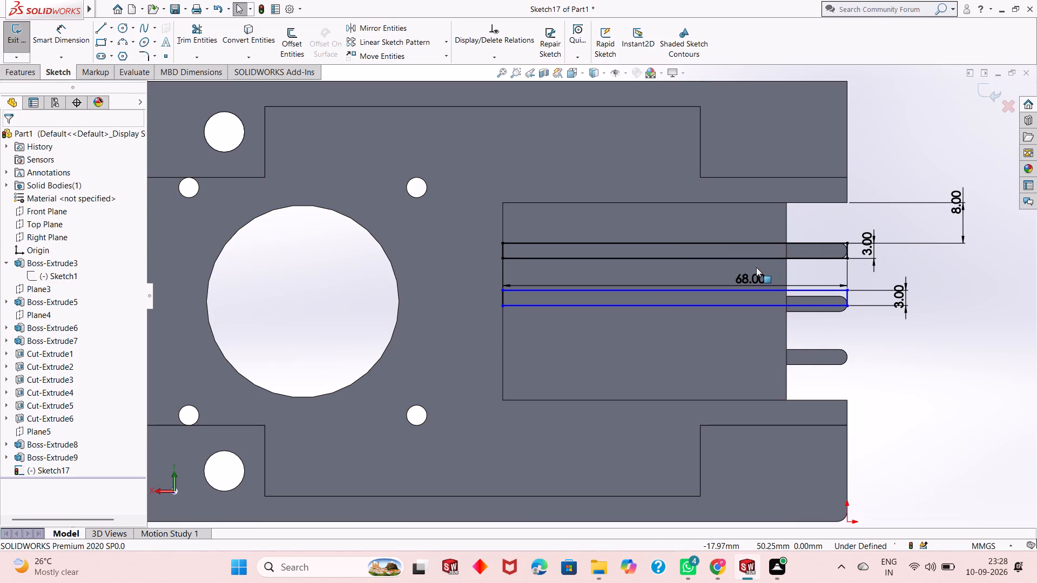
Dimension the gap between the first rectangle's lower edge and the second rectangle's upper edge at 7.5 mm.
{"action": "left_click", "coordinate": [61, 26]}
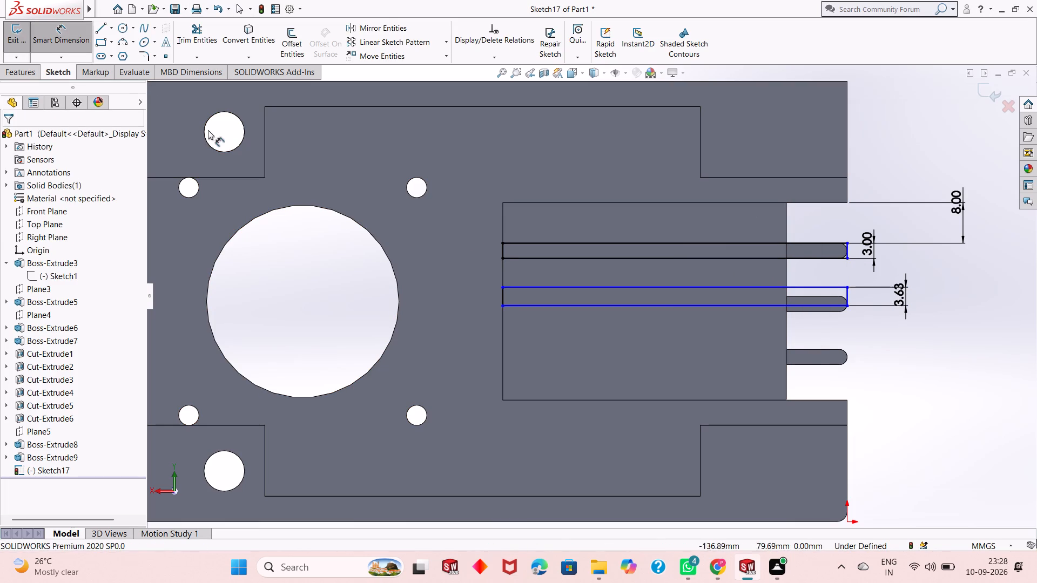
{"action": "left_click", "coordinate": [742, 260]}
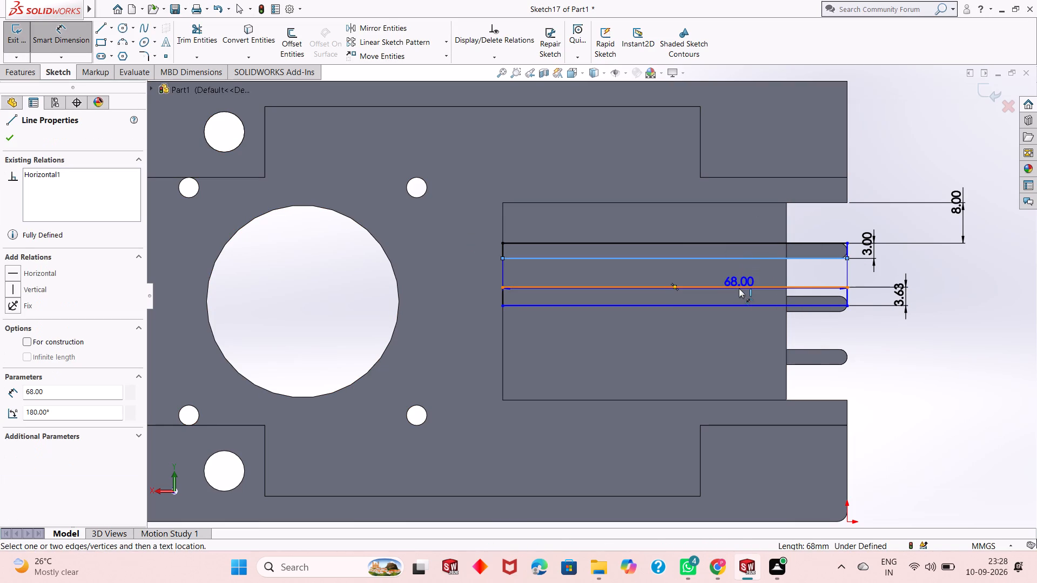
{"action": "left_click", "coordinate": [739, 288]}
{"action": "left_click", "coordinate": [940, 275]}
{"action": "type", "text": "7.5"}
{"action": "key", "text": "Return"}
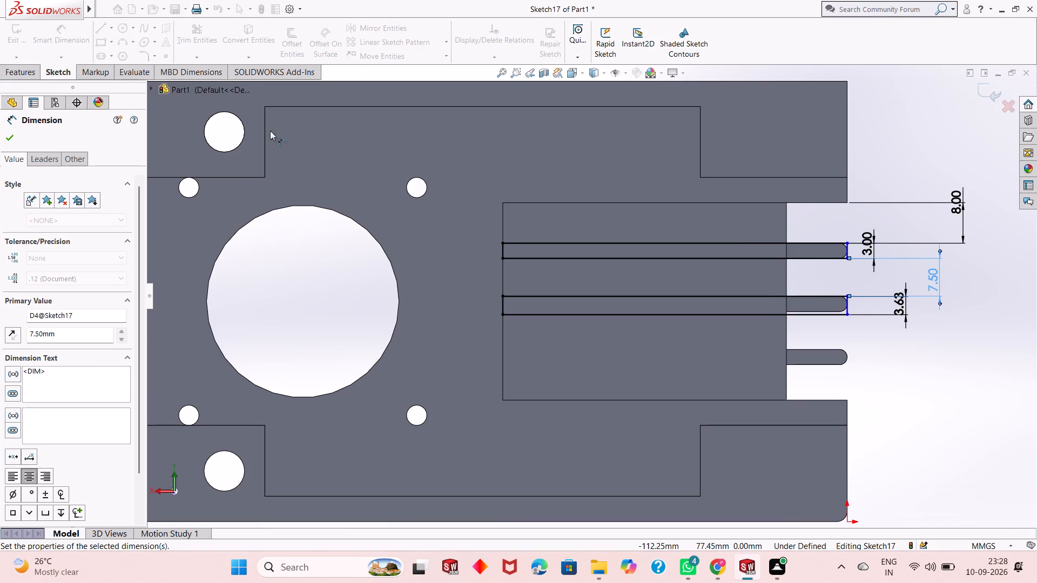
{"action": "key", "text": "Escape"}
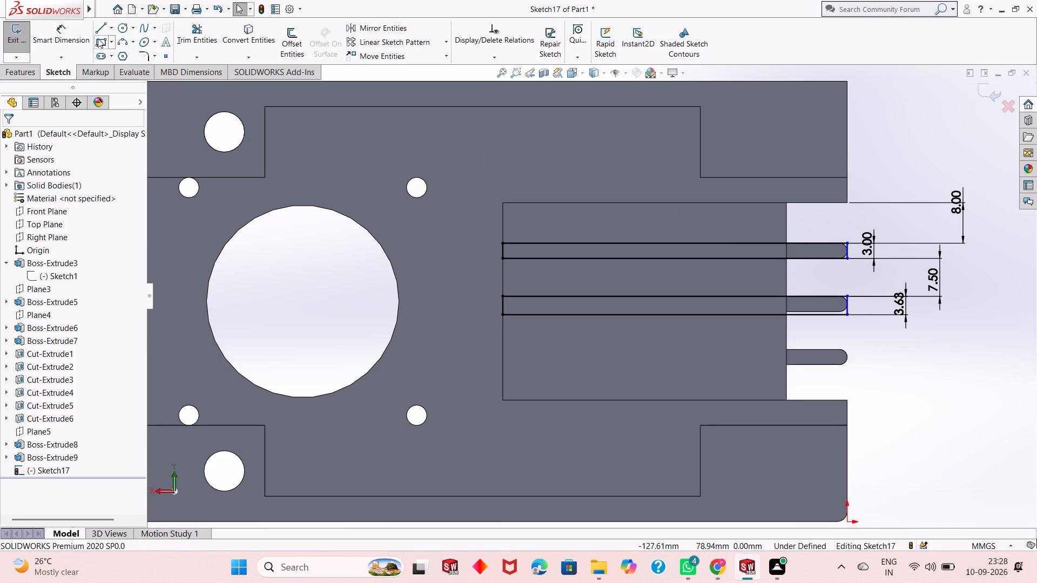
Sketch a third corner rectangle about 68 mm by 2.9 mm over the lowest rib, from the recess's inner vertical edge to the plate's outer edge.
{"action": "left_click", "coordinate": [98, 38]}
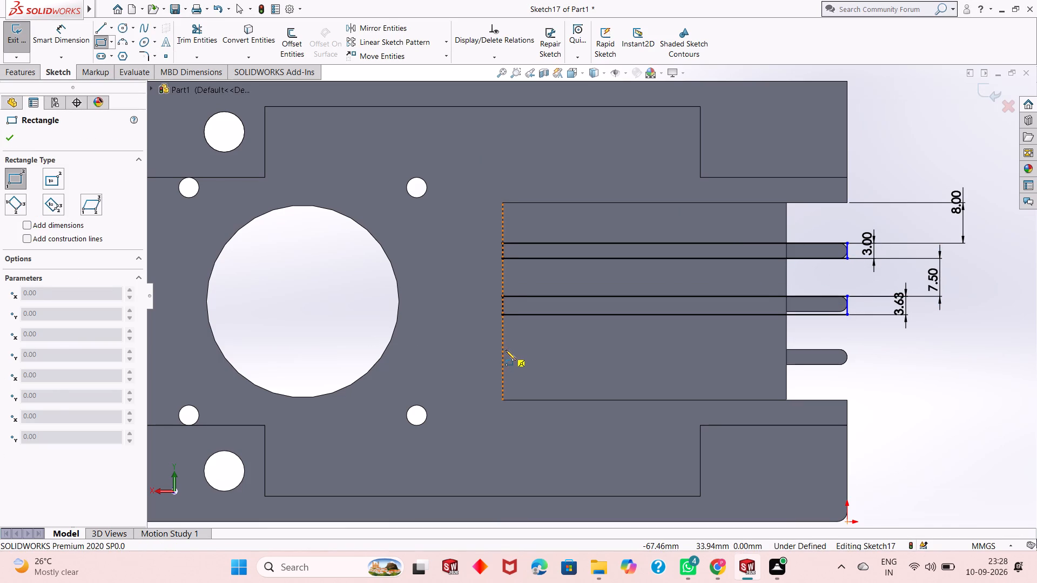
{"action": "left_click", "coordinate": [506, 350]}
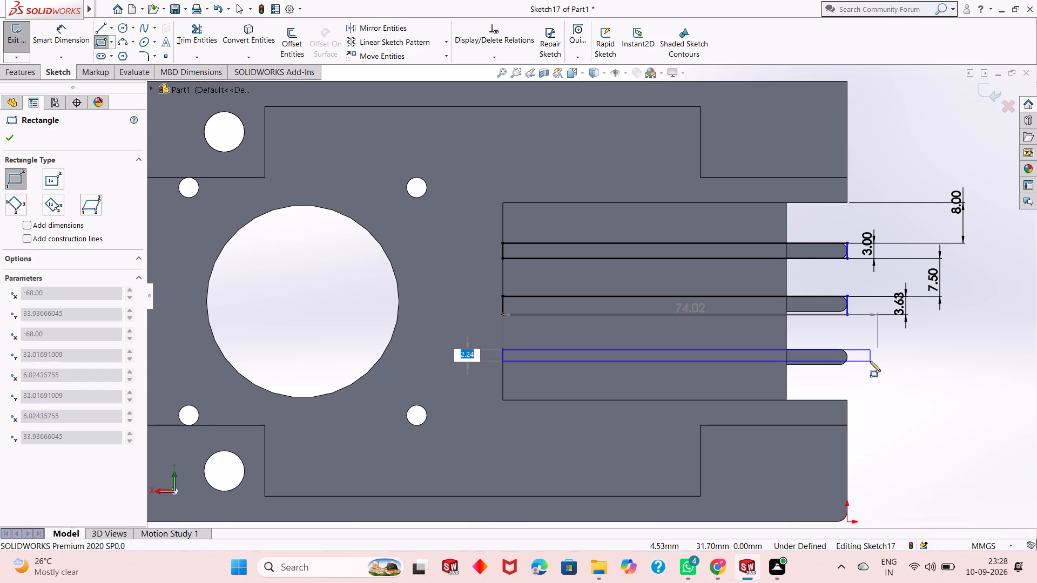
{"action": "left_click", "coordinate": [849, 364]}
{"action": "key", "text": "Escape"}
{"action": "key", "text": "Escape"}
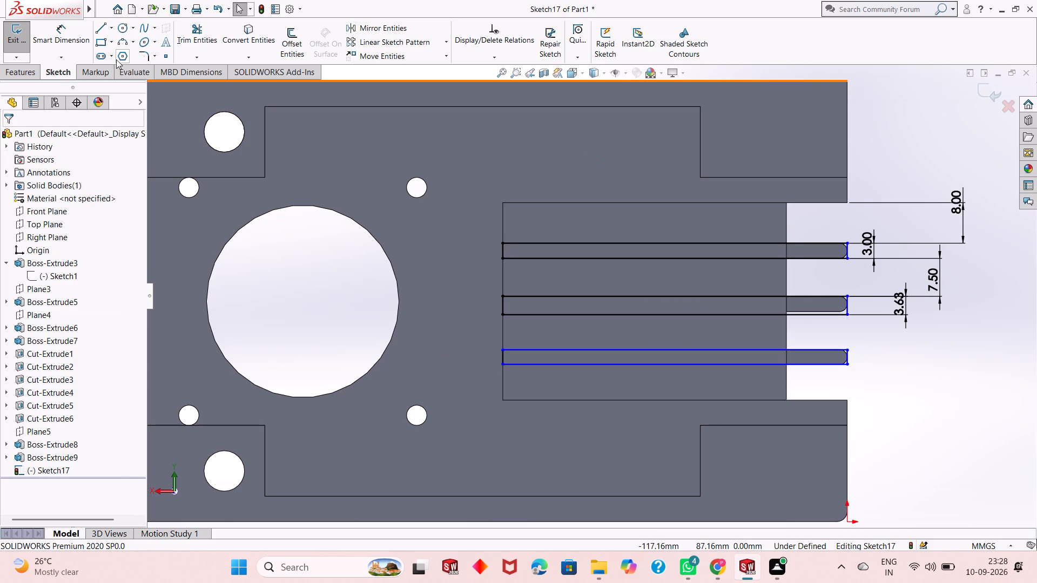
Dimension the third rectangle's height at 3 mm.
{"action": "left_click", "coordinate": [41, 38]}
{"action": "left_click", "coordinate": [851, 358]}
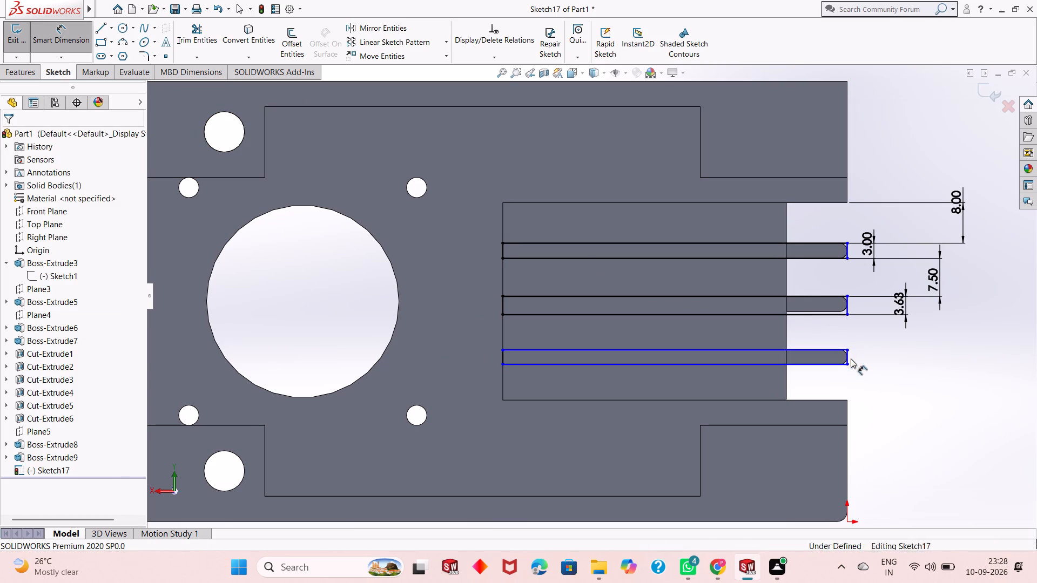
{"action": "left_click", "coordinate": [847, 358]}
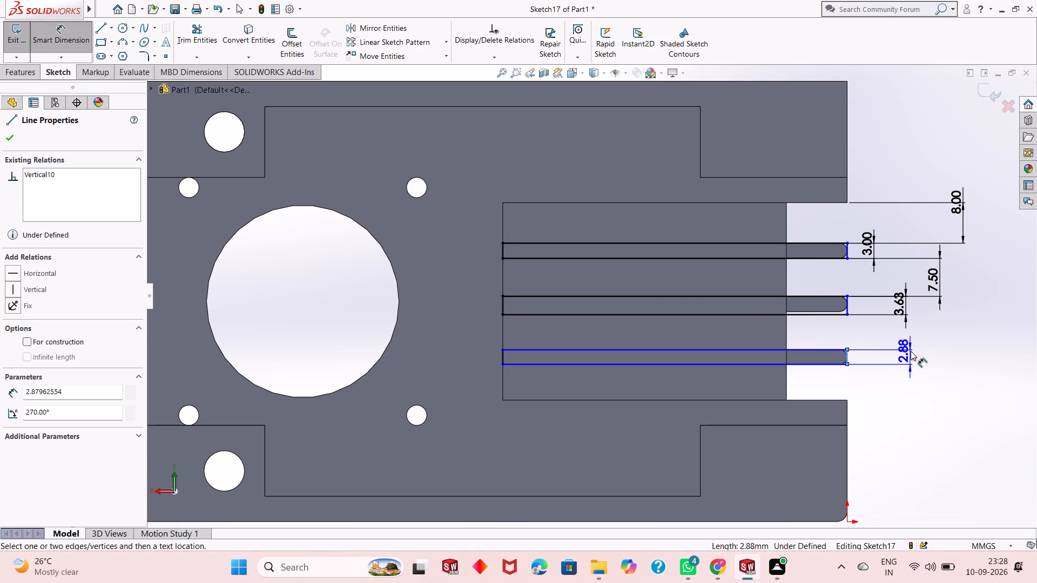
{"action": "left_click", "coordinate": [911, 351]}
{"action": "key", "text": "3"}
{"action": "key", "text": "Return"}
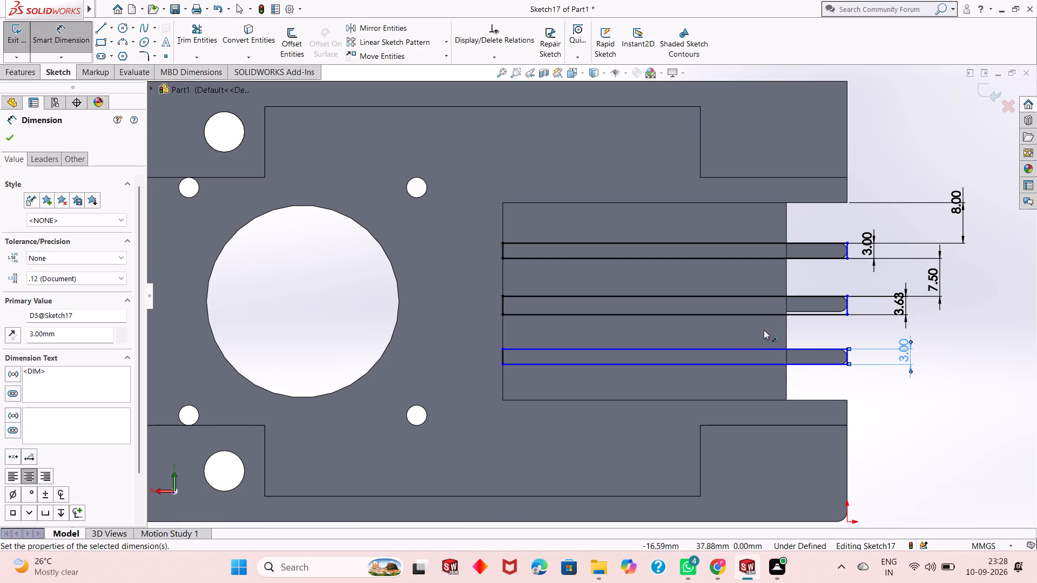
Dimension the gap between the second rectangle's lower edge and the third rectangle's upper edge at 7.5 mm.
{"action": "left_click", "coordinate": [765, 314]}
{"action": "left_click", "coordinate": [762, 348]}
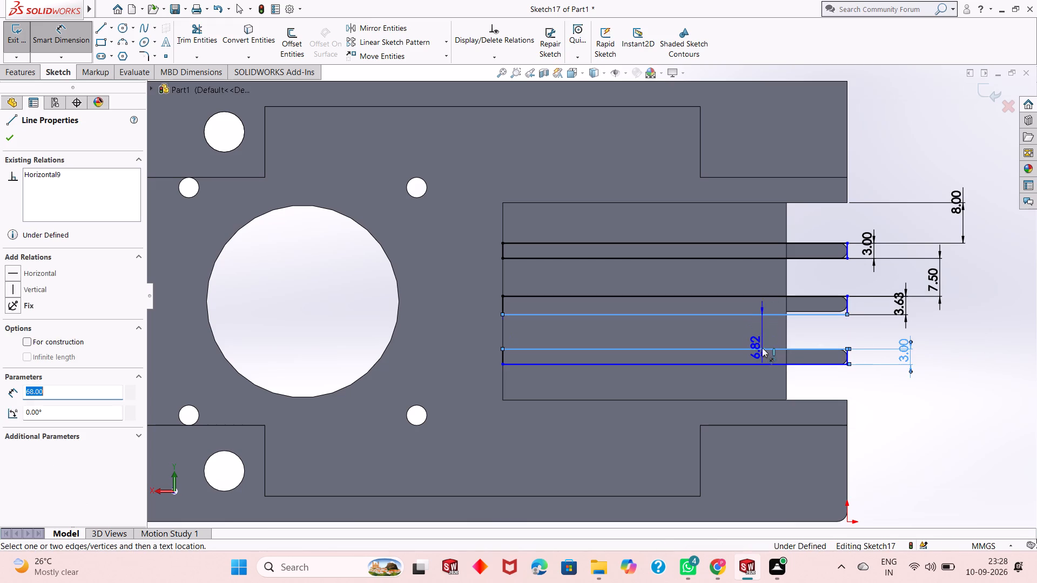
{"action": "left_click", "coordinate": [960, 334]}
{"action": "type", "text": "7.5"}
{"action": "key", "text": "Return"}
{"action": "key", "text": "Escape"}
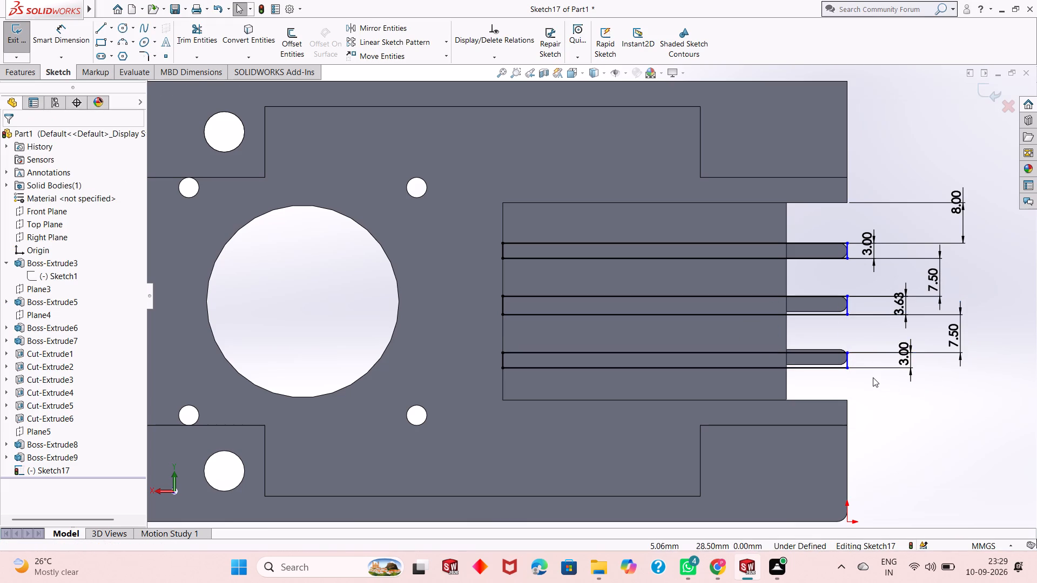
Examine how the three sketched rectangles line up with the existing round-ended ribs, square-on and from both sides of the plate.
{"action": "scroll", "coordinate": [865, 369], "scroll_direction": "down", "scroll_amount": 2}
{"action": "middle_click_drag", "start_coordinate": [856, 369], "coordinate": [803, 377]}
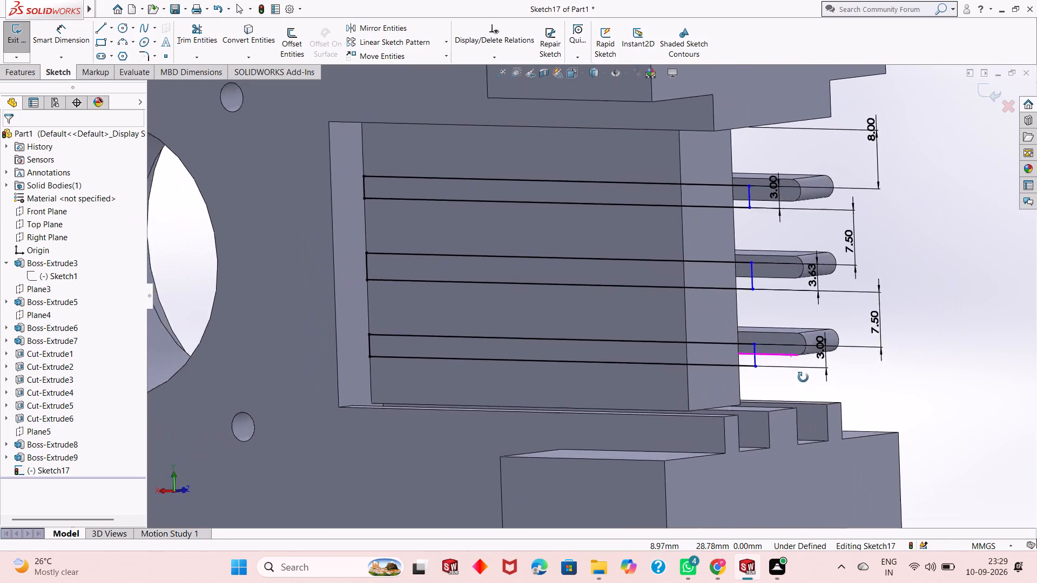
{"action": "middle_click_drag", "start_coordinate": [803, 377], "coordinate": [835, 374]}
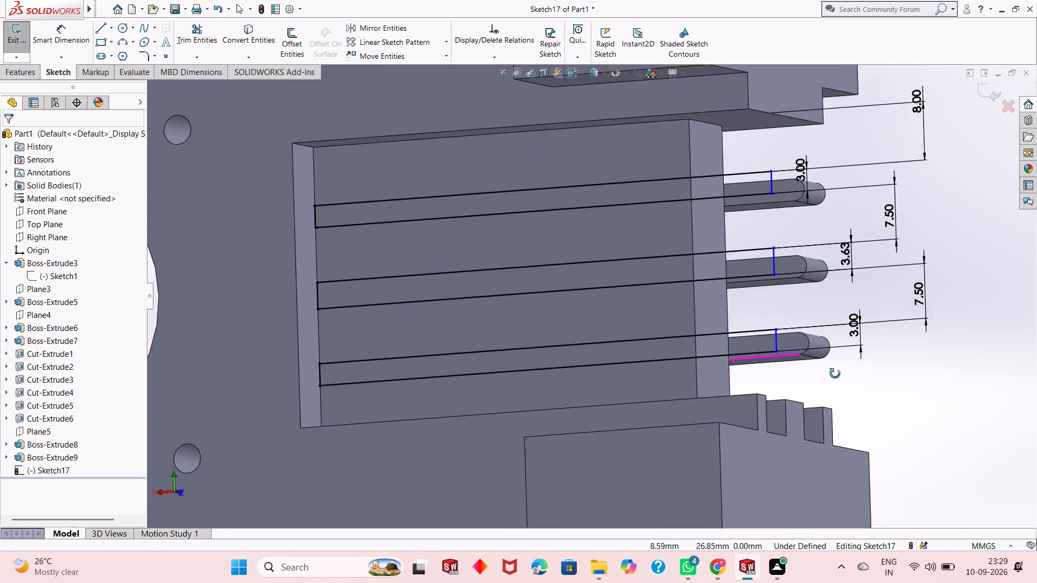
{"action": "middle_click_drag", "start_coordinate": [835, 374], "coordinate": [873, 386]}
{"action": "key", "text": "ctrl+8"}
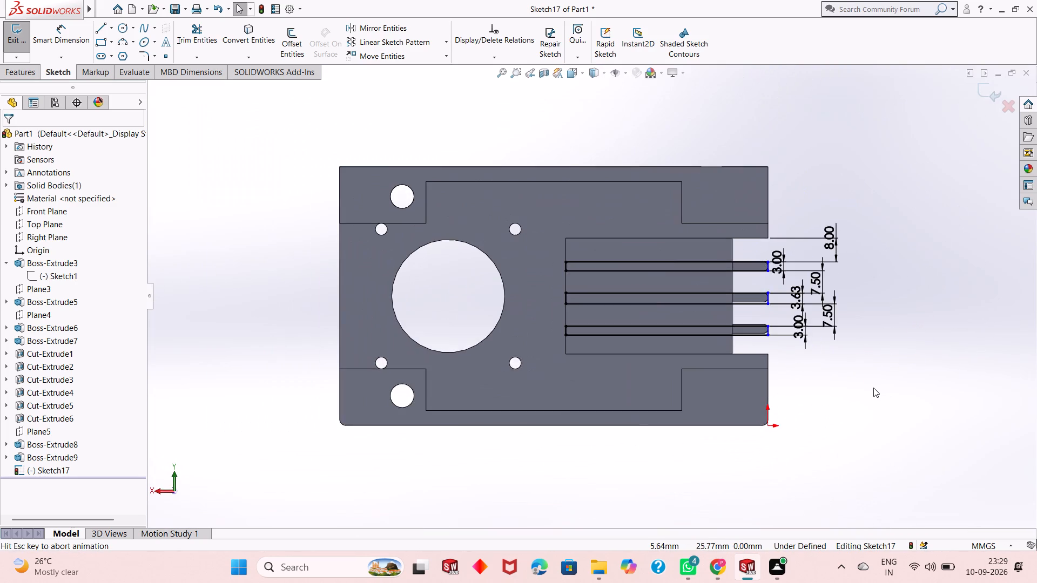
{"action": "scroll", "coordinate": [765, 309], "scroll_direction": "down", "scroll_amount": 3}
{"action": "scroll", "coordinate": [743, 238], "scroll_direction": "down", "scroll_amount": 6}
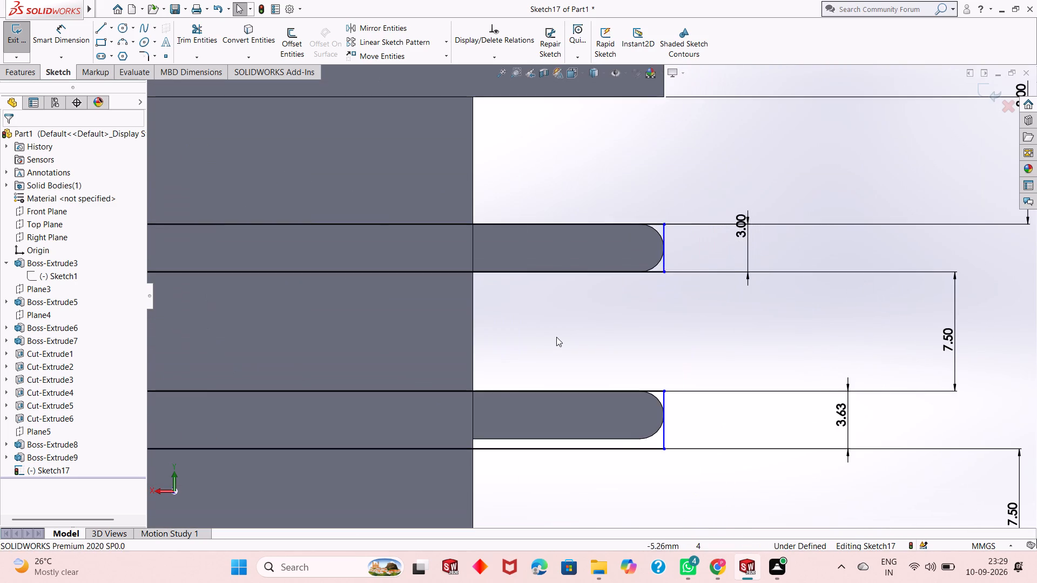
{"action": "scroll", "coordinate": [555, 338], "scroll_direction": "up", "scroll_amount": 2}
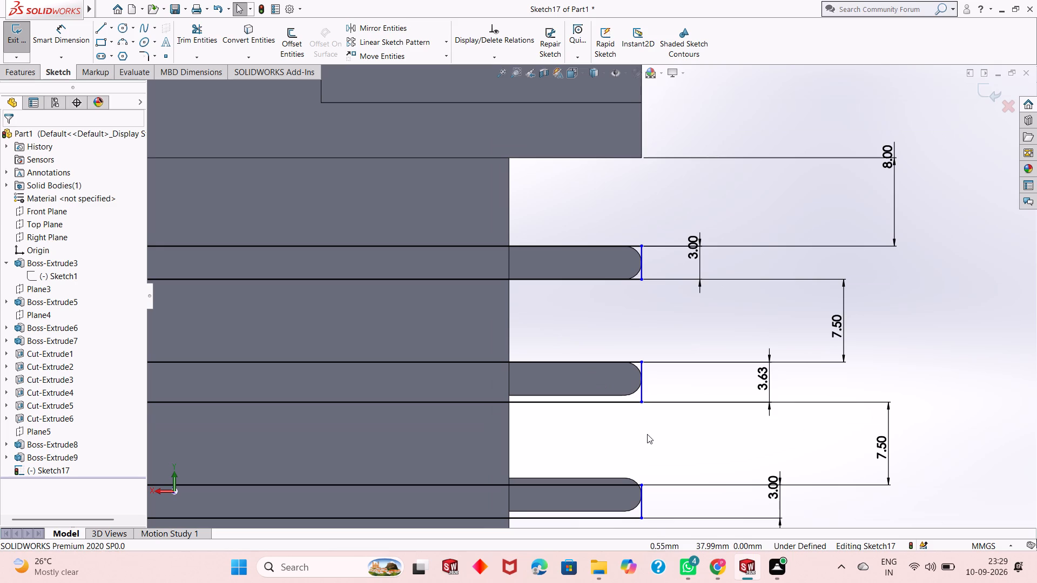
{"action": "scroll", "coordinate": [643, 434], "scroll_direction": "up", "scroll_amount": 2}
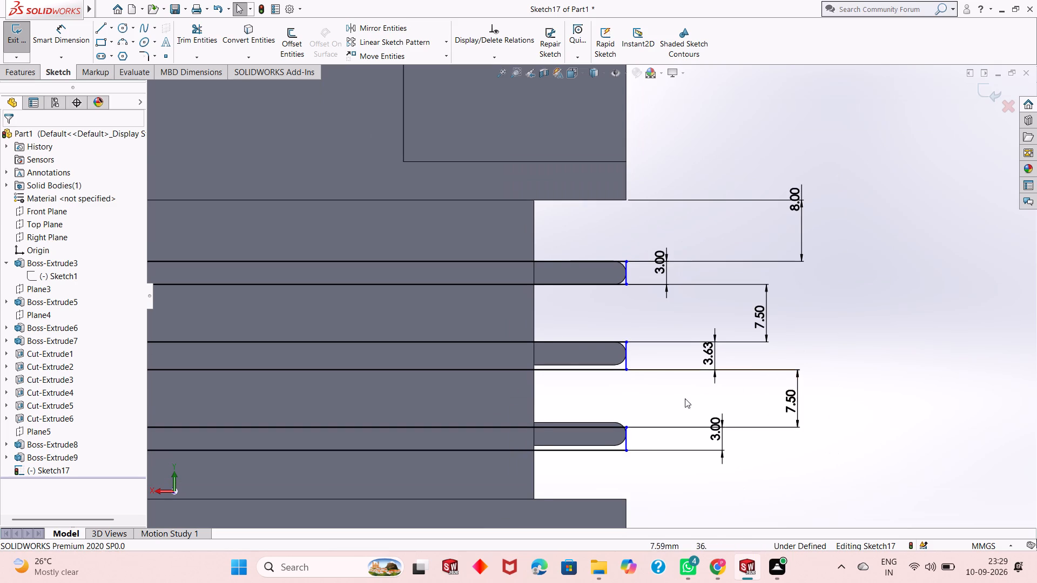
{"action": "scroll", "coordinate": [662, 394], "scroll_direction": "up", "scroll_amount": 1}
{"action": "middle_click_drag", "start_coordinate": [756, 340], "coordinate": [569, 365]}
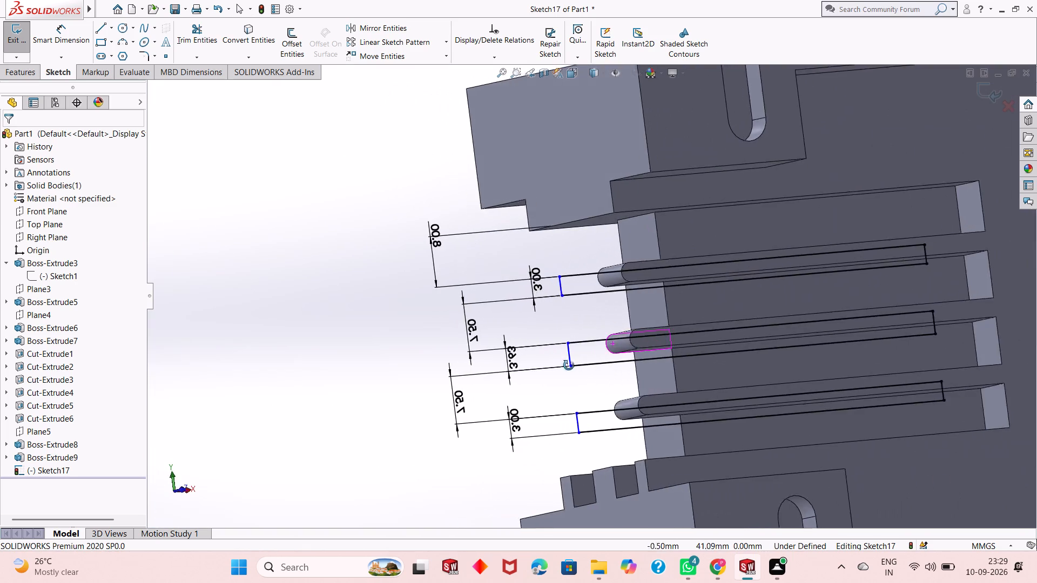
{"action": "middle_click_drag", "start_coordinate": [569, 365], "coordinate": [528, 387]}
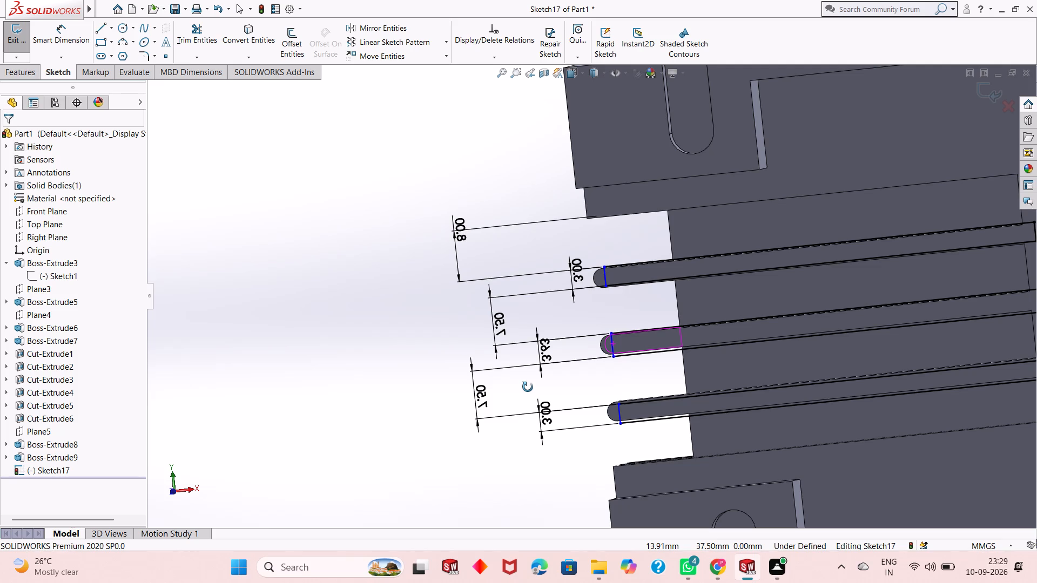
{"action": "middle_click_drag", "start_coordinate": [528, 387], "coordinate": [532, 389]}
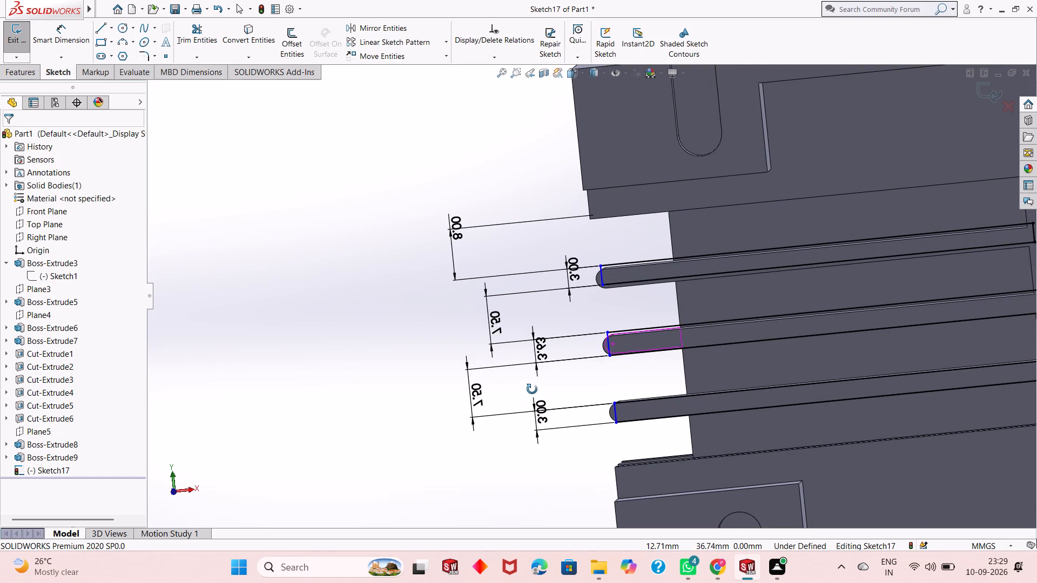
{"action": "middle_click_drag", "start_coordinate": [532, 389], "coordinate": [723, 379]}
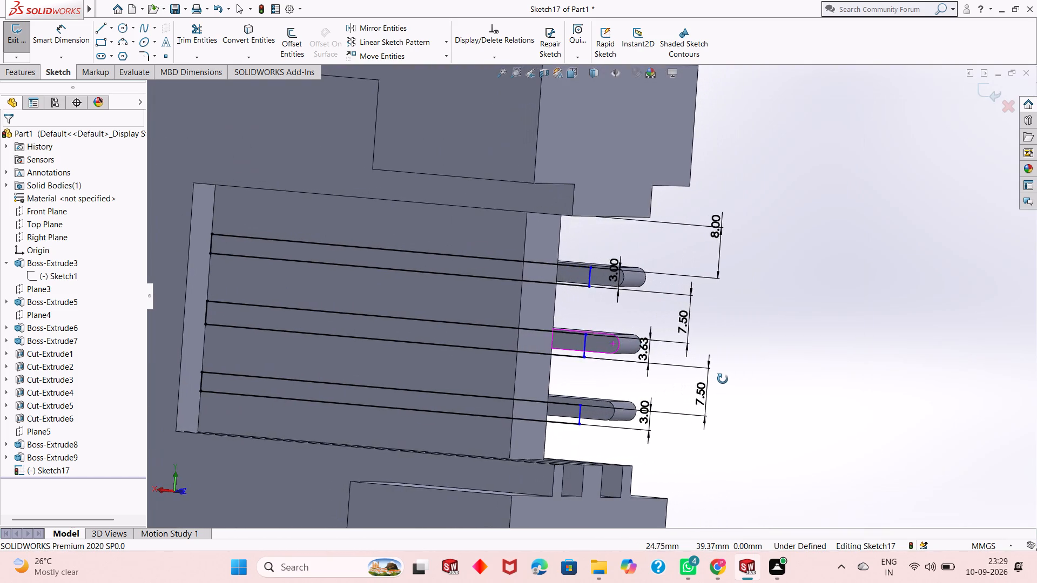
{"action": "middle_click_drag", "start_coordinate": [723, 379], "coordinate": [747, 352]}
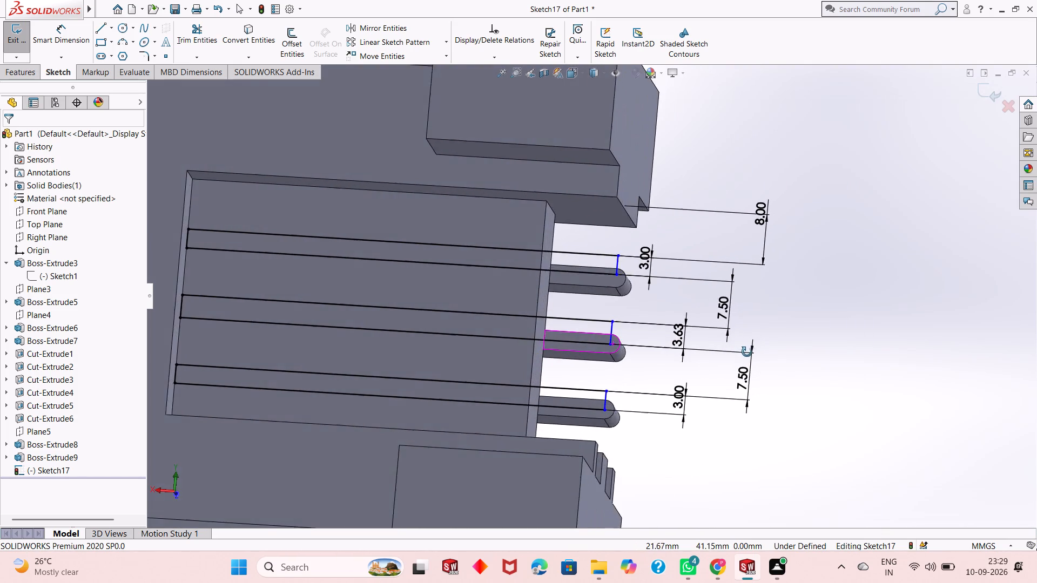
Set the middle rectangle's height to 3 mm.
{"action": "middle_click_drag", "start_coordinate": [747, 352], "coordinate": [725, 367]}
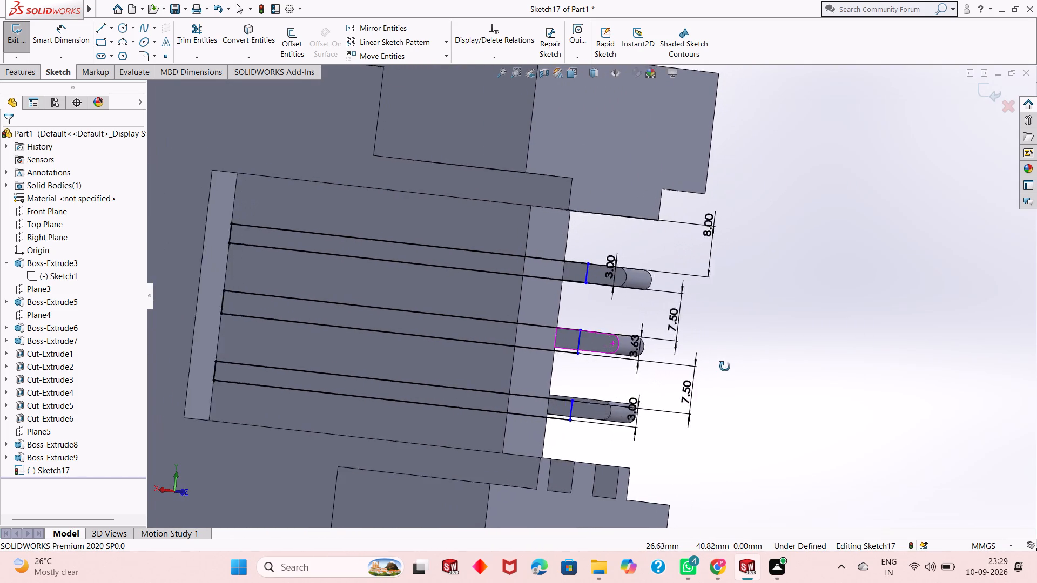
{"action": "middle_click_drag", "start_coordinate": [725, 367], "coordinate": [728, 364]}
{"action": "key", "text": "ctrl+8"}
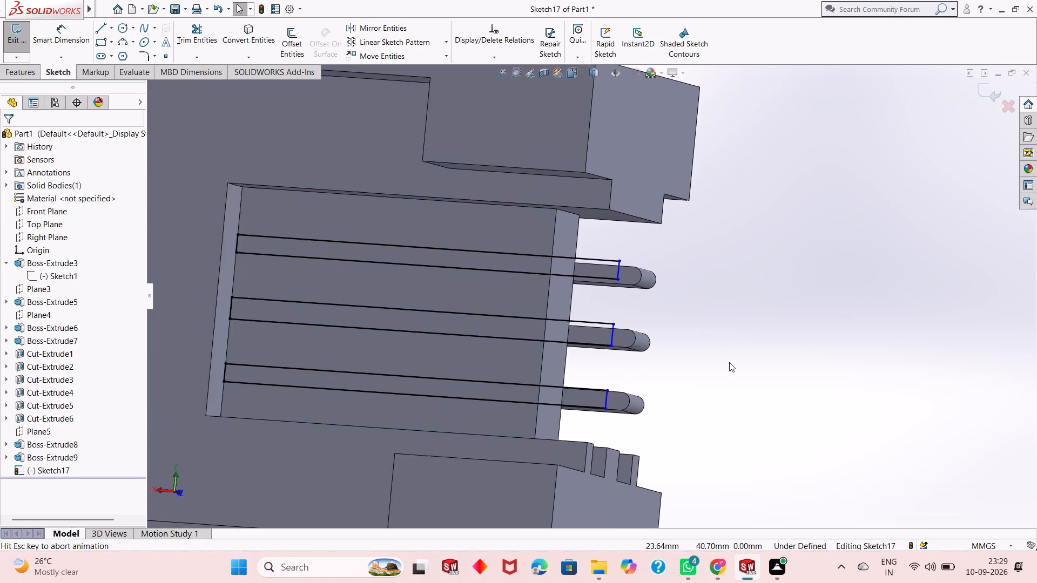
{"action": "scroll", "coordinate": [829, 314], "scroll_direction": "down", "scroll_amount": 4}
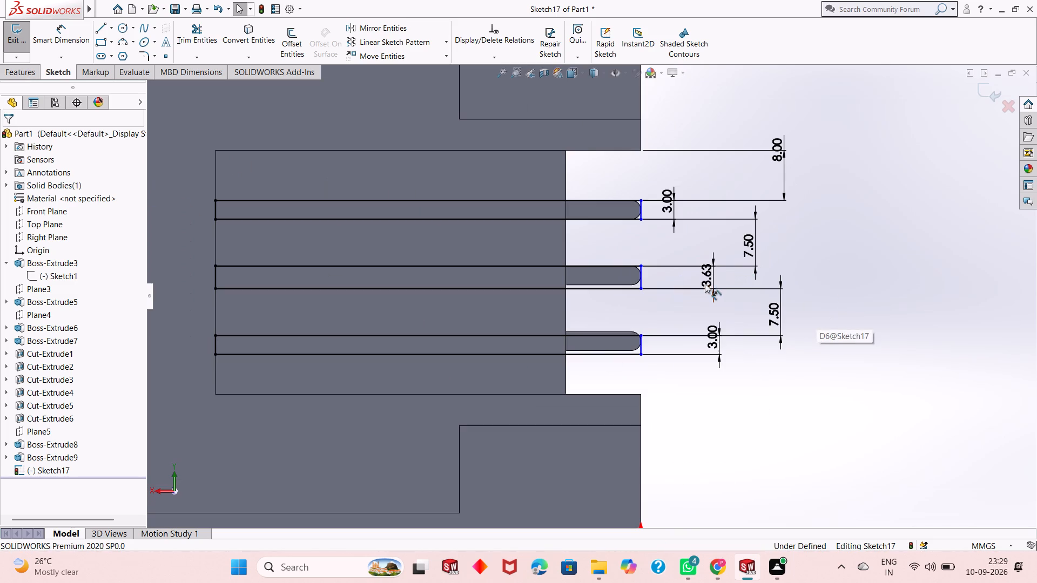
{"action": "double_click", "coordinate": [705, 283]}
{"action": "key", "text": "3"}
{"action": "key", "text": "Return"}
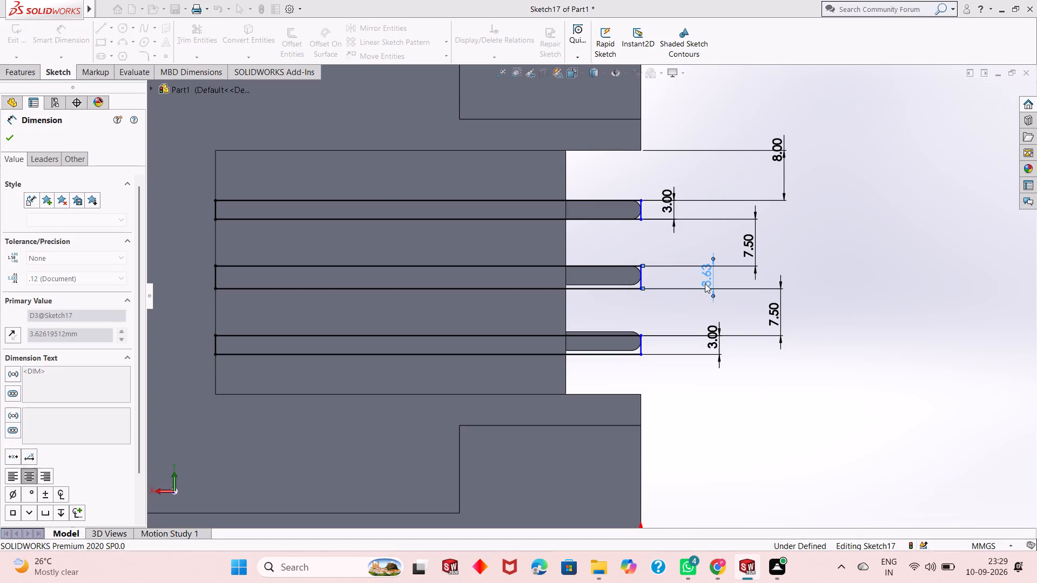
{"action": "key", "text": "Escape"}
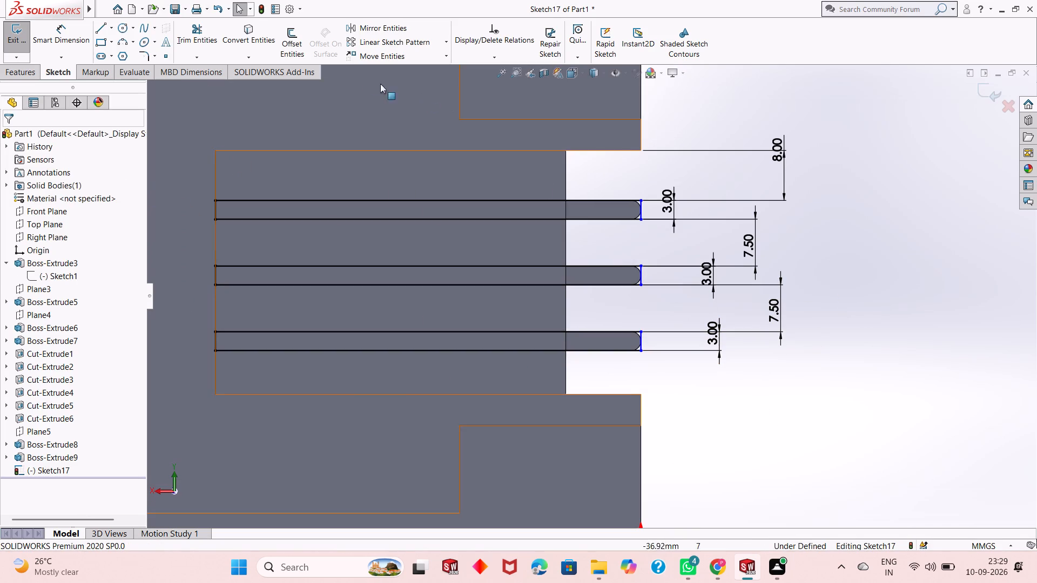
Sketch a circle about 2.8 mm in diameter near the top bar's outer end, tangent to the bar's lower edge.
{"action": "left_click", "coordinate": [122, 26]}
{"action": "scroll", "coordinate": [585, 188], "scroll_direction": "down", "scroll_amount": 1}
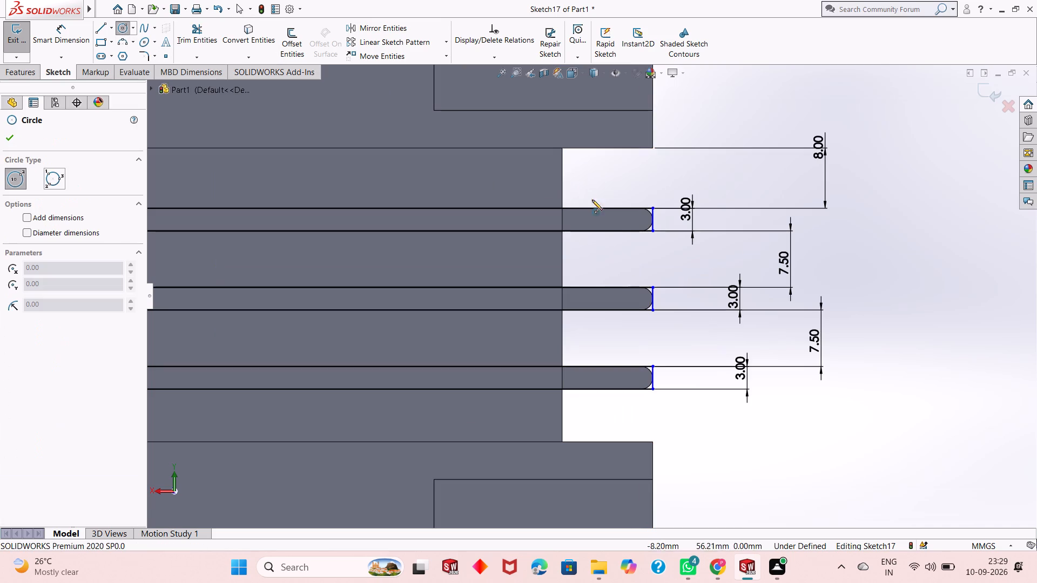
{"action": "left_click", "coordinate": [628, 220]}
{"action": "left_click", "coordinate": [630, 230]}
{"action": "key", "text": "Escape"}
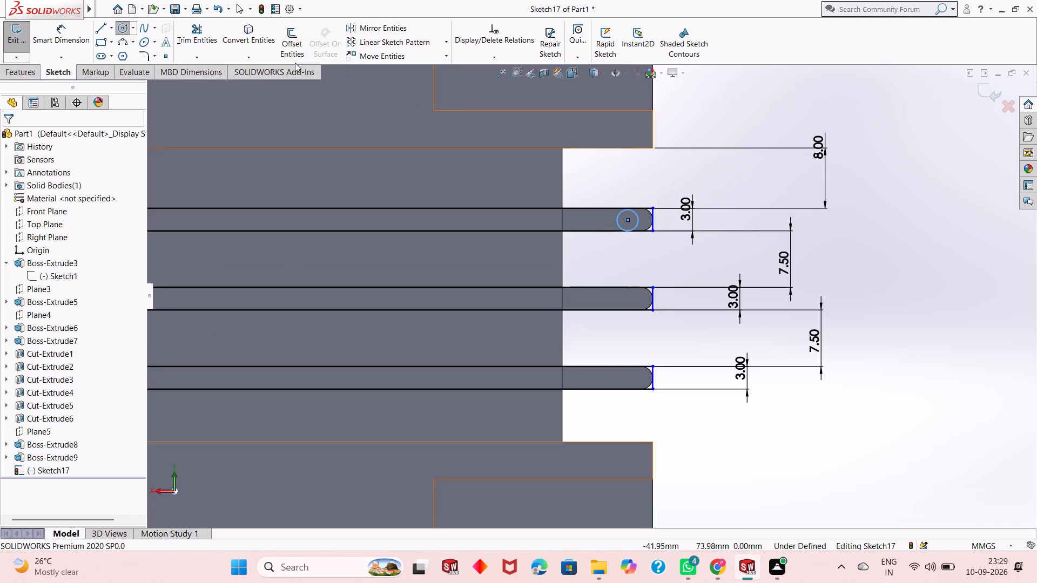
Dimension the top bar's circle at 3 mm diameter.
{"action": "left_click", "coordinate": [55, 38]}
{"action": "left_click", "coordinate": [619, 220]}
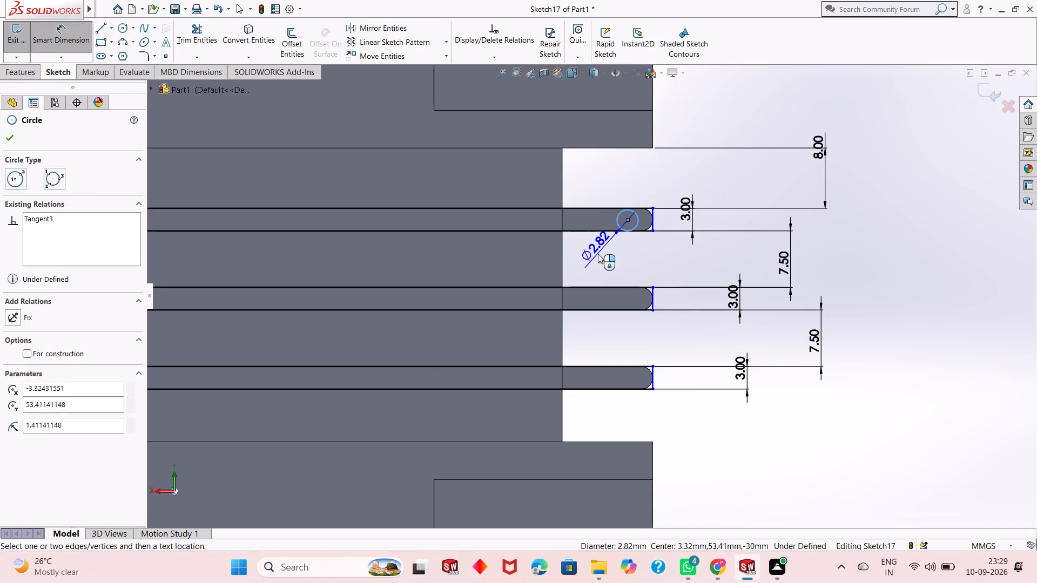
{"action": "left_click", "coordinate": [597, 254]}
{"action": "key", "text": "3"}
{"action": "key", "text": "Return"}
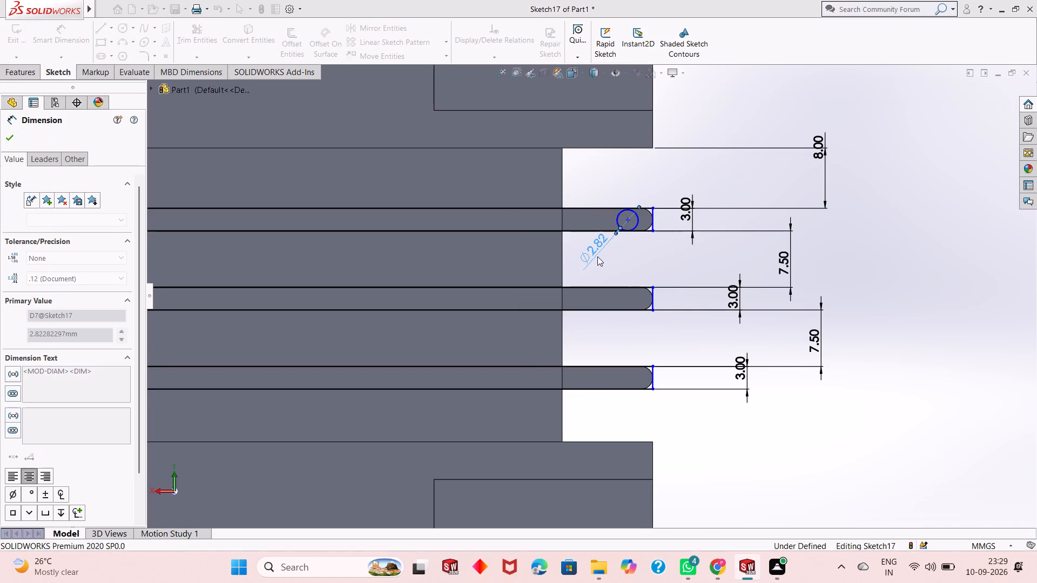
Dimension the top circle's centre at 1.5 mm from the bar's outer vertical edge.
{"action": "scroll", "coordinate": [656, 218], "scroll_direction": "down", "scroll_amount": 4}
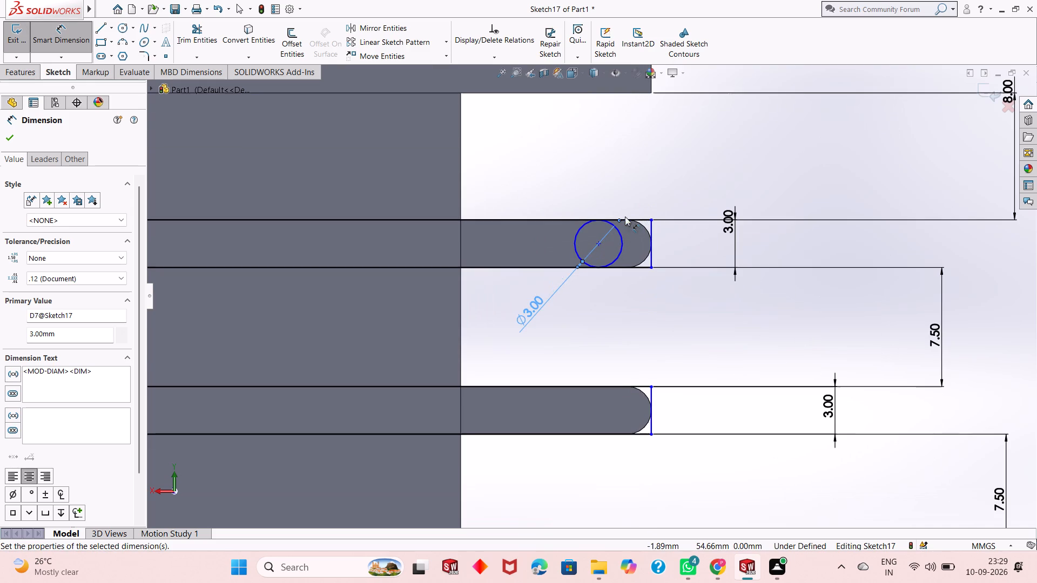
{"action": "left_click", "coordinate": [597, 241]}
{"action": "left_click", "coordinate": [652, 241]}
{"action": "left_click", "coordinate": [644, 308]}
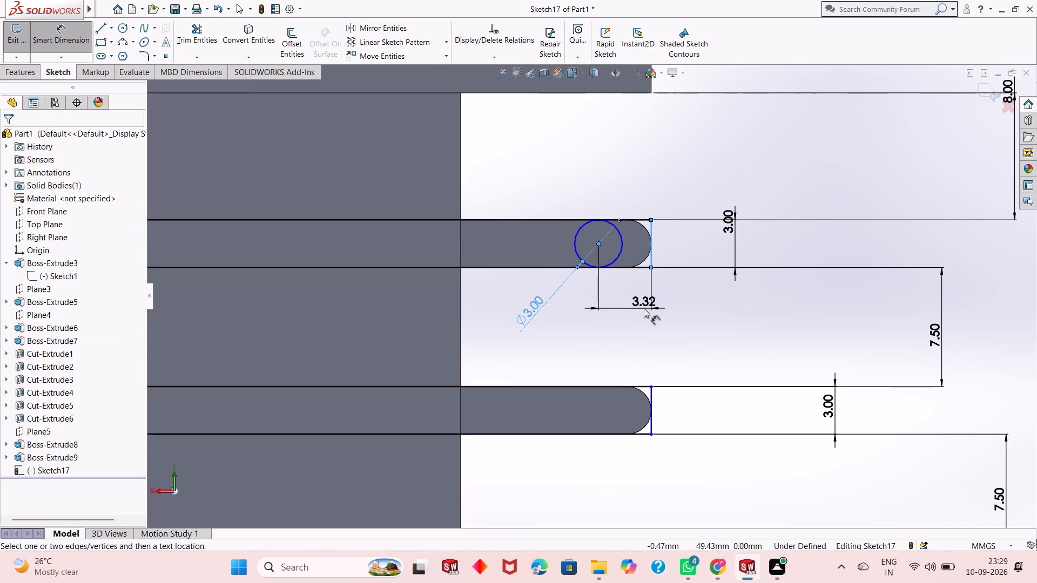
{"action": "type", "text": "1.5"}
{"action": "key", "text": "Return"}
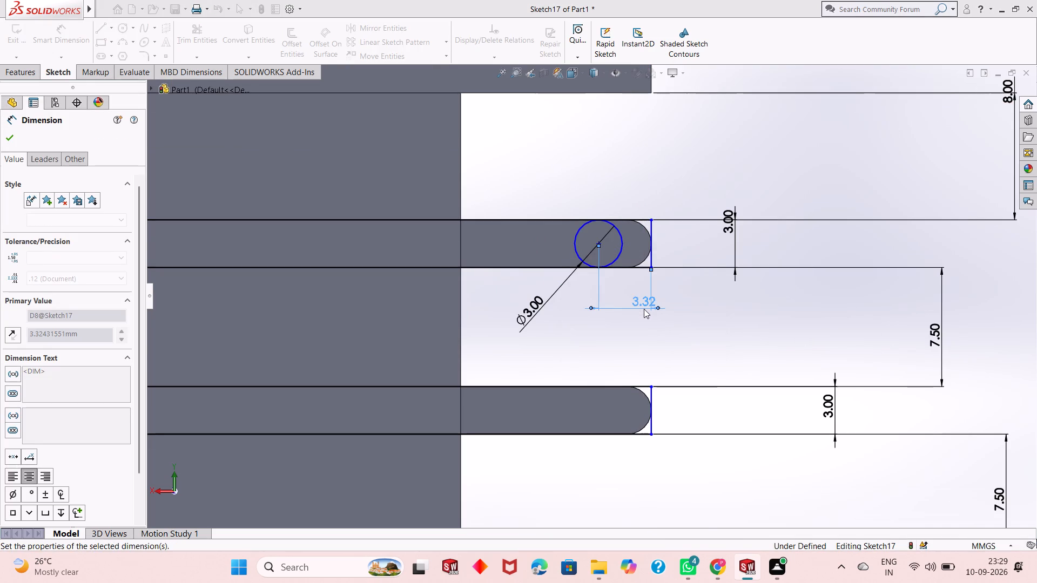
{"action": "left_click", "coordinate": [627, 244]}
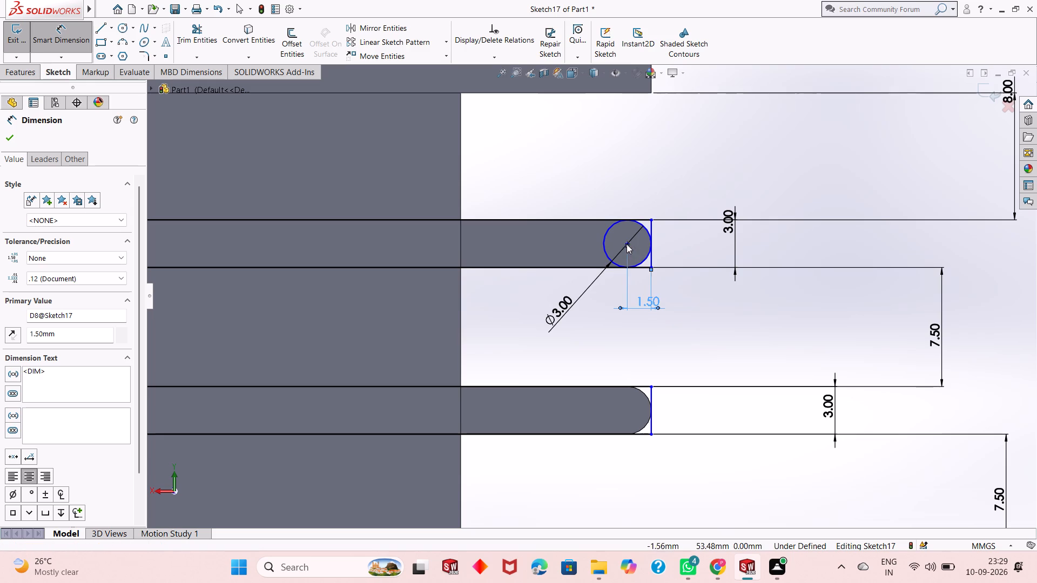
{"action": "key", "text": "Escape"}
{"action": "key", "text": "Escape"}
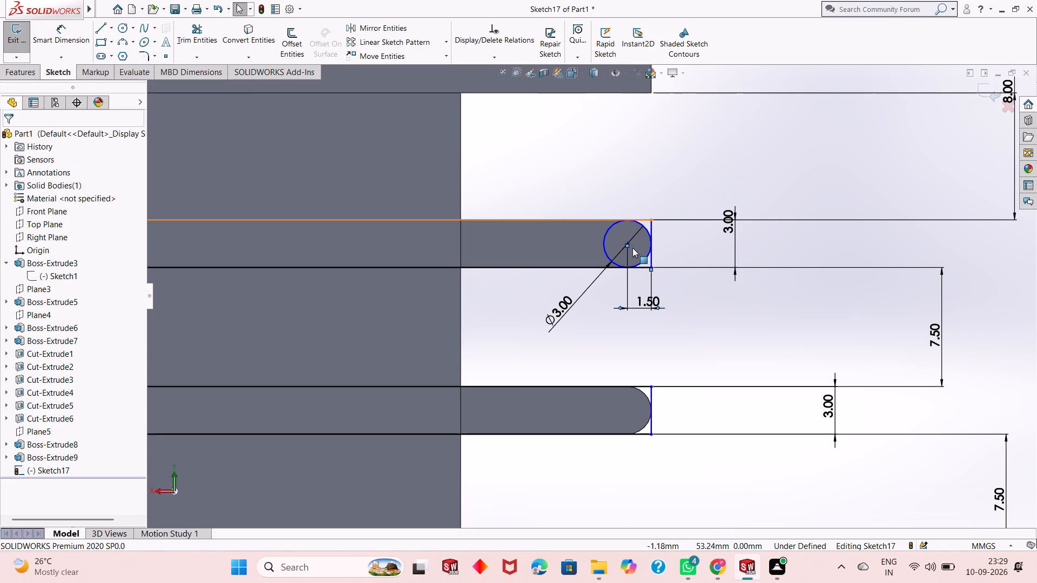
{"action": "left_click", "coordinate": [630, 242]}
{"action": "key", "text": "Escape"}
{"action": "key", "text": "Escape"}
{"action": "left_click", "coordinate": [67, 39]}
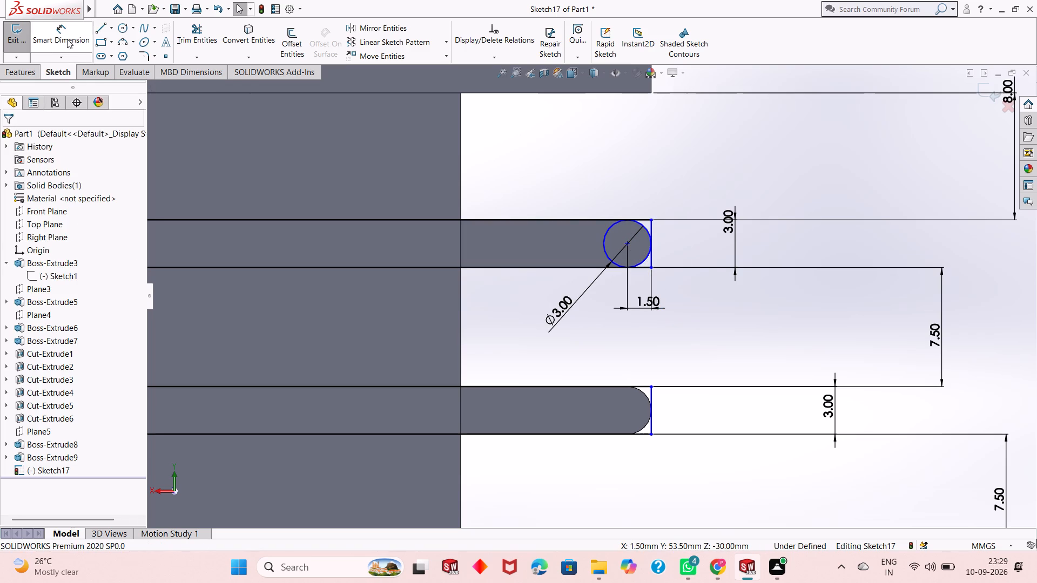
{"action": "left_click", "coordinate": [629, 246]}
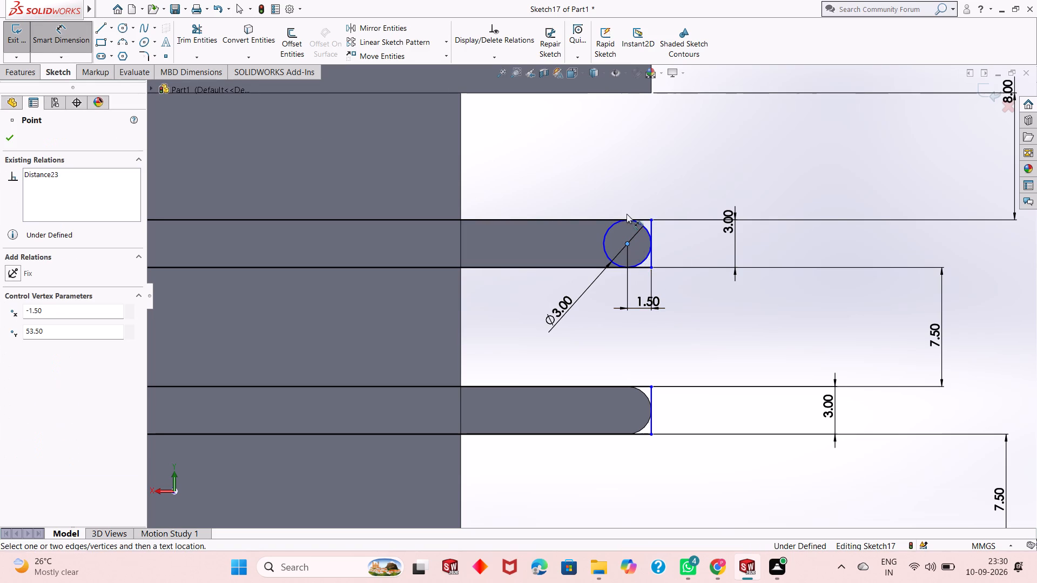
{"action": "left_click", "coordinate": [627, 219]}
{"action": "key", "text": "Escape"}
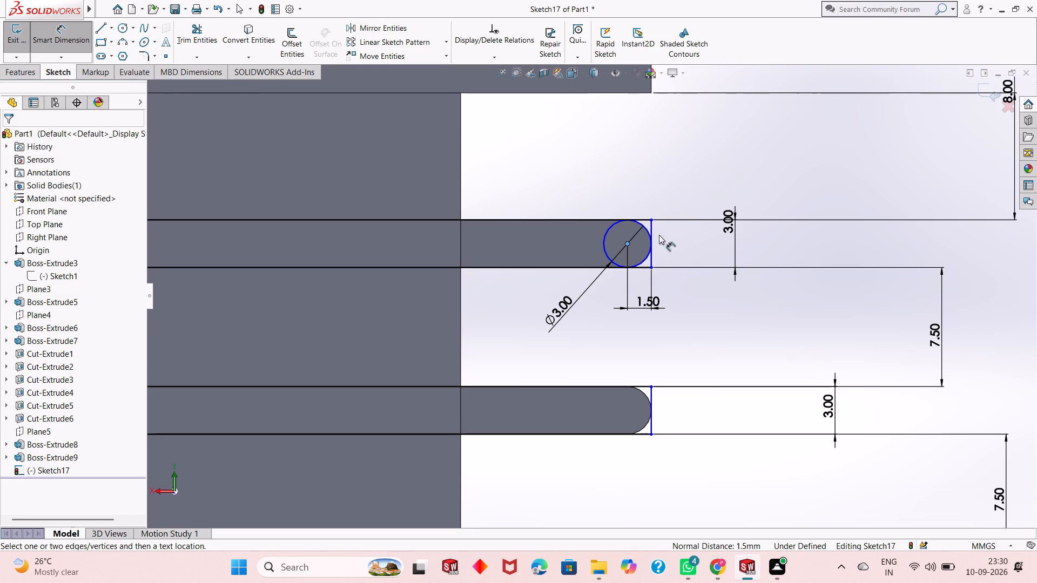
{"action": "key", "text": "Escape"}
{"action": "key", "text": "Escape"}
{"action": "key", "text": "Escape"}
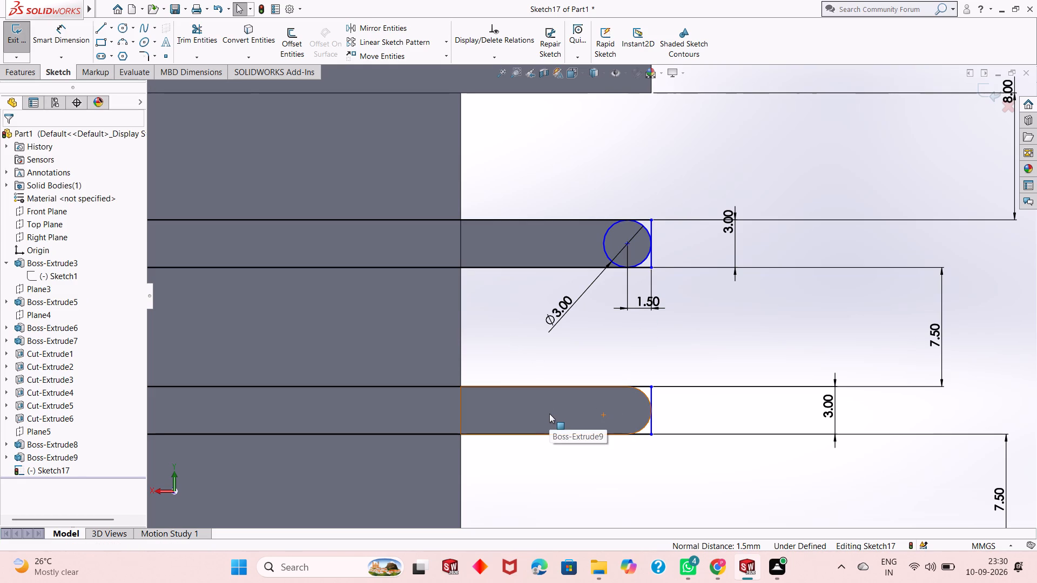
Sketch a circle about 3.5 mm in diameter near the middle bar's outer end, tangent to the bar's lower edge.
{"action": "key", "text": "c"}
{"action": "left_click", "coordinate": [617, 406]}
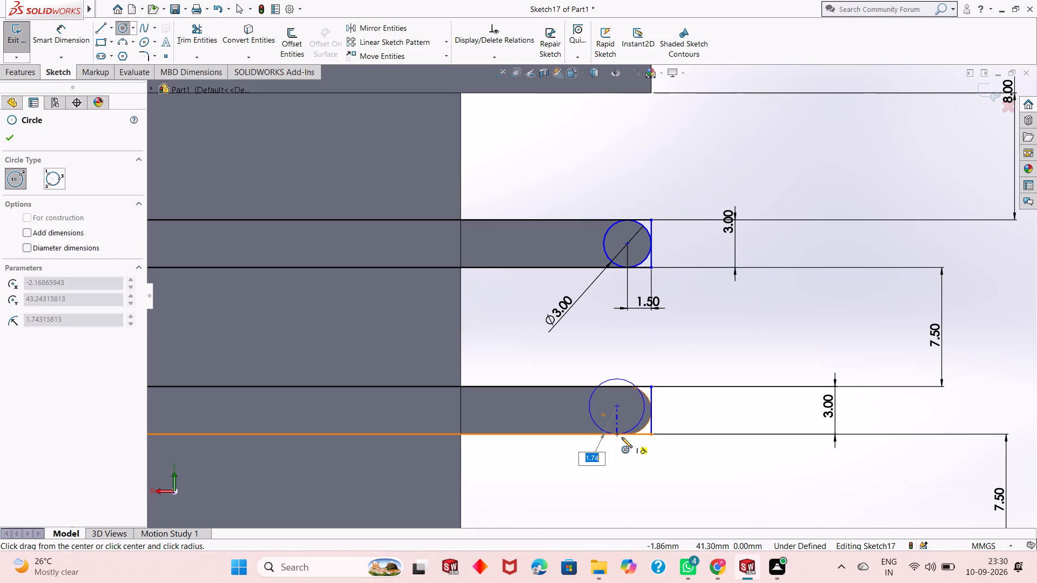
{"action": "left_click", "coordinate": [622, 437]}
{"action": "key", "text": "Escape"}
{"action": "key", "text": "Escape"}
Dimension the middle bar's circle at 3 mm diameter.
{"action": "left_click", "coordinate": [41, 35]}
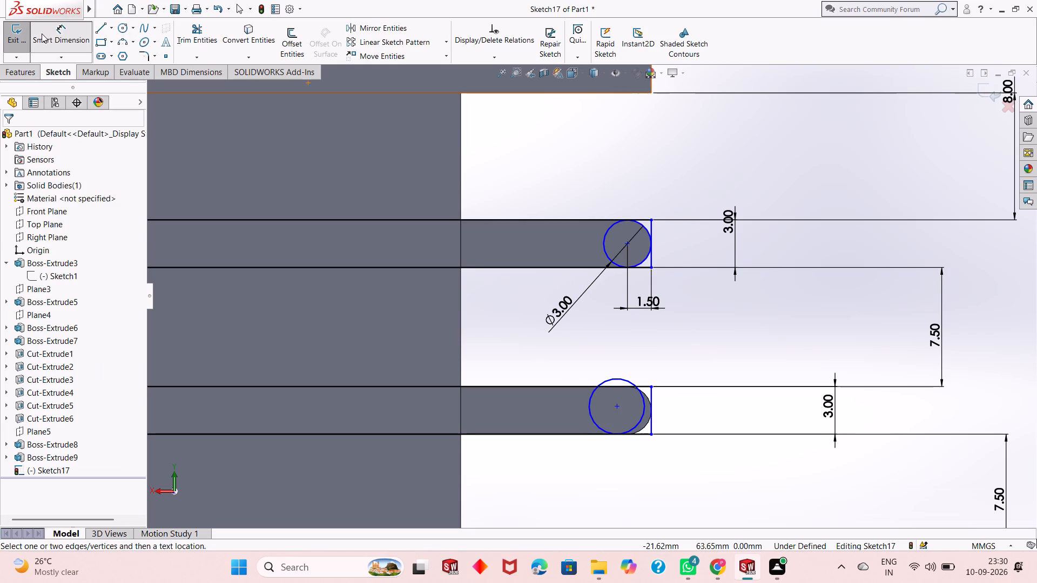
{"action": "left_click", "coordinate": [624, 377]}
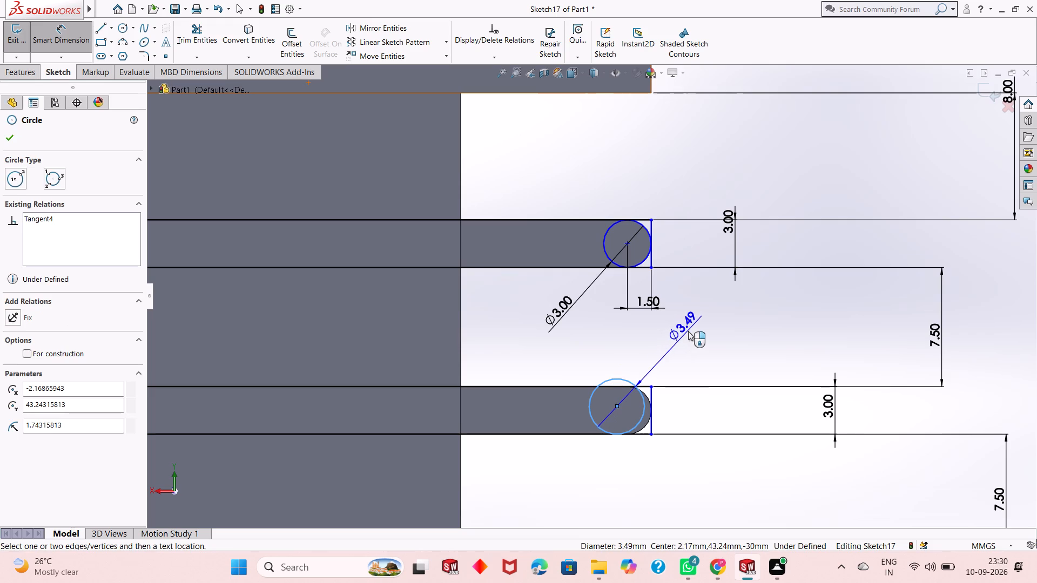
{"action": "left_click", "coordinate": [688, 331]}
{"action": "key", "text": "3"}
{"action": "key", "text": "Return"}
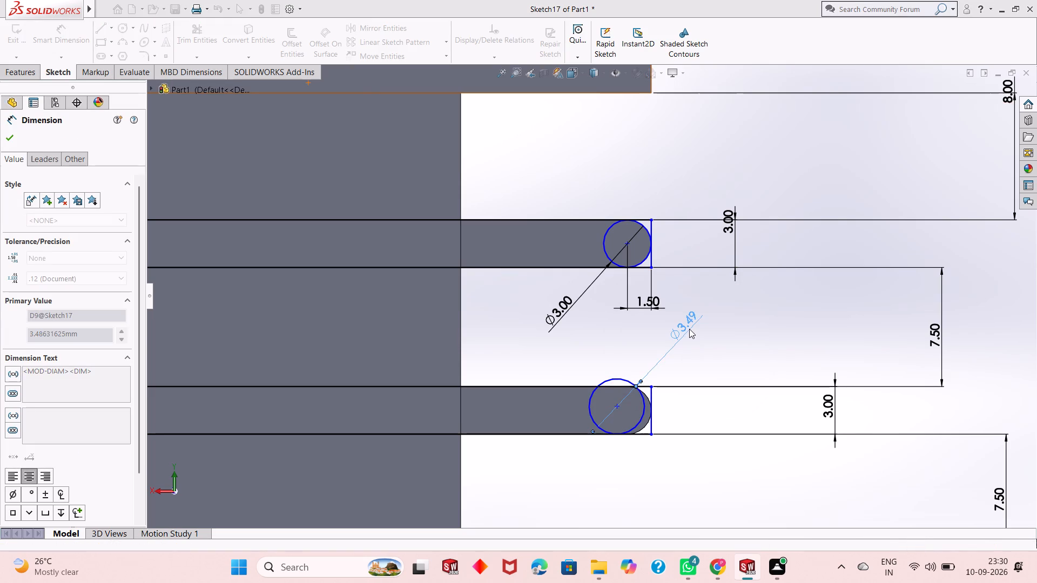
Dimension the middle circle's centre at 1.5 mm from the bar's outer vertical edge.
{"action": "left_click", "coordinate": [616, 412]}
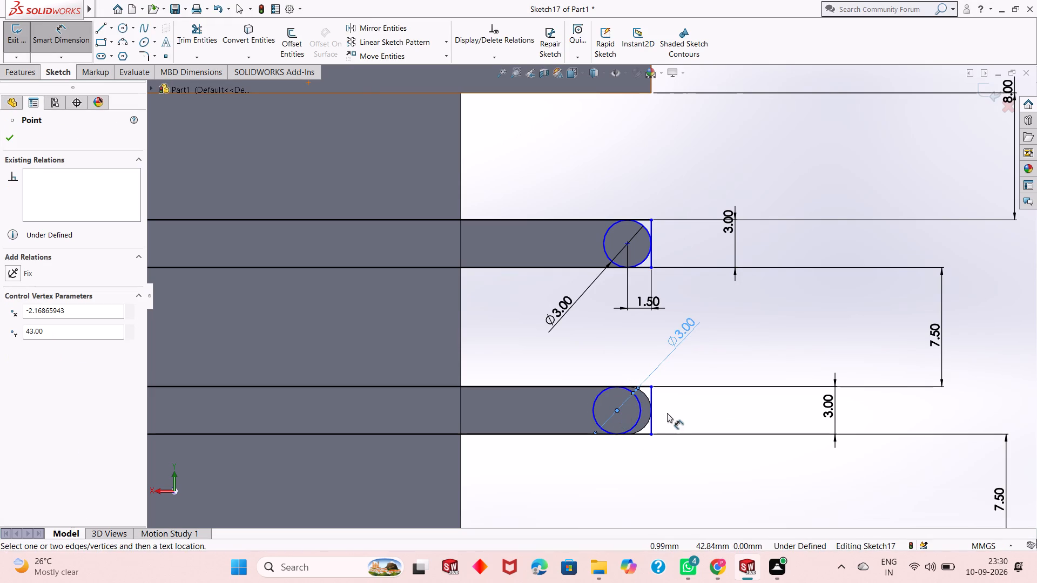
{"action": "left_click", "coordinate": [654, 424]}
{"action": "left_click", "coordinate": [643, 464]}
{"action": "type", "text": "1.5"}
{"action": "key", "text": "Return"}
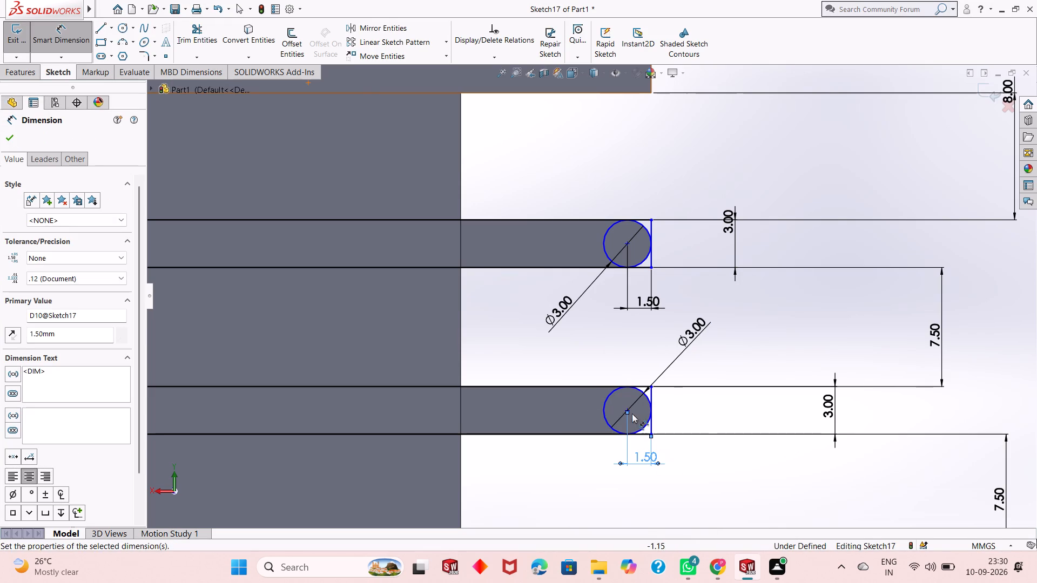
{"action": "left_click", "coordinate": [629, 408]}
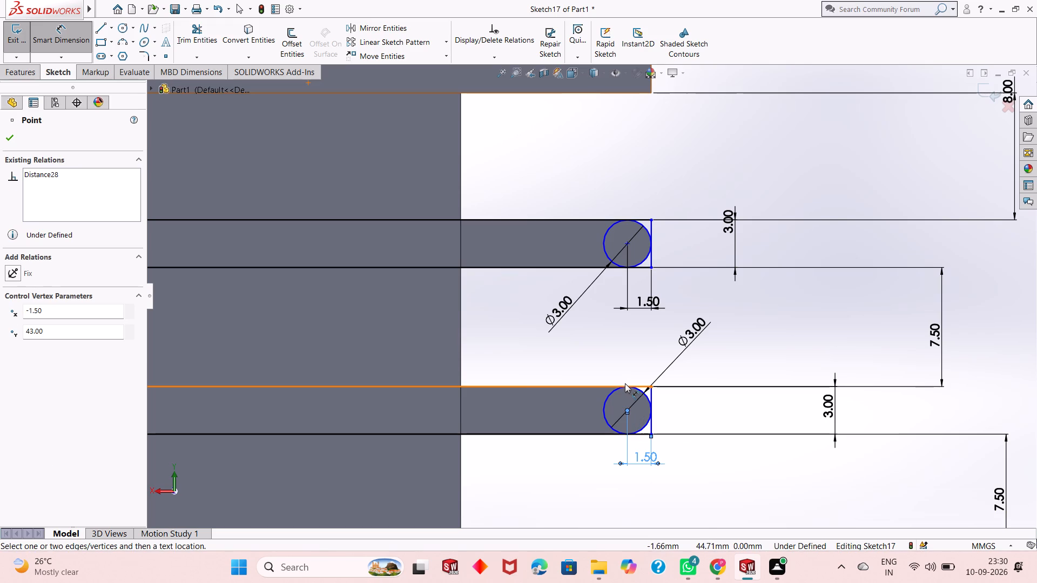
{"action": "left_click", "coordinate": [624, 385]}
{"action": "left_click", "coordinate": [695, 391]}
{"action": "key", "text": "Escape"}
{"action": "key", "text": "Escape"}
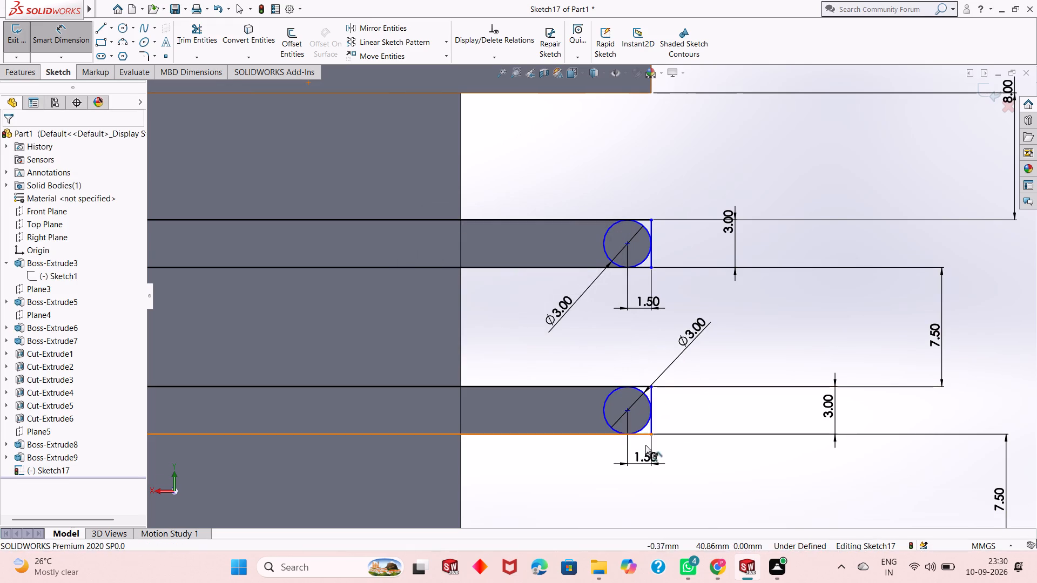
Sketch a circle about 2.7 mm in diameter near the lowest bar's outer end, tangent to the bar's lower edge.
{"action": "scroll", "coordinate": [639, 456], "scroll_direction": "up", "scroll_amount": 4}
{"action": "scroll", "coordinate": [601, 467], "scroll_direction": "down", "scroll_amount": 1}
{"action": "key", "text": "c"}
{"action": "scroll", "coordinate": [592, 412], "scroll_direction": "down", "scroll_amount": 1}
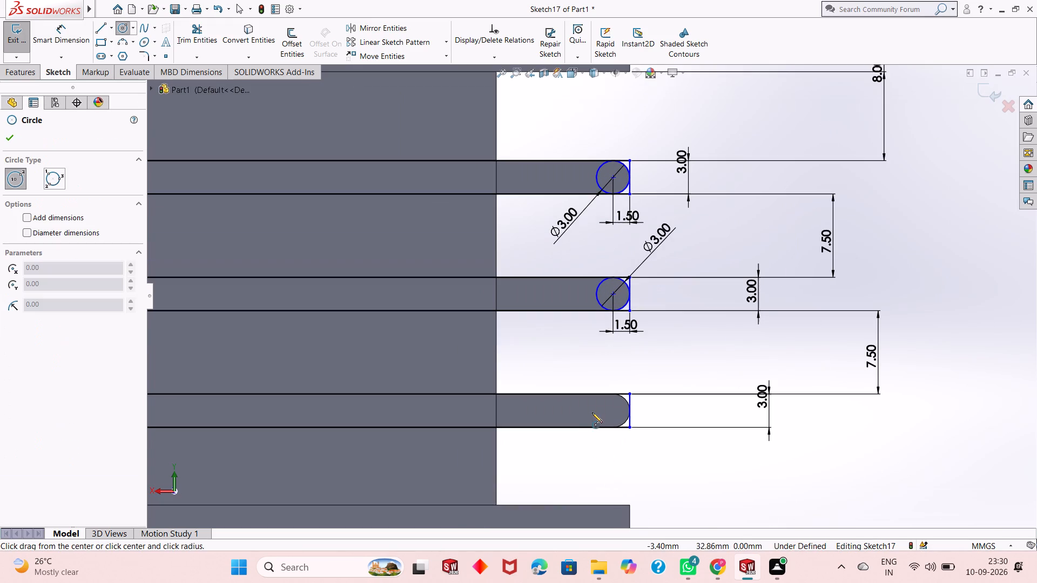
{"action": "left_click", "coordinate": [605, 412]}
{"action": "left_click", "coordinate": [609, 425]}
{"action": "key", "text": "Escape"}
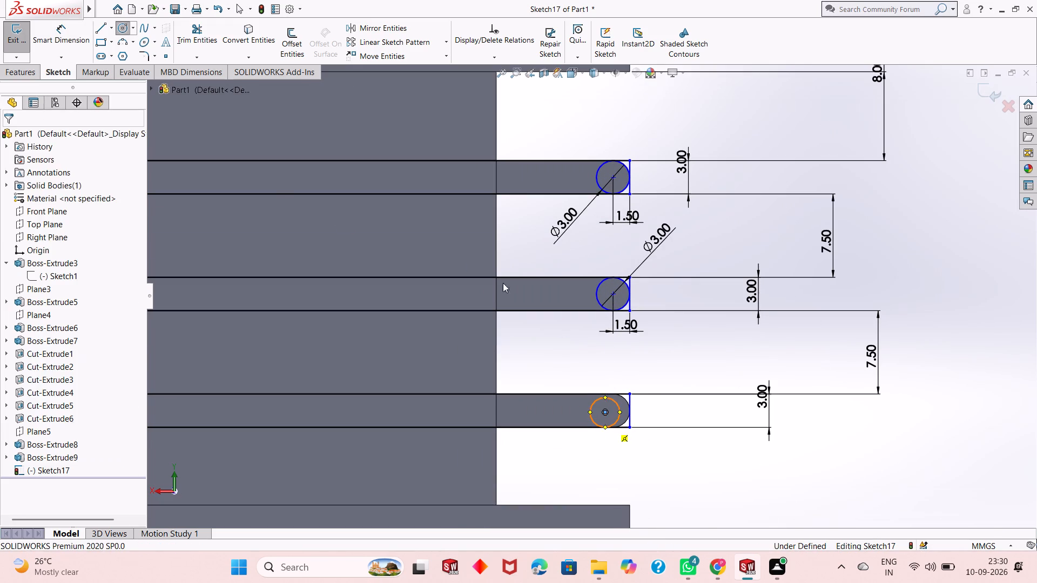
Dimension the lowest bar's circle at 3 mm diameter.
{"action": "left_click", "coordinate": [52, 32]}
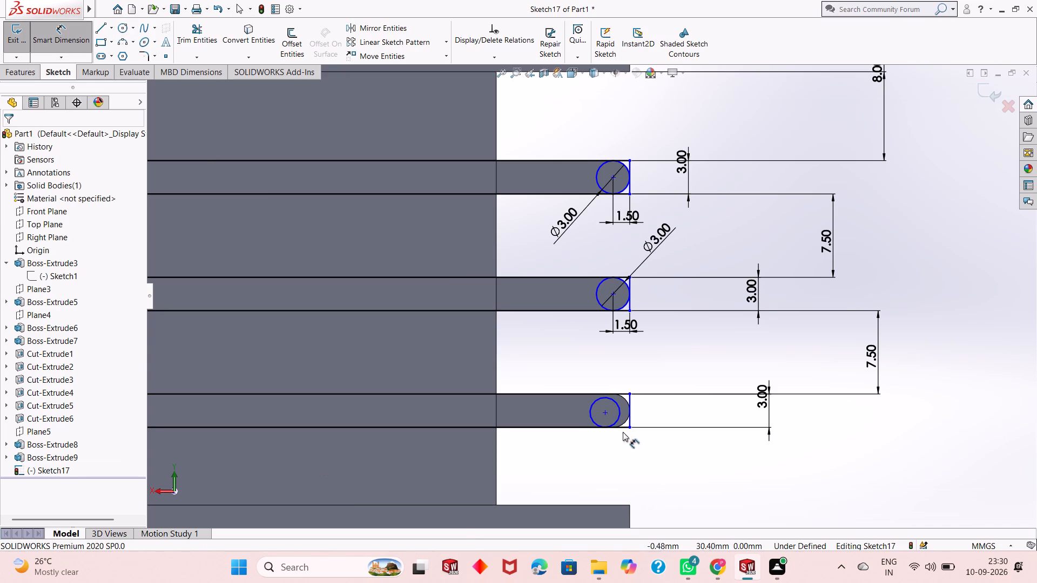
{"action": "left_click", "coordinate": [617, 420]}
{"action": "left_click", "coordinate": [626, 459]}
{"action": "key", "text": "3"}
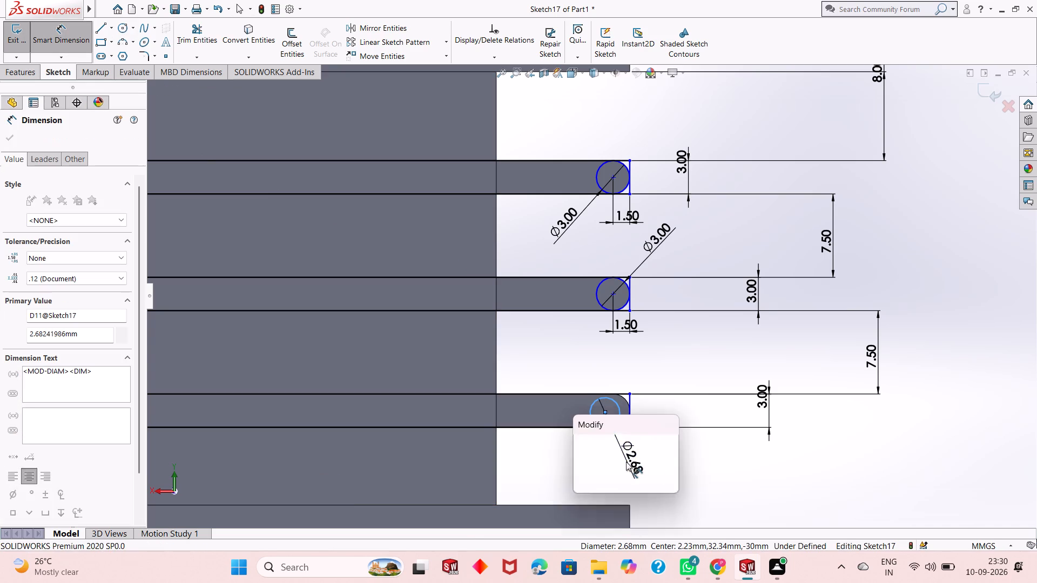
{"action": "key", "text": "Return"}
Dimension the lowest circle's centre at 1.5 mm from the bar's outer vertical edge.
{"action": "scroll", "coordinate": [616, 424], "scroll_direction": "down", "scroll_amount": 3}
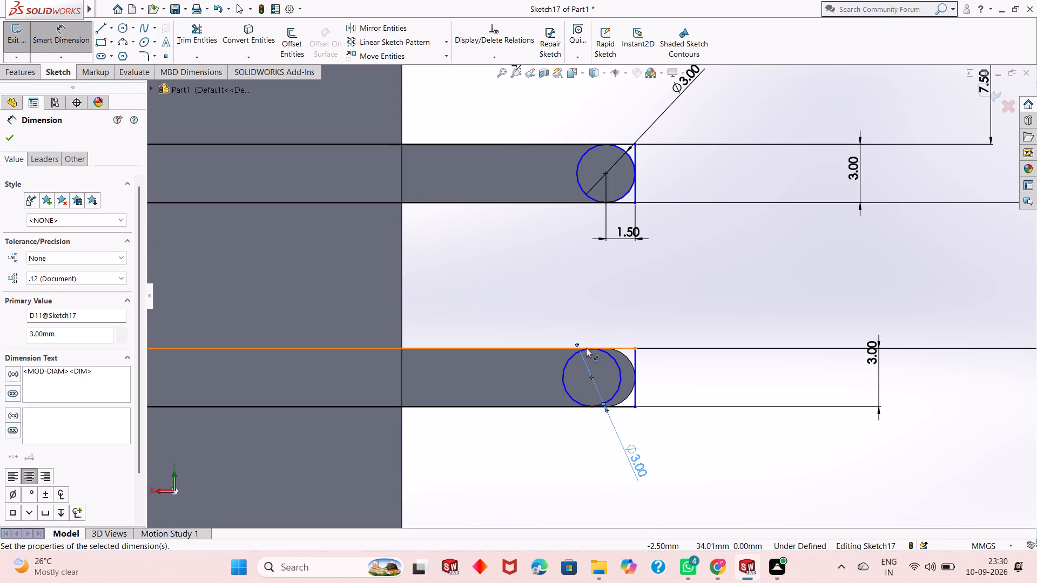
{"action": "left_click", "coordinate": [592, 377]}
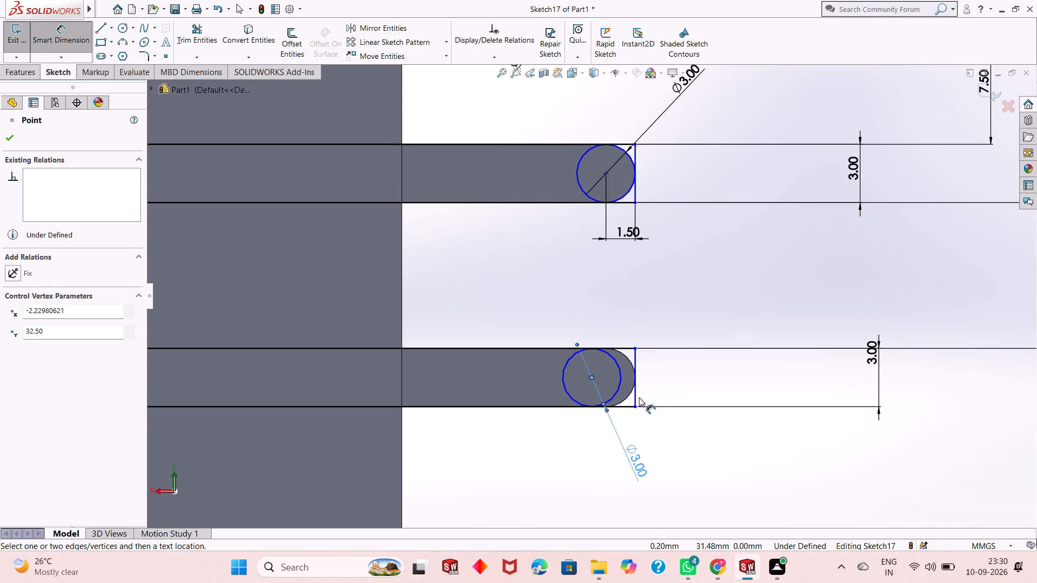
{"action": "left_click", "coordinate": [637, 398]}
{"action": "left_click", "coordinate": [631, 497]}
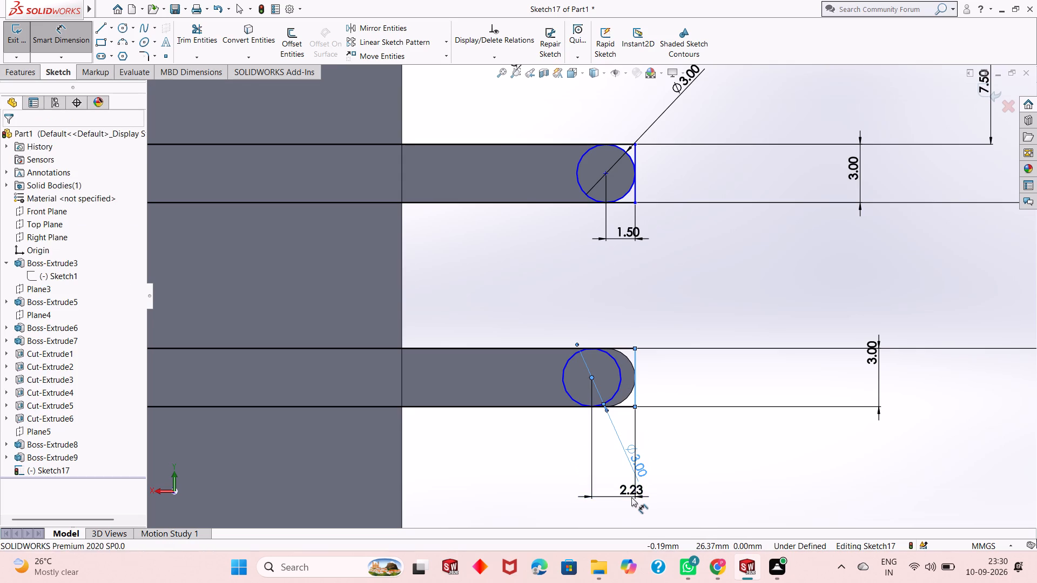
{"action": "type", "text": "1.5"}
{"action": "key", "text": "Return"}
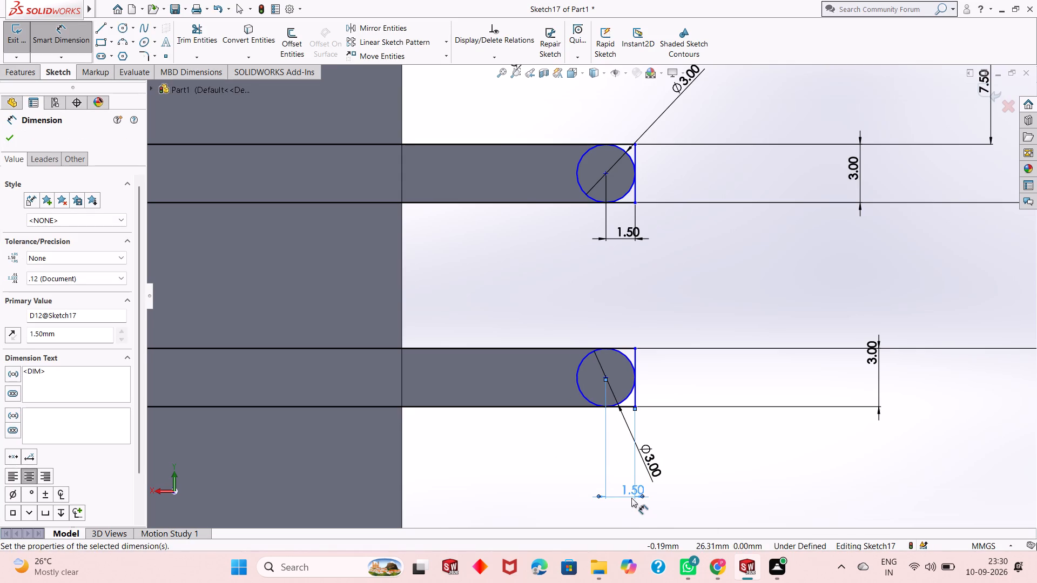
{"action": "left_click", "coordinate": [604, 378]}
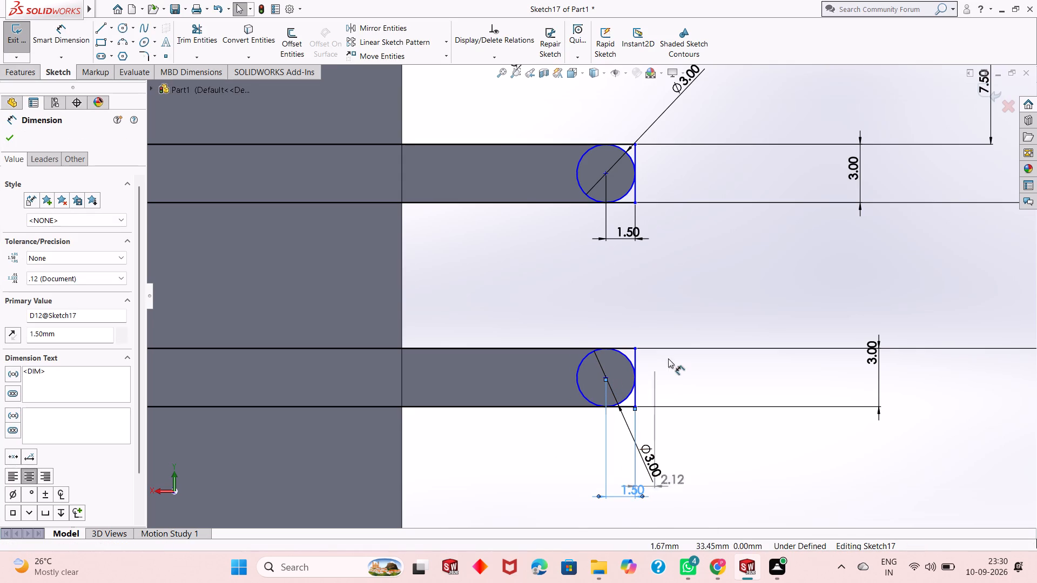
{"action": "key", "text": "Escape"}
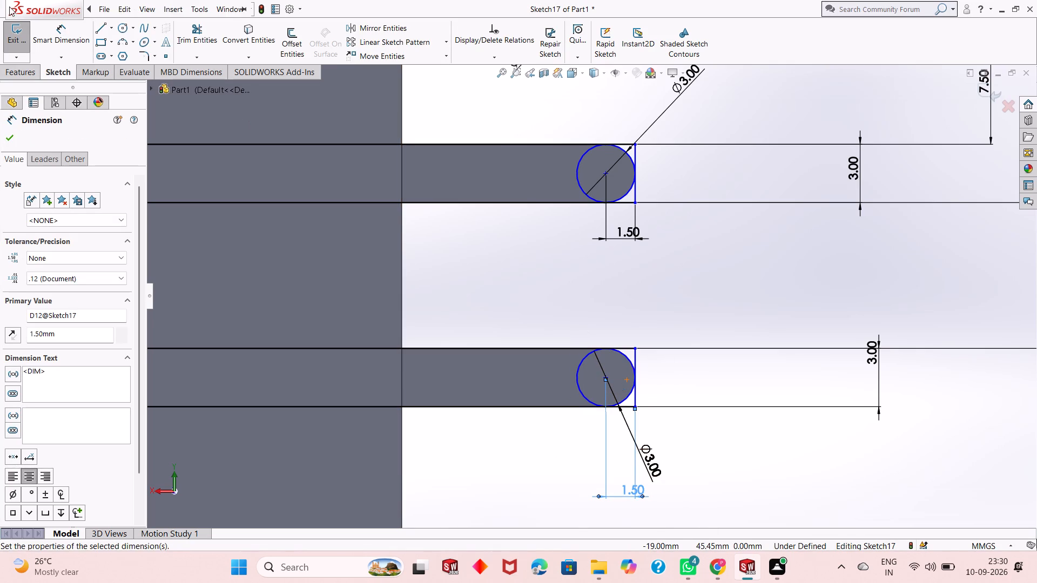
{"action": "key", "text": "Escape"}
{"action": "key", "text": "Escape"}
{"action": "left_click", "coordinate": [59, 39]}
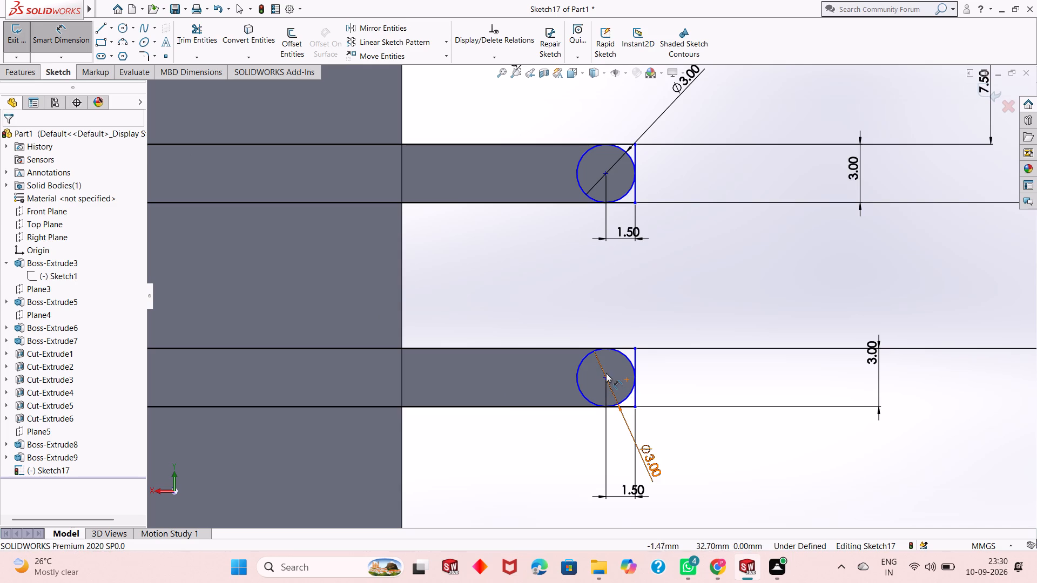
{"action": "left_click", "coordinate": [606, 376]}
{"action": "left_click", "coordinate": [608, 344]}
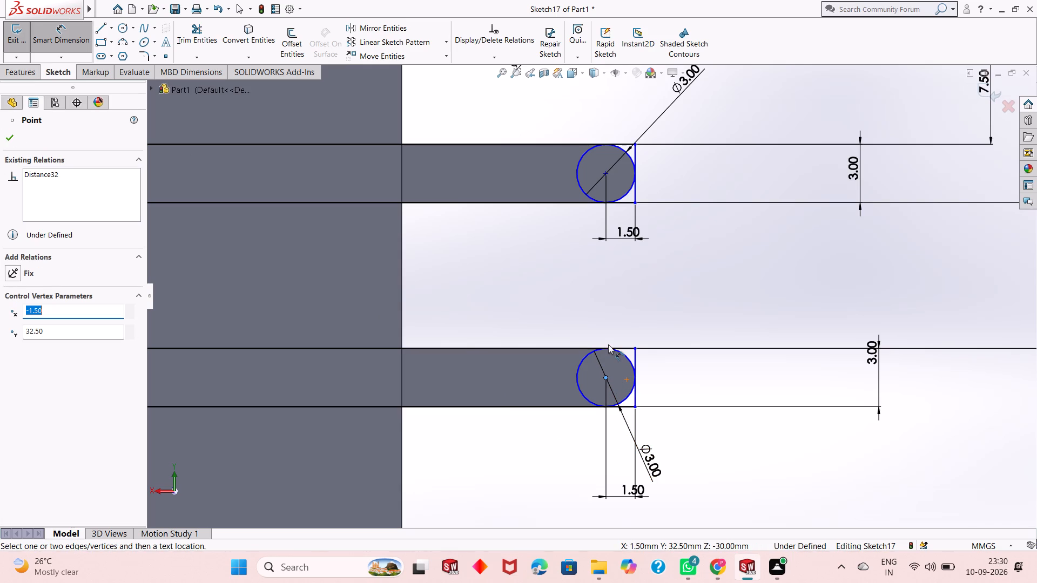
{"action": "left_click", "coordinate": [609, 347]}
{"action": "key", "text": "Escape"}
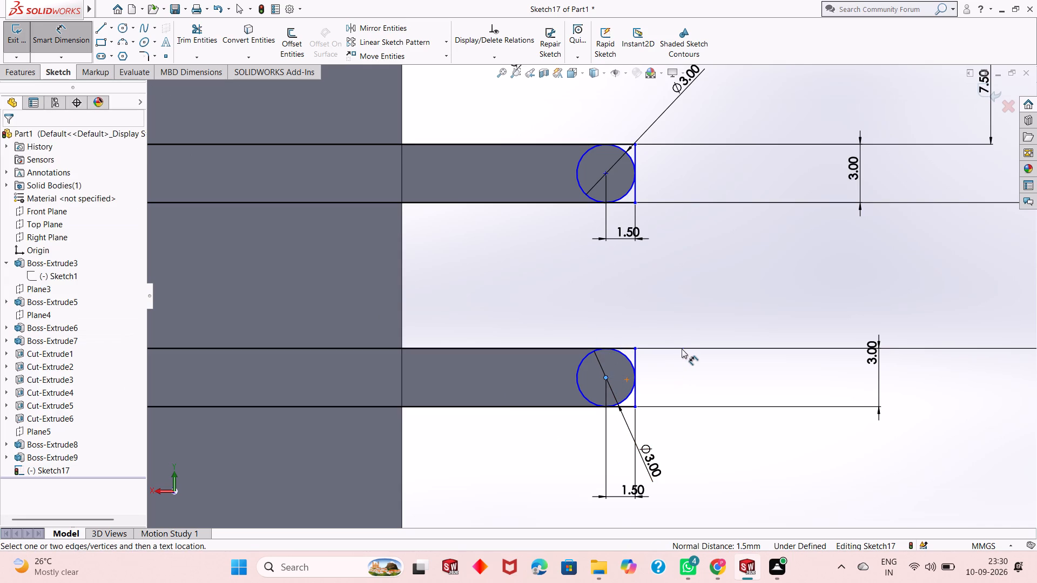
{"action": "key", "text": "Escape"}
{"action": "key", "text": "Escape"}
Trim the lowest bar's square outer corners and the circle's inner half, leaving a rounded end.
{"action": "scroll", "coordinate": [614, 385], "scroll_direction": "up", "scroll_amount": 2}
{"action": "key", "text": "Escape"}
{"action": "left_click", "coordinate": [195, 36]}
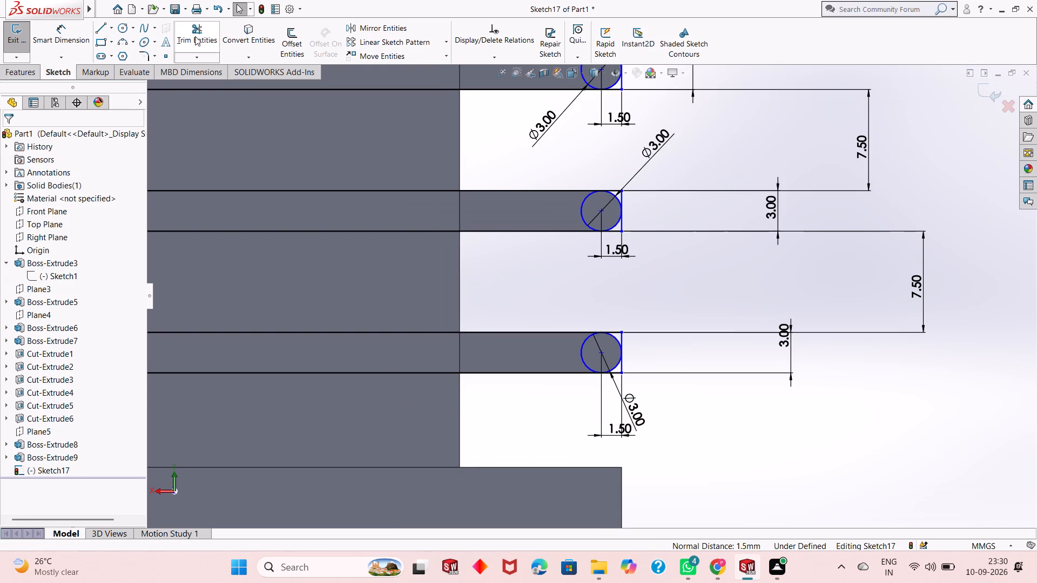
{"action": "scroll", "coordinate": [641, 322], "scroll_direction": "down", "scroll_amount": 2}
{"action": "left_click", "coordinate": [606, 325]}
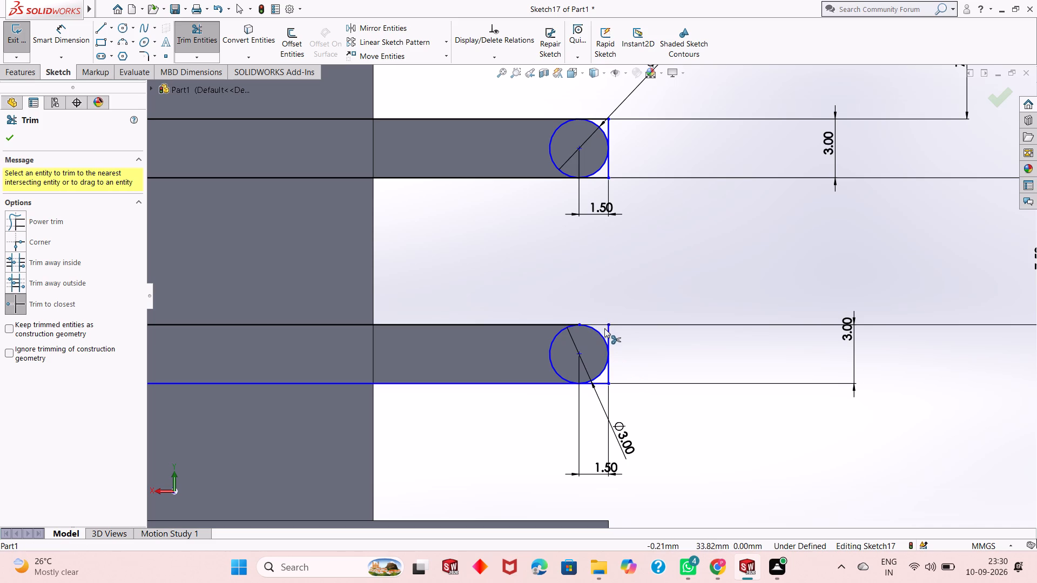
{"action": "left_click", "coordinate": [608, 334]}
{"action": "left_click", "coordinate": [554, 284]}
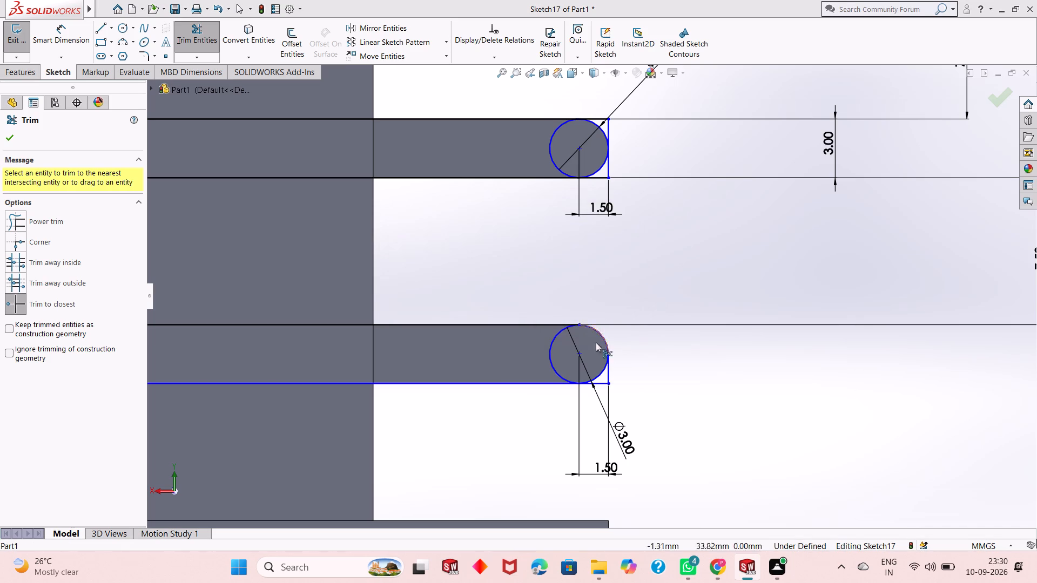
{"action": "left_click", "coordinate": [608, 369]}
{"action": "left_click", "coordinate": [603, 382]}
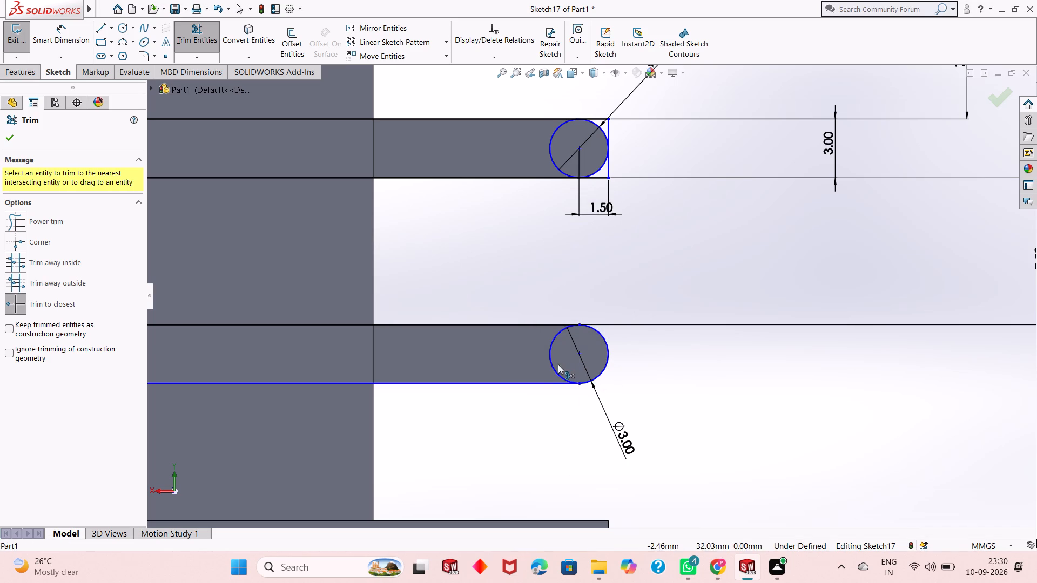
{"action": "left_click", "coordinate": [555, 367]}
Trim the middle bar's square outer corners and the circle's inner half, leaving a rounded end.
{"action": "scroll", "coordinate": [557, 361], "scroll_direction": "up", "scroll_amount": 1}
{"action": "scroll", "coordinate": [575, 133], "scroll_direction": "down", "scroll_amount": 4}
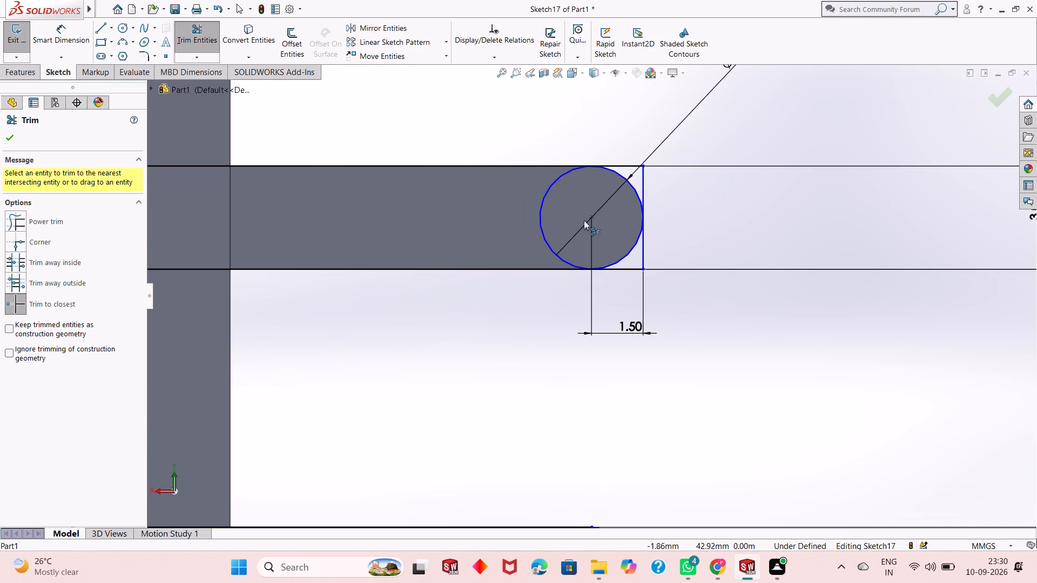
{"action": "left_click", "coordinate": [549, 187]}
{"action": "left_click", "coordinate": [623, 165]}
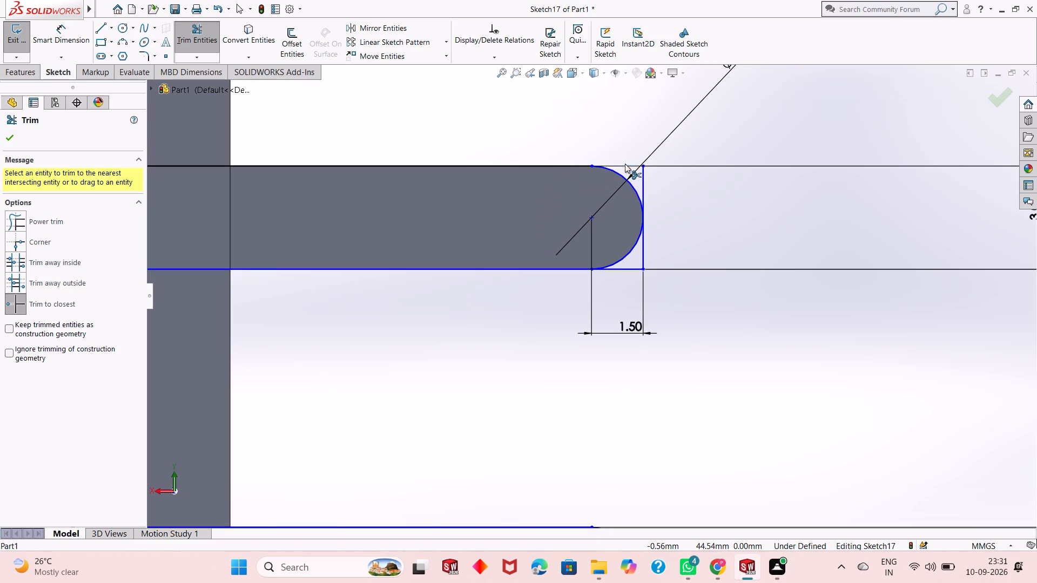
{"action": "left_click", "coordinate": [641, 175]}
{"action": "left_click", "coordinate": [558, 287]}
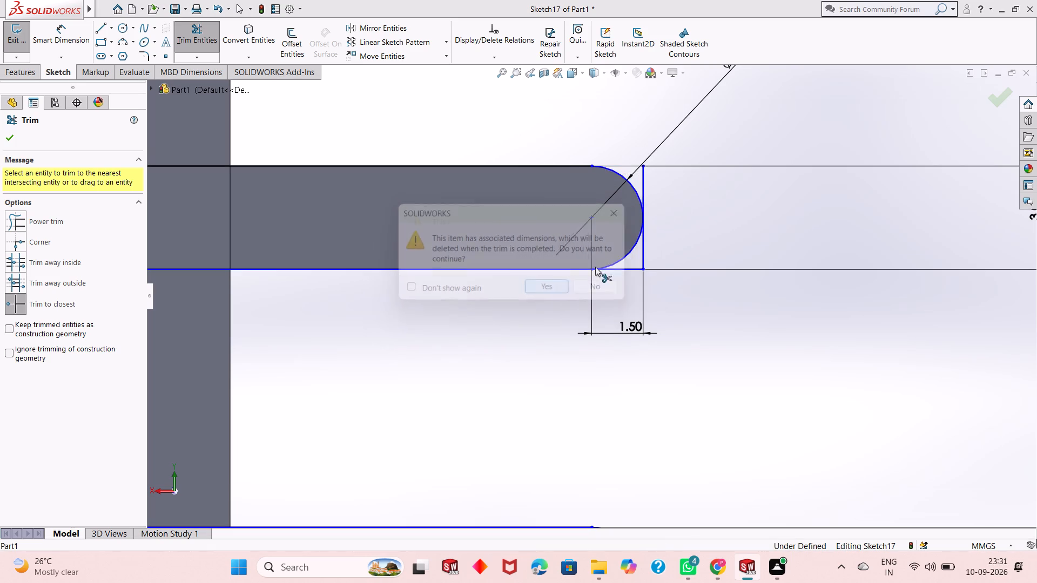
{"action": "left_click", "coordinate": [643, 252]}
{"action": "left_click", "coordinate": [626, 270]}
Trim the uppermost bar's square outer corners and the circle's inner half, leaving a rounded end.
{"action": "scroll", "coordinate": [583, 290], "scroll_direction": "up", "scroll_amount": 1}
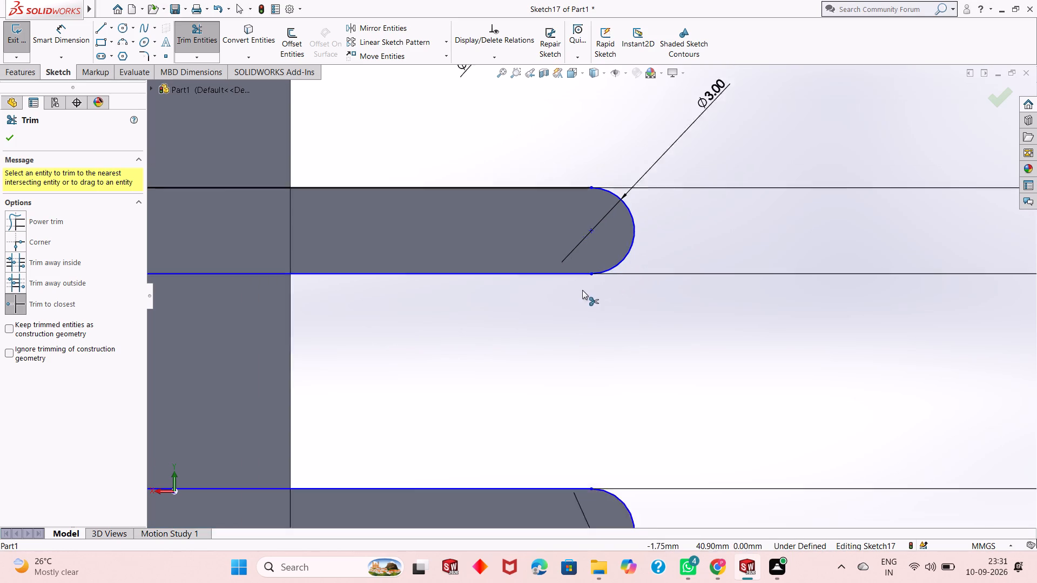
{"action": "scroll", "coordinate": [582, 290], "scroll_direction": "up", "scroll_amount": 4}
{"action": "scroll", "coordinate": [602, 97], "scroll_direction": "down", "scroll_amount": 6}
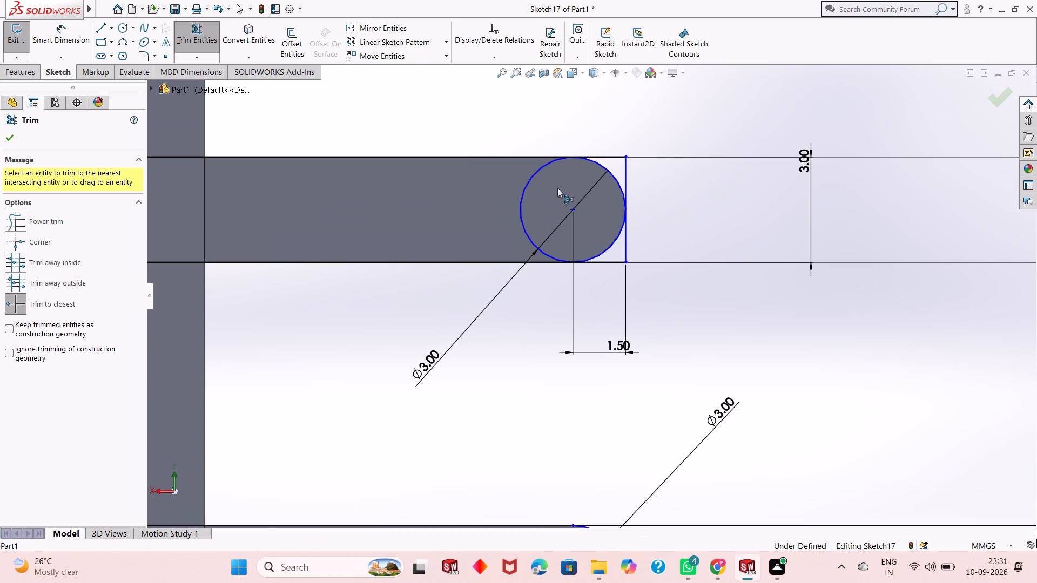
{"action": "left_click", "coordinate": [533, 177]}
{"action": "left_click", "coordinate": [611, 155]}
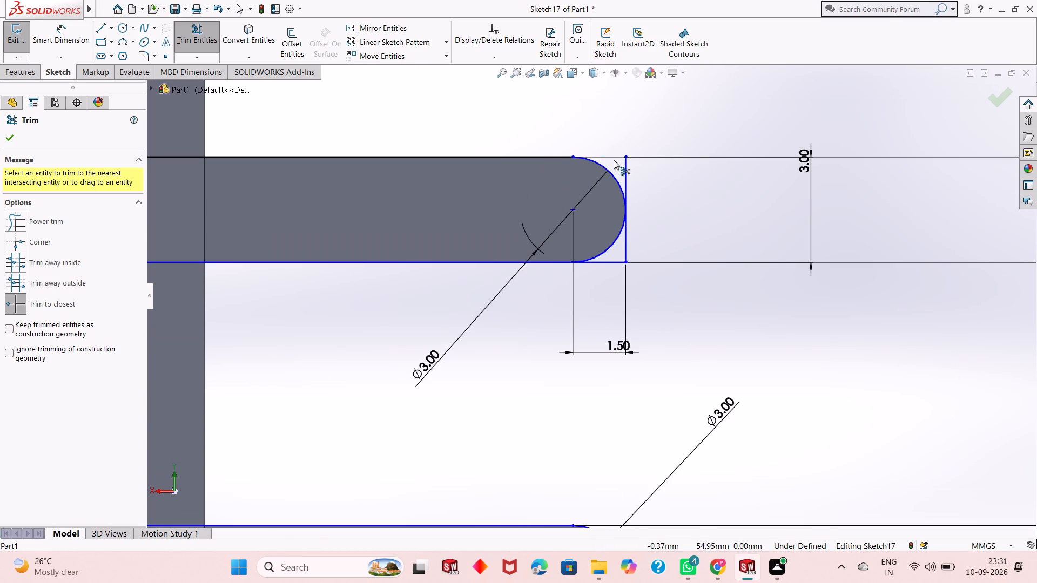
{"action": "left_click", "coordinate": [624, 168]}
{"action": "left_click", "coordinate": [551, 288]}
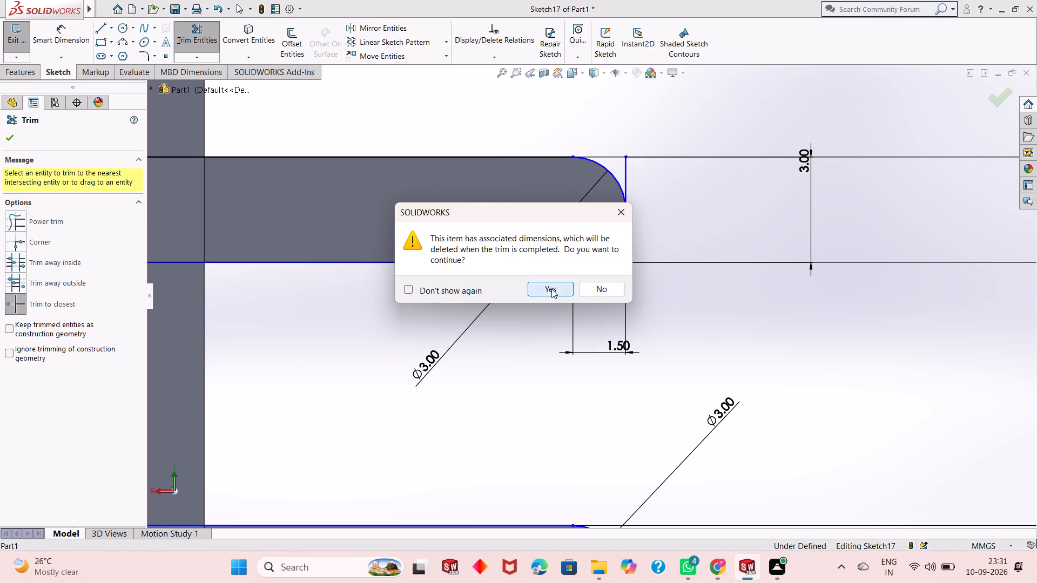
{"action": "left_click", "coordinate": [626, 239]}
{"action": "left_click", "coordinate": [603, 265]}
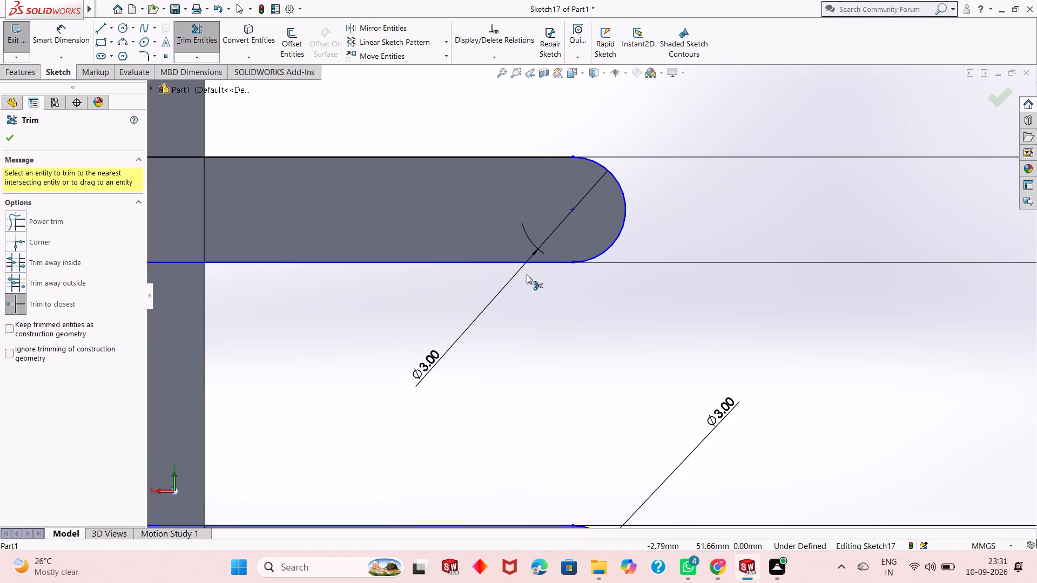
{"action": "scroll", "coordinate": [527, 274], "scroll_direction": "up", "scroll_amount": 12}
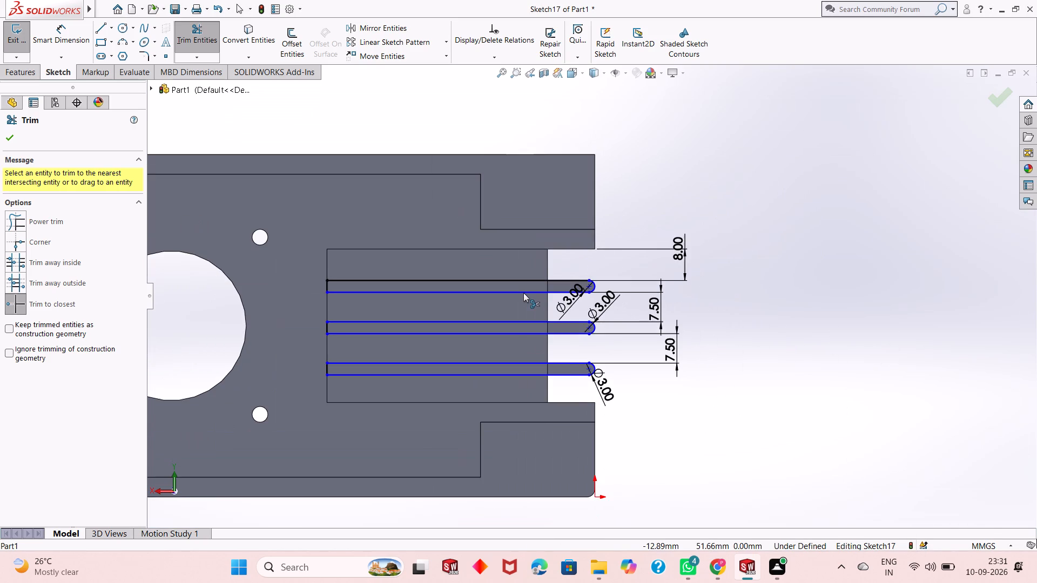
{"action": "scroll", "coordinate": [592, 361], "scroll_direction": "down", "scroll_amount": 1}
{"action": "key", "text": "Escape"}
{"action": "key", "text": "Escape"}
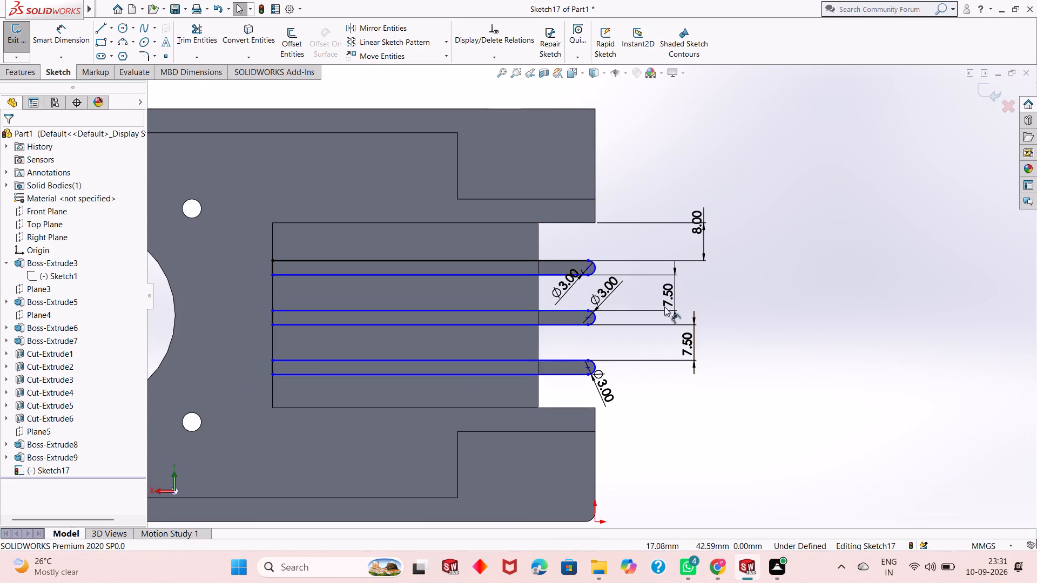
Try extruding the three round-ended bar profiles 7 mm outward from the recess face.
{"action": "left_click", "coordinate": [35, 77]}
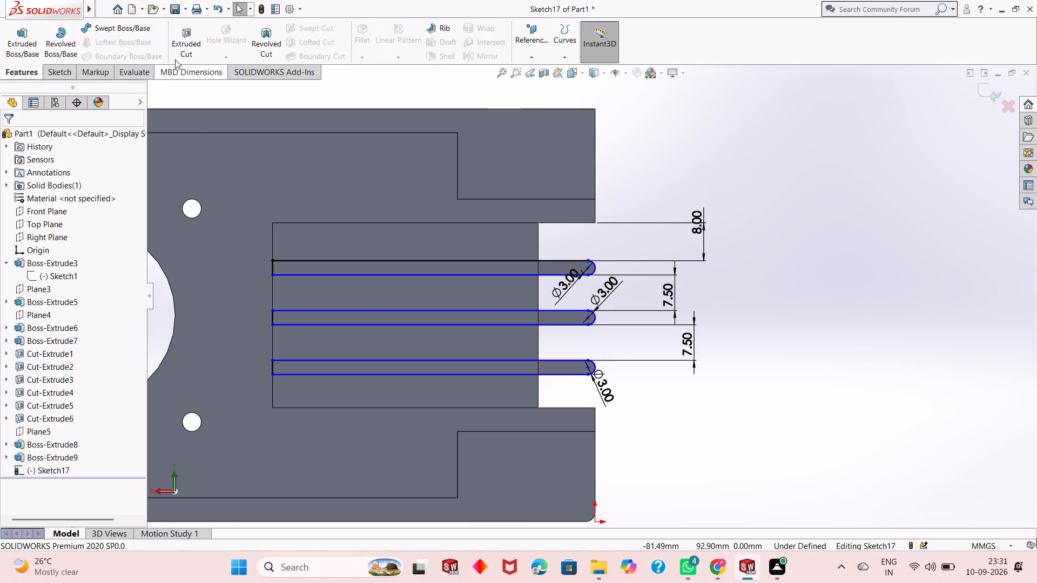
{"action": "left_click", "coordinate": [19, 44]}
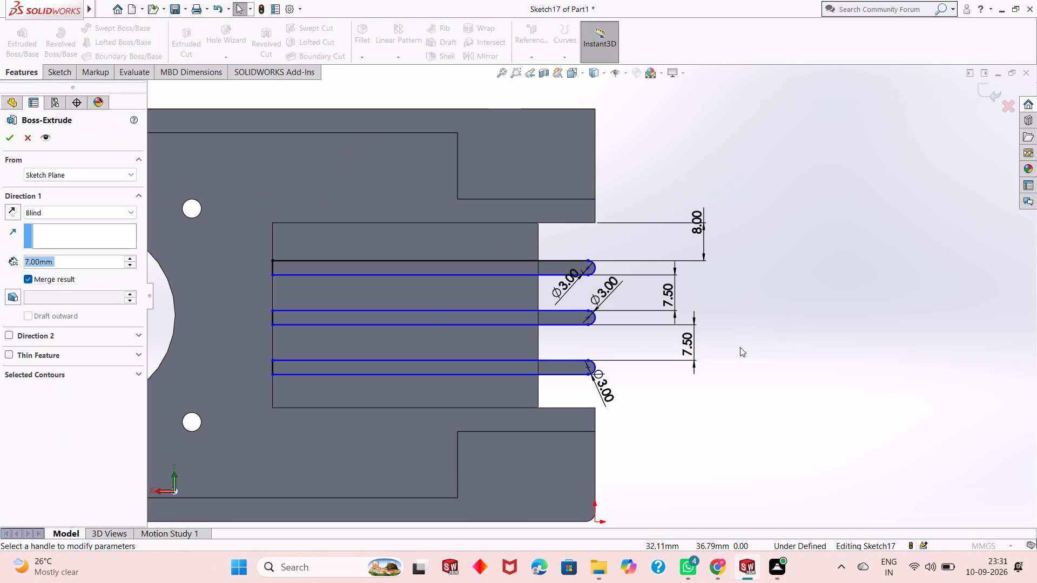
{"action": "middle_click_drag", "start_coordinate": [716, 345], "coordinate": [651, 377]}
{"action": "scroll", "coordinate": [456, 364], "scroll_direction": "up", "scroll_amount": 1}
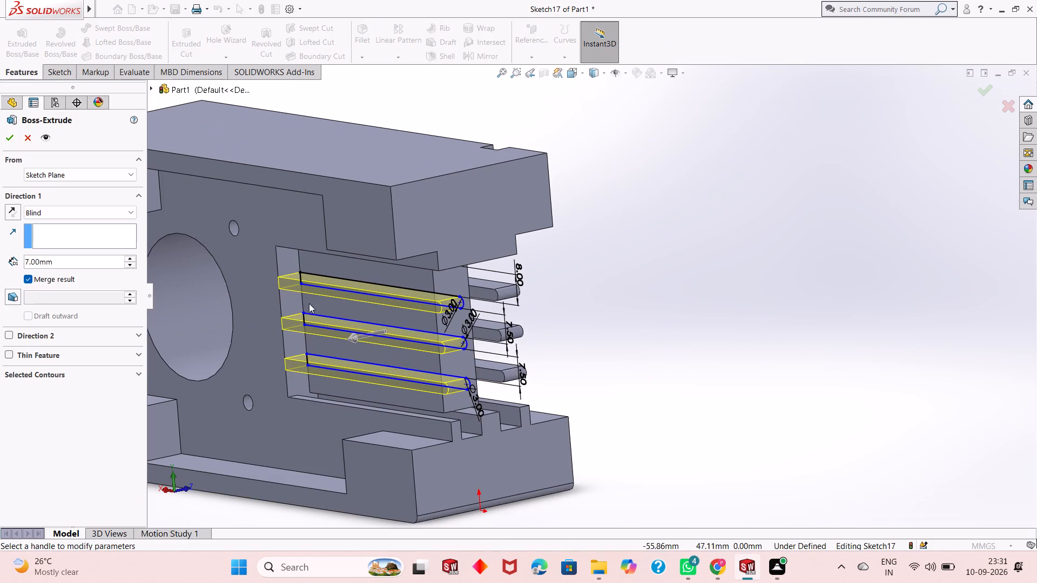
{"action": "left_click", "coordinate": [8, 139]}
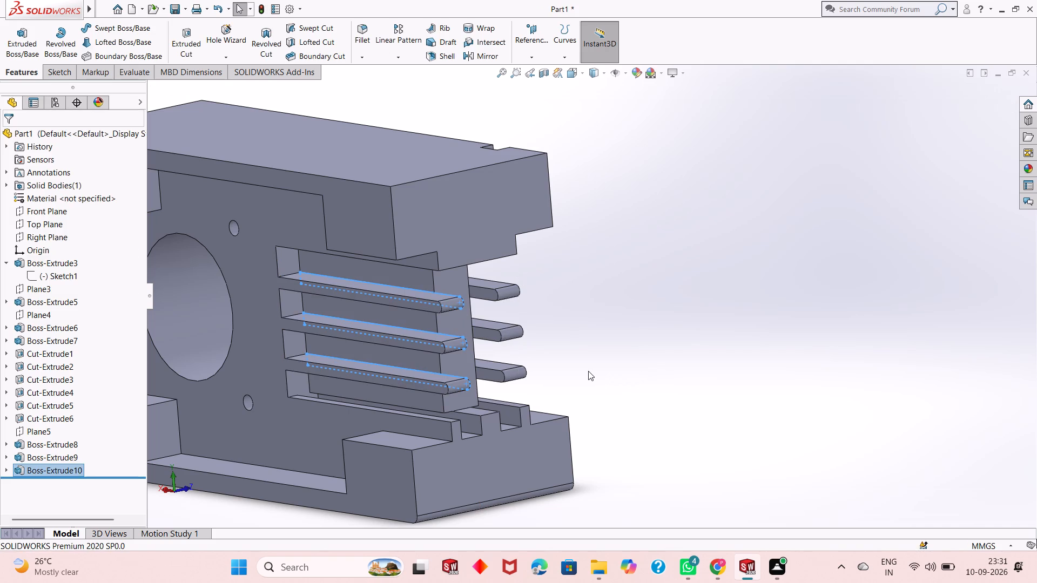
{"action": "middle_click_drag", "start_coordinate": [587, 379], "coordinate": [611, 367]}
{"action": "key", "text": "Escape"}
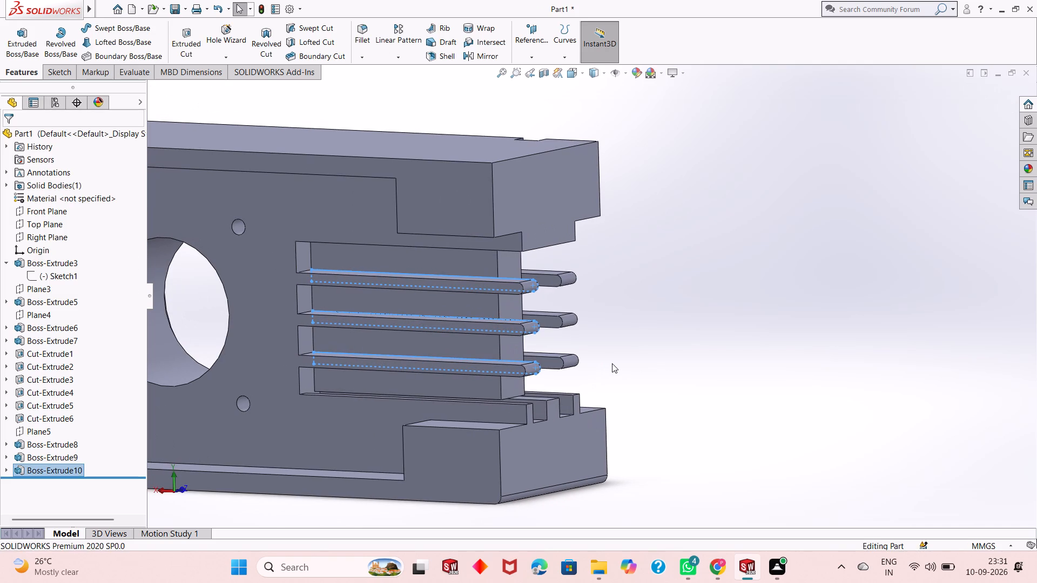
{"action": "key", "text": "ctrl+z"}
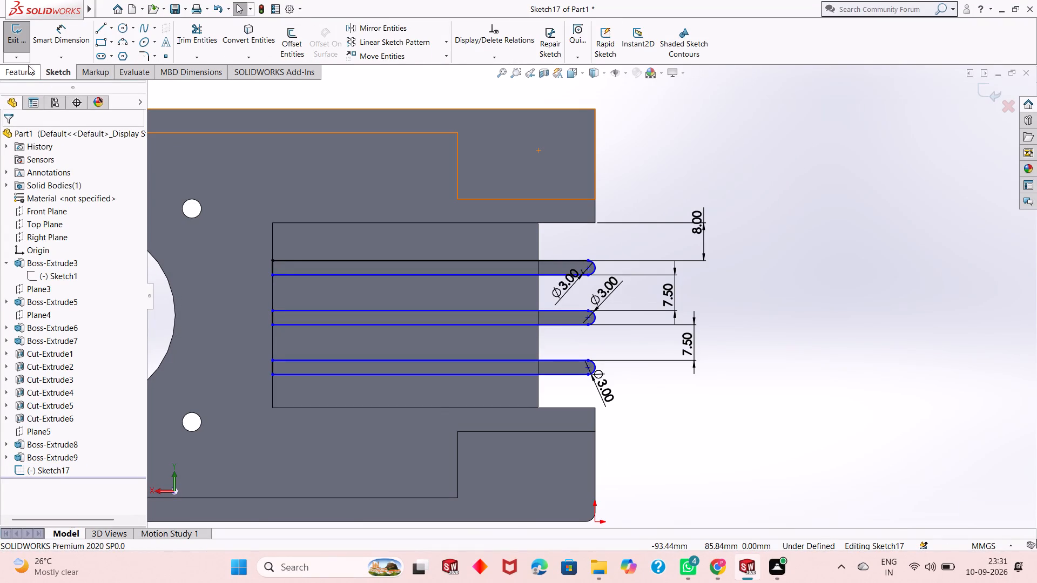
Extrude the three round-ended bar profiles 11 mm blind in the reversed direction, toward the existing ribs, with merged result.
{"action": "left_click", "coordinate": [18, 65]}
{"action": "left_click", "coordinate": [18, 56]}
{"action": "middle_click_drag", "start_coordinate": [717, 279], "coordinate": [648, 307]}
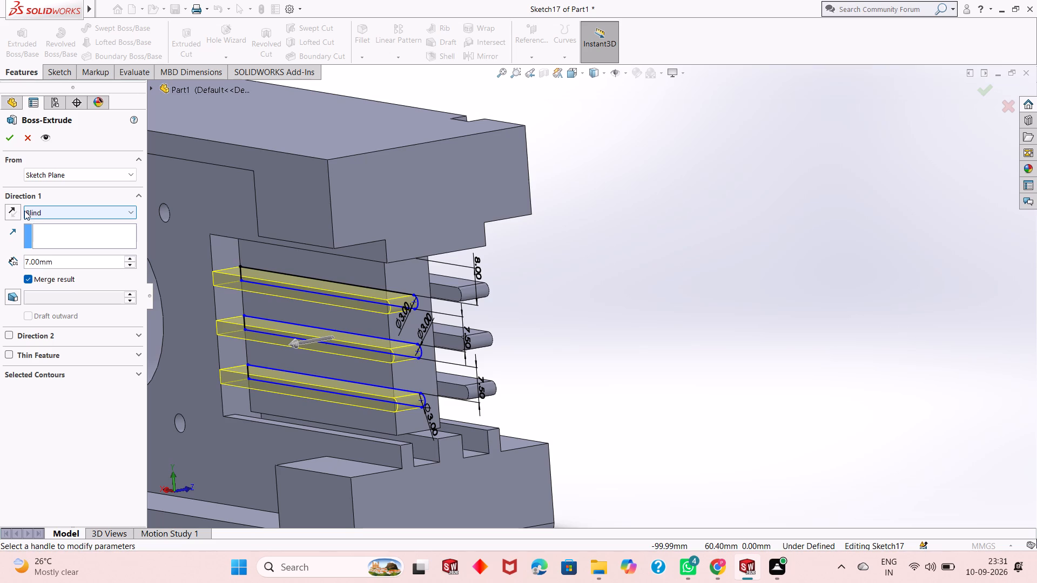
{"action": "left_click", "coordinate": [11, 208]}
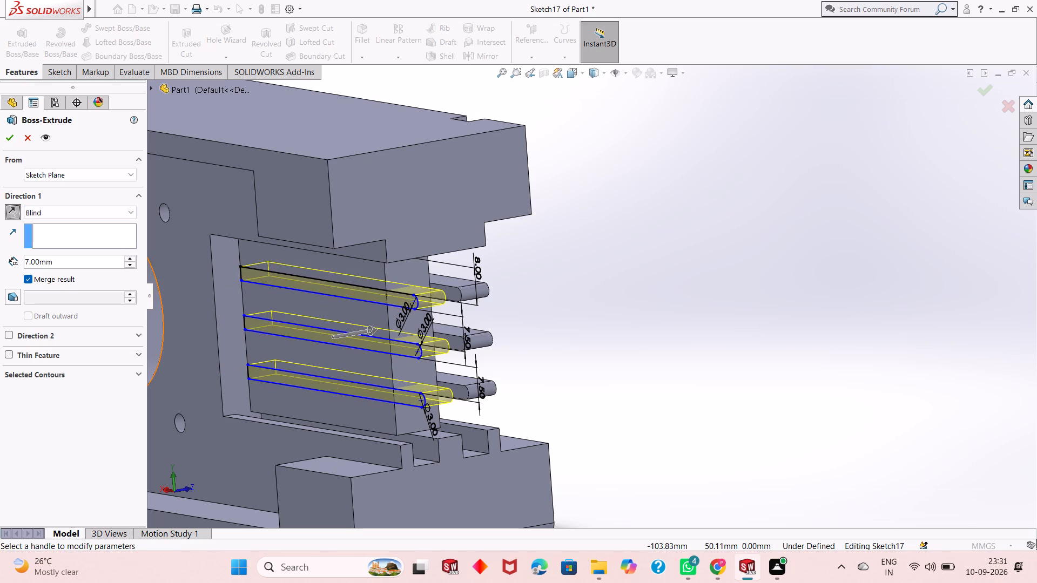
{"action": "double_click", "coordinate": [80, 263]}
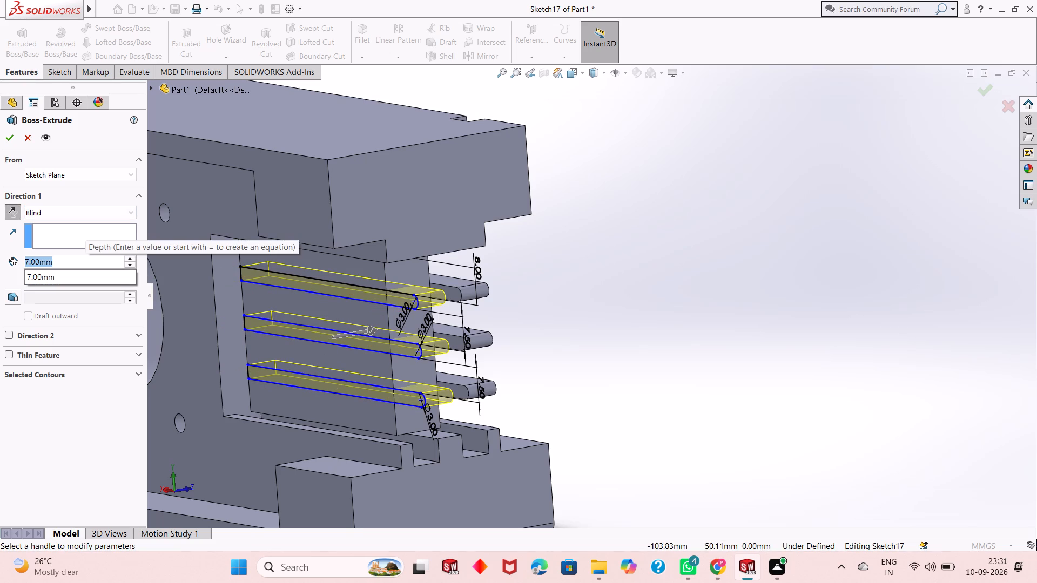
{"action": "type", "text": "11"}
{"action": "key", "text": "Return"}
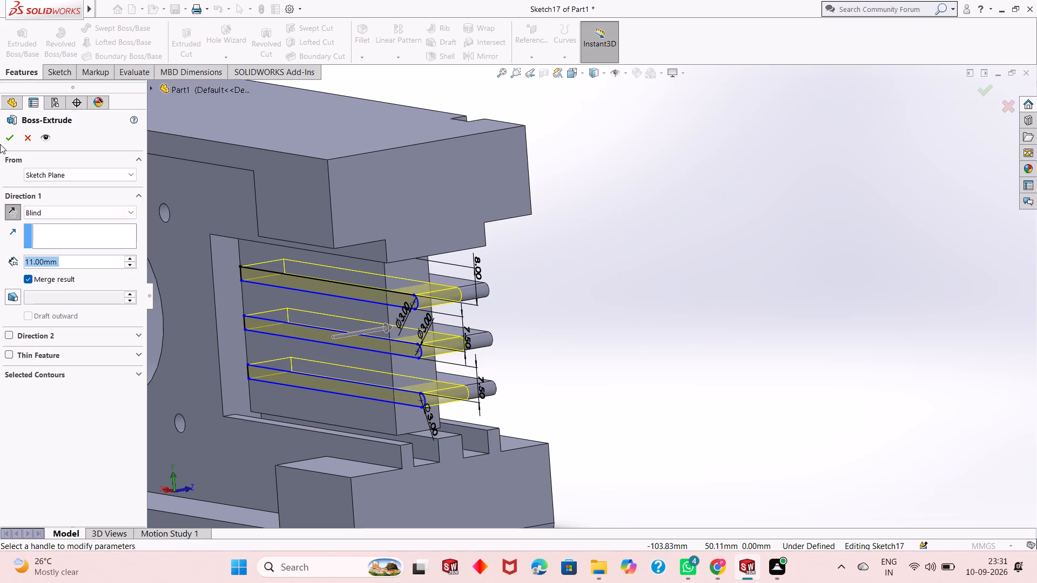
{"action": "left_click", "coordinate": [5, 143]}
{"action": "key", "text": "Escape"}
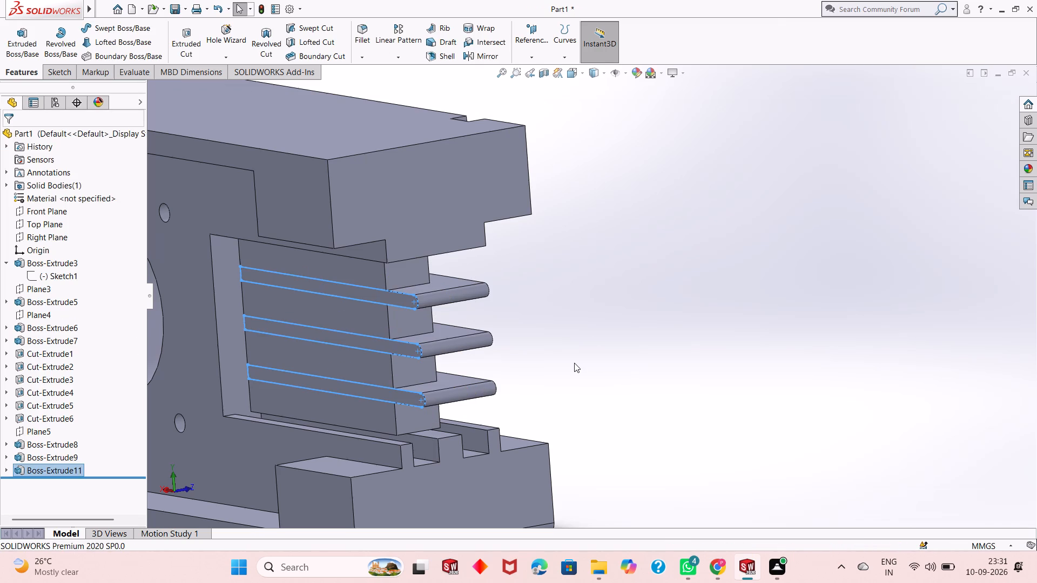
{"action": "middle_click_drag", "start_coordinate": [574, 363], "coordinate": [619, 344]}
On the recess face, sketch a thin horizontal rectangle from the recess's inner vertical edge out over the uppermost rib.
{"action": "left_click", "coordinate": [427, 315]}
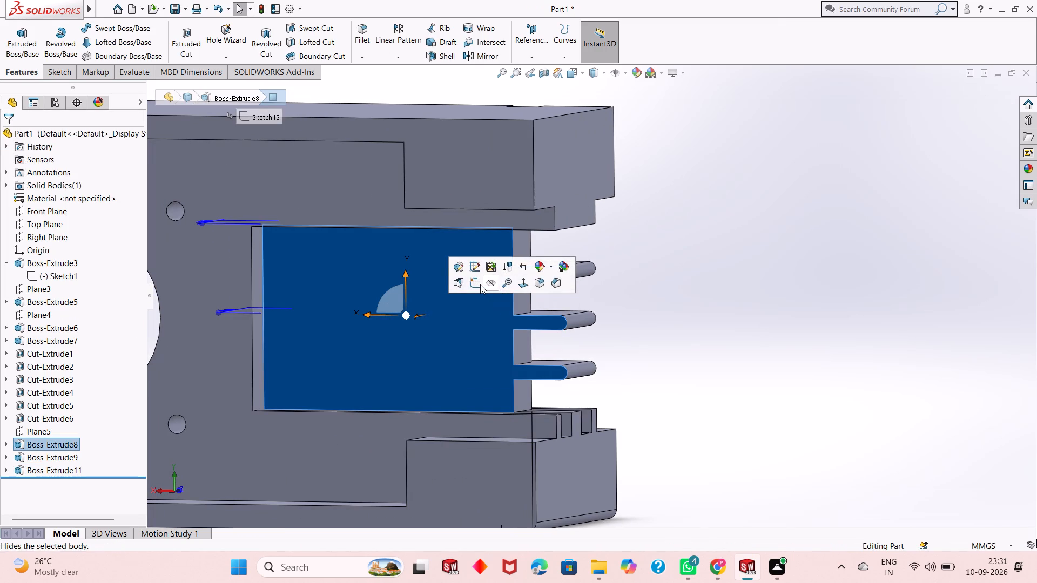
{"action": "left_click", "coordinate": [480, 284]}
{"action": "key", "text": "ctrl+8"}
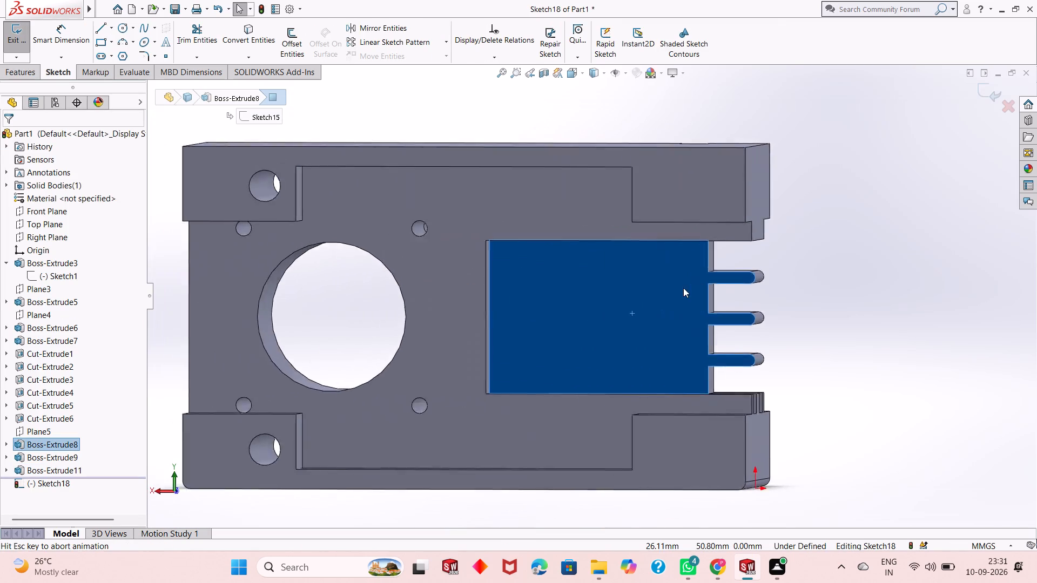
{"action": "scroll", "coordinate": [762, 264], "scroll_direction": "down", "scroll_amount": 2}
{"action": "scroll", "coordinate": [762, 264], "scroll_direction": "up", "scroll_amount": 2}
{"action": "key", "text": "Escape"}
{"action": "scroll", "coordinate": [647, 306], "scroll_direction": "down", "scroll_amount": 1}
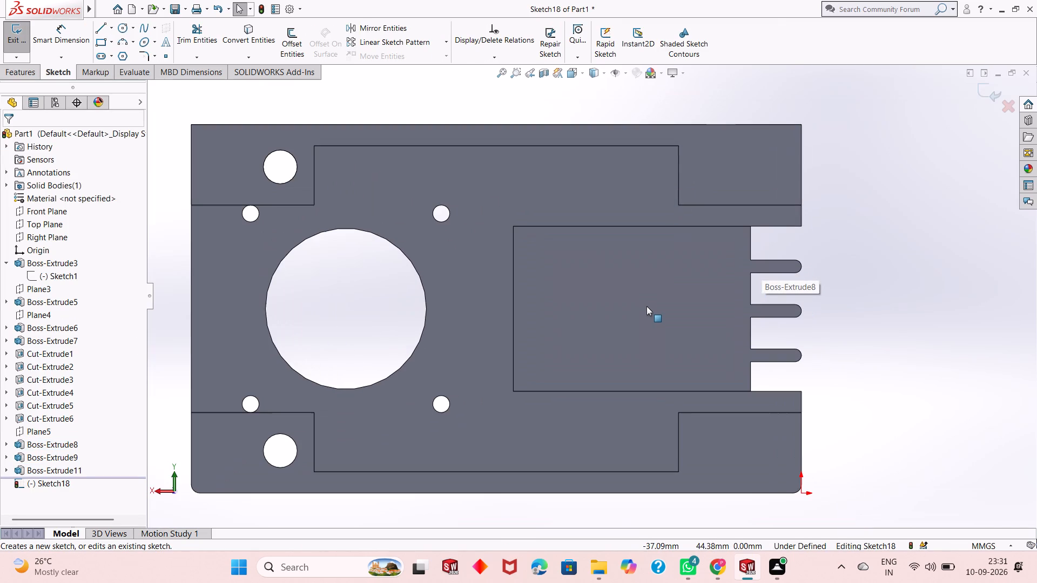
{"action": "left_click", "coordinate": [98, 43]}
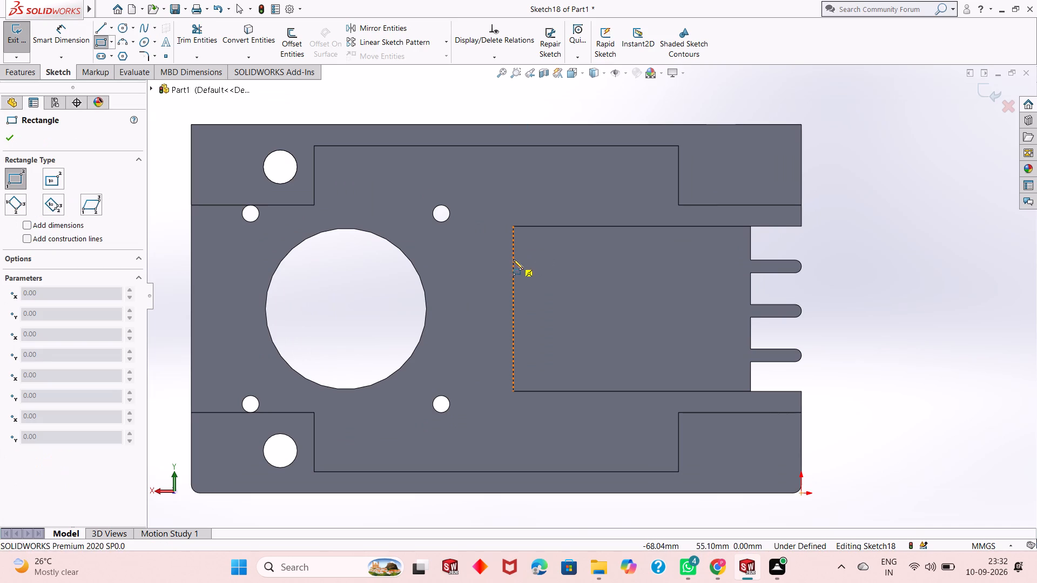
{"action": "left_click", "coordinate": [513, 253]}
{"action": "left_click", "coordinate": [780, 270]}
{"action": "key", "text": "Escape"}
{"action": "key", "text": "Escape"}
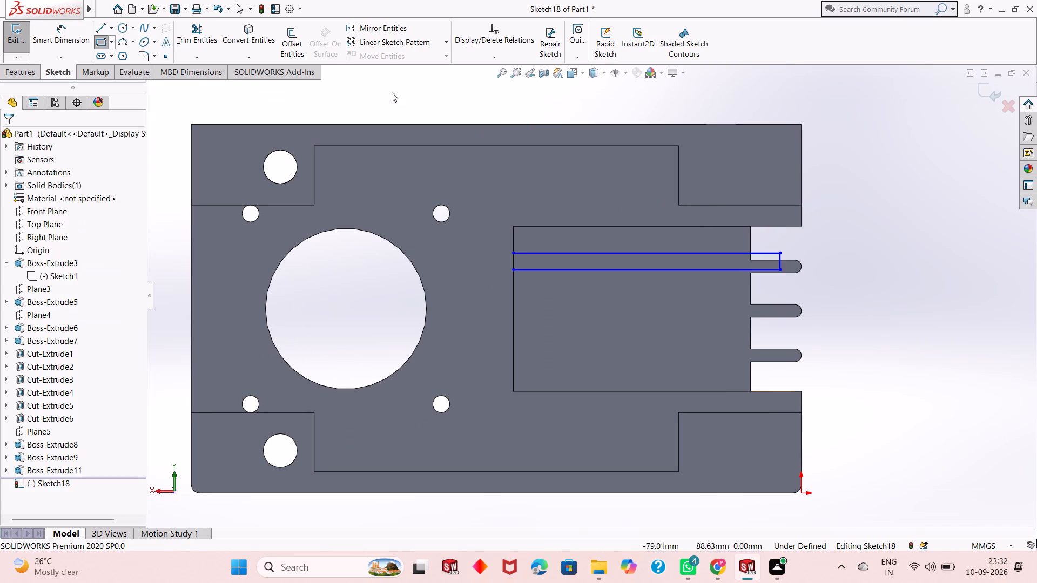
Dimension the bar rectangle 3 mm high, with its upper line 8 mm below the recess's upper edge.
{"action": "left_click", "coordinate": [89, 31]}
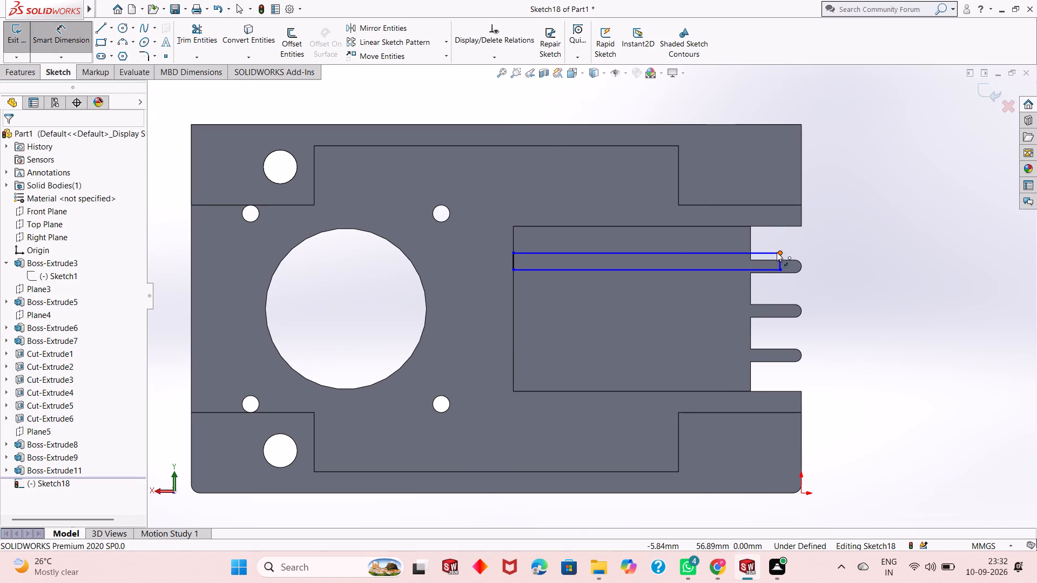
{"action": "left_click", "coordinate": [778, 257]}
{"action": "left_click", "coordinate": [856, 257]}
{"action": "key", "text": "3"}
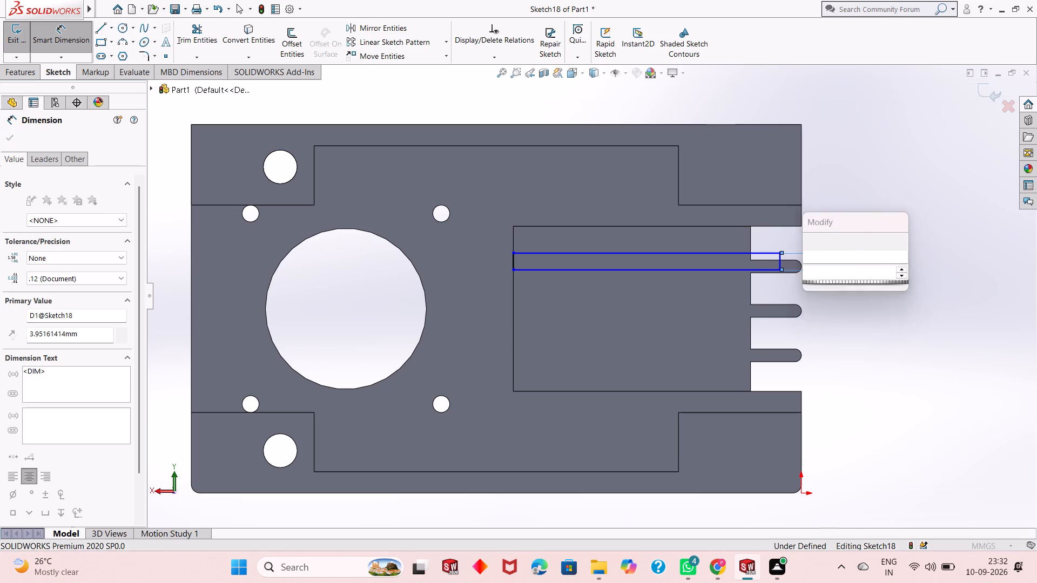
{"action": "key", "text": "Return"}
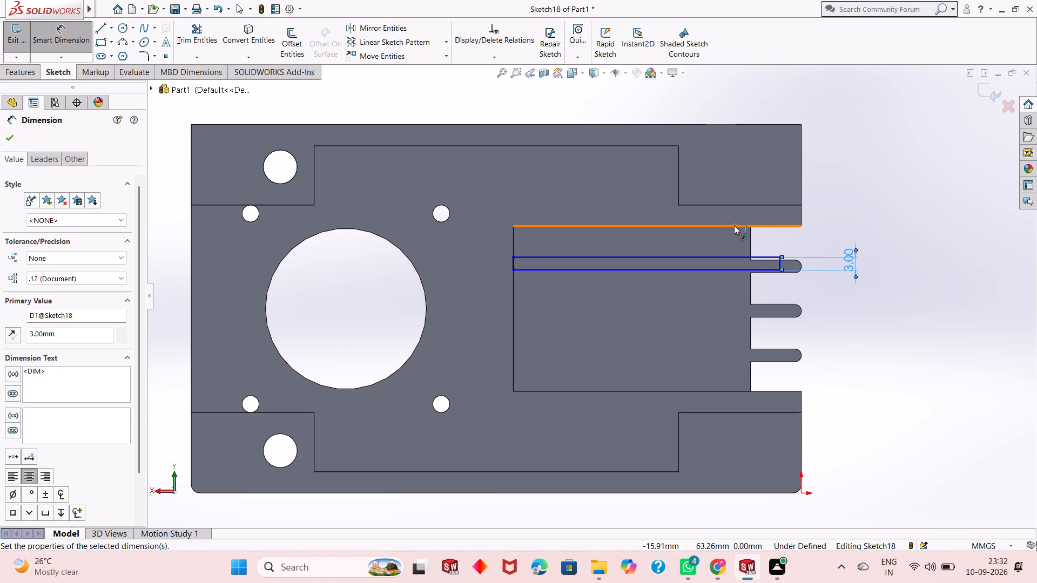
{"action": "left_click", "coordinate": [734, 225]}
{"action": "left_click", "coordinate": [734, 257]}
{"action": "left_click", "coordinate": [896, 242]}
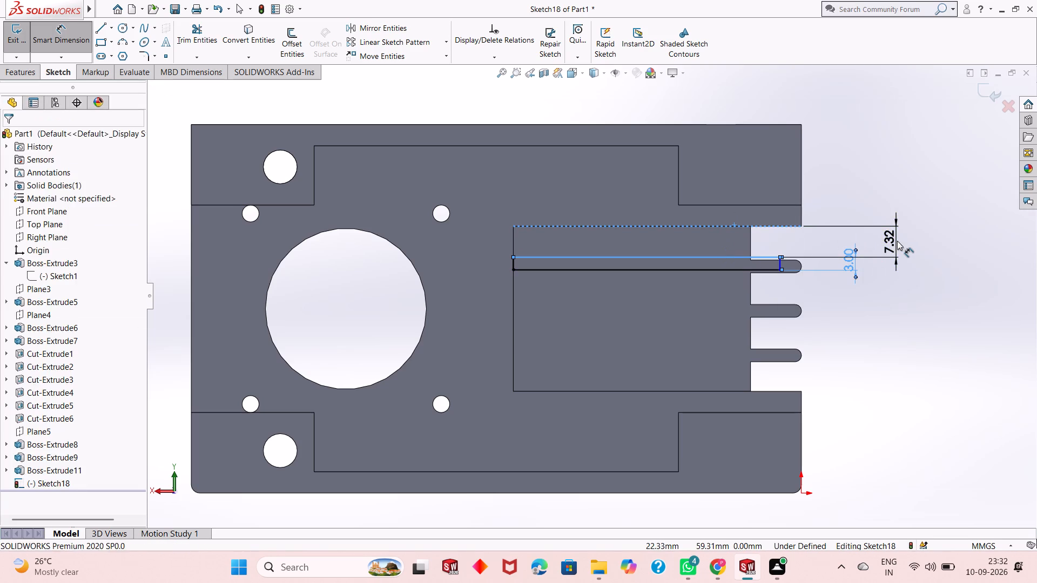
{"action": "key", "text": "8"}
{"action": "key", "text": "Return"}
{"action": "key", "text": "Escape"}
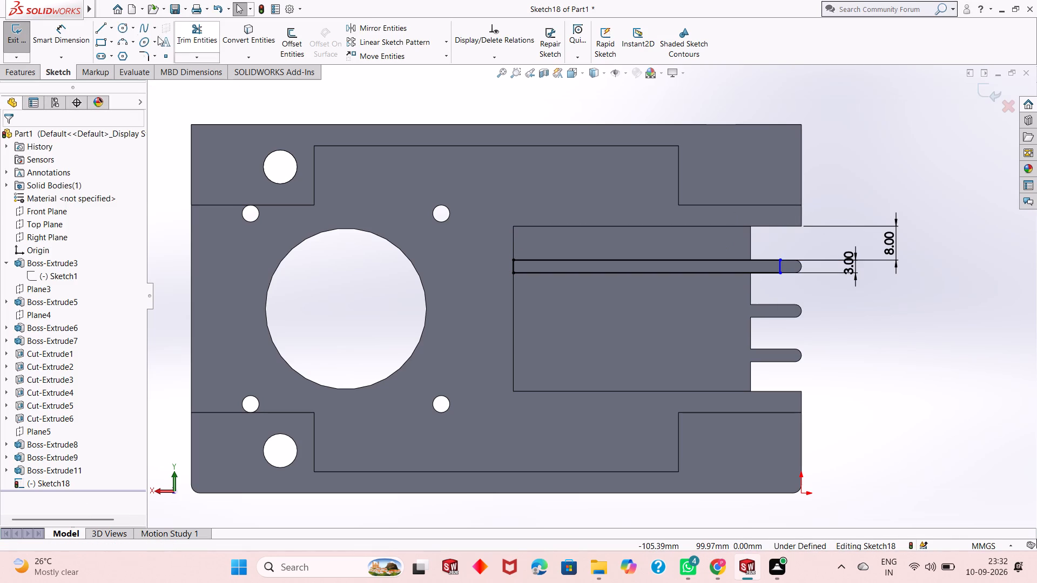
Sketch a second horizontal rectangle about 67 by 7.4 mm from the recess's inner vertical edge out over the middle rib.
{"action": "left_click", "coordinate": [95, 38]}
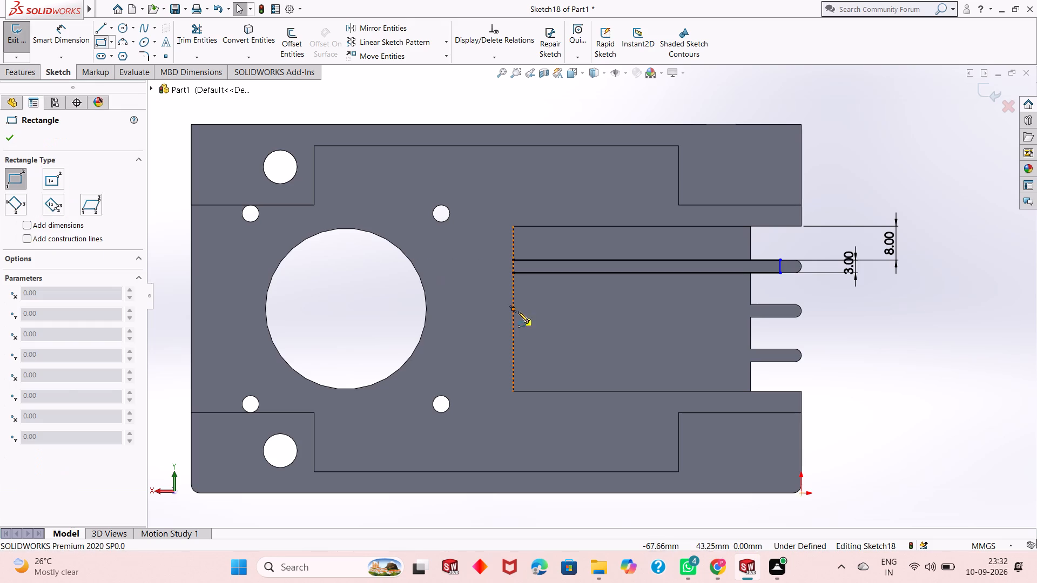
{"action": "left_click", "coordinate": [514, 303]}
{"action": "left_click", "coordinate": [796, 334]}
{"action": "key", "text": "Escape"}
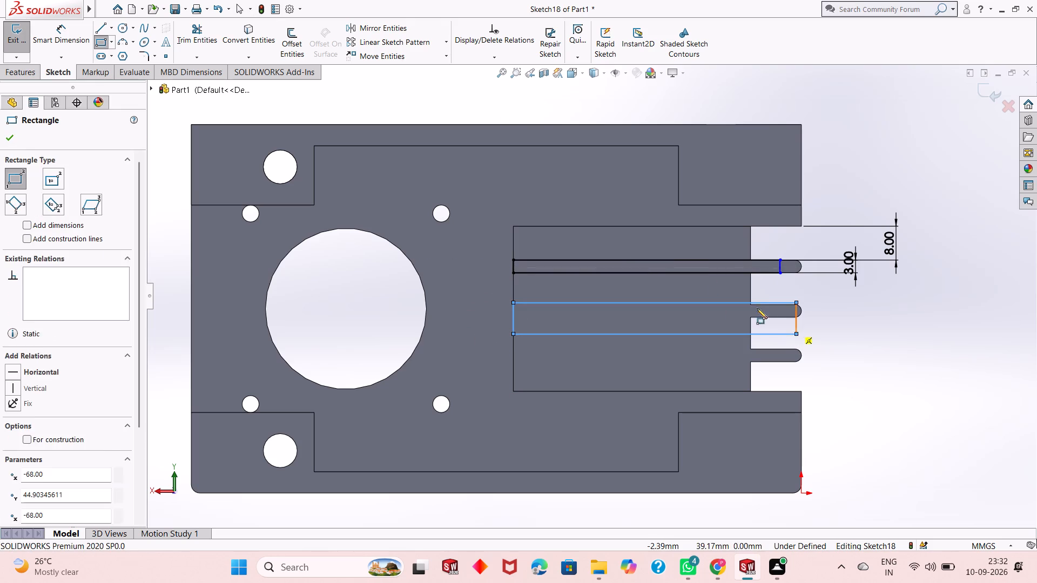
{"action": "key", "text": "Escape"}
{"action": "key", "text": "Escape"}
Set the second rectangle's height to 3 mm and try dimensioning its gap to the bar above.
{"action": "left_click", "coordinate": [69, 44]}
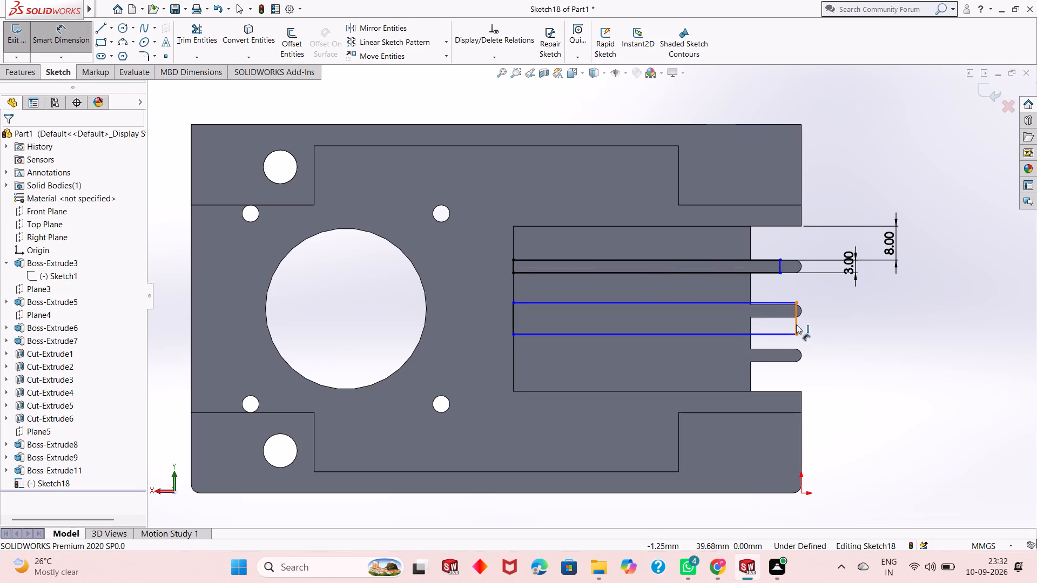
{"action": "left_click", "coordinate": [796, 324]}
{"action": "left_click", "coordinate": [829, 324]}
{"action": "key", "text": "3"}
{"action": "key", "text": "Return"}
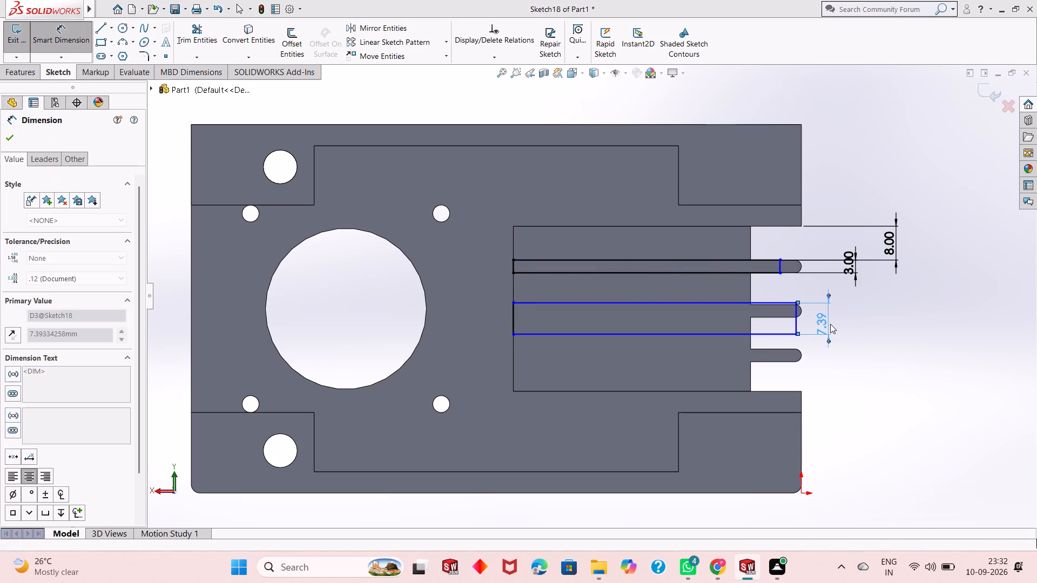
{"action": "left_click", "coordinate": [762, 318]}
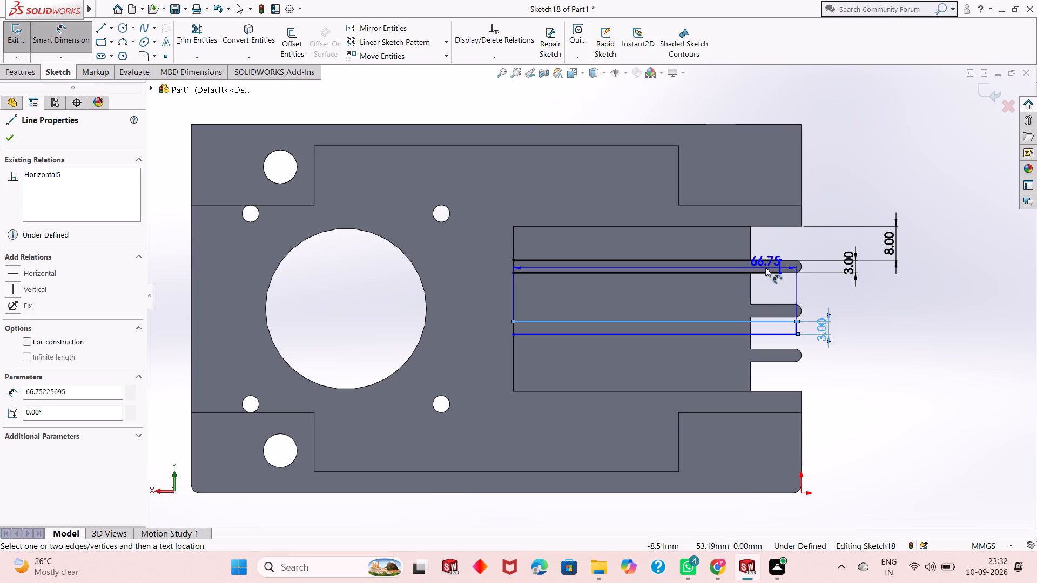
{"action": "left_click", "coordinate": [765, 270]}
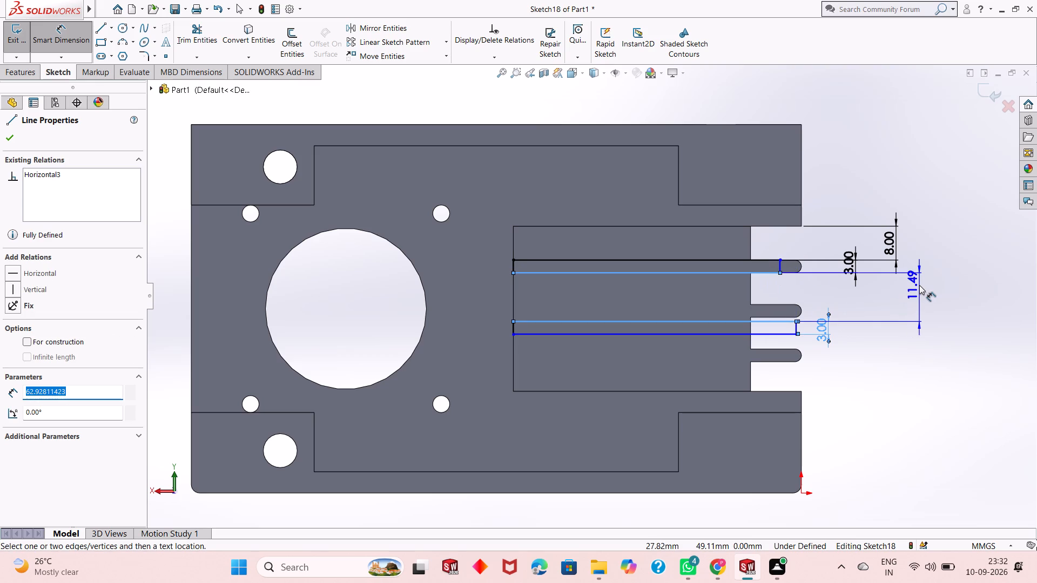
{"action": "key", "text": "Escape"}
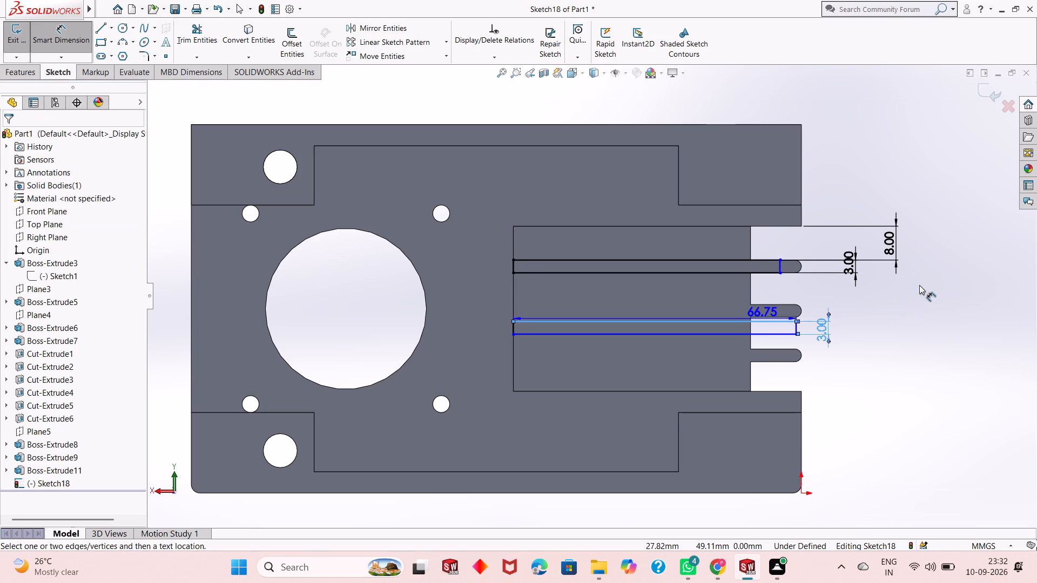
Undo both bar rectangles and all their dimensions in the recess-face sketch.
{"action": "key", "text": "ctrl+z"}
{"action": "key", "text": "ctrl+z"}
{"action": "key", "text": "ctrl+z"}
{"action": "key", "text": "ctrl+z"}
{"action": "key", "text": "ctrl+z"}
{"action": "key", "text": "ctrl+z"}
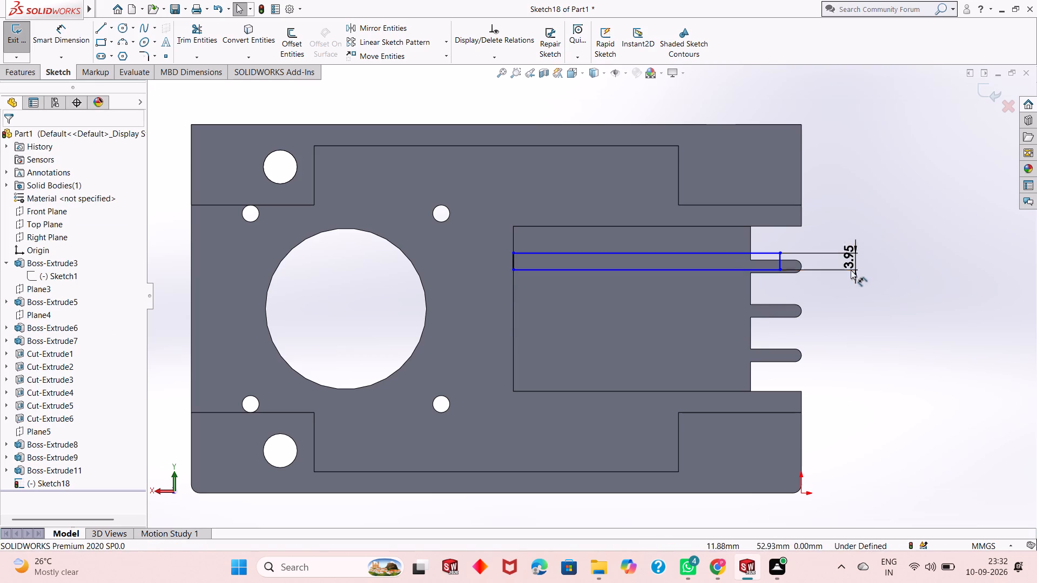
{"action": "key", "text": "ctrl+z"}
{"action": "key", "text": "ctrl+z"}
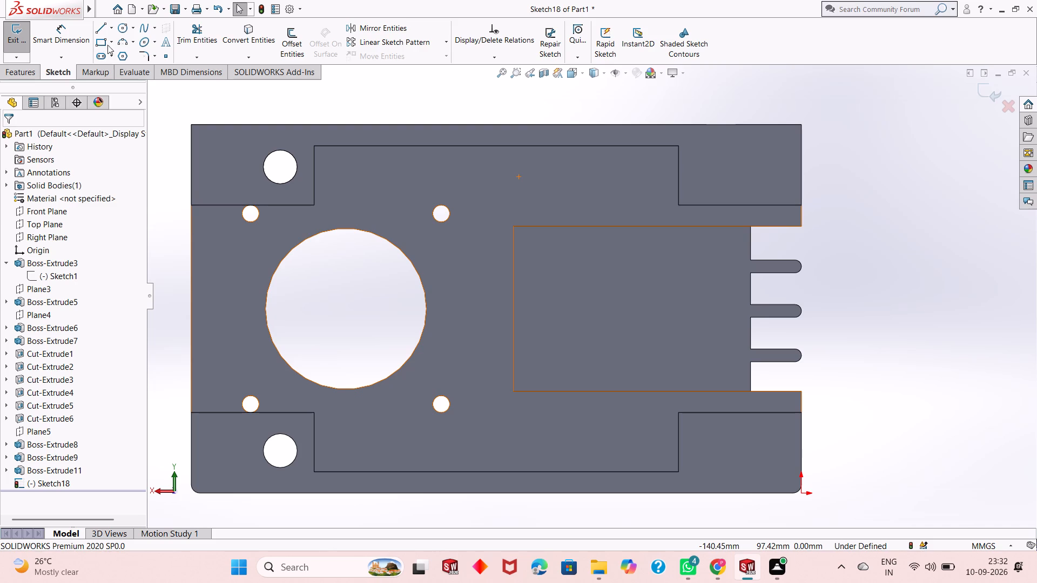
Sketch a thin horizontal rectangle about 68 mm long, above the uppermost rib, from the recess's inner vertical edge to the bracket's outer edge.
{"action": "left_click", "coordinate": [101, 42]}
{"action": "left_click", "coordinate": [514, 245]}
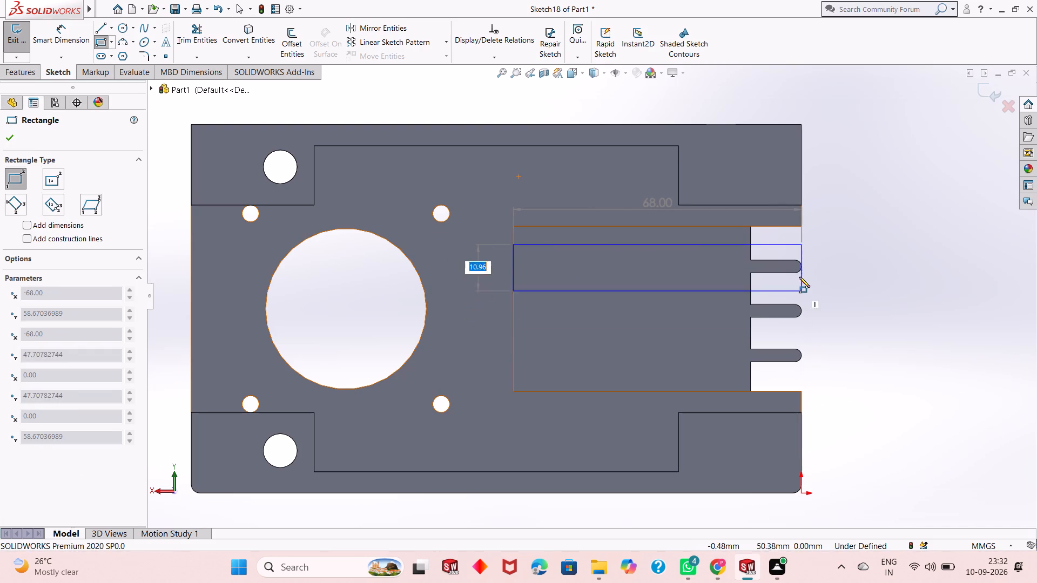
{"action": "left_click", "coordinate": [799, 254]}
{"action": "key", "text": "Escape"}
{"action": "key", "text": "Escape"}
{"action": "key", "text": "Escape"}
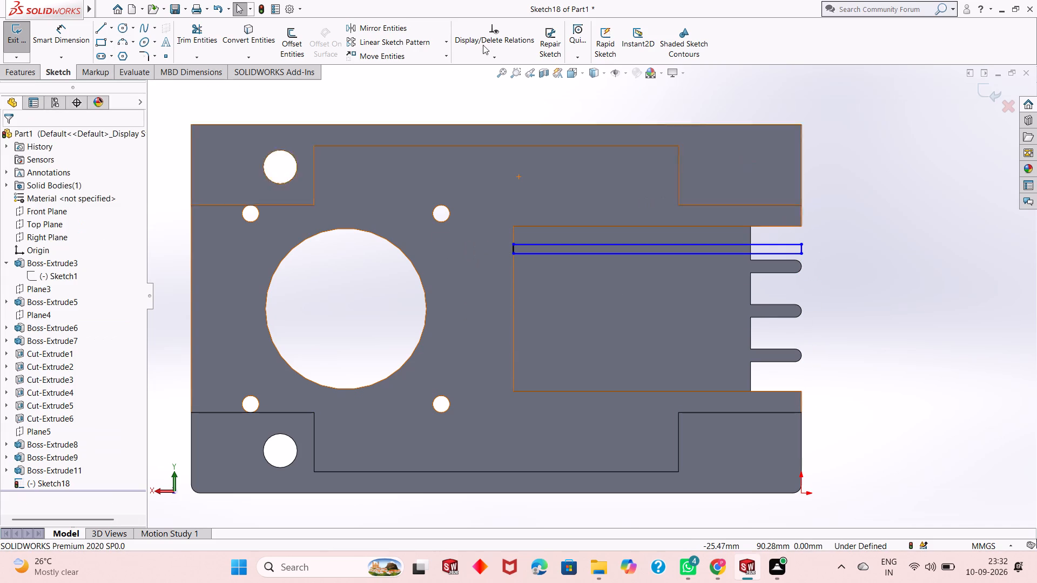
Dimension the rectangle 3 mm high, with its upper line 8 mm below the recess's upper edge.
{"action": "left_click", "coordinate": [77, 33]}
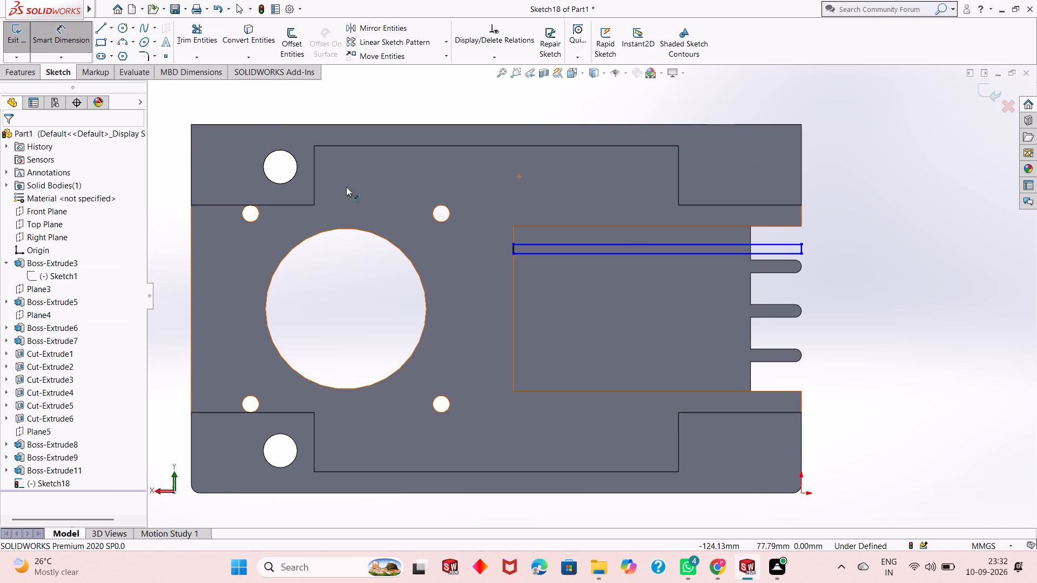
{"action": "scroll", "coordinate": [837, 232], "scroll_direction": "down", "scroll_amount": 3}
{"action": "left_click", "coordinate": [733, 266]}
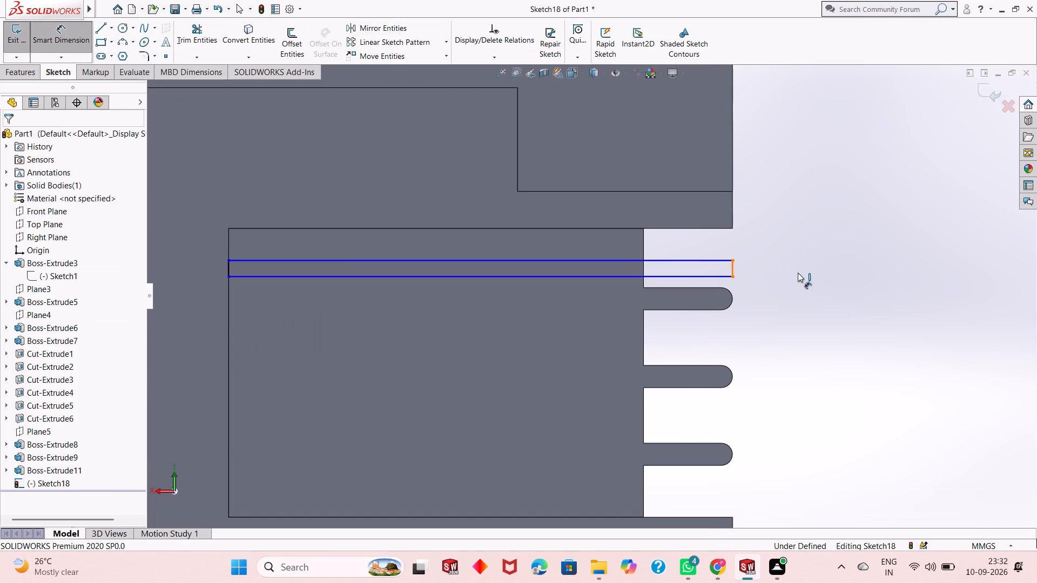
{"action": "left_click", "coordinate": [823, 273]}
{"action": "key", "text": "3"}
{"action": "key", "text": "Return"}
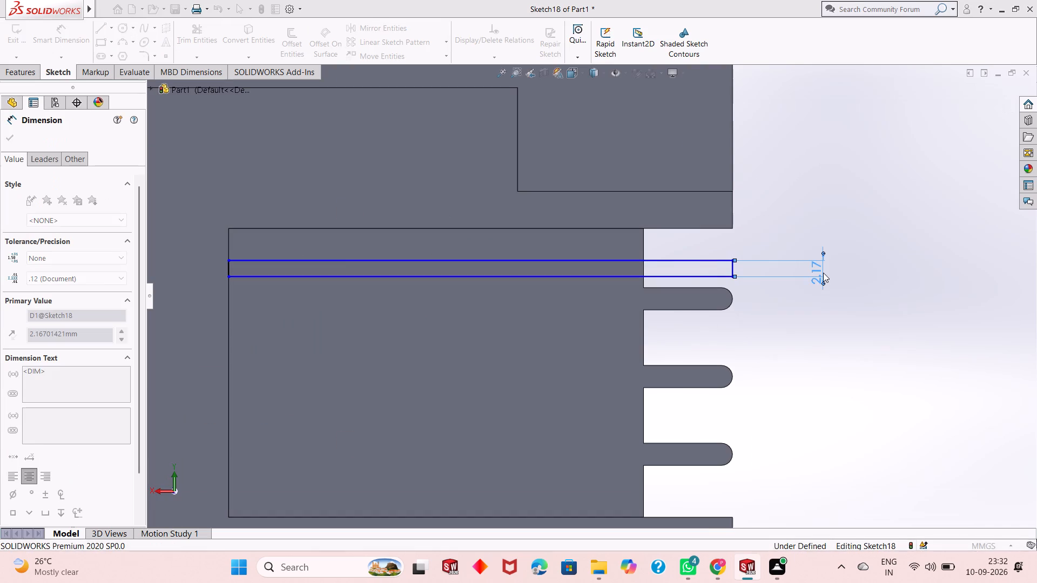
{"action": "left_click", "coordinate": [625, 228]}
{"action": "left_click", "coordinate": [618, 252]}
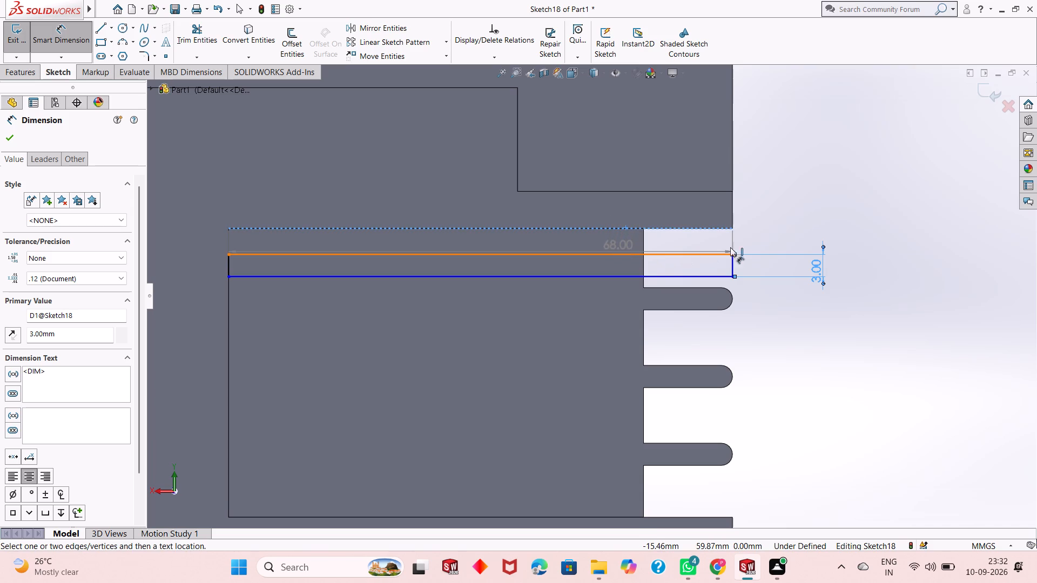
{"action": "left_click", "coordinate": [792, 238]}
{"action": "key", "text": "8"}
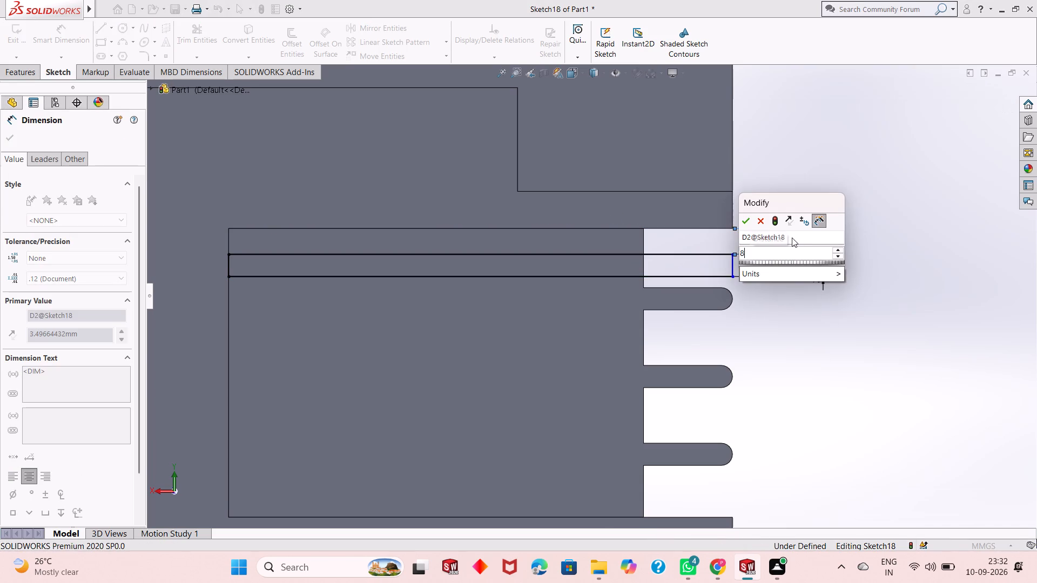
{"action": "key", "text": "Return"}
{"action": "scroll", "coordinate": [592, 337], "scroll_direction": "up", "scroll_amount": 2}
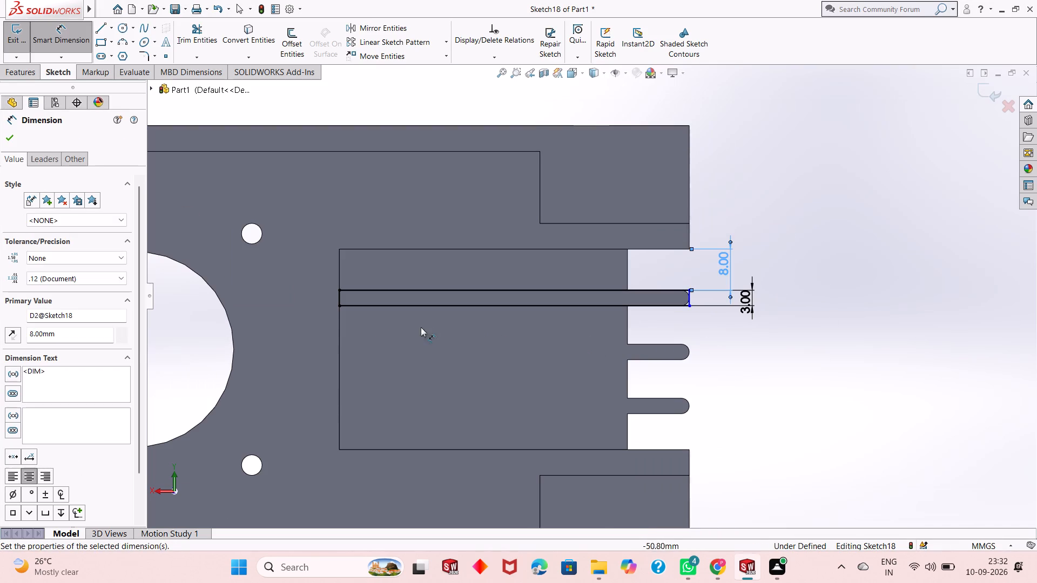
{"action": "key", "text": "Escape"}
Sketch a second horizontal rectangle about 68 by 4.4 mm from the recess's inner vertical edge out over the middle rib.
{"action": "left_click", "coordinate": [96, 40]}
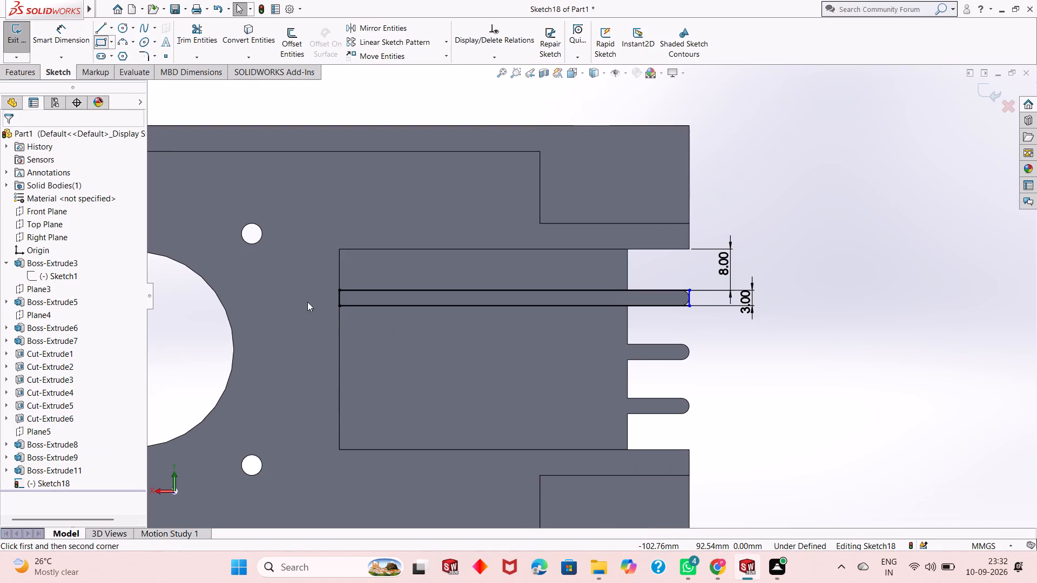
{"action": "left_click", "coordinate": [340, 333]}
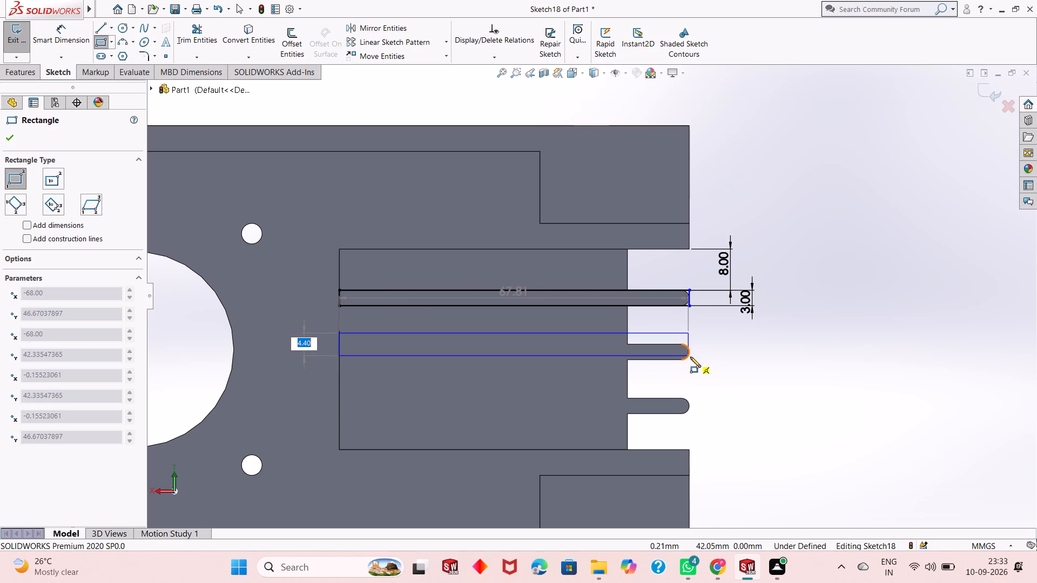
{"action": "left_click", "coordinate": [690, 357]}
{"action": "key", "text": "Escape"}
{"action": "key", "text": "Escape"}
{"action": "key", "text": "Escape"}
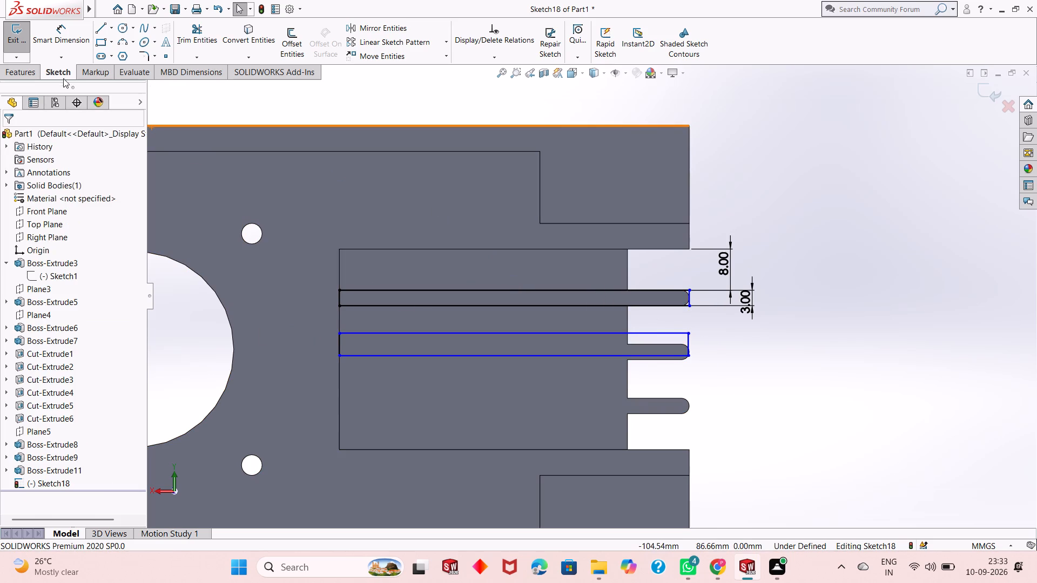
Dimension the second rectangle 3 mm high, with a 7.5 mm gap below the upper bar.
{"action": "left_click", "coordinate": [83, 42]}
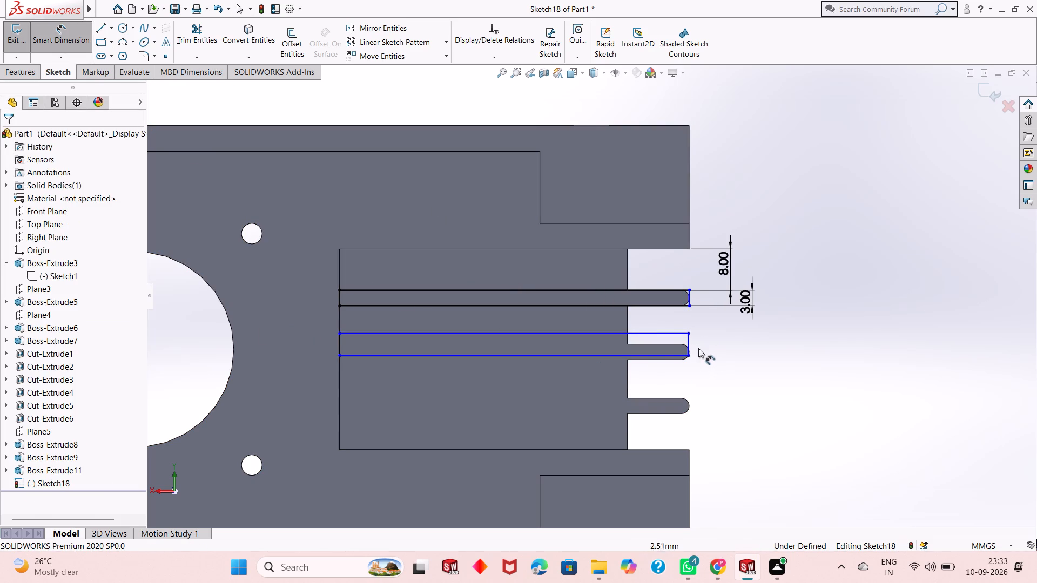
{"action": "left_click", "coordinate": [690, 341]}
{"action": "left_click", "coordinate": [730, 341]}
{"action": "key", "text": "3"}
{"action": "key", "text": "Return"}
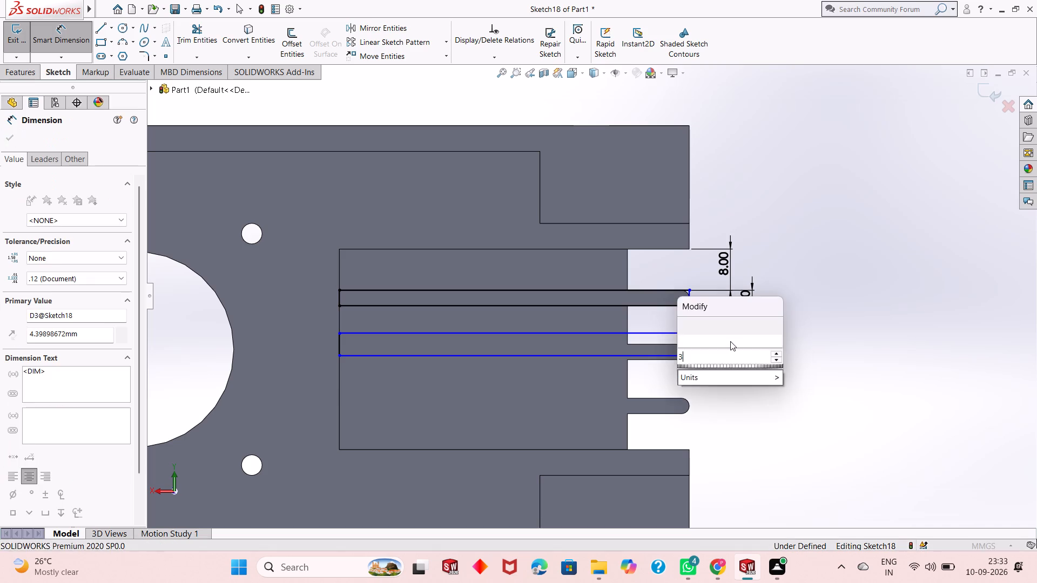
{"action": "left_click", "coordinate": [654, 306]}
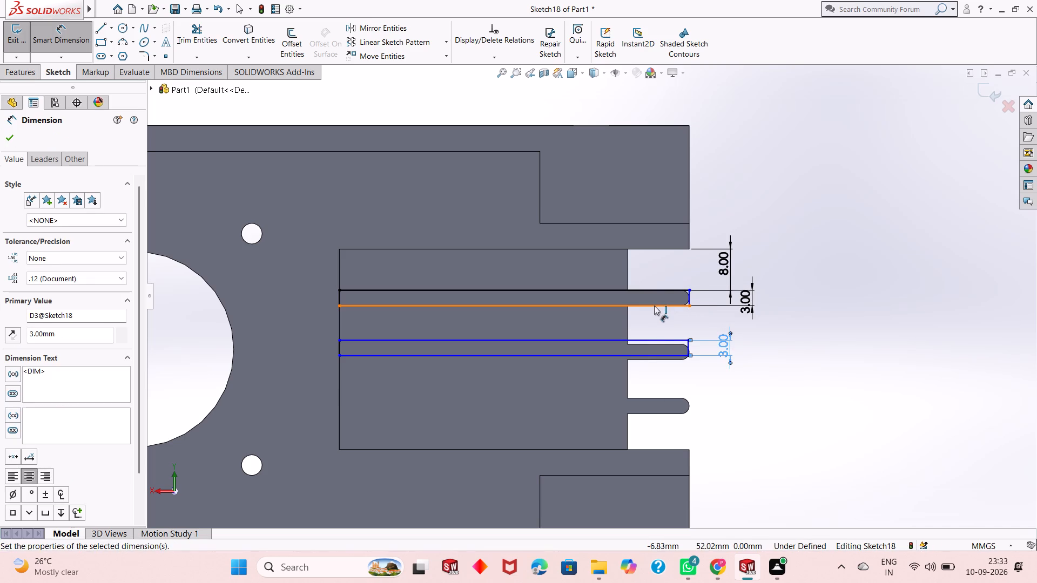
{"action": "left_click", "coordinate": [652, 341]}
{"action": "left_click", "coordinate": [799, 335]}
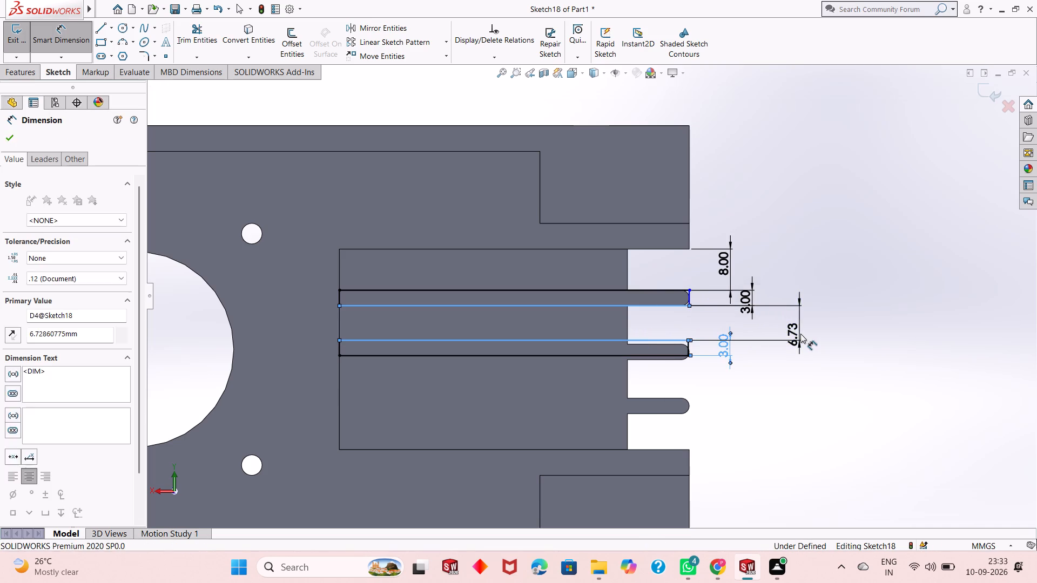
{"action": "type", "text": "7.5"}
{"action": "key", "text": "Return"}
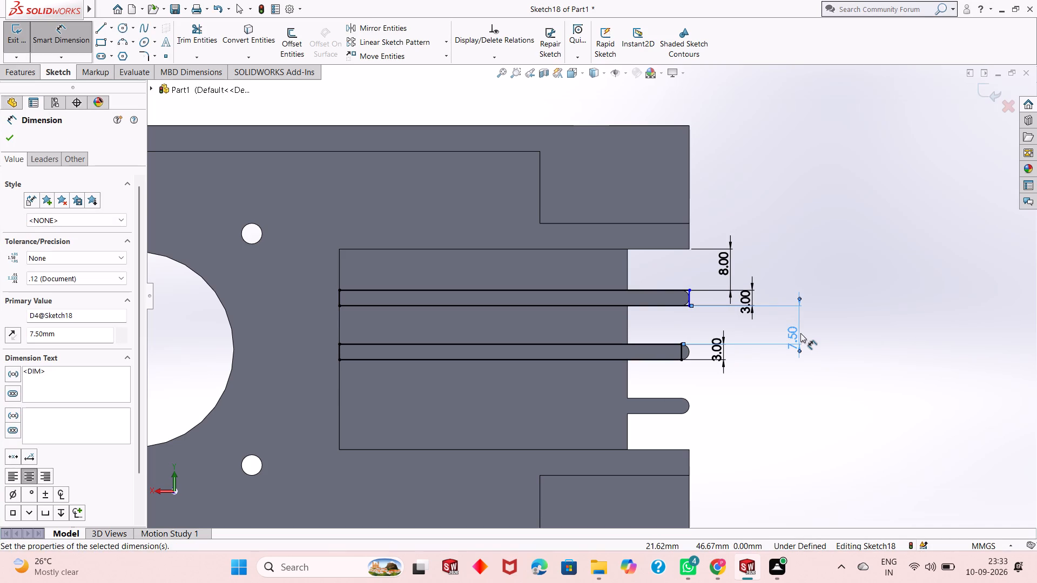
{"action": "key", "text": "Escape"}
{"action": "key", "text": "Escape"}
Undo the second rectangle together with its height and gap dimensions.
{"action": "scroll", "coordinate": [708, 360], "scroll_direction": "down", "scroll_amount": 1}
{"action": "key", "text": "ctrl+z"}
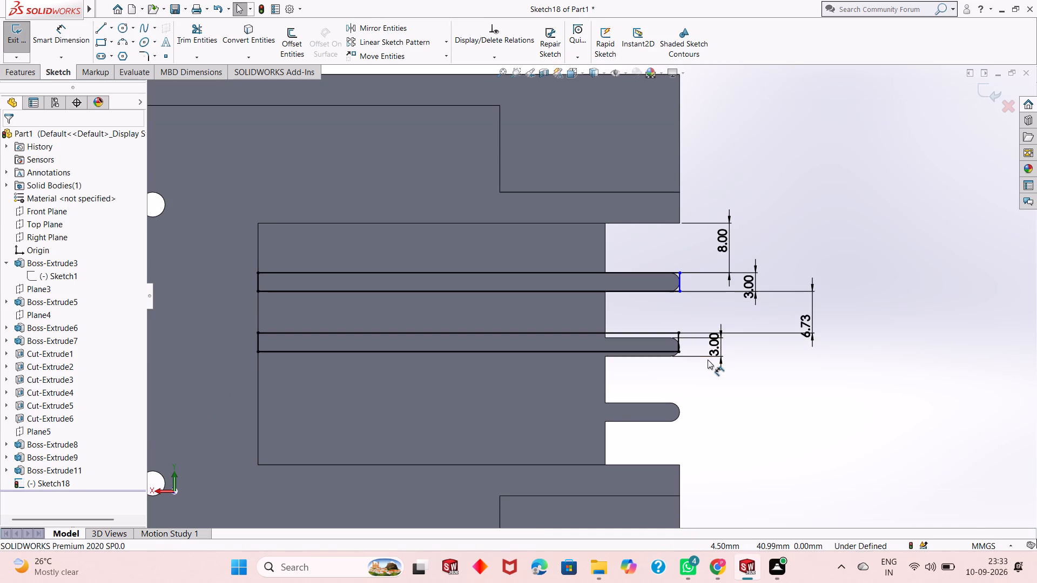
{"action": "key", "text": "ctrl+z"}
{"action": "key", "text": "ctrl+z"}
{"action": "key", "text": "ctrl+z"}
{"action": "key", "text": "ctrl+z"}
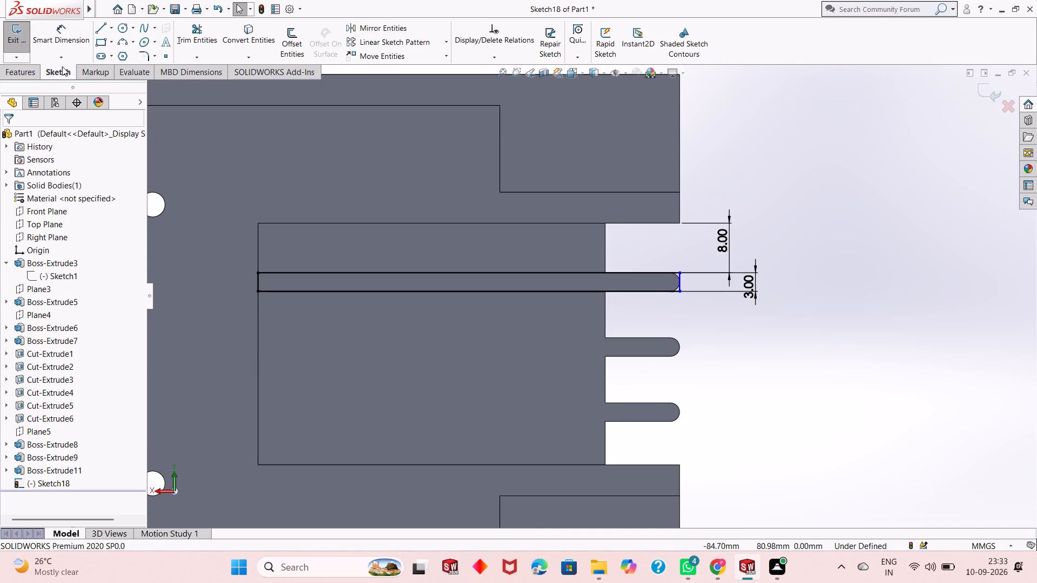
Sketch a horizontal rectangle about 68 by 3.7 mm from the recess's inner vertical edge over the middle rib to the outer edge.
{"action": "left_click", "coordinate": [100, 38]}
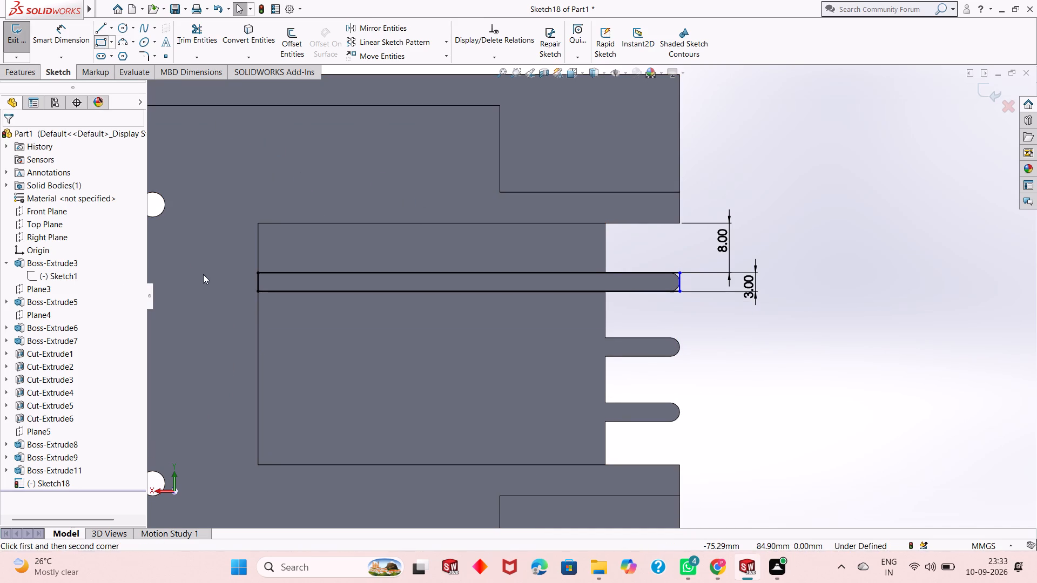
{"action": "left_click", "coordinate": [260, 334]}
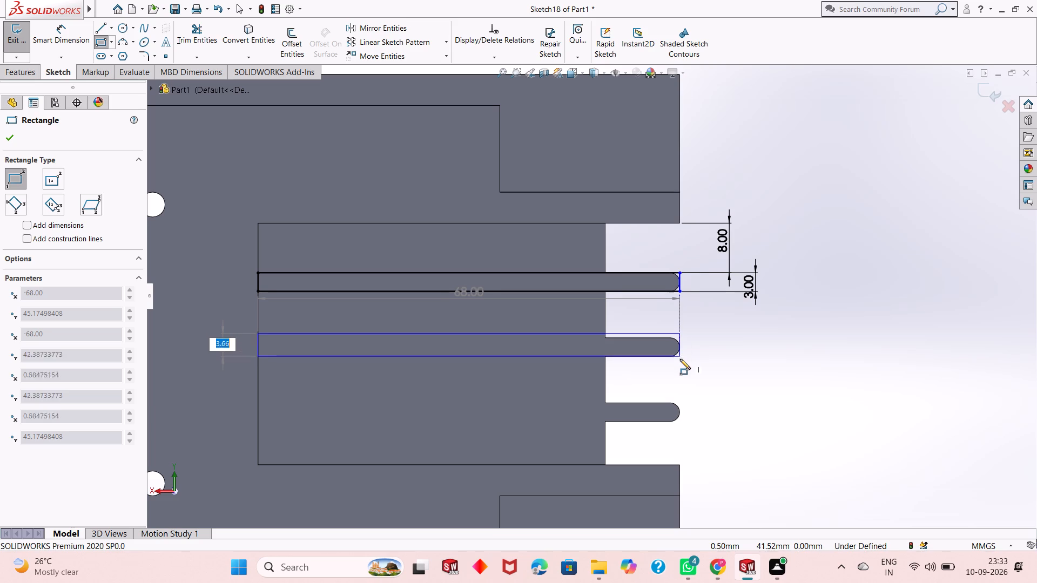
{"action": "left_click", "coordinate": [679, 357]}
{"action": "key", "text": "Escape"}
{"action": "key", "text": "Escape"}
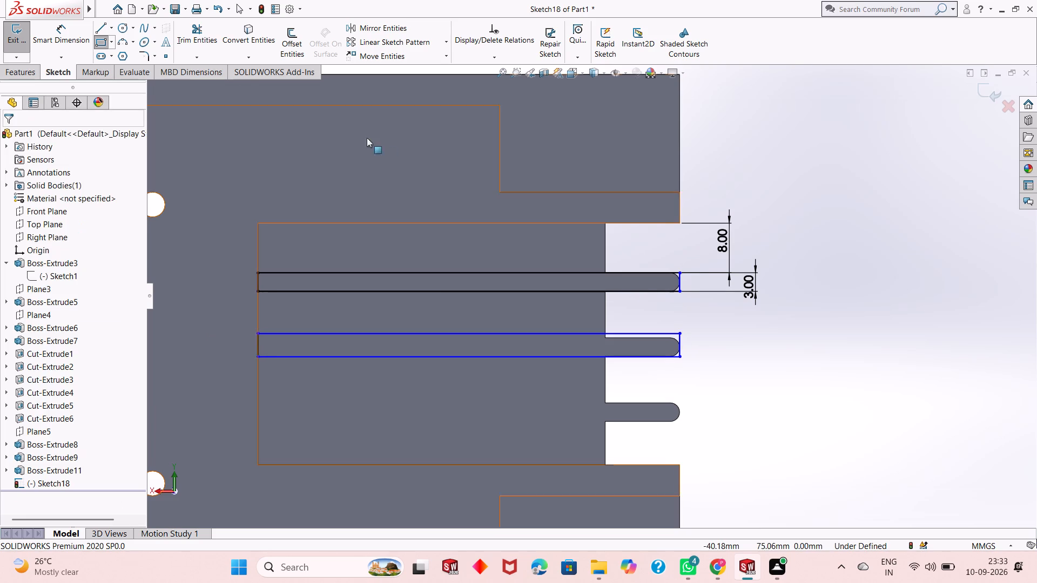
Dimension the middle rectangle 3 mm high, with a 7.5 mm gap below the upper bar.
{"action": "key", "text": "Escape"}
{"action": "left_click", "coordinate": [62, 38]}
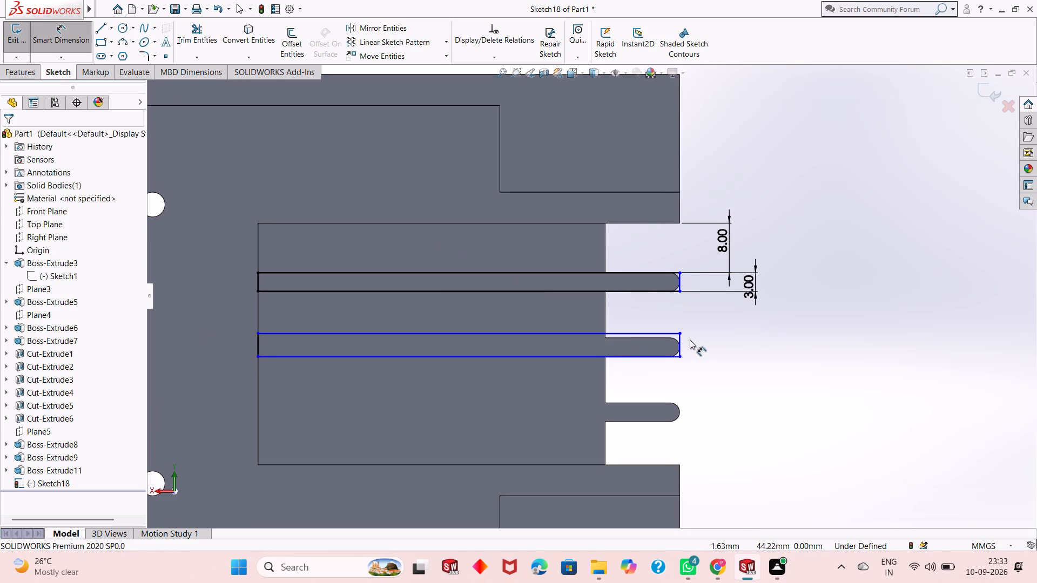
{"action": "left_click", "coordinate": [682, 340]}
{"action": "left_click", "coordinate": [737, 347]}
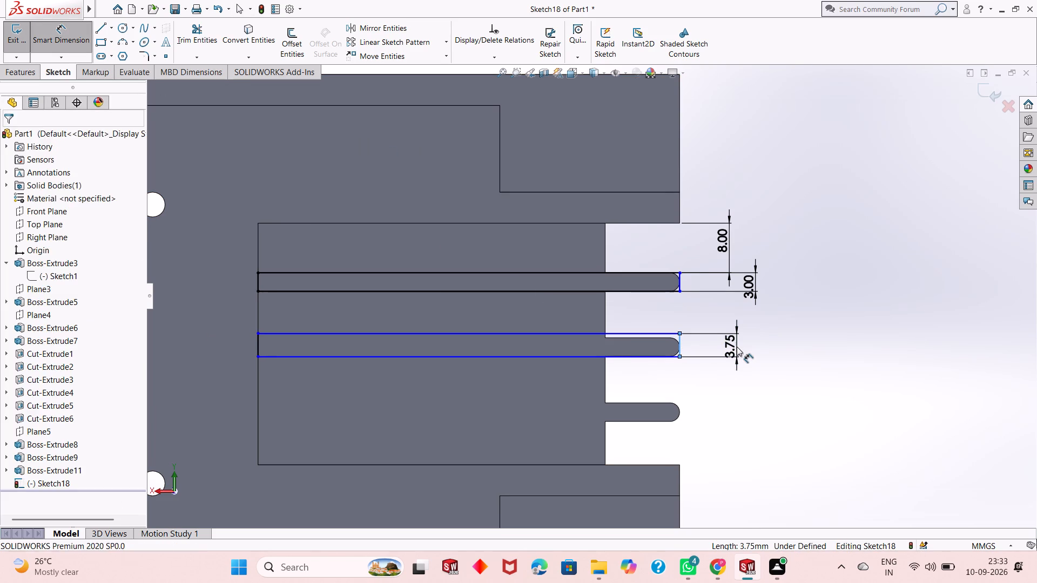
{"action": "key", "text": "3"}
{"action": "key", "text": "Return"}
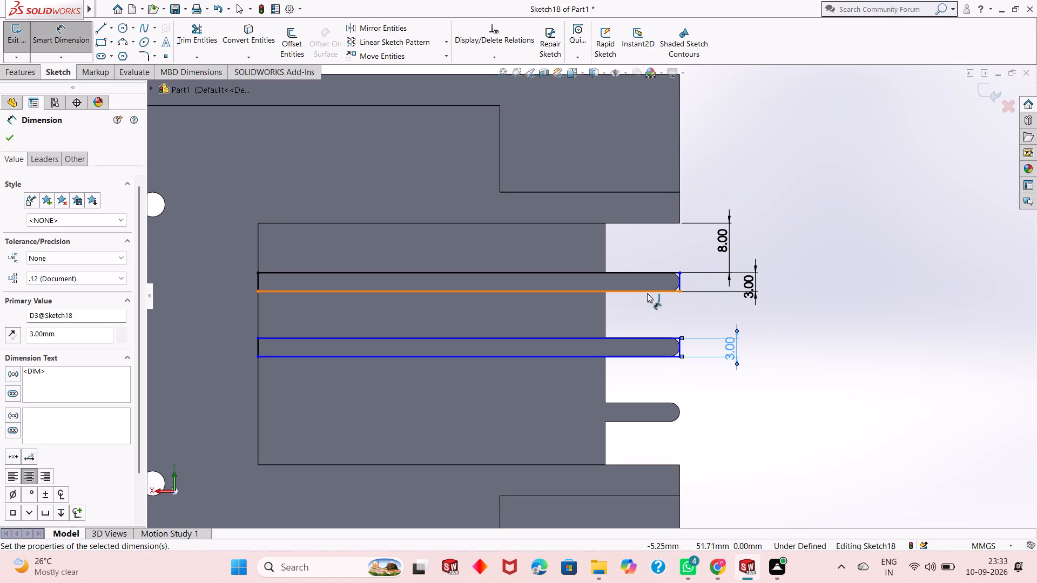
{"action": "left_click", "coordinate": [647, 293]}
{"action": "left_click", "coordinate": [643, 338]}
{"action": "left_click", "coordinate": [779, 324]}
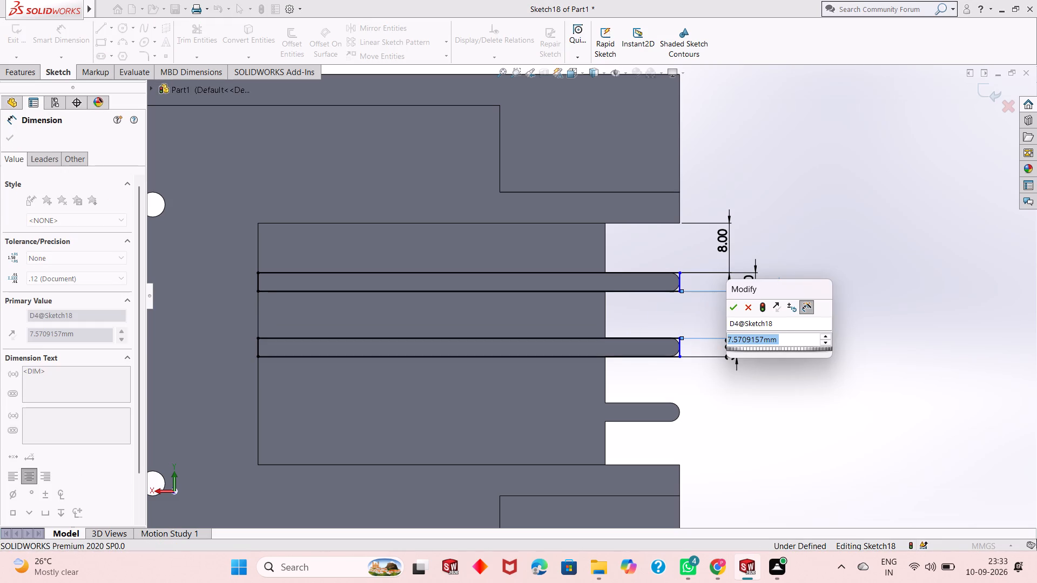
{"action": "type", "text": "7.5"}
{"action": "key", "text": "Return"}
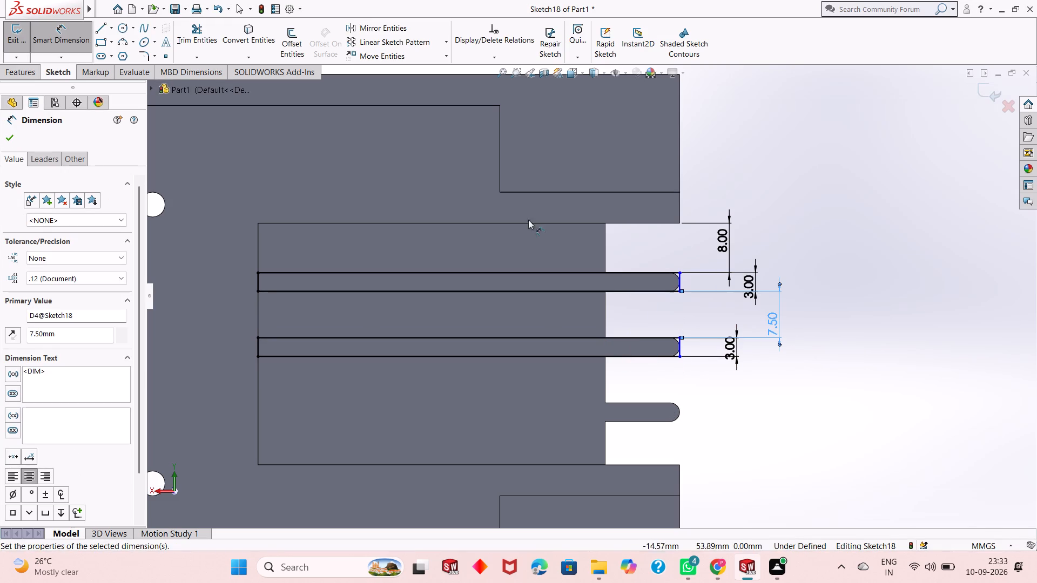
{"action": "key", "text": "Escape"}
{"action": "key", "text": "Escape"}
Sketch a third horizontal rectangle about 68 by 7.8 mm from the recess's inner vertical edge over the lower rib to the outer edge.
{"action": "left_click", "coordinate": [103, 43]}
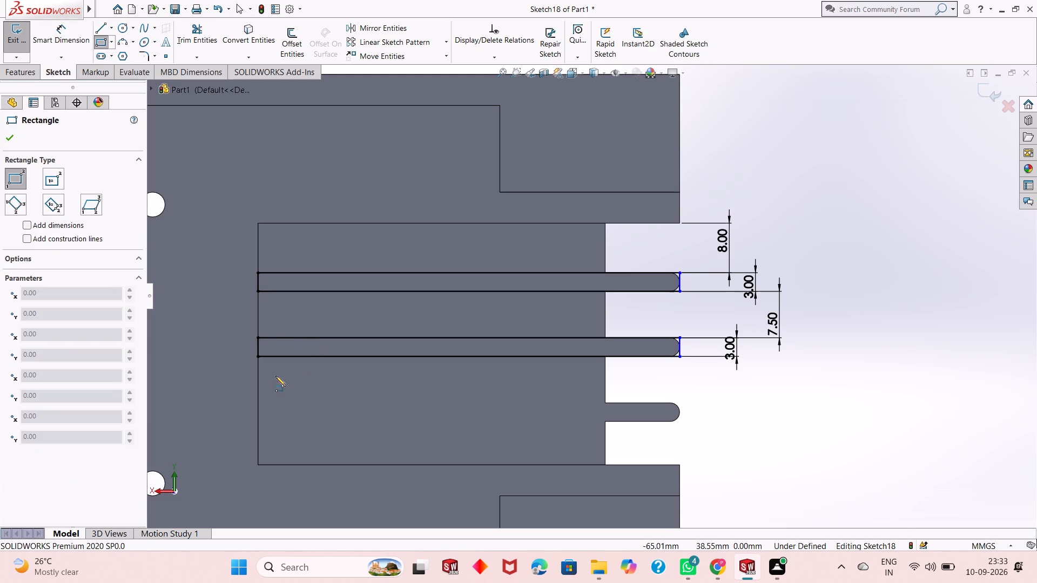
{"action": "left_click", "coordinate": [260, 388]}
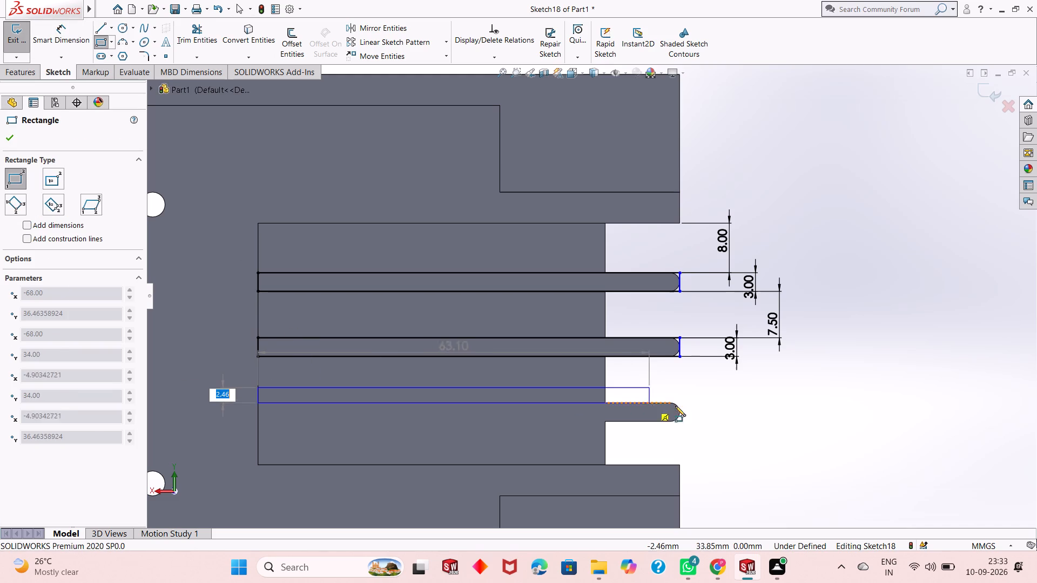
{"action": "left_click", "coordinate": [679, 436]}
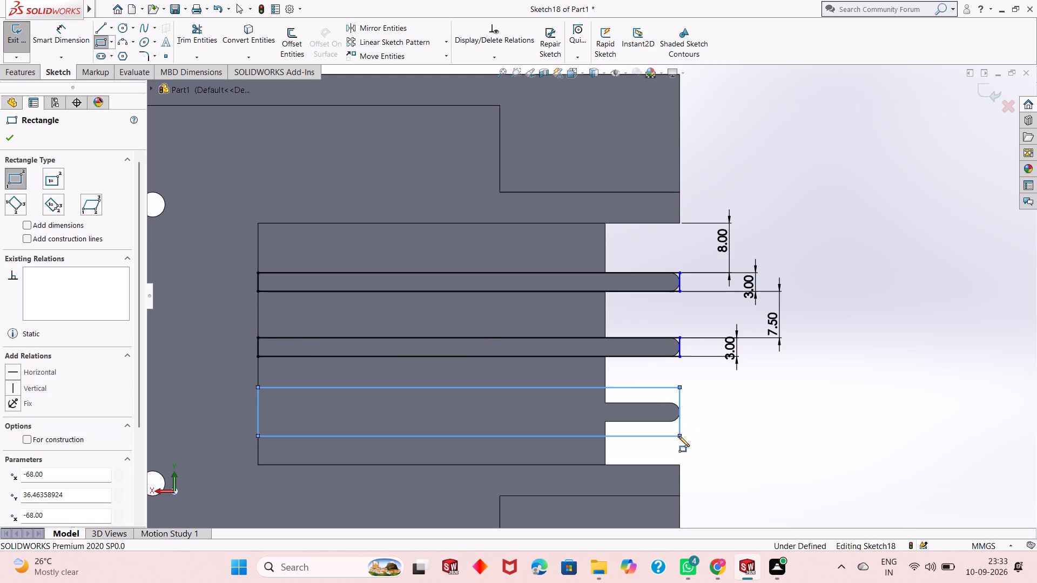
{"action": "right_click", "coordinate": [717, 411]}
{"action": "left_click", "coordinate": [738, 419]}
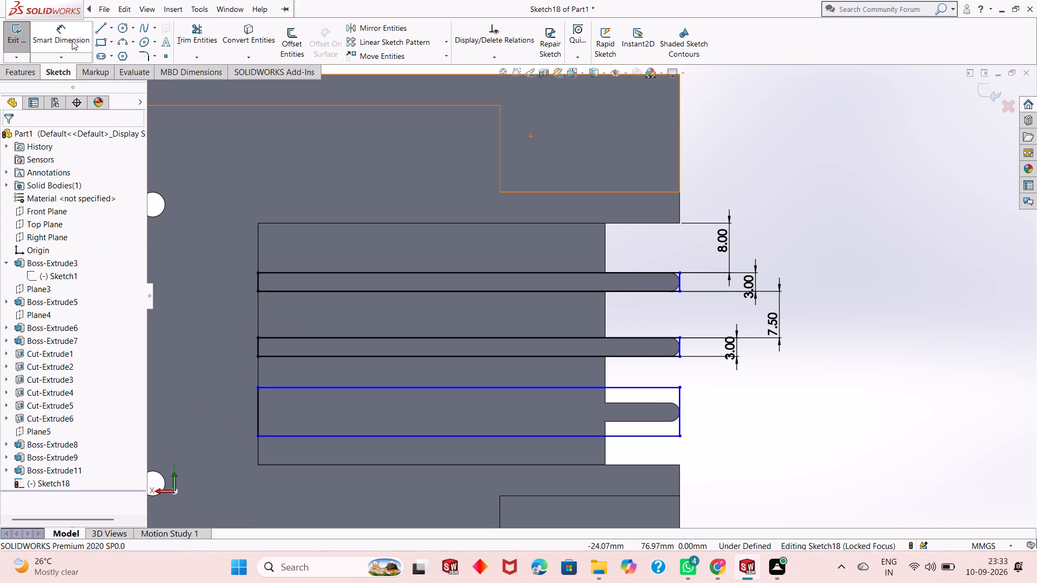
Dimension the third rectangle 3 mm high, with a 7.5 mm gap below the middle bar.
{"action": "left_click", "coordinate": [72, 39]}
{"action": "left_click", "coordinate": [677, 395]}
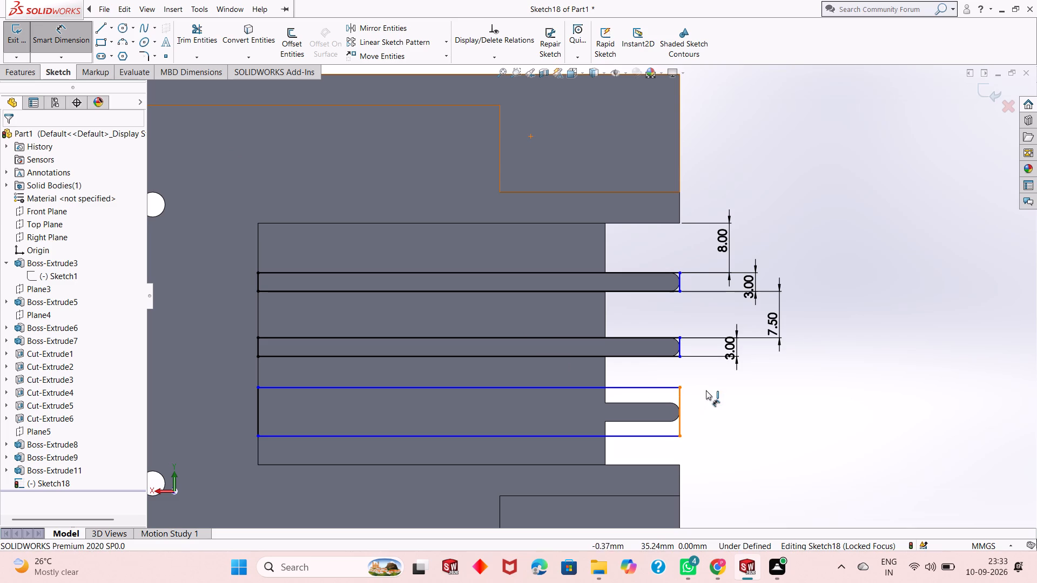
{"action": "left_click", "coordinate": [708, 390]}
{"action": "key", "text": "3"}
{"action": "key", "text": "Return"}
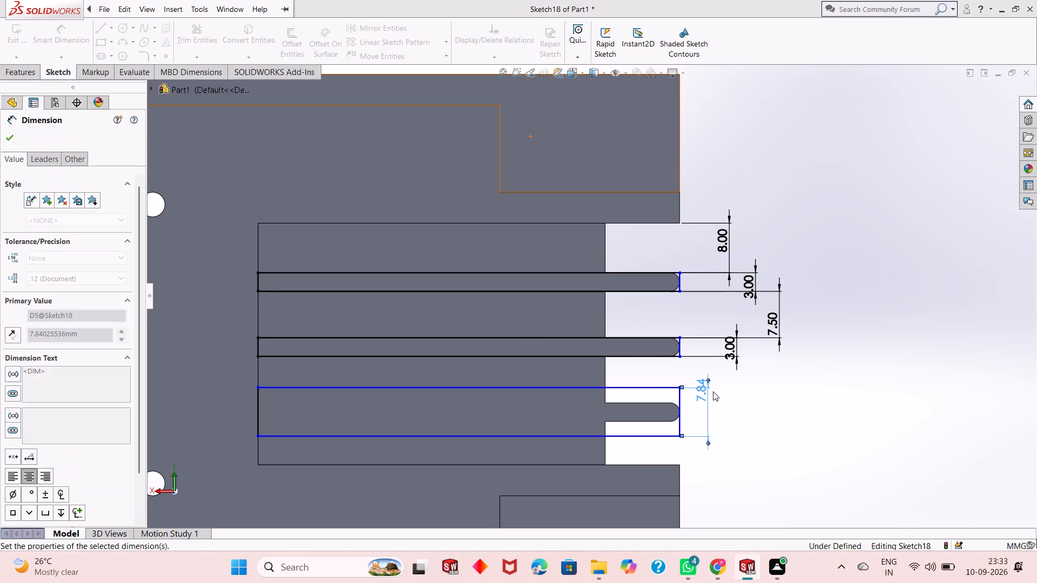
{"action": "left_click", "coordinate": [626, 419]}
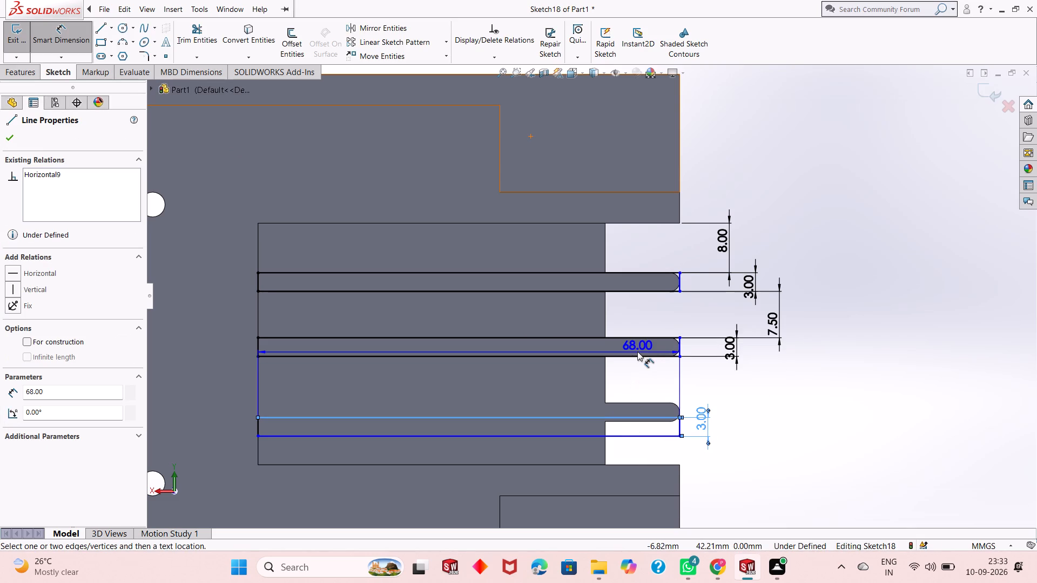
{"action": "left_click", "coordinate": [636, 354]}
{"action": "left_click", "coordinate": [834, 385]}
{"action": "type", "text": "7.5"}
{"action": "key", "text": "Return"}
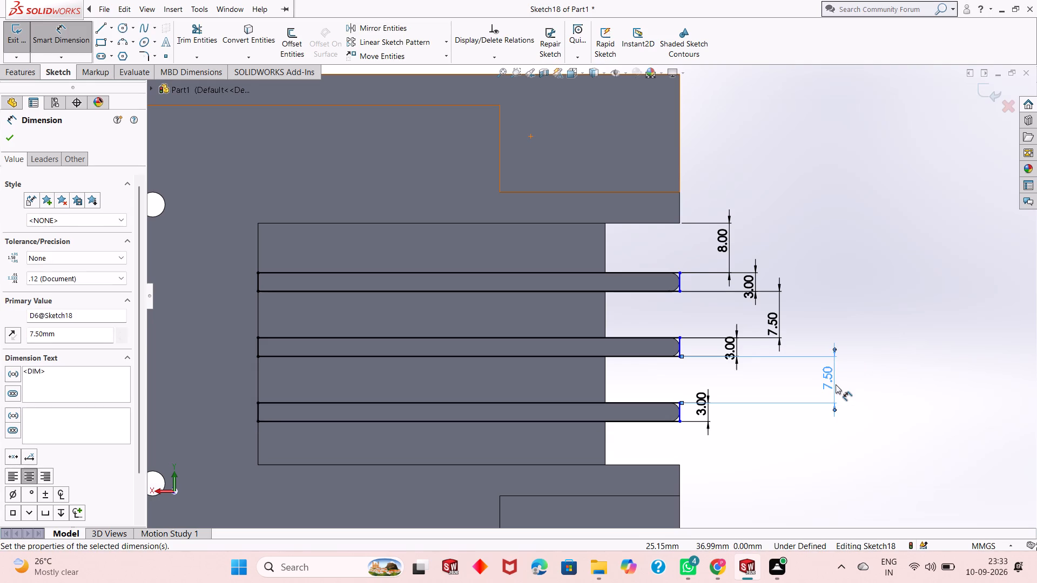
{"action": "key", "text": "Escape"}
{"action": "key", "text": "Escape"}
{"action": "key", "text": "Escape"}
{"action": "key", "text": "Escape"}
{"action": "key", "text": "Escape"}
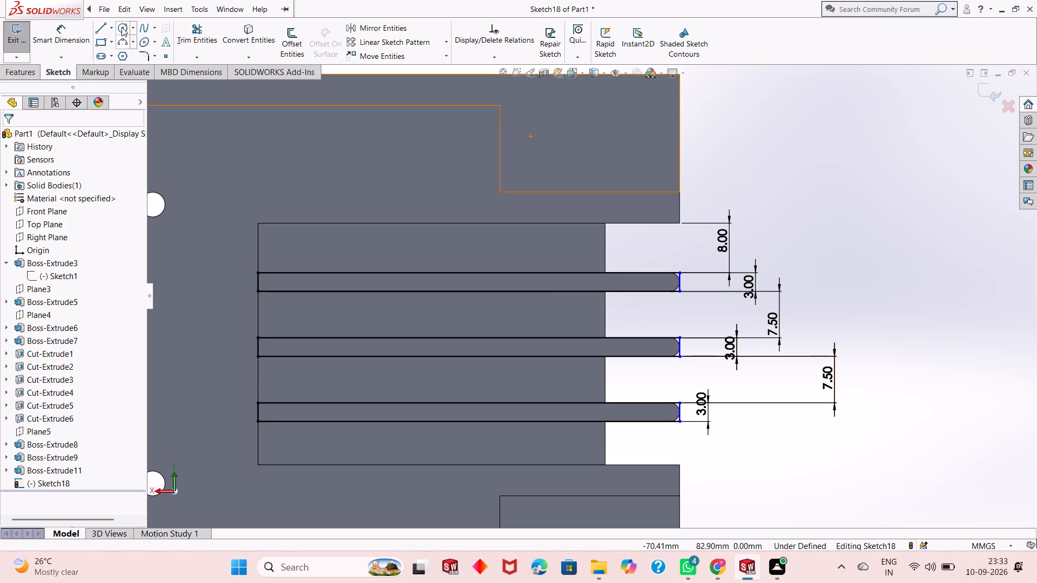
Sketch a circle inside the upper bar near its rounded end and dimension its diameter 3 mm.
{"action": "left_click", "coordinate": [122, 27]}
{"action": "scroll", "coordinate": [711, 321], "scroll_direction": "down", "scroll_amount": 2}
{"action": "scroll", "coordinate": [629, 251], "scroll_direction": "down", "scroll_amount": 2}
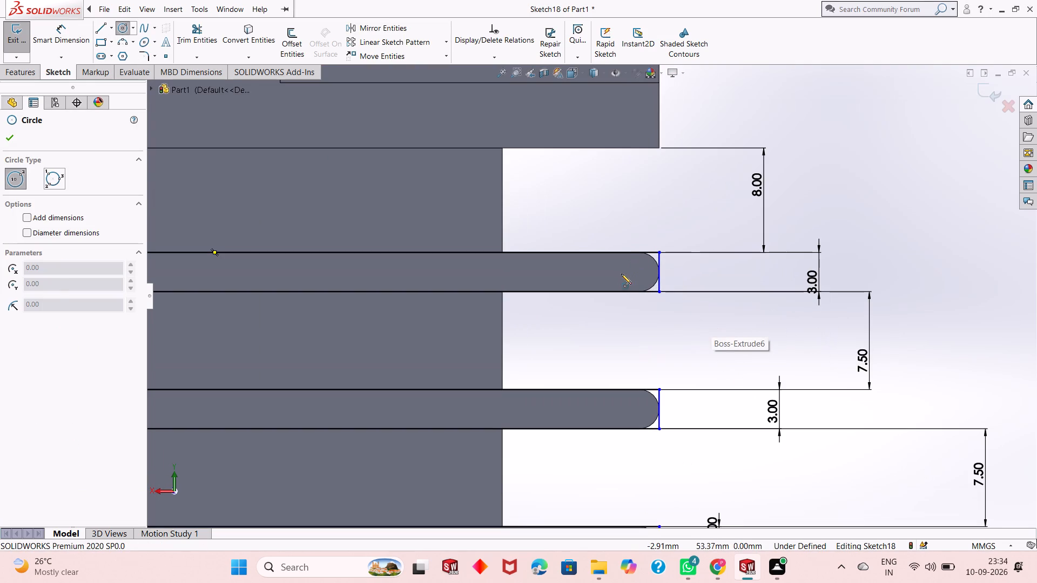
{"action": "left_click", "coordinate": [621, 273]}
{"action": "left_click", "coordinate": [637, 293]}
{"action": "key", "text": "Escape"}
{"action": "key", "text": "Escape"}
{"action": "left_click", "coordinate": [73, 48]}
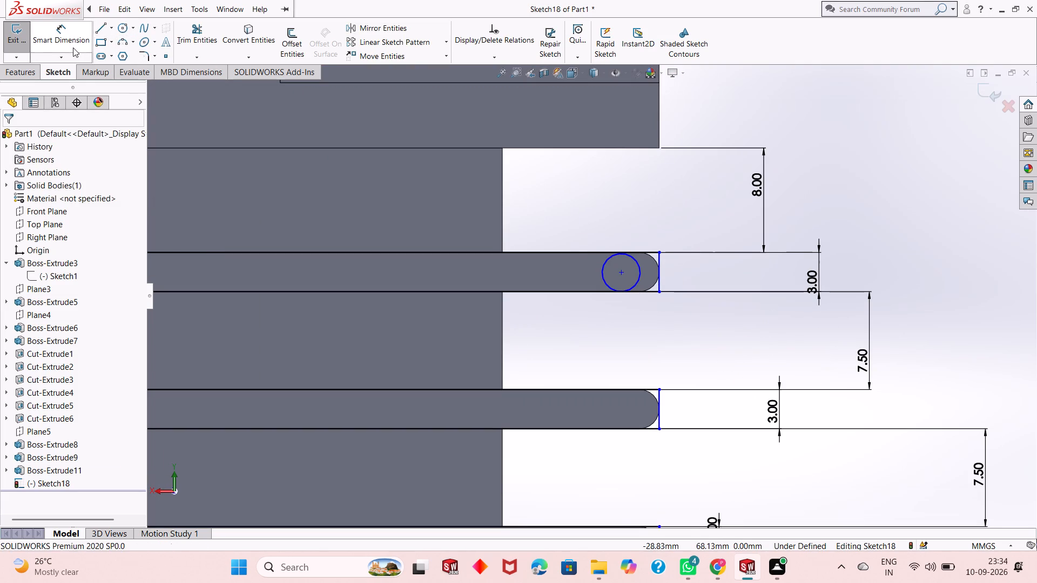
{"action": "left_click", "coordinate": [641, 266]}
{"action": "left_click", "coordinate": [674, 213]}
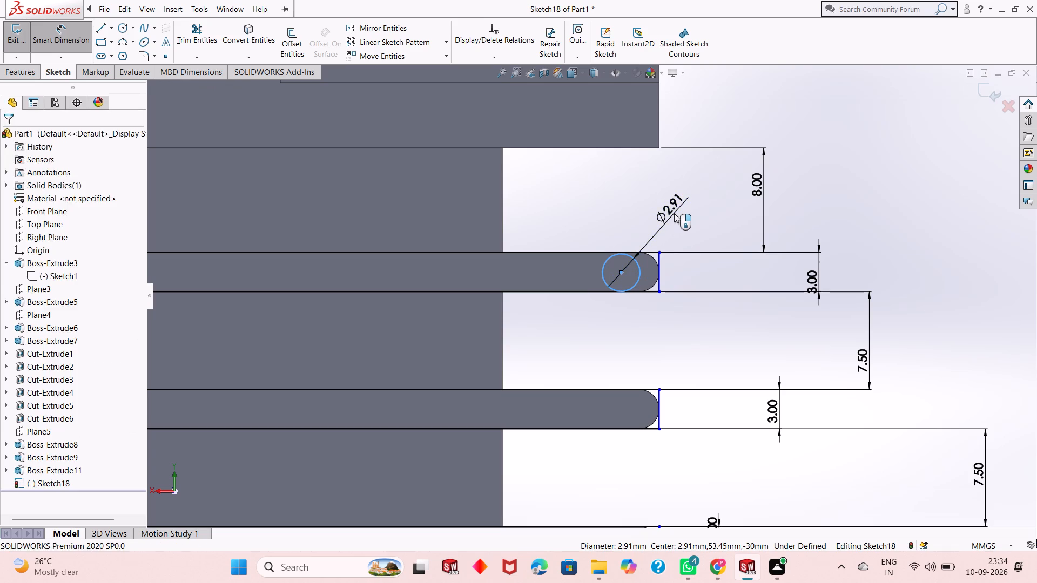
{"action": "key", "text": "3"}
{"action": "key", "text": "Return"}
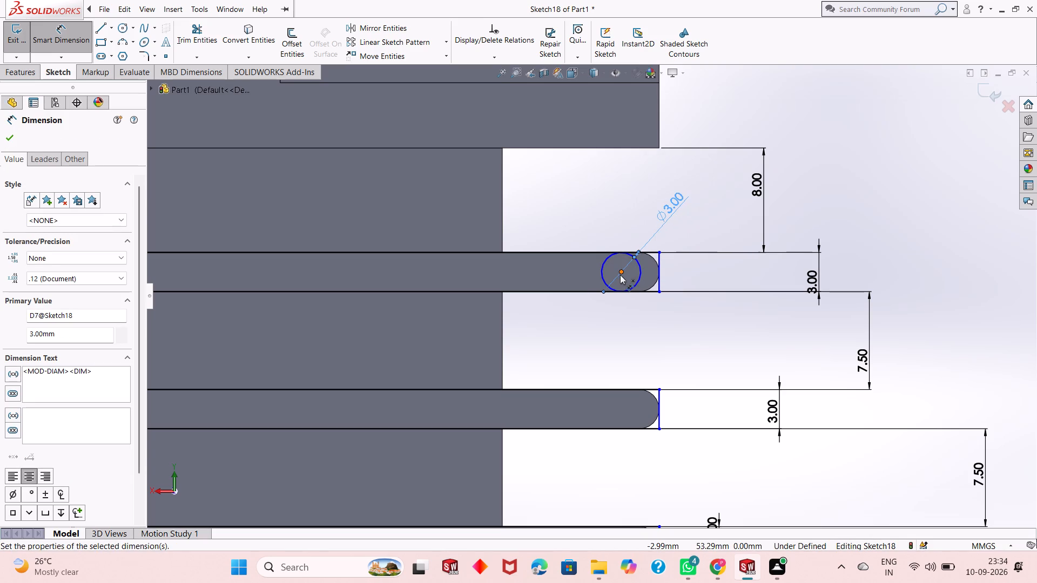
Dimension the upper circle's center 1.5 mm horizontally from the upper bar's outer end line.
{"action": "left_click", "coordinate": [620, 275]}
{"action": "left_click", "coordinate": [661, 283]}
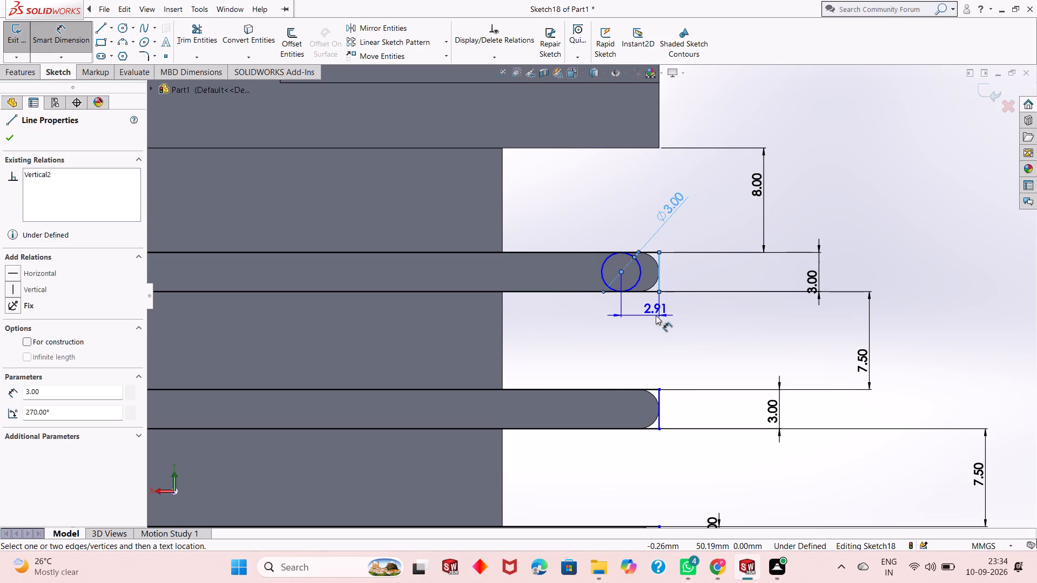
{"action": "left_click", "coordinate": [656, 315]}
{"action": "key", "text": "4"}
{"action": "key", "text": "BackSpace"}
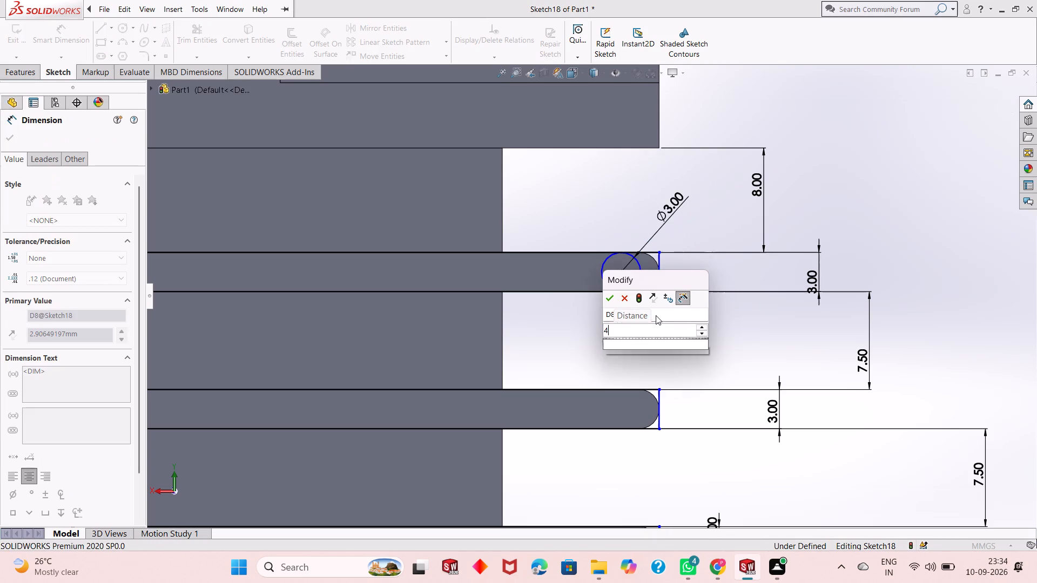
{"action": "type", "text": "1.5"}
{"action": "key", "text": "Return"}
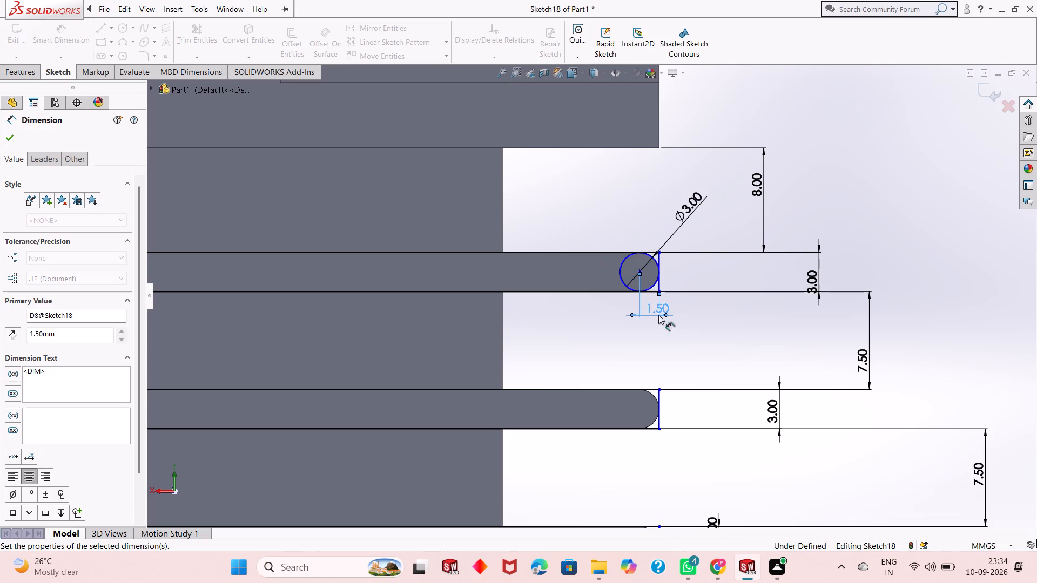
{"action": "left_click", "coordinate": [639, 270]}
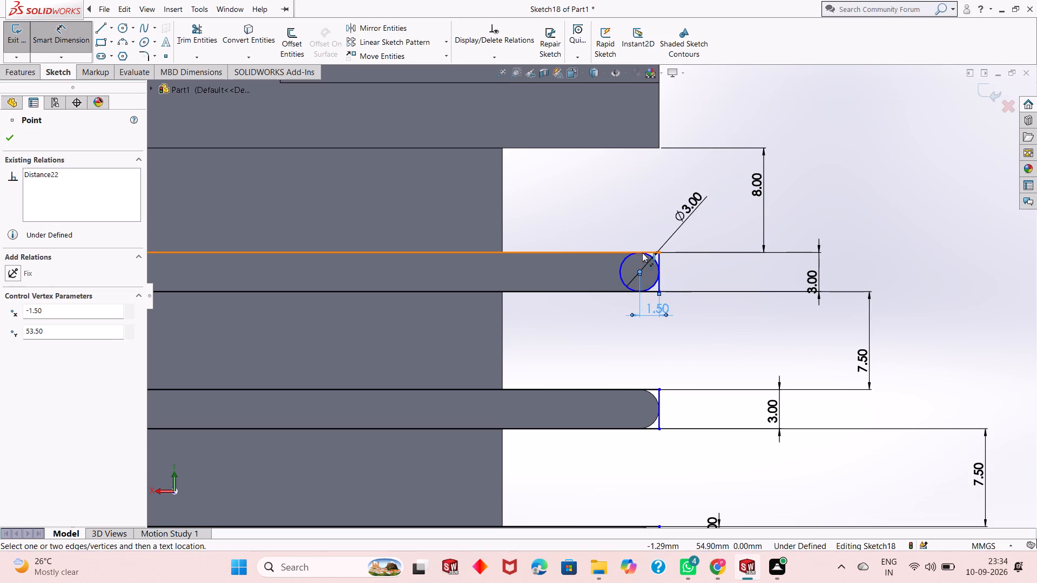
{"action": "left_click", "coordinate": [642, 250]}
{"action": "key", "text": "Escape"}
{"action": "key", "text": "Escape"}
{"action": "key", "text": "Escape"}
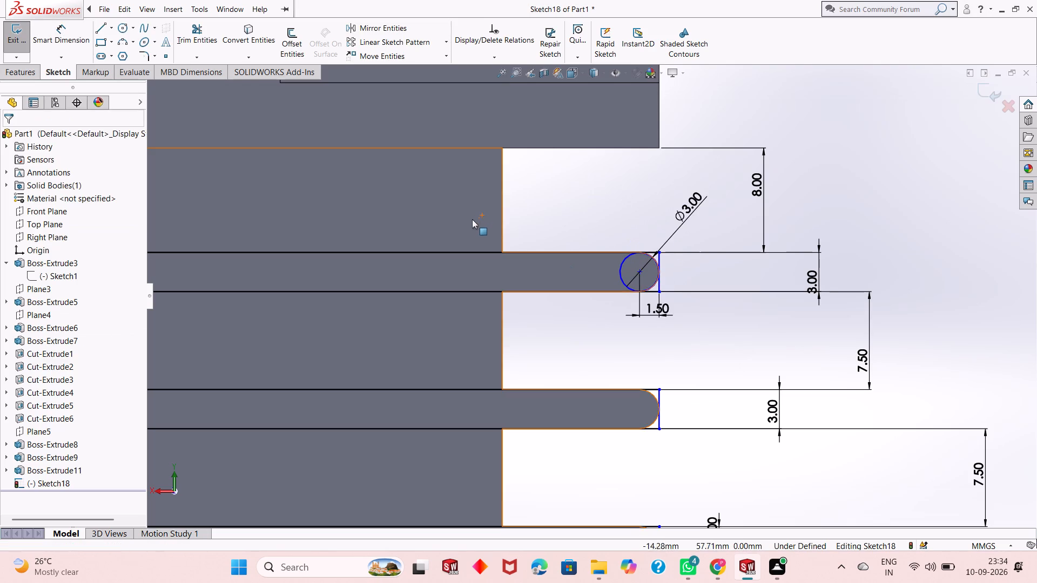
Sketch a circle of radius 1.5 mm inside the middle bar near its rounded end.
{"action": "key", "text": "c"}
{"action": "left_click", "coordinate": [630, 408]}
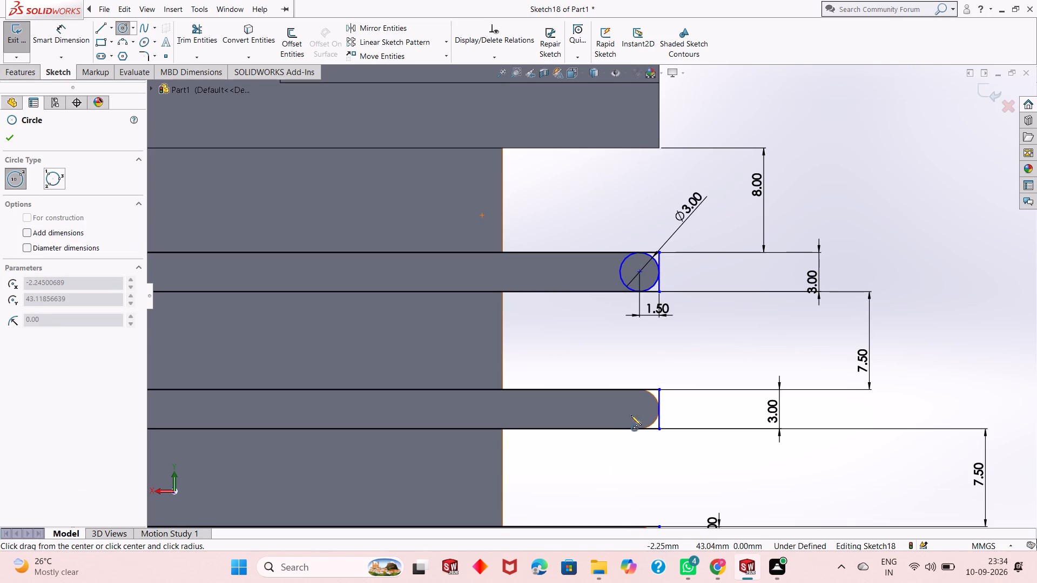
{"action": "key", "text": "4"}
{"action": "key", "text": "BackSpace"}
{"action": "type", "text": "1.5"}
{"action": "key", "text": "Return"}
{"action": "key", "text": "Escape"}
{"action": "key", "text": "Escape"}
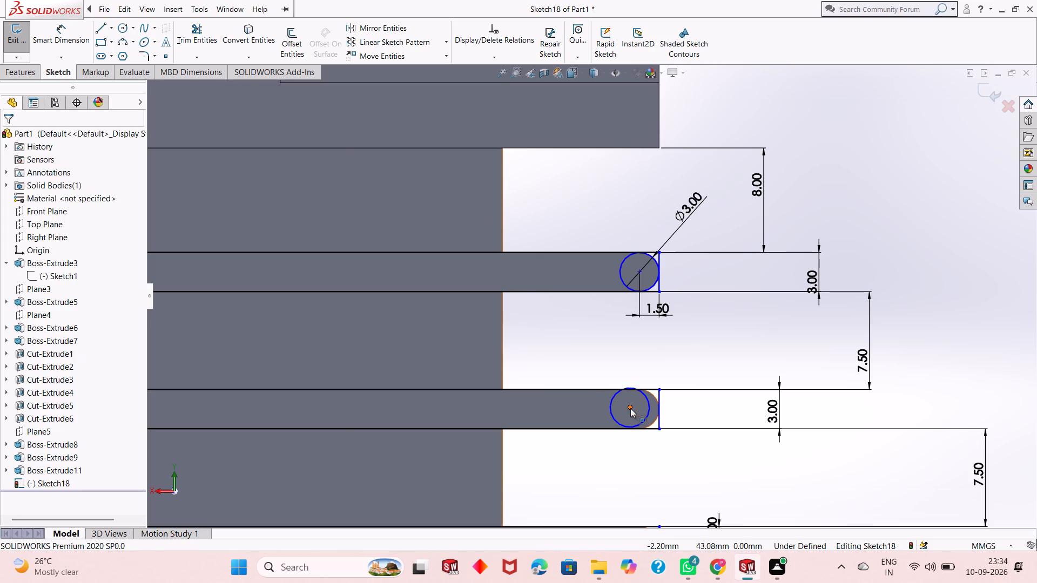
Dimension the middle circle's center 1.5 mm from the bar's outer end line and 1.5 mm below its upper edge.
{"action": "left_click", "coordinate": [44, 43]}
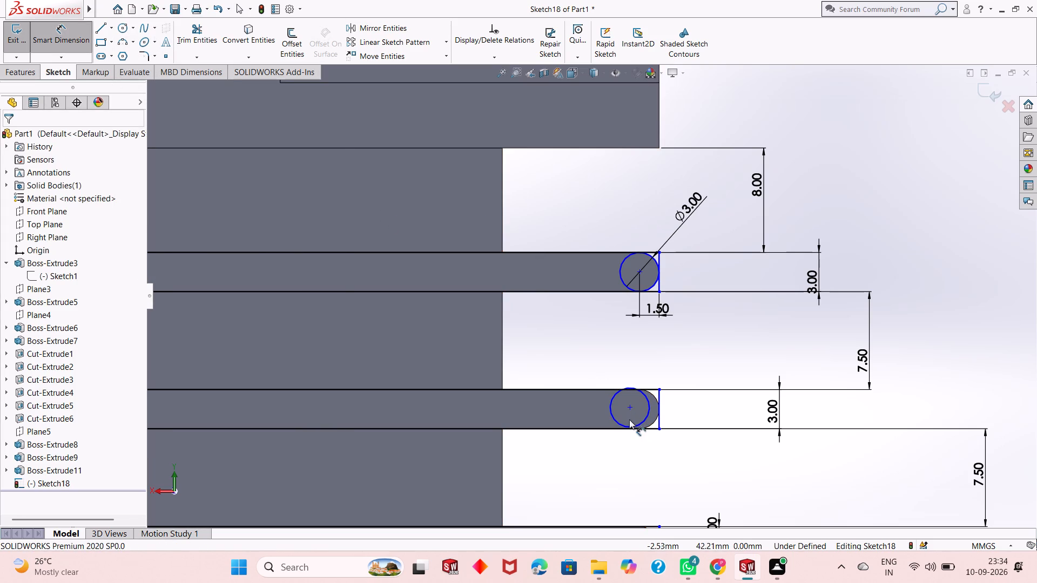
{"action": "left_click", "coordinate": [631, 410]}
{"action": "left_click", "coordinate": [661, 406]}
{"action": "left_click", "coordinate": [659, 467]}
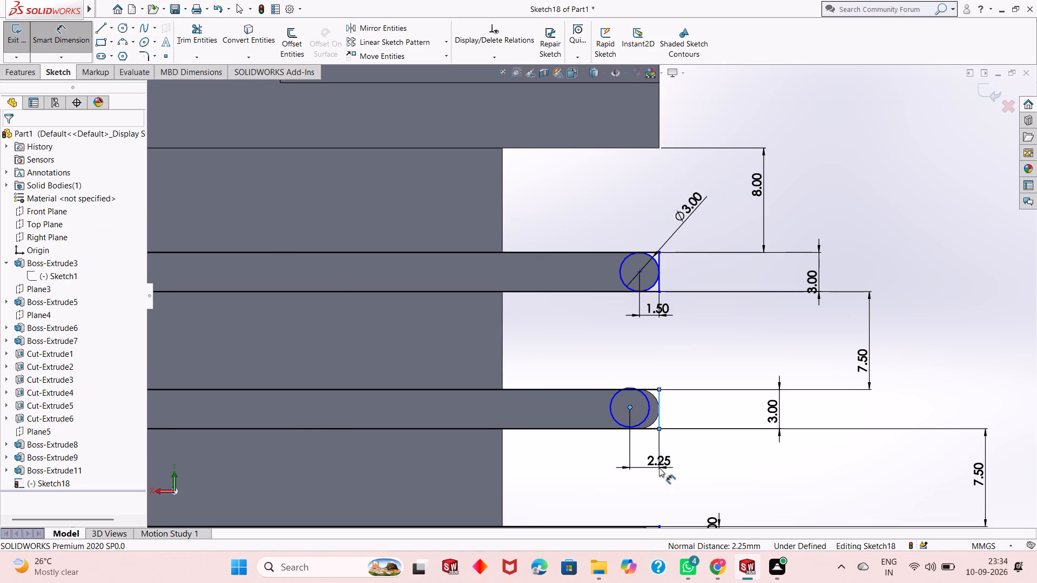
{"action": "type", "text": "1.5"}
{"action": "key", "text": "Return"}
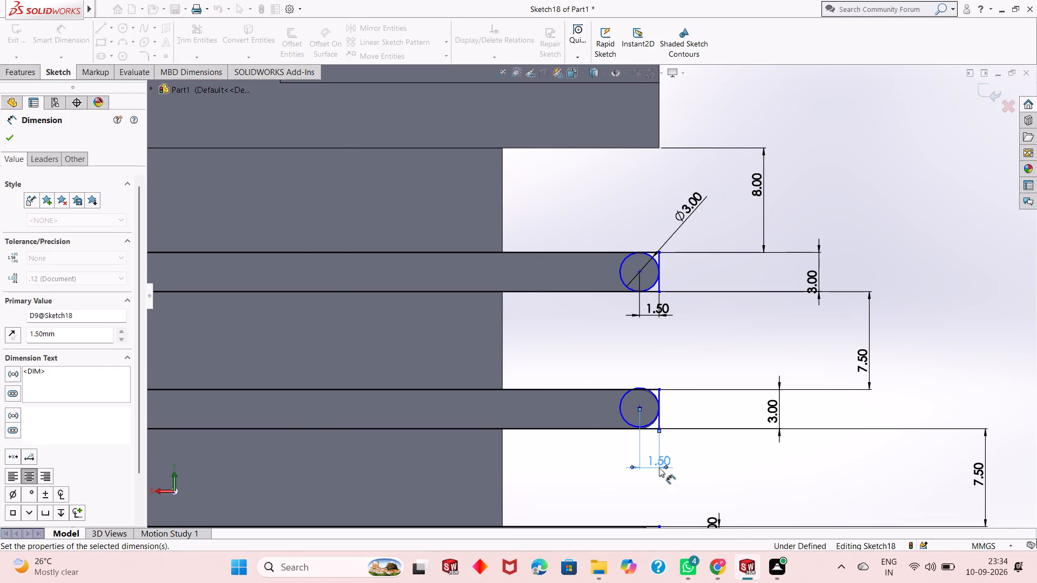
{"action": "left_click", "coordinate": [638, 406]}
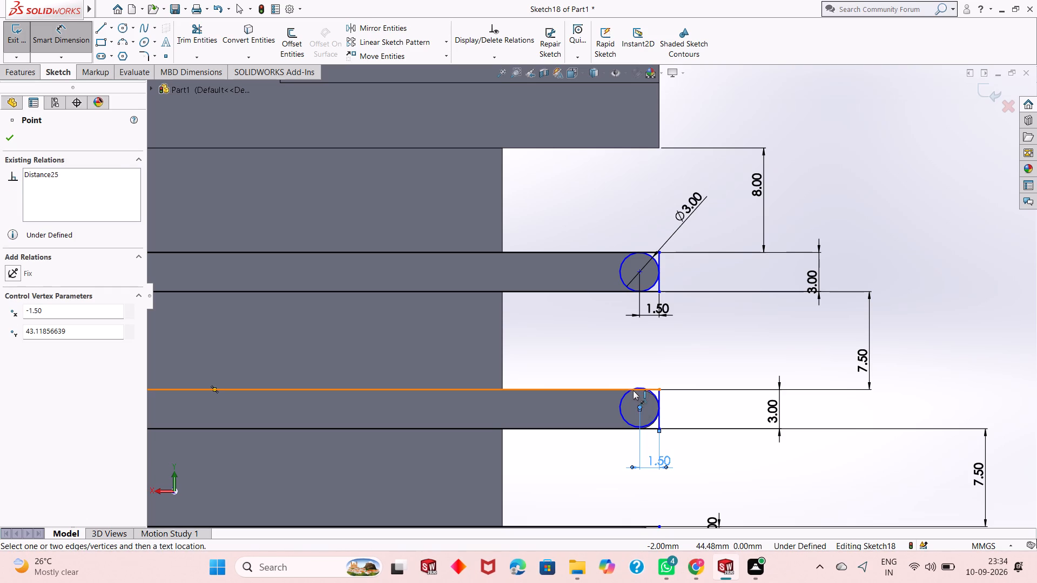
{"action": "left_click", "coordinate": [633, 390]}
{"action": "left_click", "coordinate": [712, 396]}
{"action": "type", "text": "1.5"}
{"action": "key", "text": "Return"}
Sketch a circle of radius 1.5 mm inside the lower bar near its rounded end.
{"action": "scroll", "coordinate": [618, 465], "scroll_direction": "up", "scroll_amount": 2}
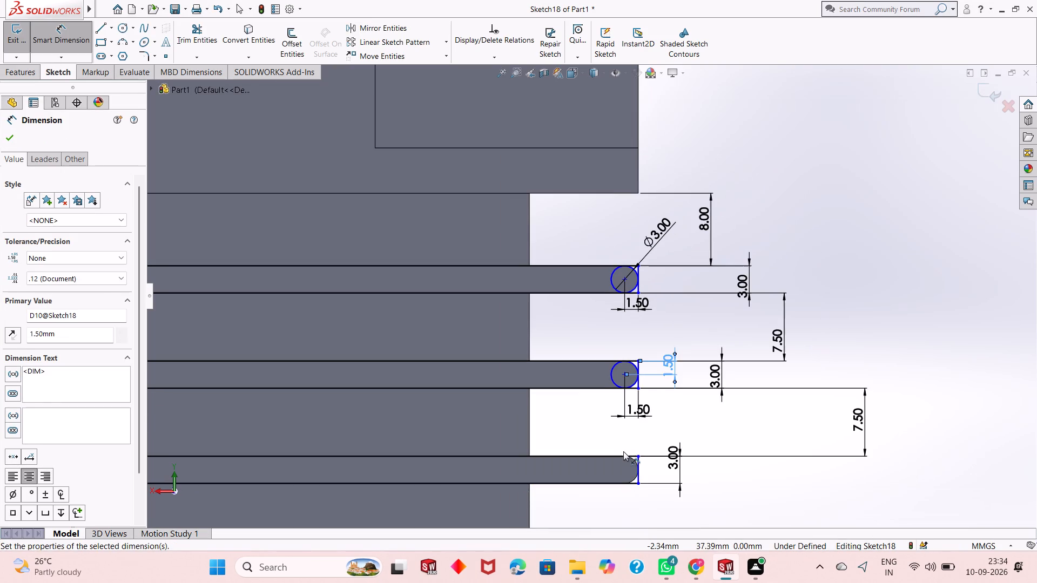
{"action": "key", "text": "Escape"}
{"action": "key", "text": "c"}
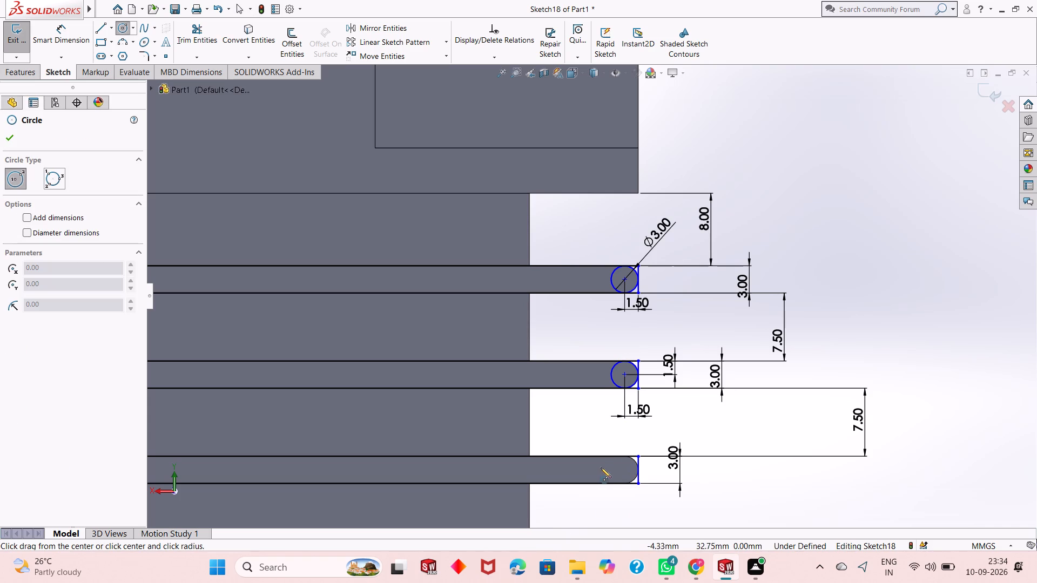
{"action": "left_click", "coordinate": [607, 469]}
{"action": "type", "text": "1.5"}
{"action": "key", "text": "Return"}
{"action": "key", "text": "Escape"}
{"action": "key", "text": "Escape"}
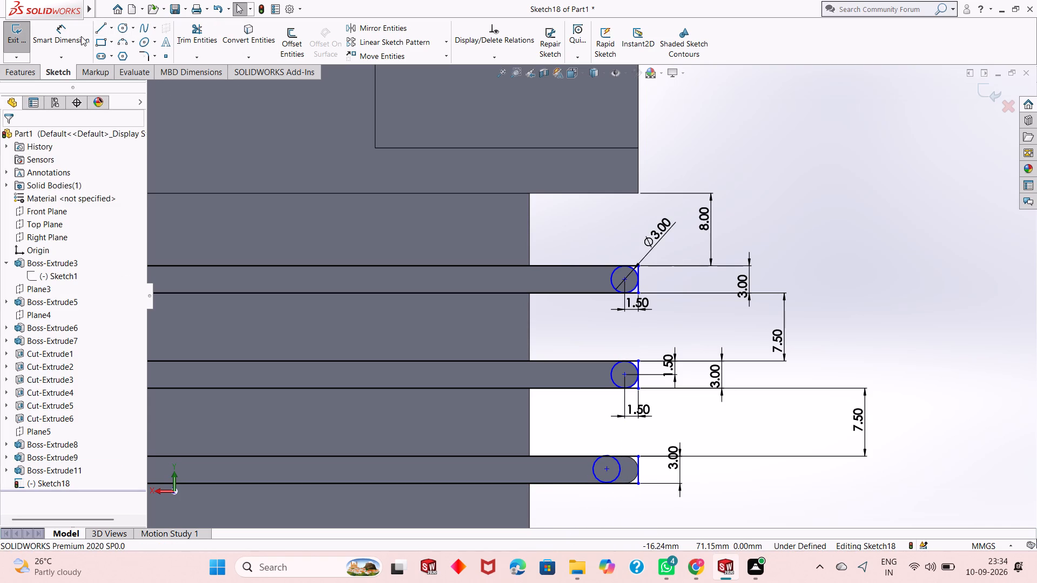
Dimension the lower circle's center 1.5 mm horizontally from the lower bar's outer end line.
{"action": "left_click", "coordinate": [81, 36]}
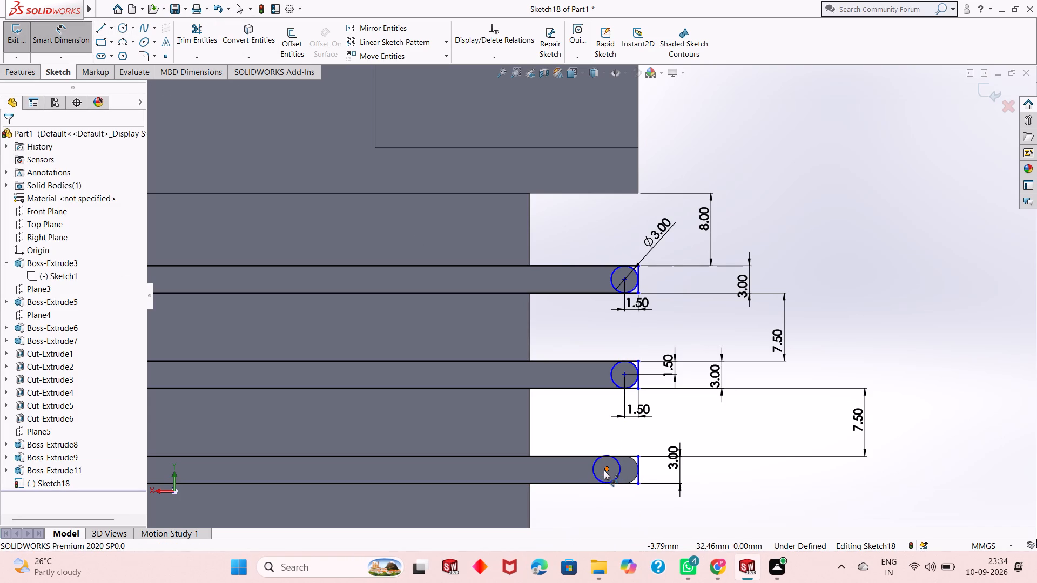
{"action": "left_click", "coordinate": [604, 470]}
{"action": "left_click", "coordinate": [637, 471]}
{"action": "left_click", "coordinate": [628, 497]}
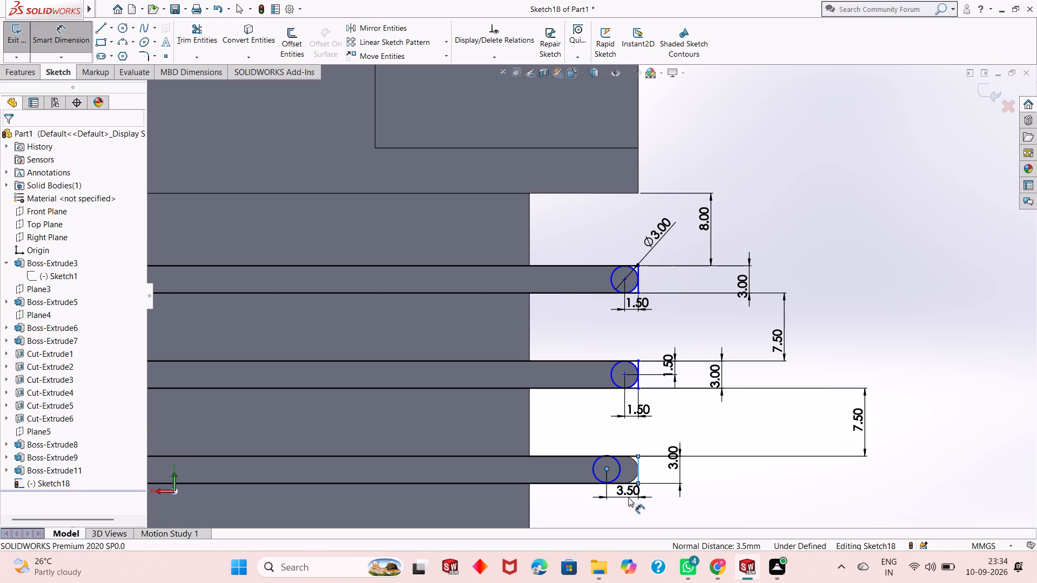
{"action": "type", "text": "1.5"}
{"action": "key", "text": "Return"}
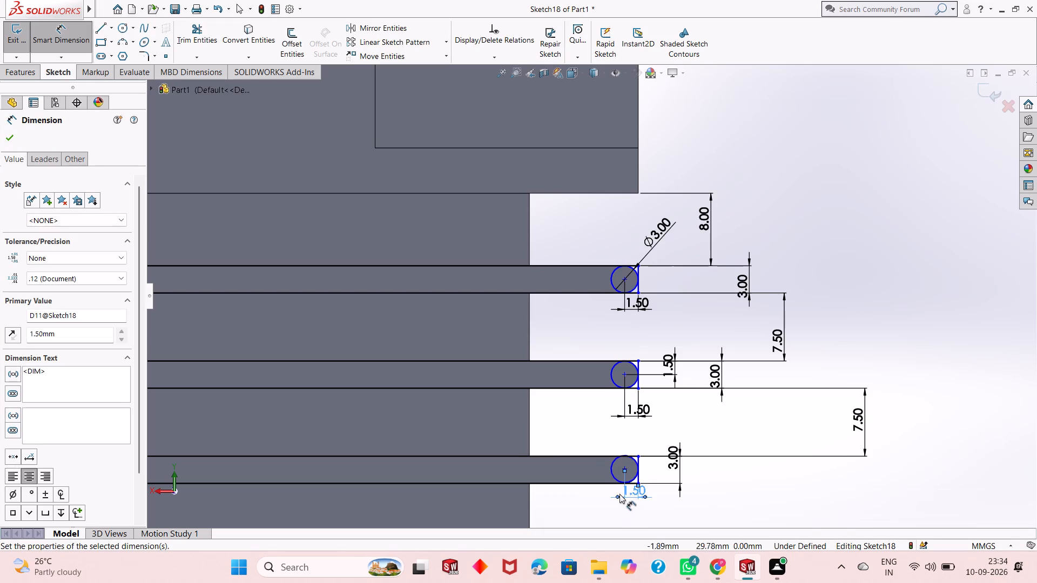
Dimension the lower circle's center 1.5 mm below the lower bar's upper edge.
{"action": "left_click", "coordinate": [625, 468]}
{"action": "left_click", "coordinate": [628, 456]}
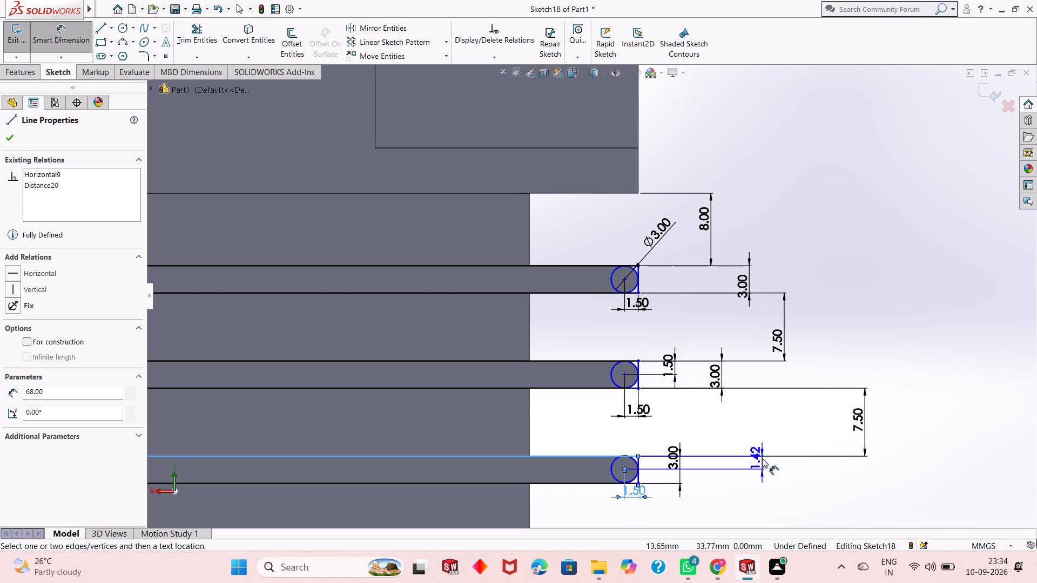
{"action": "left_click", "coordinate": [762, 458]}
{"action": "type", "text": "1.5"}
{"action": "key", "text": "Return"}
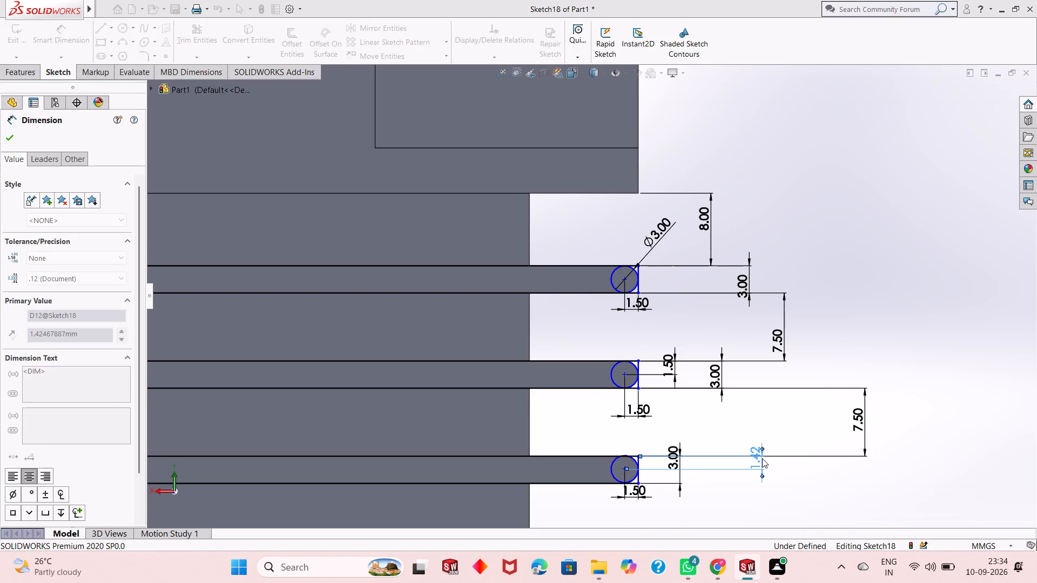
{"action": "scroll", "coordinate": [662, 473], "scroll_direction": "down", "scroll_amount": 1}
{"action": "key", "text": "Escape"}
{"action": "key", "text": "Escape"}
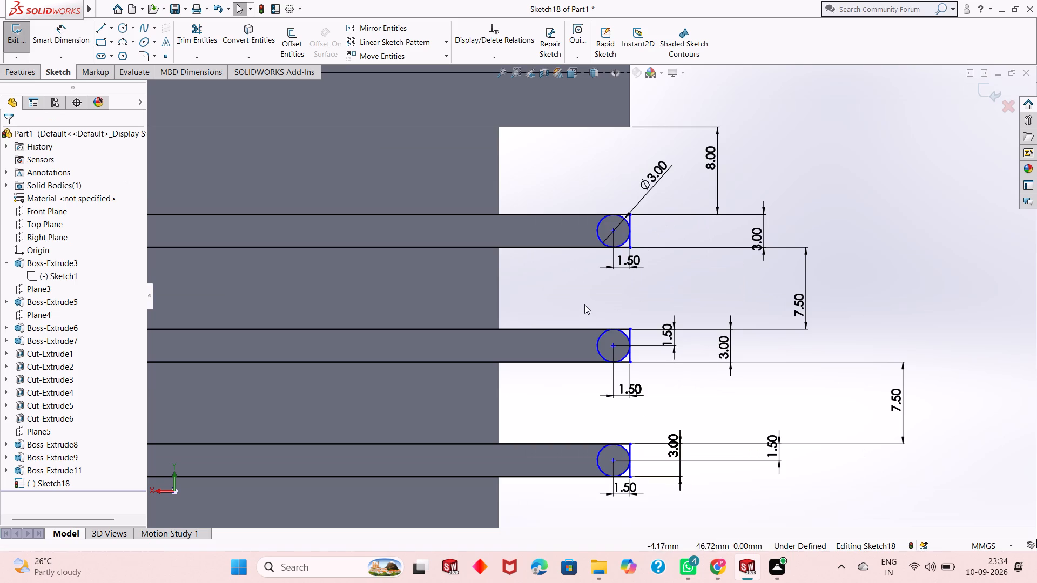
Trim the top bar's inner half-circle and squared corner segments to leave a rounded end.
{"action": "left_click", "coordinate": [202, 43]}
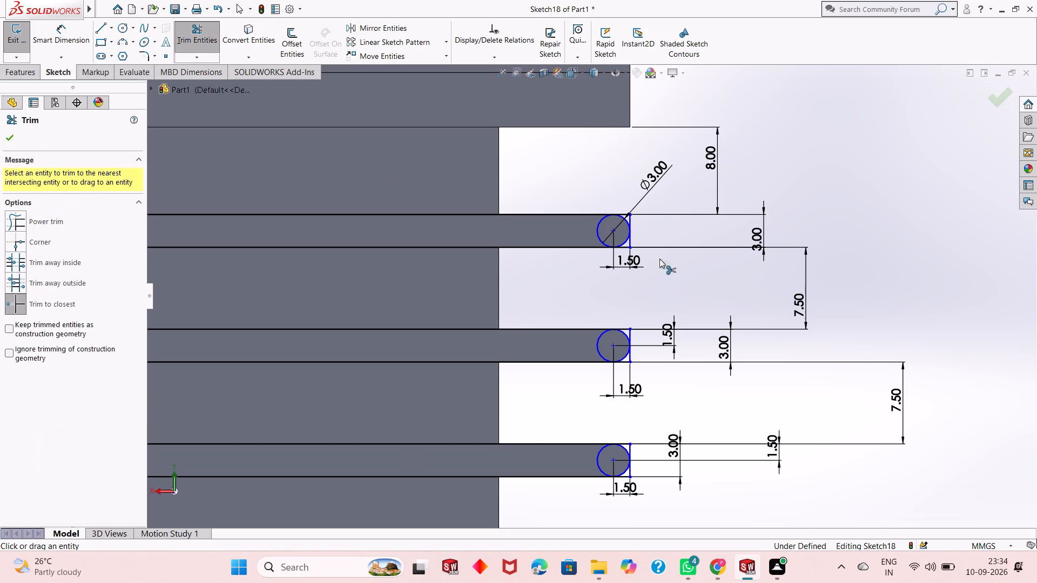
{"action": "scroll", "coordinate": [632, 232], "scroll_direction": "down", "scroll_amount": 4}
{"action": "left_click", "coordinate": [607, 214]}
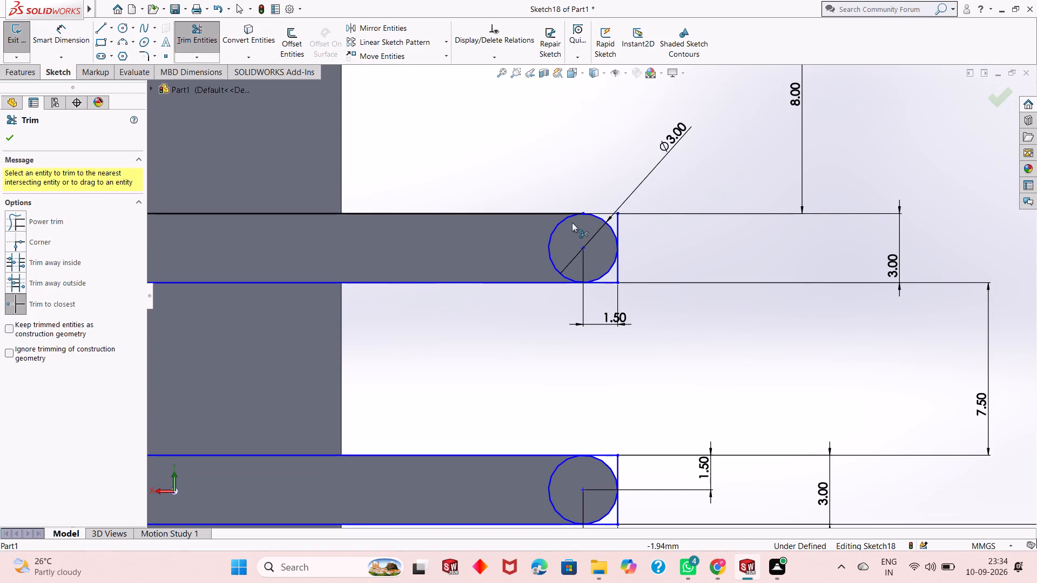
{"action": "left_click", "coordinate": [552, 227]}
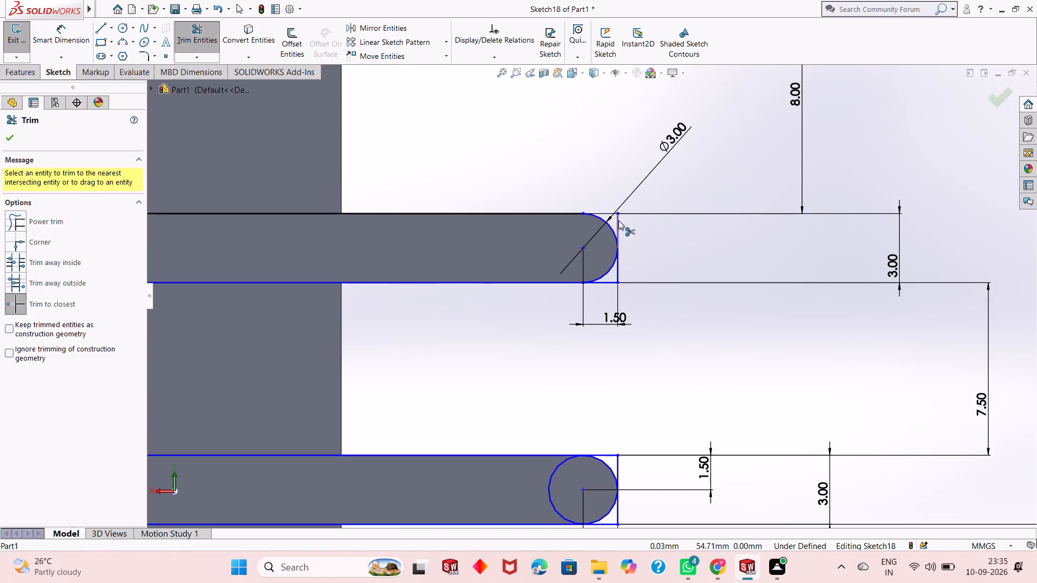
{"action": "left_click", "coordinate": [618, 220]}
{"action": "left_click", "coordinate": [546, 289]}
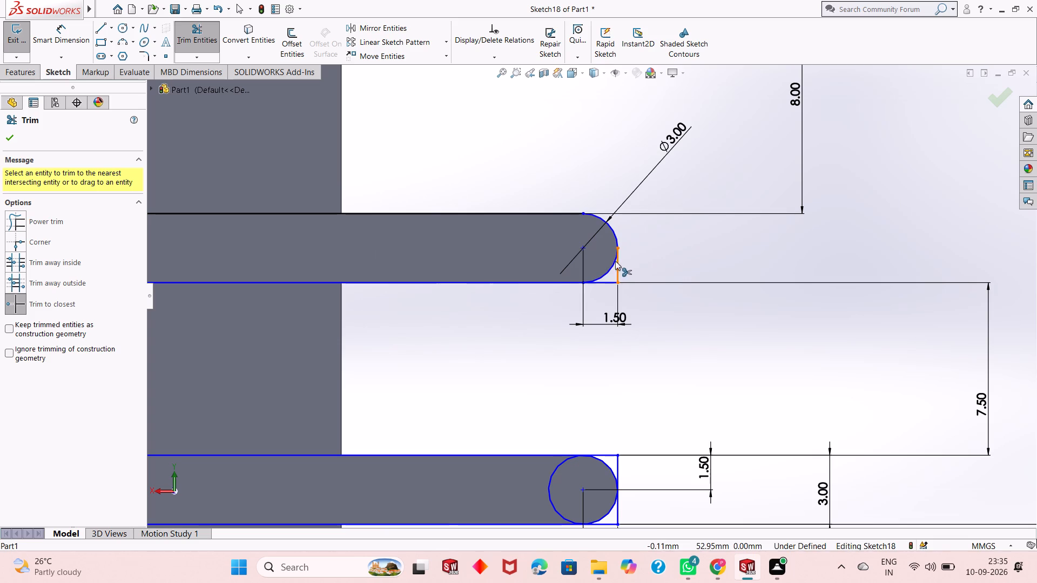
{"action": "left_click", "coordinate": [617, 263]}
{"action": "left_click", "coordinate": [610, 281]}
Trim the middle bar's inner half-circle and squared corner segments to leave a rounded end, accepting deletion of the attached dimensions.
{"action": "scroll", "coordinate": [601, 313], "scroll_direction": "up", "scroll_amount": 5}
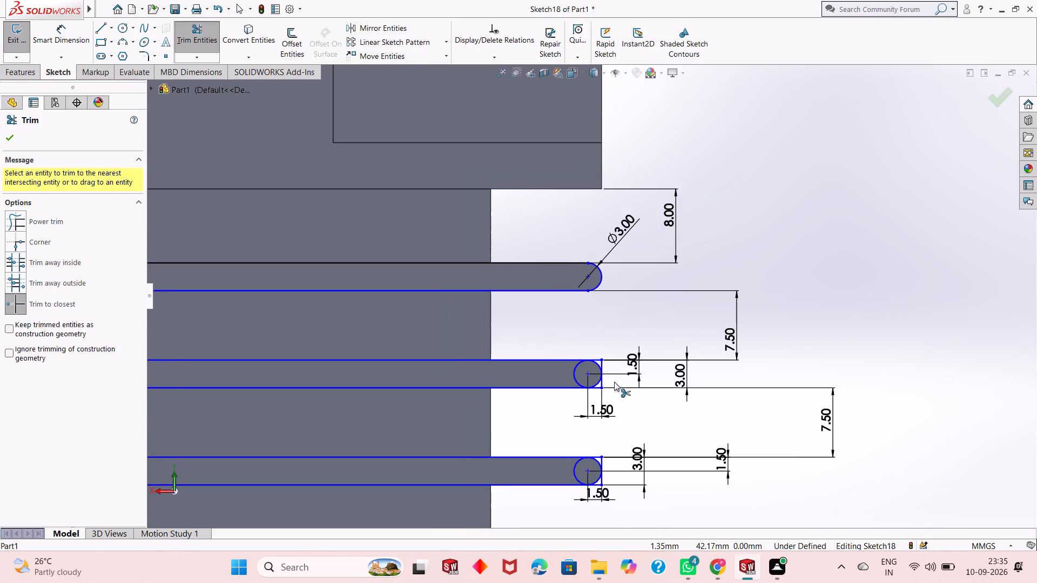
{"action": "scroll", "coordinate": [614, 389], "scroll_direction": "down", "scroll_amount": 4}
{"action": "left_click", "coordinate": [526, 338]}
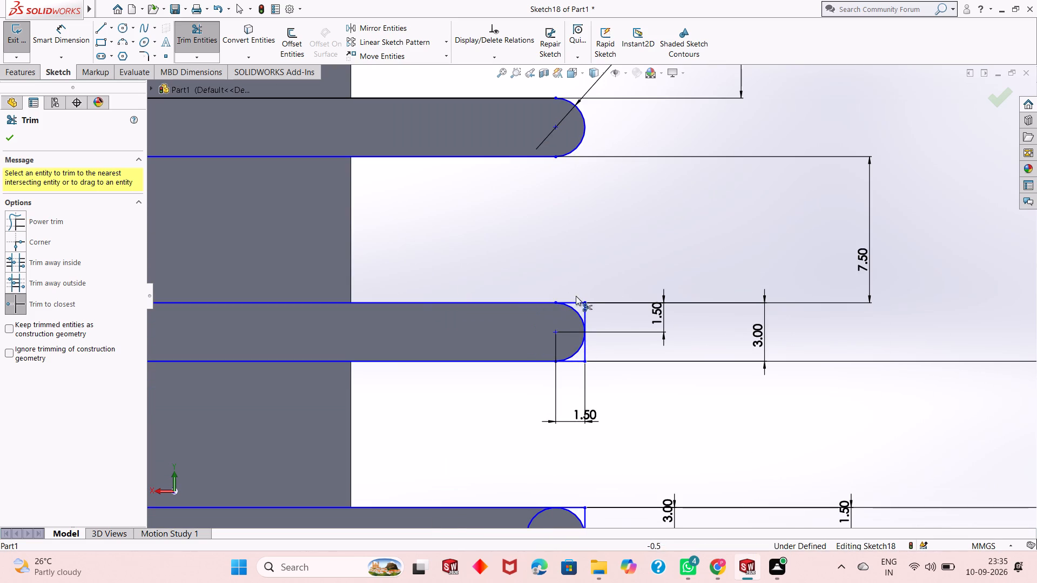
{"action": "left_click", "coordinate": [578, 301]}
{"action": "left_click", "coordinate": [585, 314]}
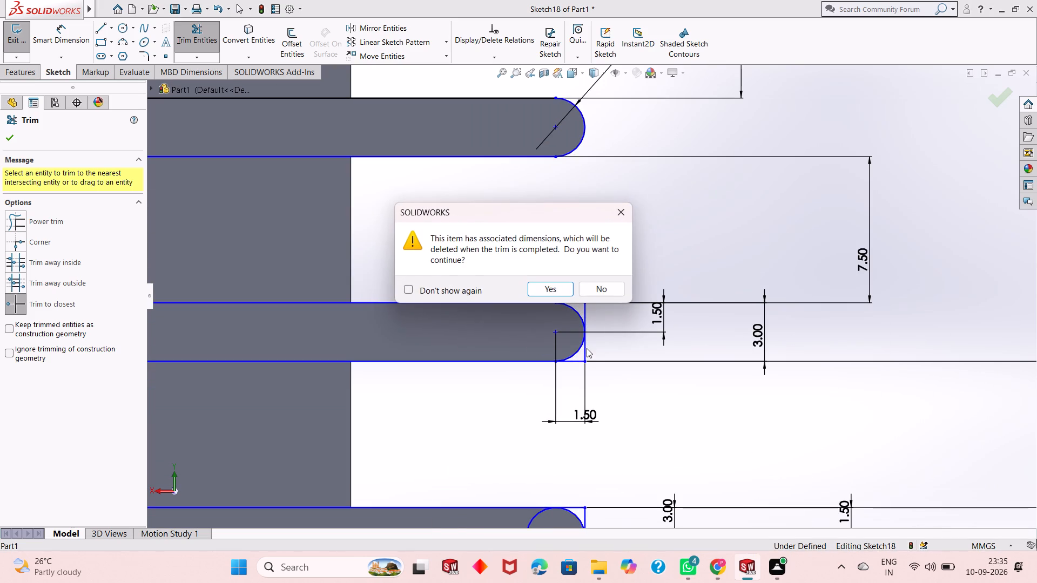
{"action": "left_click", "coordinate": [562, 294]}
{"action": "left_click", "coordinate": [583, 354]}
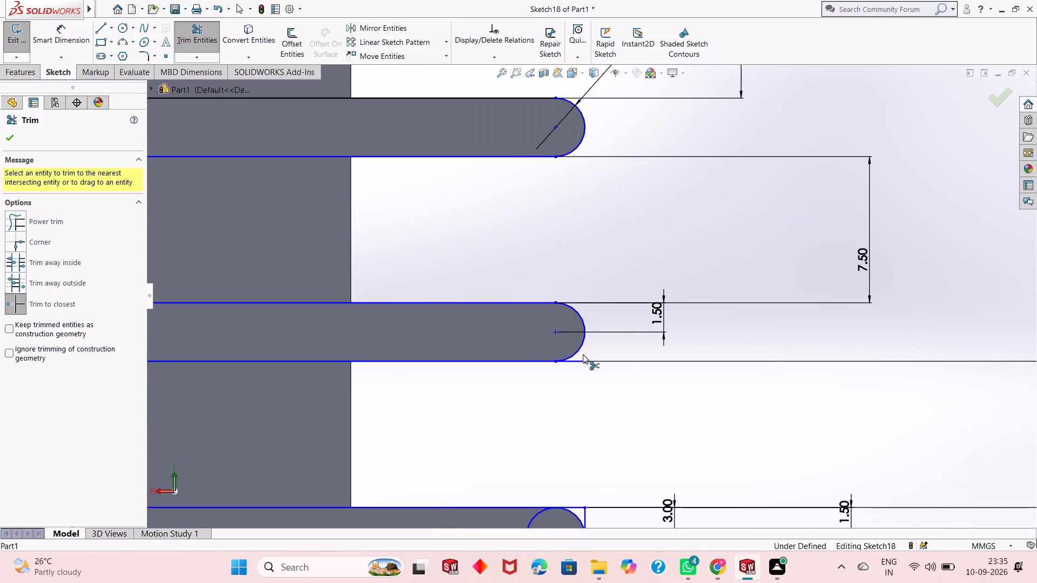
{"action": "left_click", "coordinate": [578, 361]}
Trim the lower bar's inner half-circle and squared corner segments to leave a rounded end, accepting deletion of the attached dimensions.
{"action": "scroll", "coordinate": [559, 371], "scroll_direction": "up", "scroll_amount": 4}
{"action": "scroll", "coordinate": [600, 436], "scroll_direction": "down", "scroll_amount": 6}
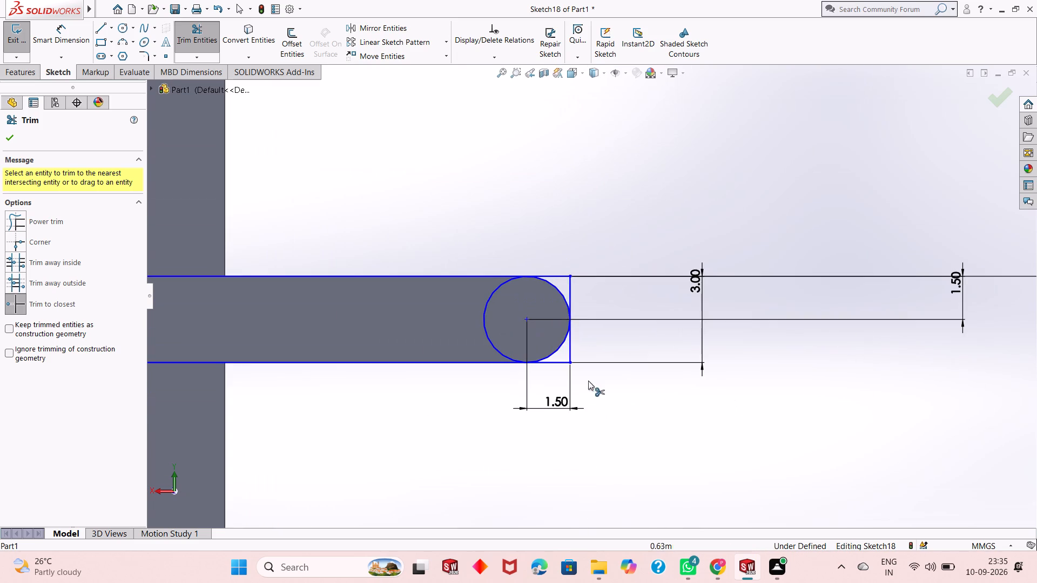
{"action": "left_click", "coordinate": [484, 313]}
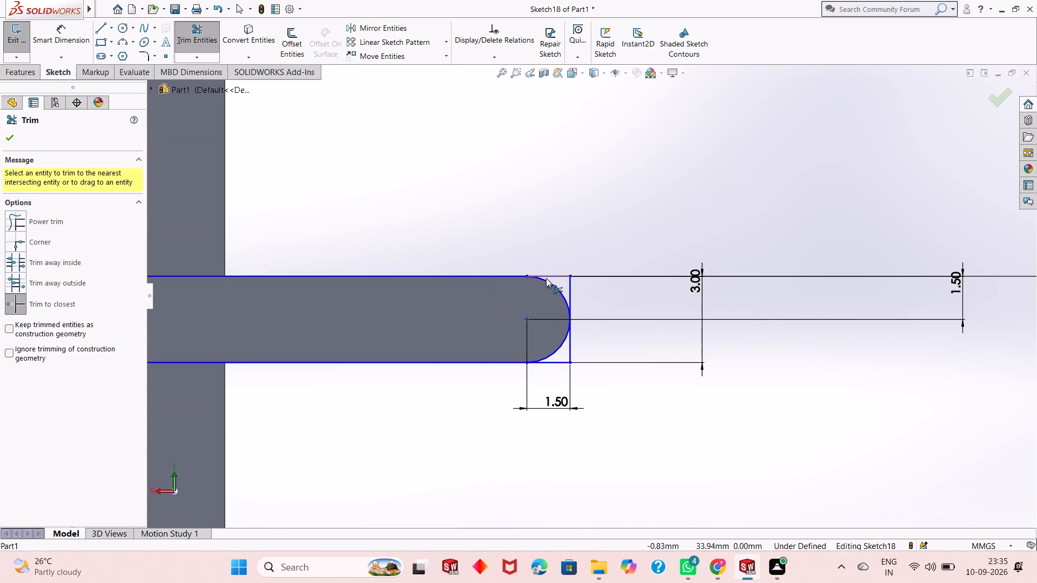
{"action": "left_click", "coordinate": [549, 275]}
{"action": "left_click", "coordinate": [571, 286]}
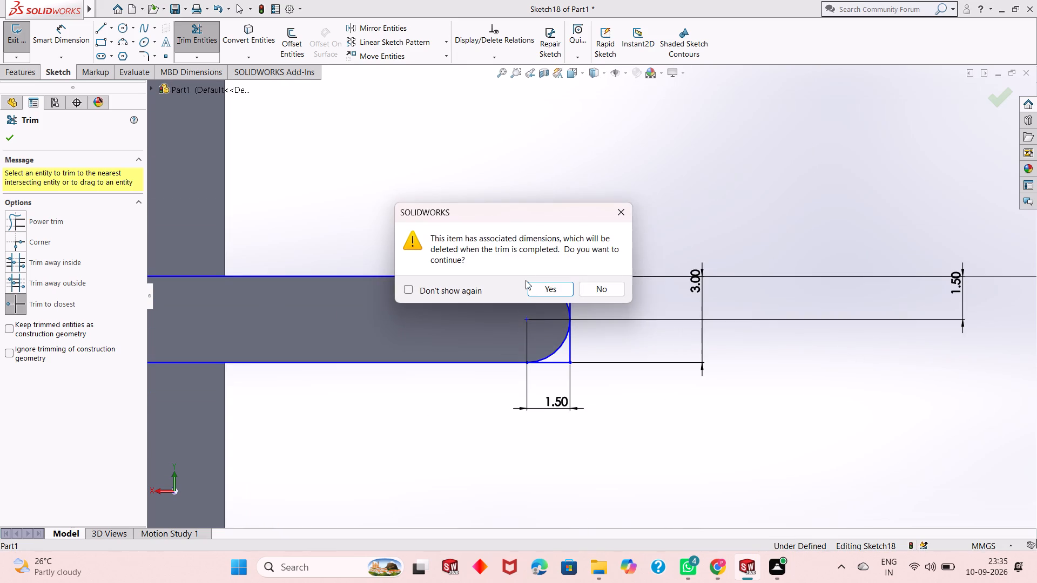
{"action": "left_click", "coordinate": [530, 283]}
{"action": "left_click", "coordinate": [572, 345]}
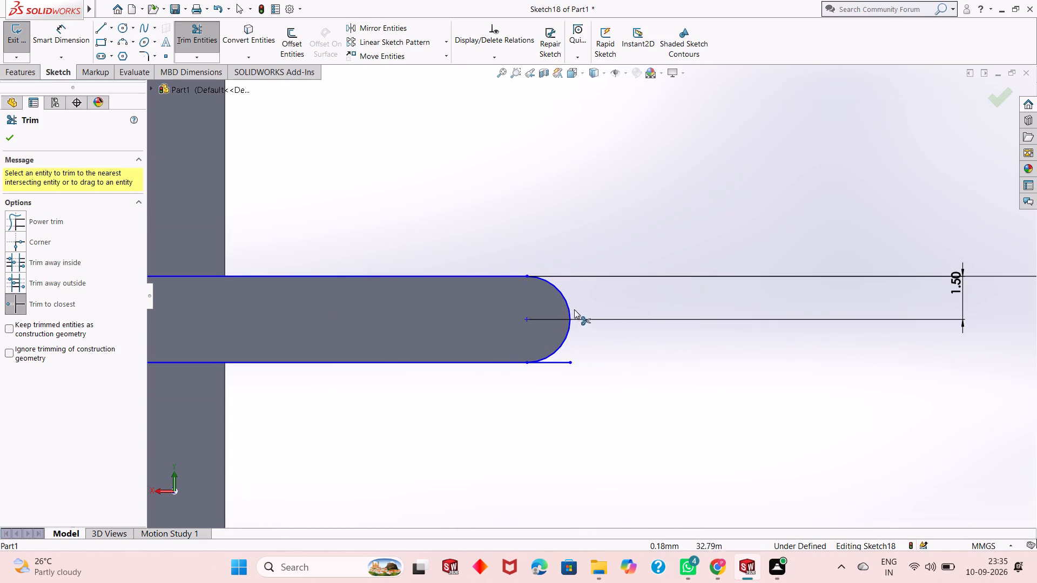
{"action": "left_click", "coordinate": [549, 364]}
{"action": "key", "text": "ctrl+8"}
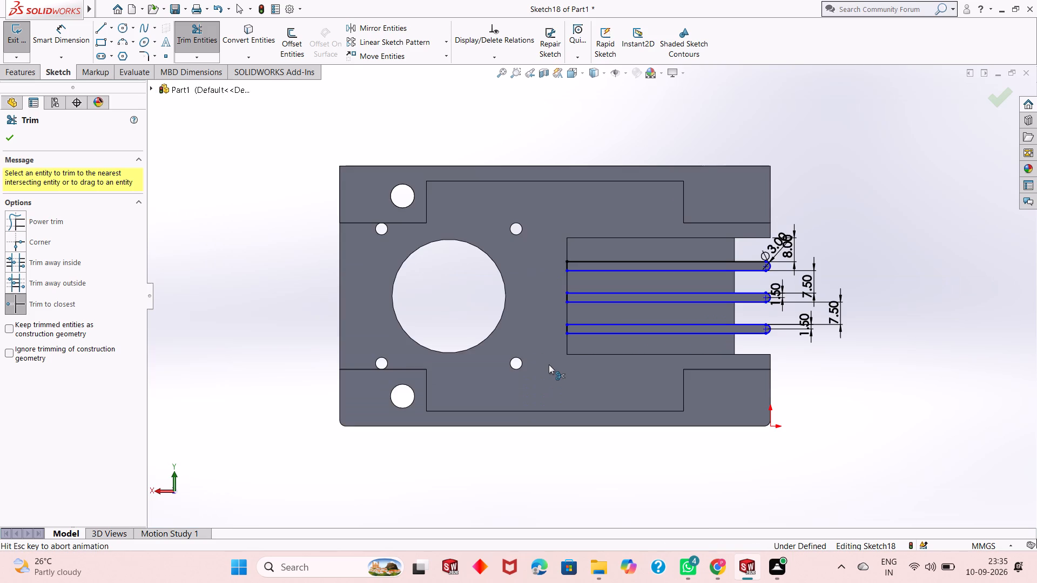
{"action": "scroll", "coordinate": [762, 291], "scroll_direction": "down", "scroll_amount": 4}
{"action": "scroll", "coordinate": [684, 298], "scroll_direction": "up", "scroll_amount": 1}
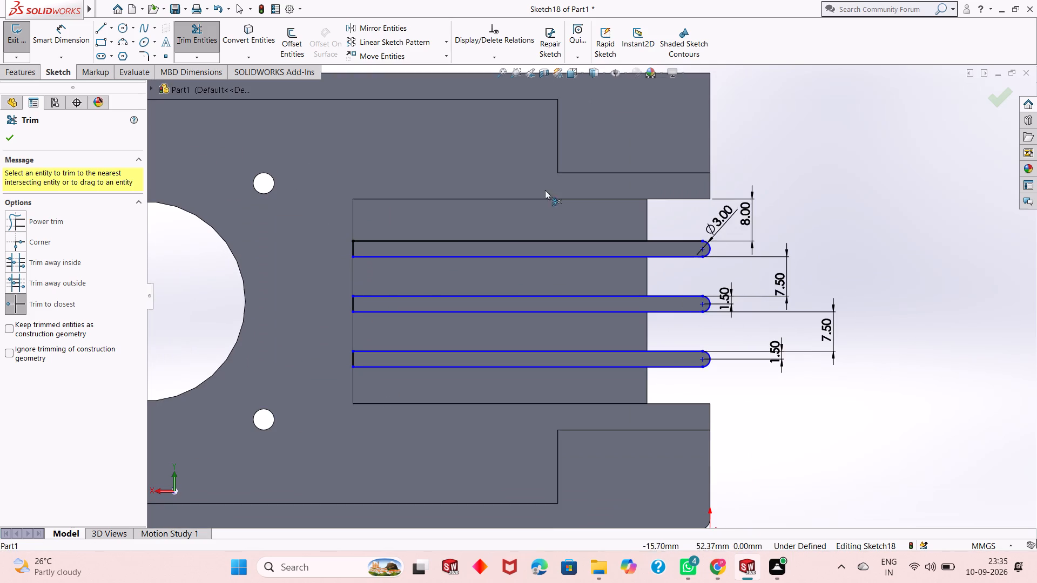
{"action": "left_click", "coordinate": [8, 135]}
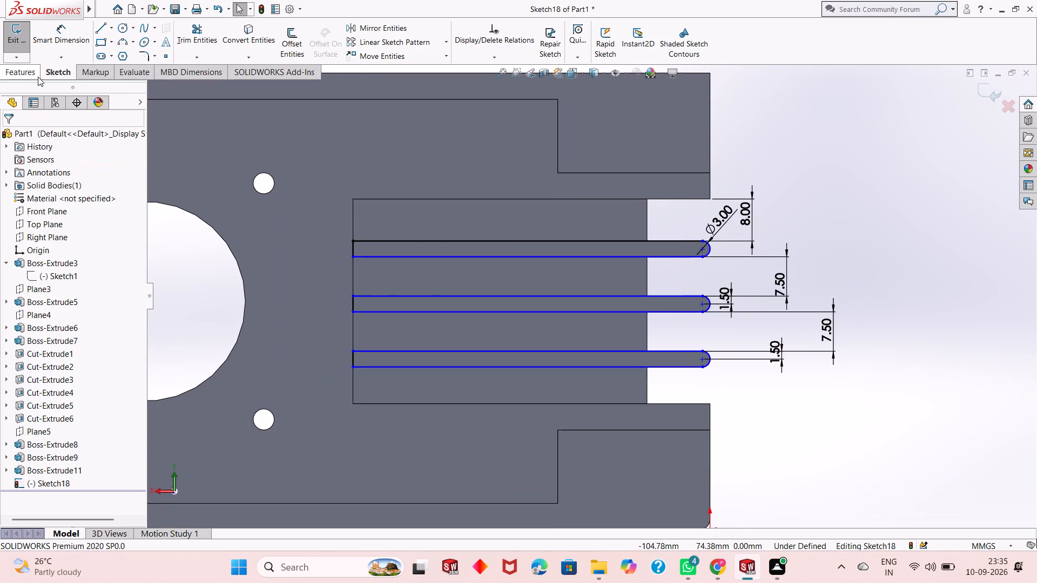
Extrude the three round-ended bar profiles as a blind boss 7 mm deep, merged with the body.
{"action": "left_click", "coordinate": [31, 73]}
{"action": "left_click", "coordinate": [28, 48]}
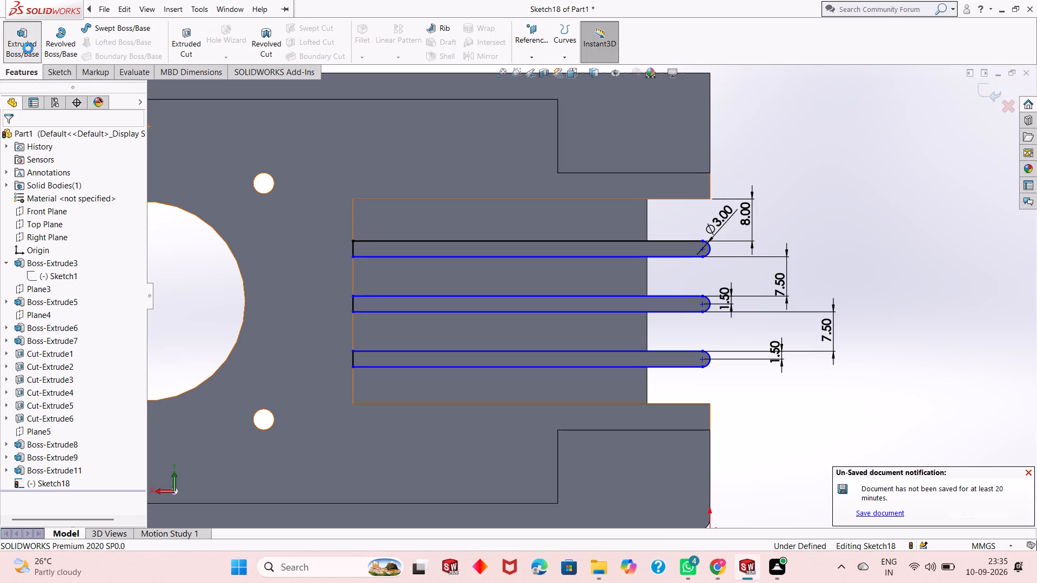
{"action": "scroll", "coordinate": [449, 284], "scroll_direction": "up", "scroll_amount": 4}
{"action": "middle_click_drag", "start_coordinate": [669, 260], "coordinate": [659, 266]}
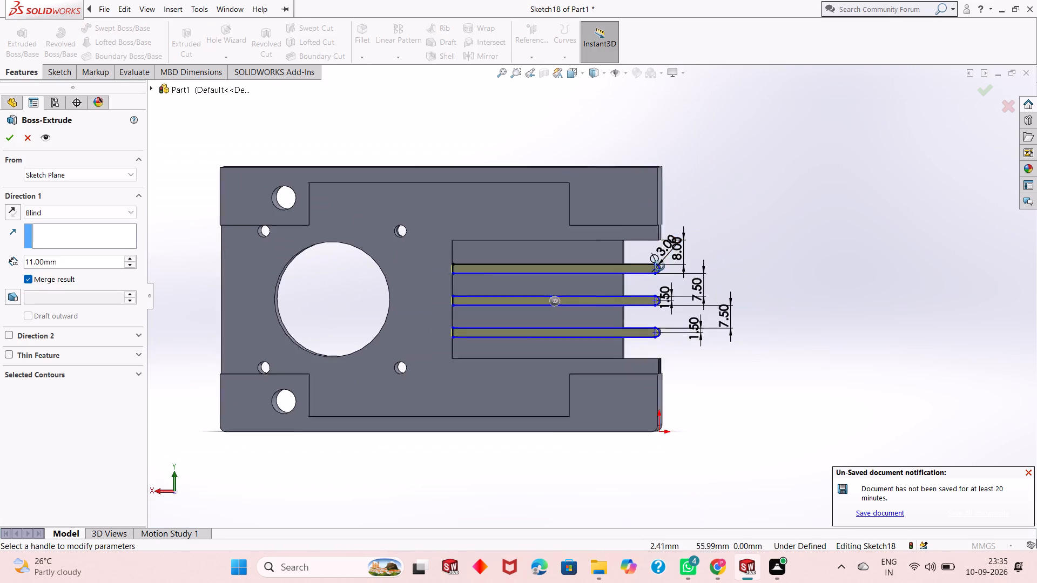
{"action": "middle_click_drag", "start_coordinate": [659, 266], "coordinate": [585, 295]}
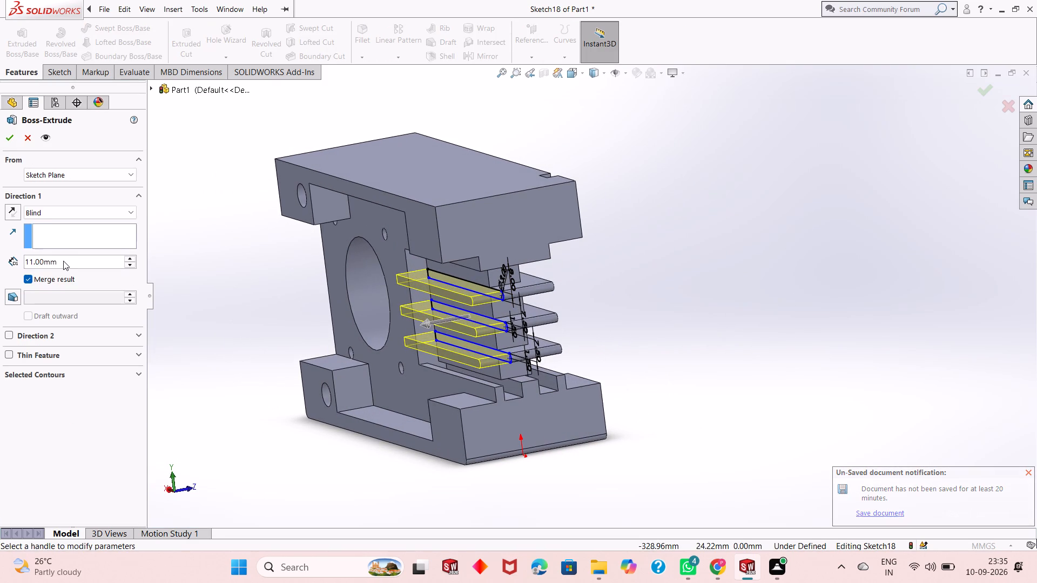
{"action": "double_click", "coordinate": [63, 261]}
{"action": "key", "text": "7"}
{"action": "key", "text": "Return"}
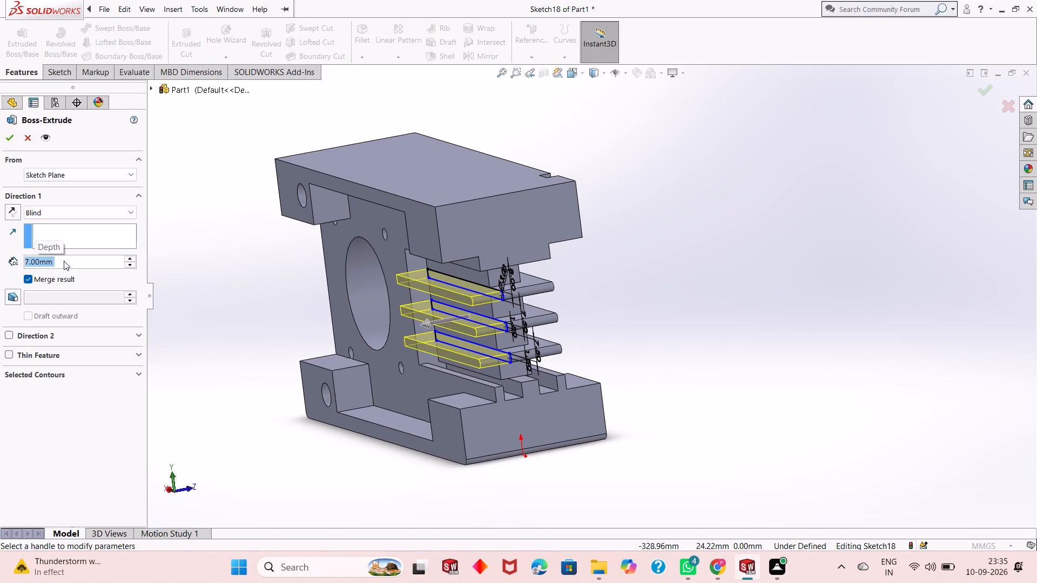
{"action": "left_click", "coordinate": [10, 138]}
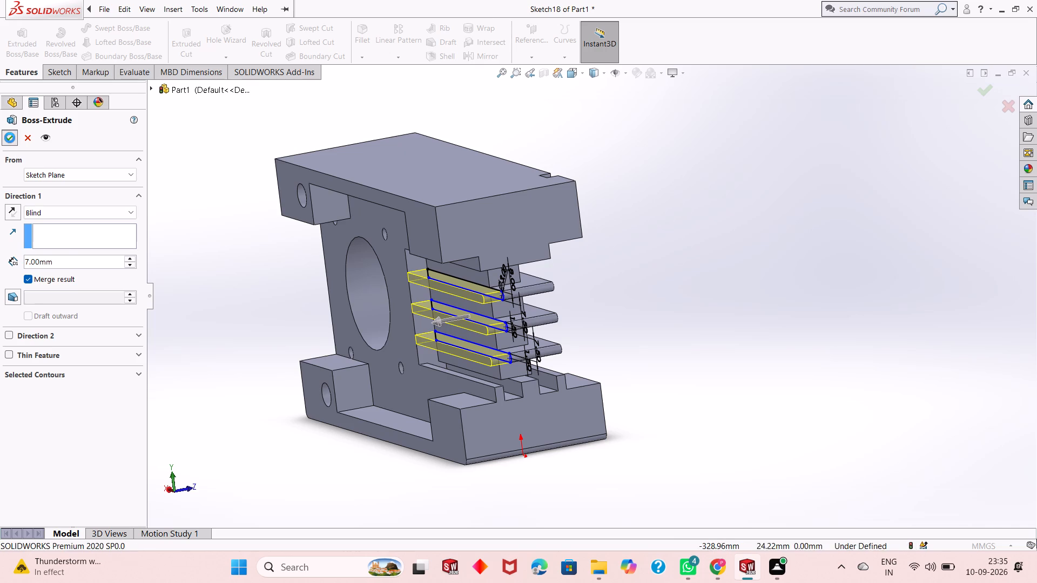
{"action": "key", "text": "Escape"}
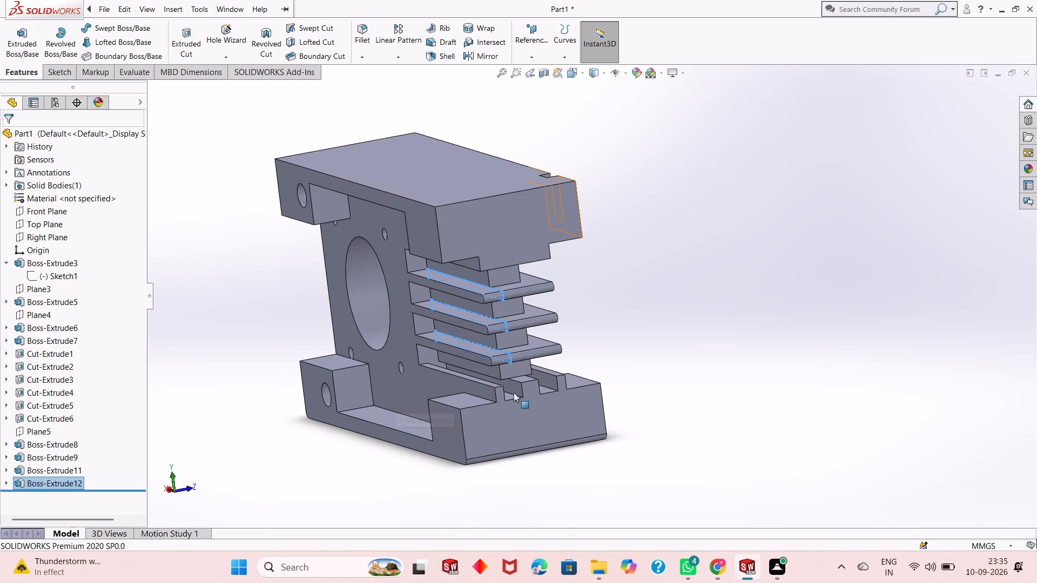
{"action": "key", "text": "Escape"}
Start a new sketch on the stepped end face of the upper block and view it face-on.
{"action": "middle_click_drag", "start_coordinate": [529, 395], "coordinate": [495, 403]}
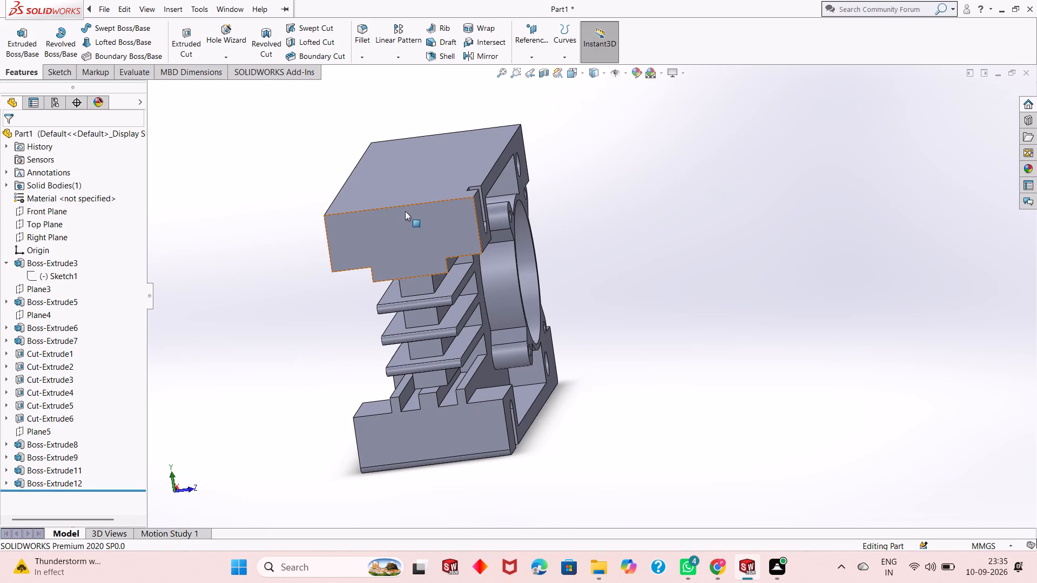
{"action": "left_click", "coordinate": [405, 211]}
{"action": "left_click", "coordinate": [453, 173]}
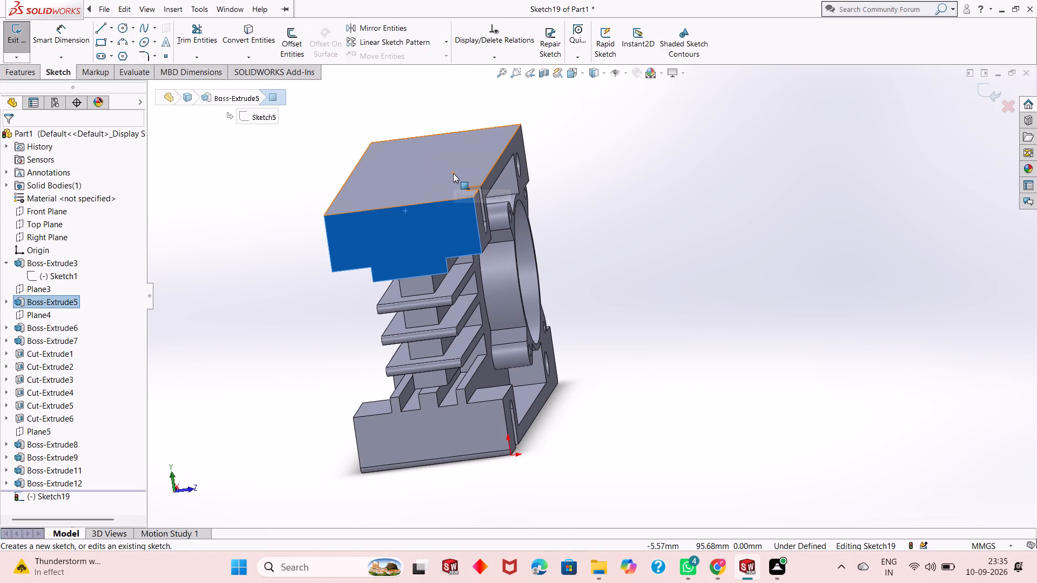
{"action": "key", "text": "ctrl+8"}
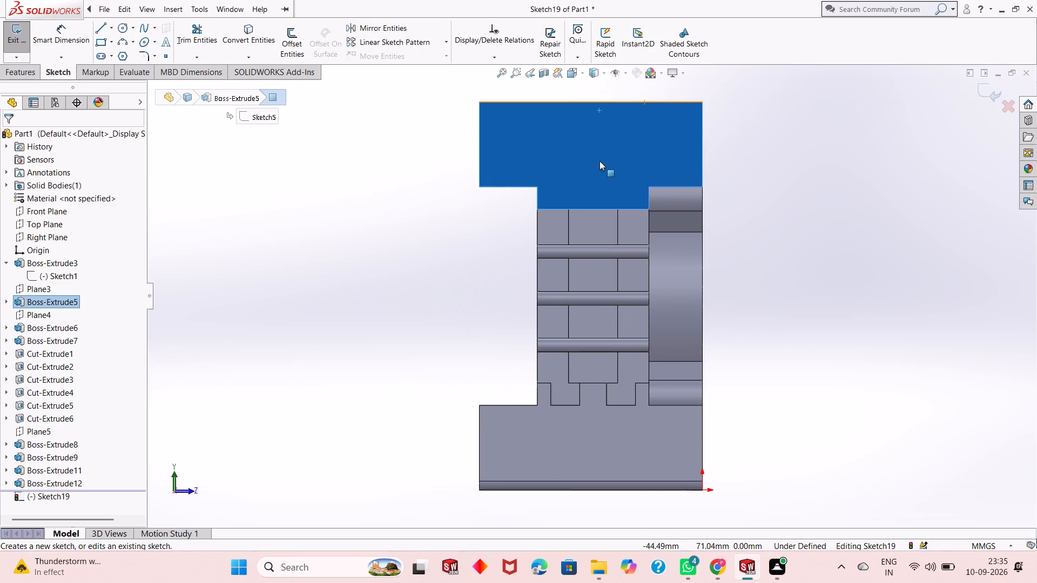
{"action": "scroll", "coordinate": [621, 141], "scroll_direction": "up", "scroll_amount": 1}
{"action": "key", "text": "Escape"}
{"action": "scroll", "coordinate": [635, 176], "scroll_direction": "down", "scroll_amount": 1}
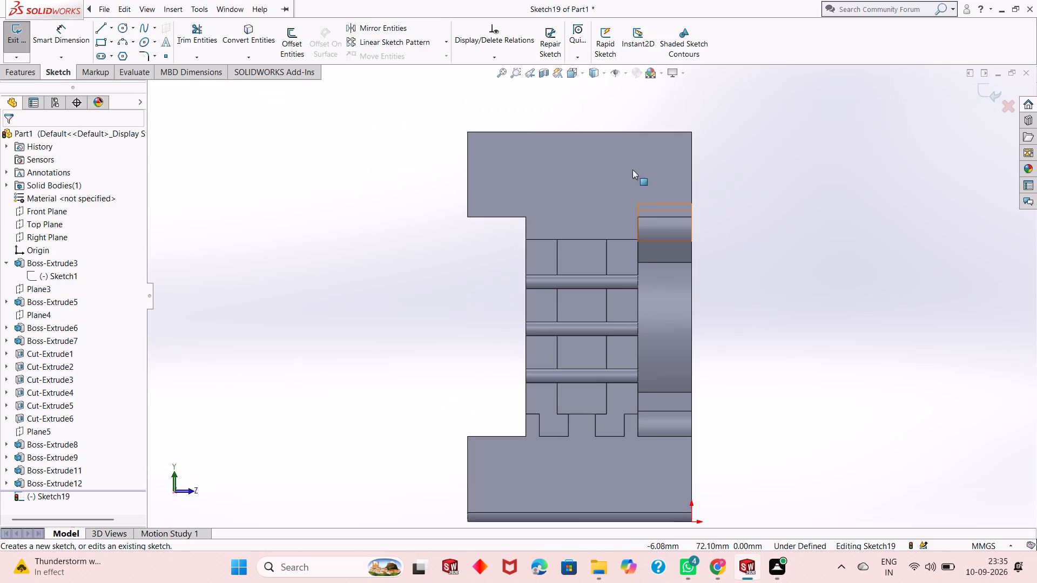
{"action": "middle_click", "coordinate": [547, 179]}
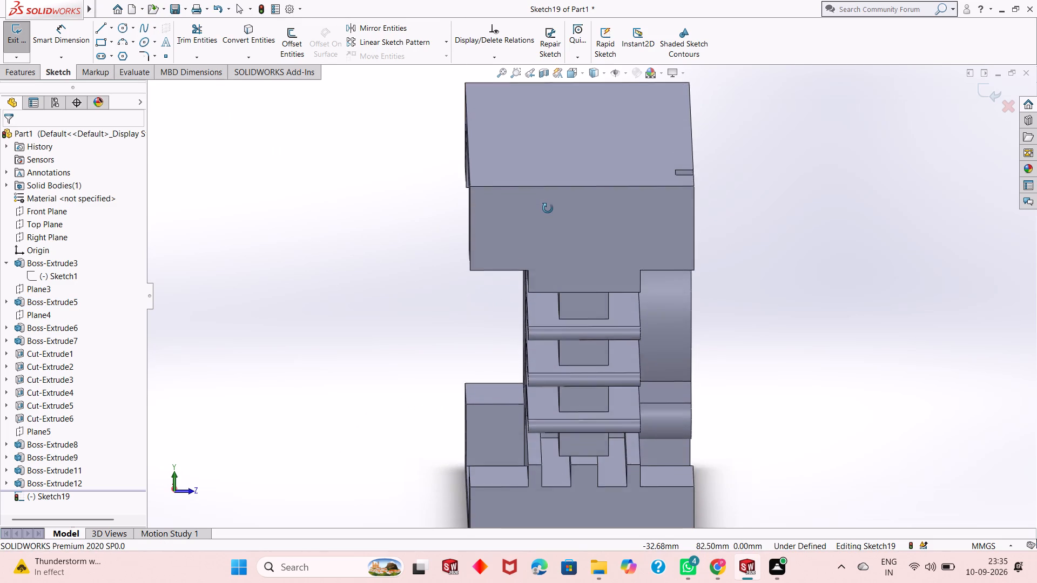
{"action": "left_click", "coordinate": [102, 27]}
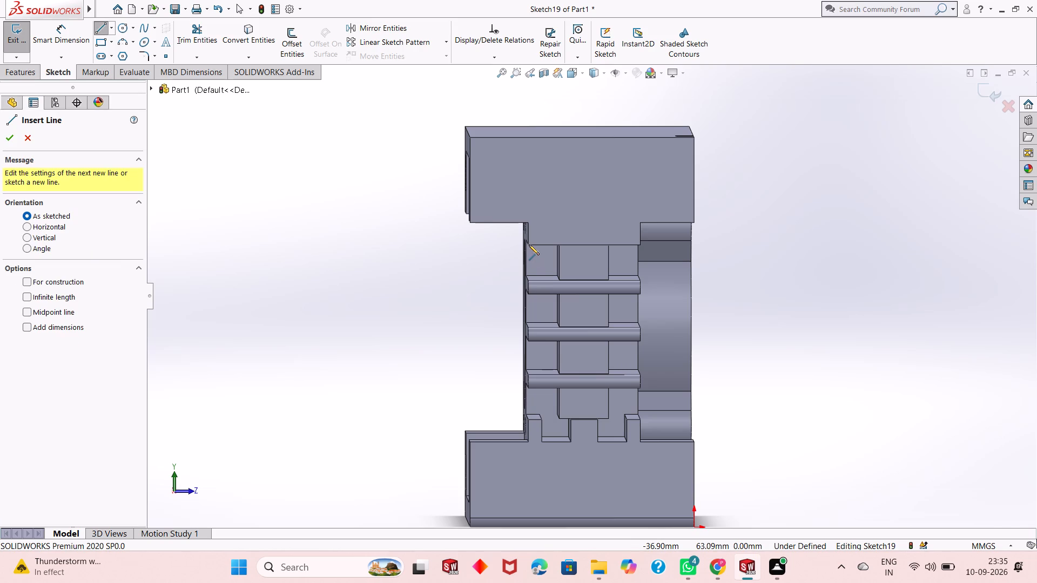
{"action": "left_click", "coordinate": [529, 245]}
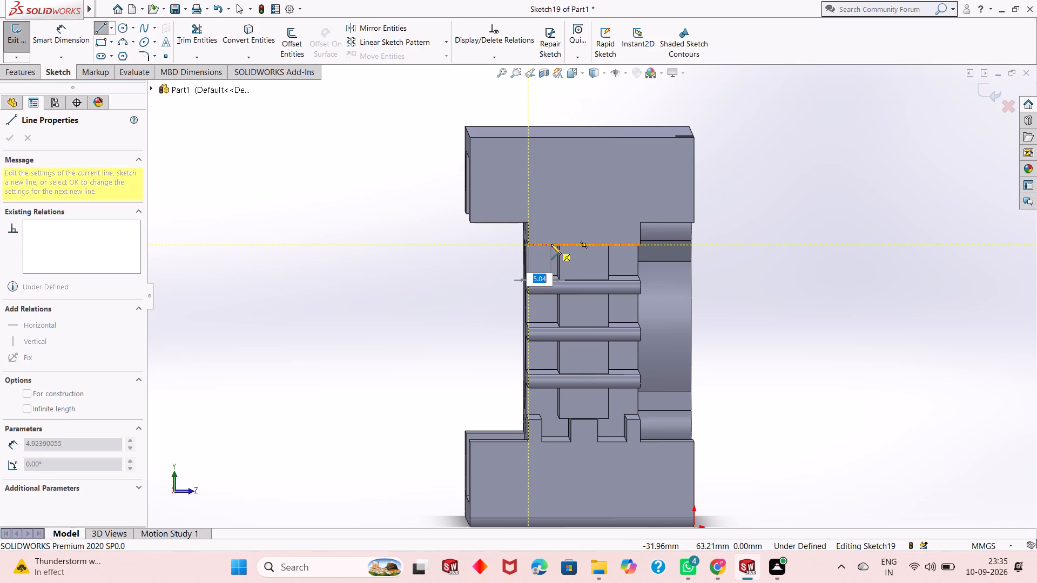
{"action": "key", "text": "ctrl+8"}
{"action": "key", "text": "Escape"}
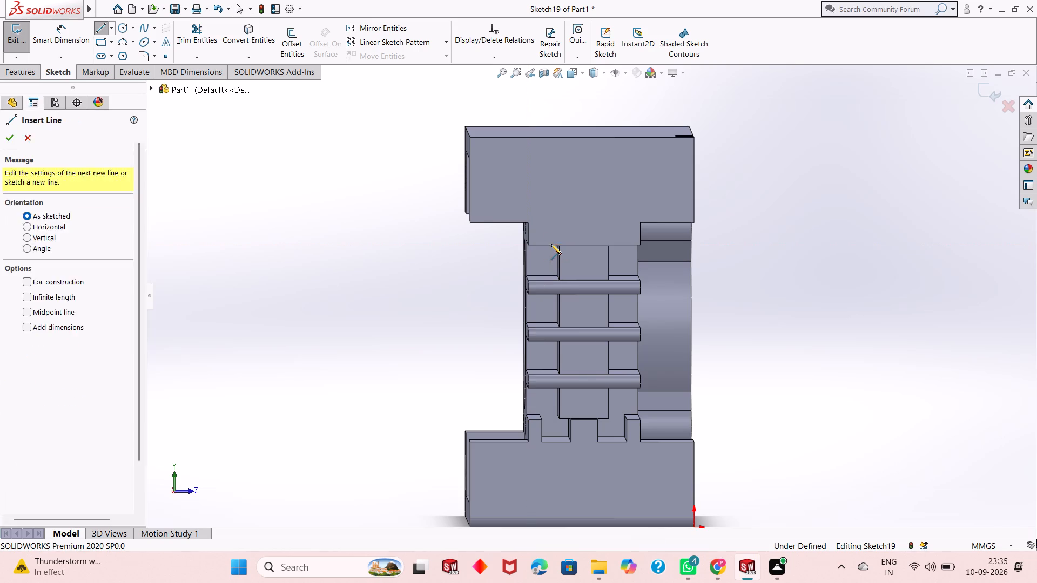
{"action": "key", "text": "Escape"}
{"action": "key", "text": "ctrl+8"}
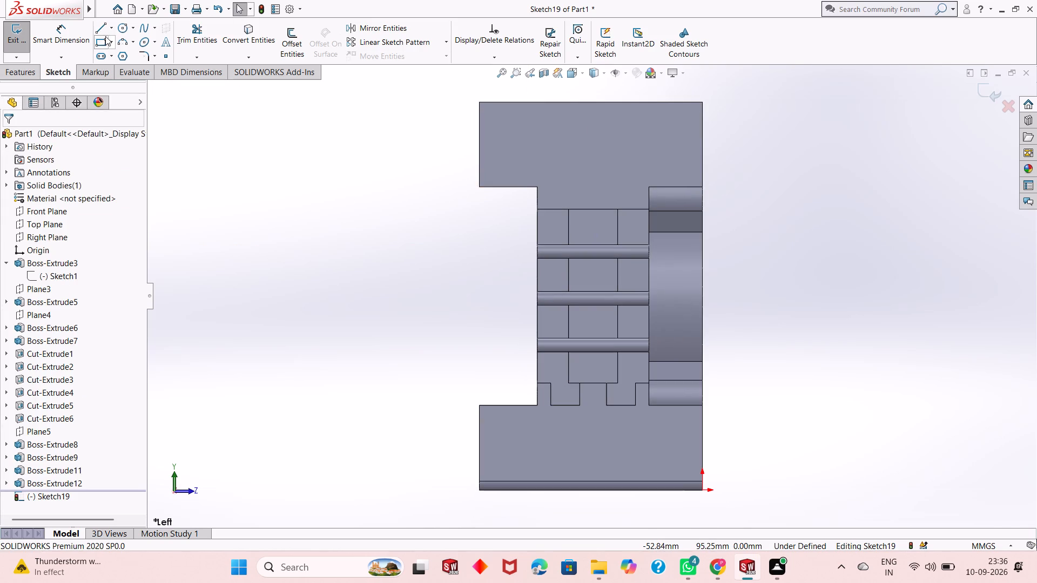
Sketch a stepped line from the upper block's inner corner: 5 mm down, 3 mm across, 5 mm up, 6.5 mm across, 5 mm down.
{"action": "left_click", "coordinate": [103, 29]}
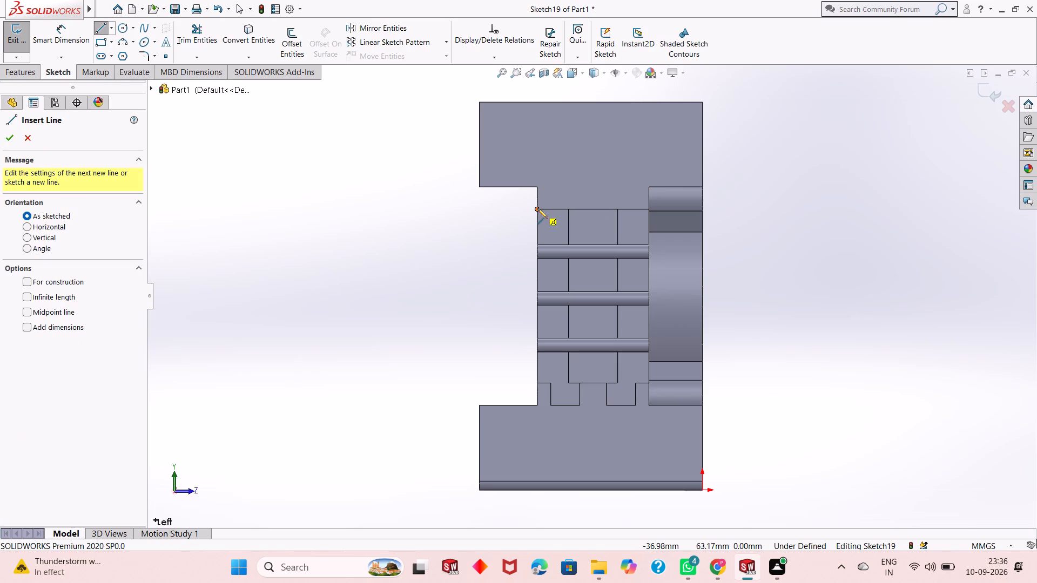
{"action": "left_click", "coordinate": [537, 187]}
{"action": "left_click", "coordinate": [538, 210]}
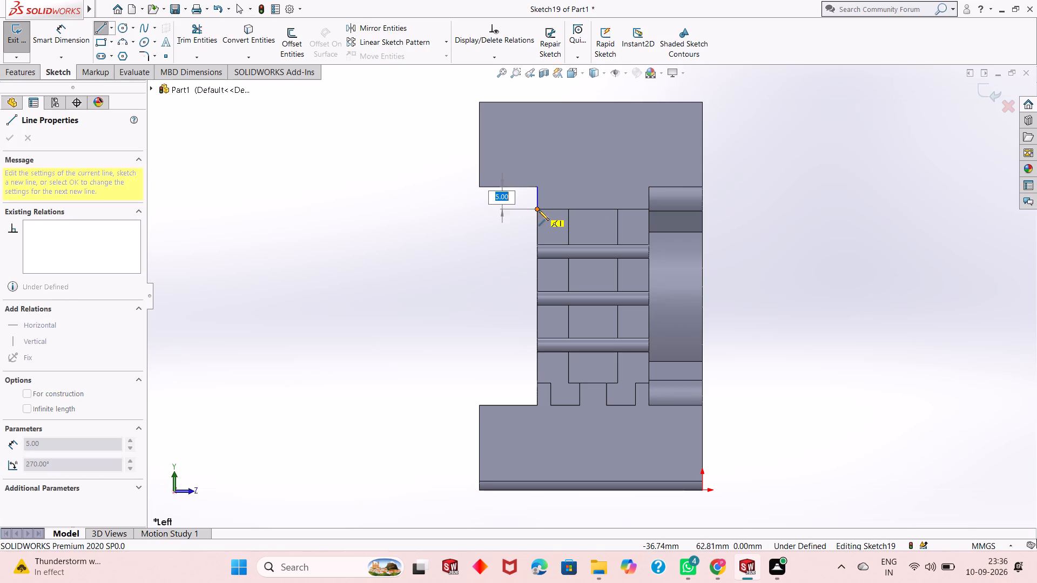
{"action": "key", "text": "3"}
{"action": "key", "text": "Return"}
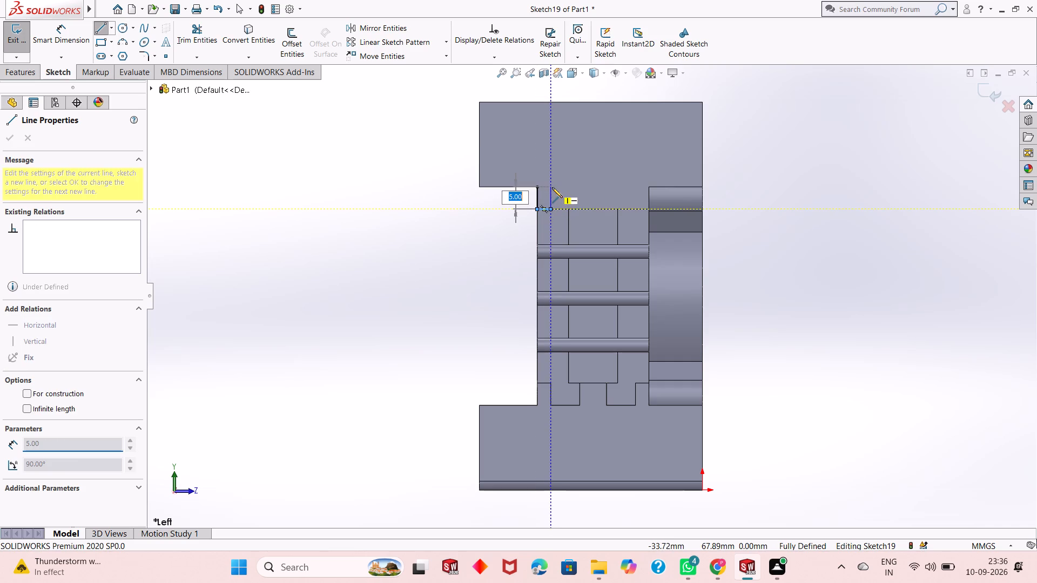
{"action": "left_click", "coordinate": [552, 187]}
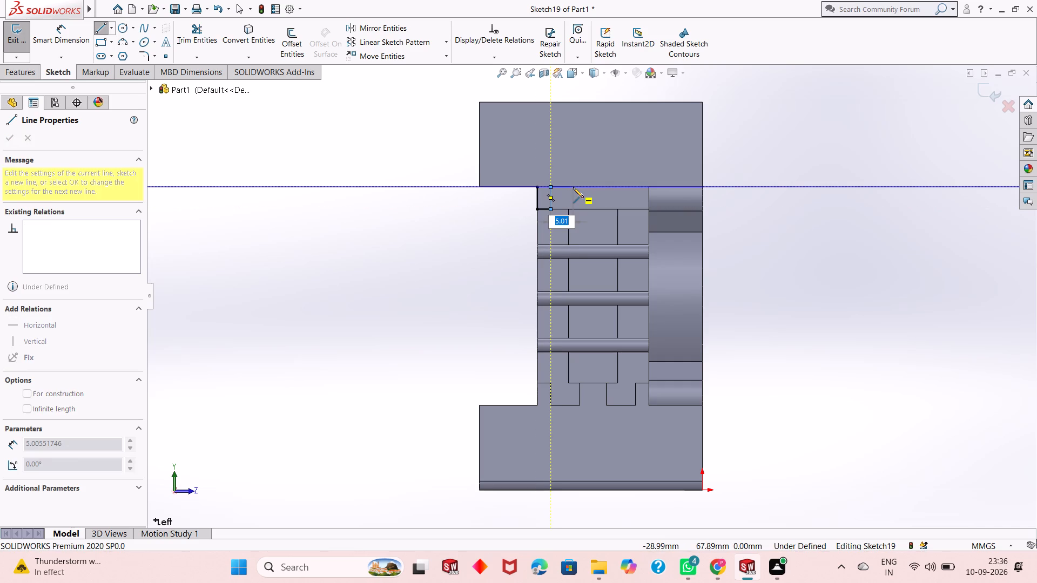
{"action": "type", "text": "6.5"}
{"action": "key", "text": "Return"}
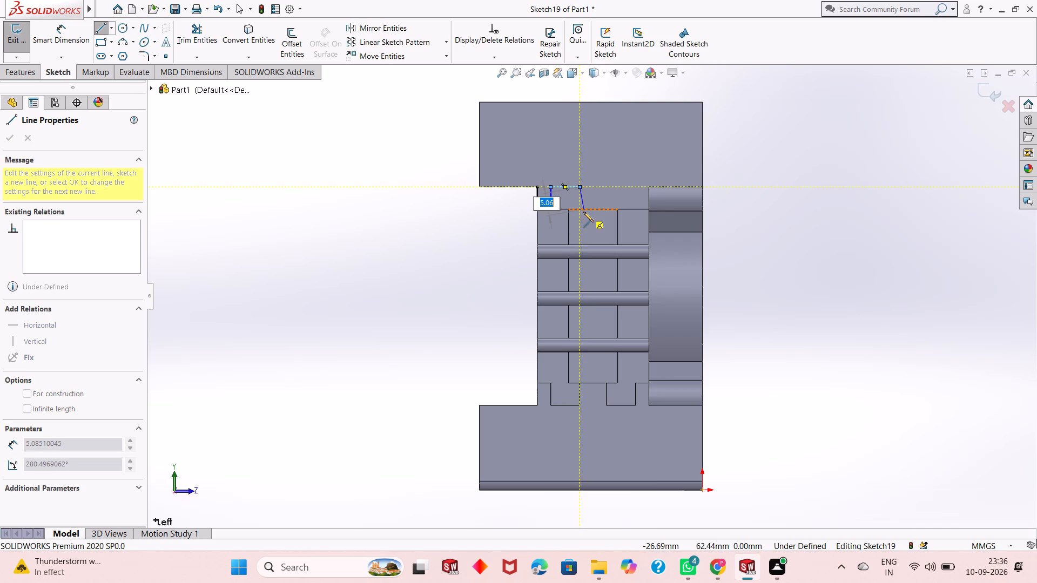
{"action": "left_click", "coordinate": [580, 211]}
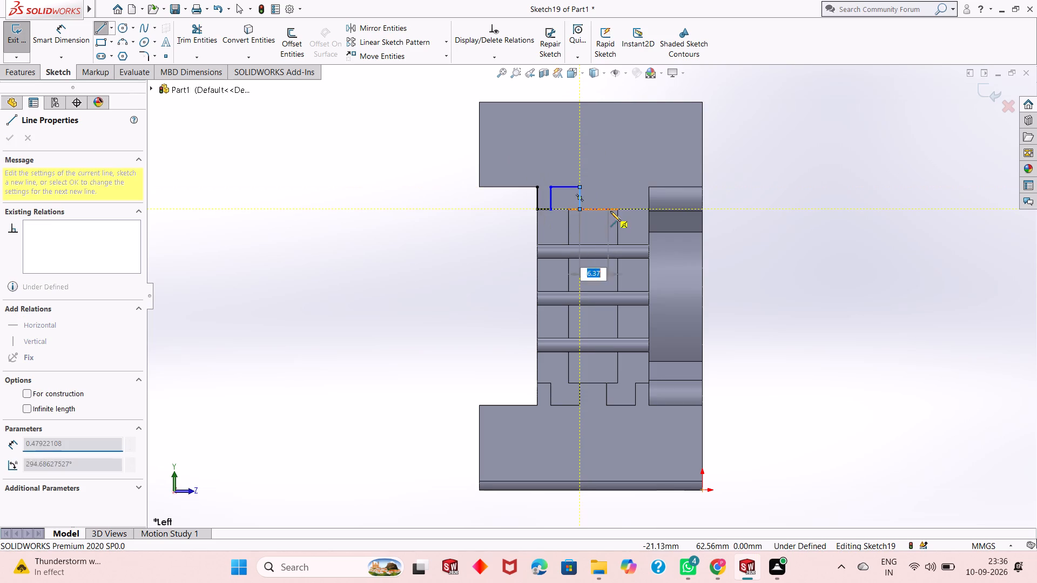
Continue the line 6 mm across, outline a second 6.5 mm wide notch, and close the profile along the upper block's lower edge.
{"action": "key", "text": "6"}
{"action": "key", "text": "Return"}
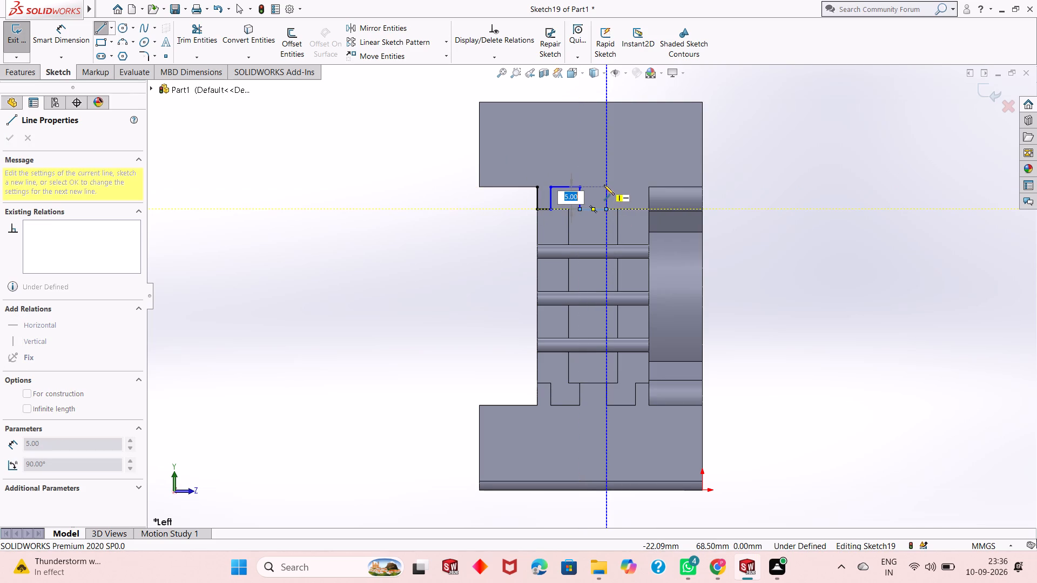
{"action": "left_click", "coordinate": [604, 185]}
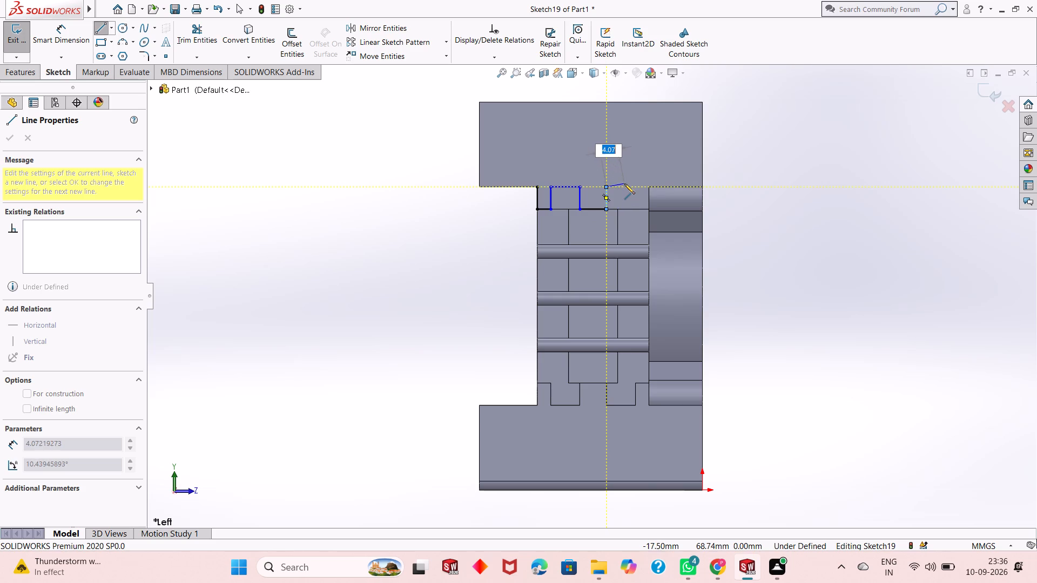
{"action": "type", "text": "6.5"}
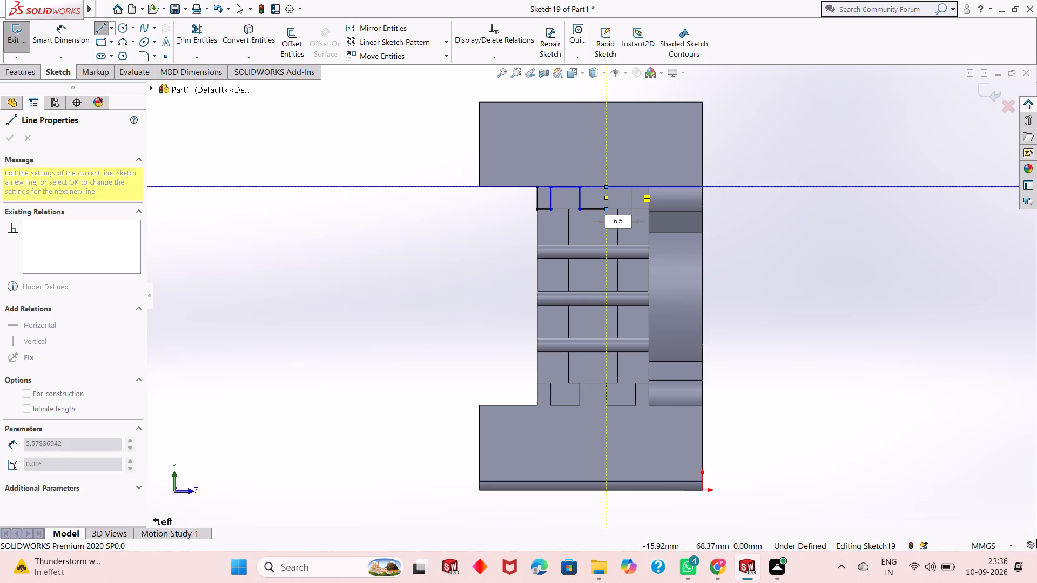
{"action": "key", "text": "Return"}
{"action": "left_click", "coordinate": [632, 207]}
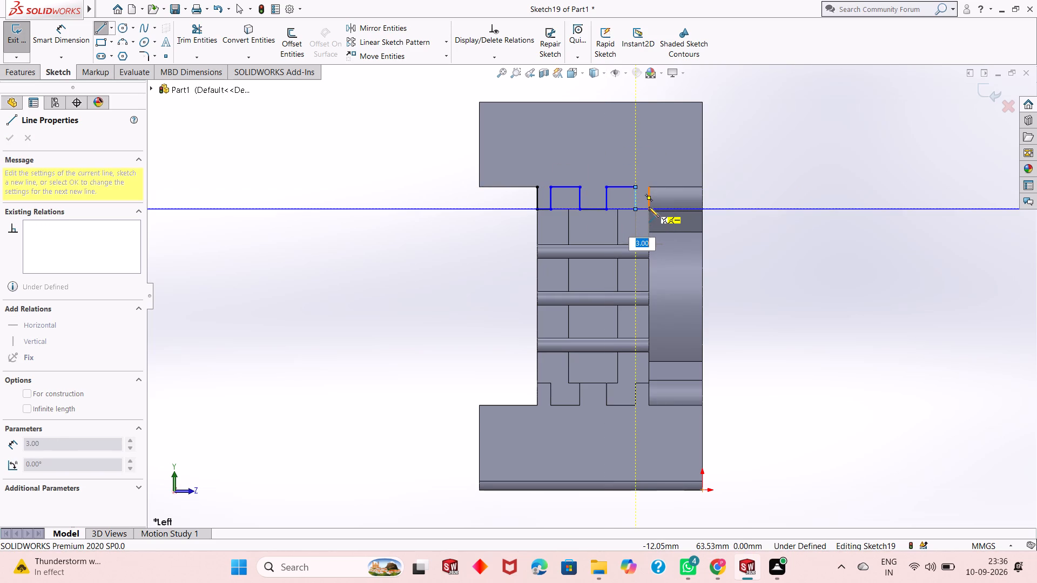
{"action": "left_click", "coordinate": [648, 208]}
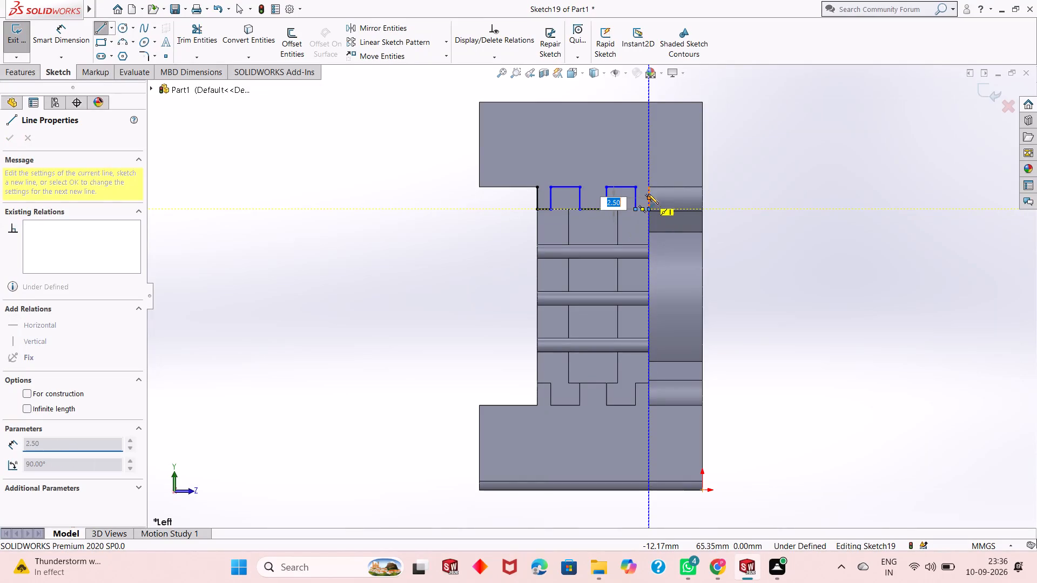
{"action": "left_click", "coordinate": [648, 188]}
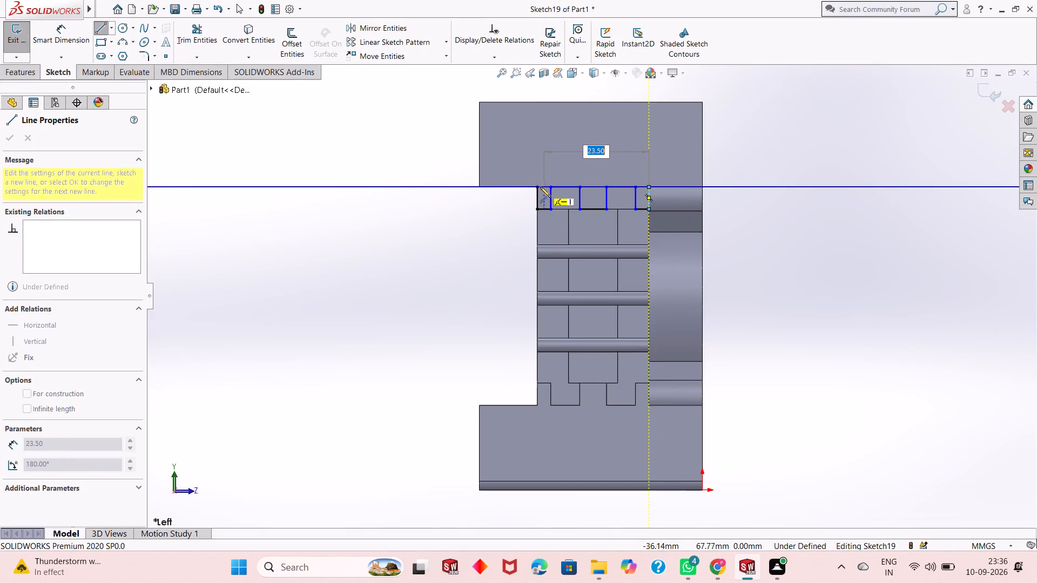
{"action": "left_click", "coordinate": [535, 186]}
{"action": "key", "text": "Escape"}
{"action": "key", "text": "Escape"}
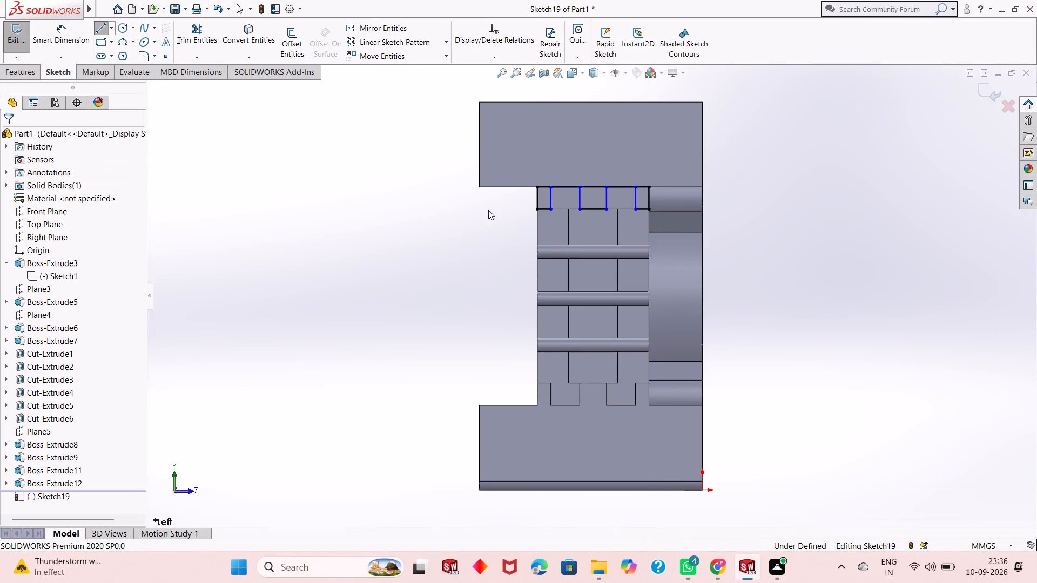
{"action": "key", "text": "Escape"}
Cut the two 6.5 mm wide sketch regions under the upper block with a blind Extruded Cut 68 mm deep.
{"action": "left_click", "coordinate": [8, 73]}
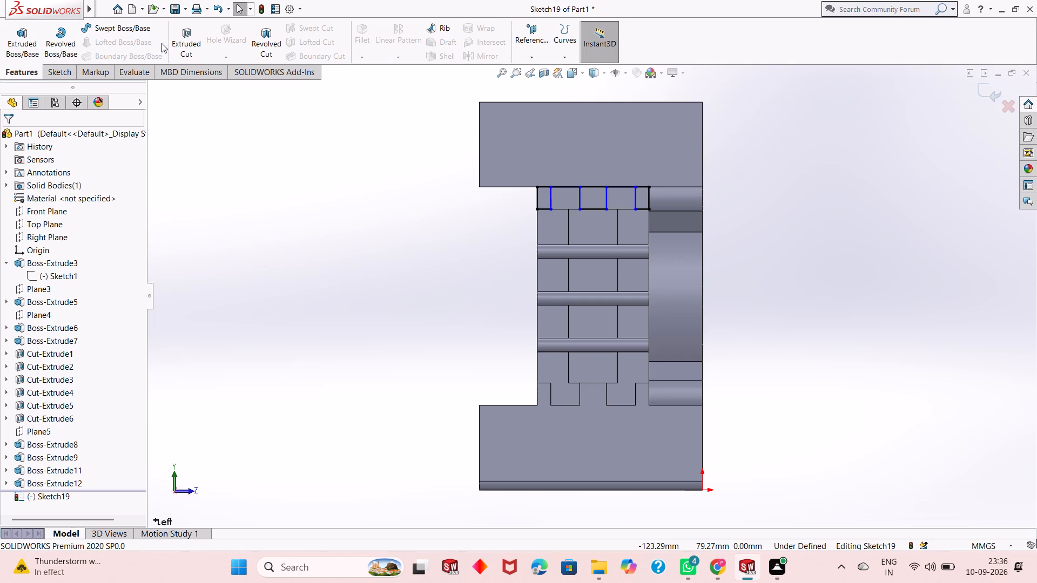
{"action": "left_click", "coordinate": [183, 43]}
{"action": "middle_click_drag", "start_coordinate": [780, 267], "coordinate": [751, 272]}
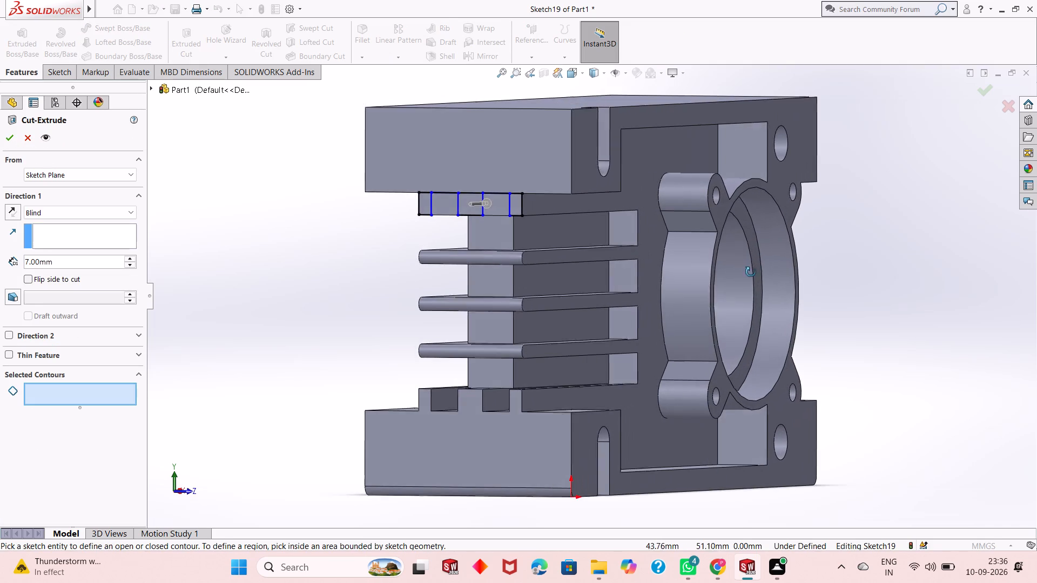
{"action": "middle_click_drag", "start_coordinate": [751, 272], "coordinate": [750, 275]}
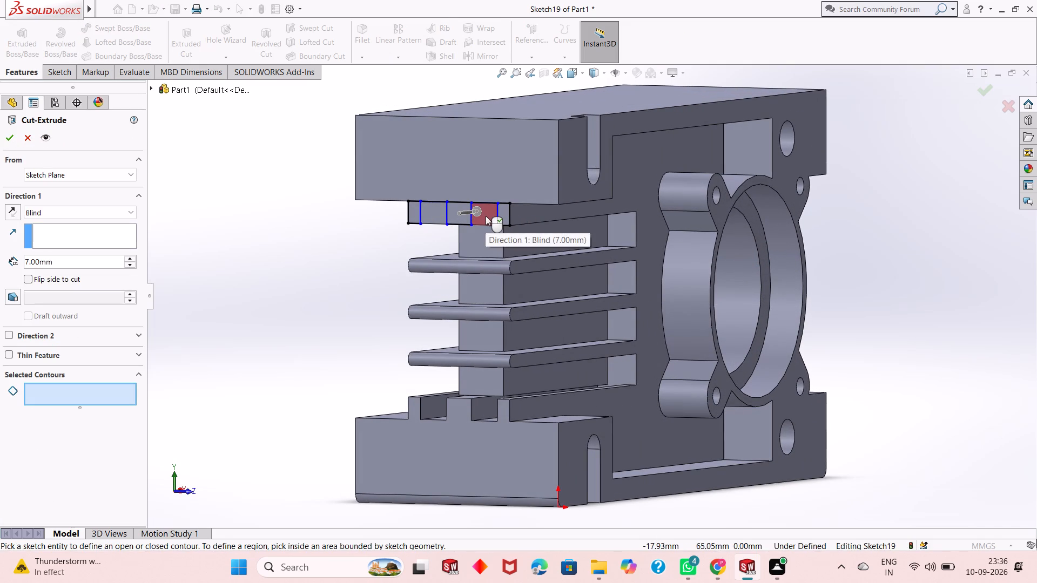
{"action": "left_click", "coordinate": [486, 216]}
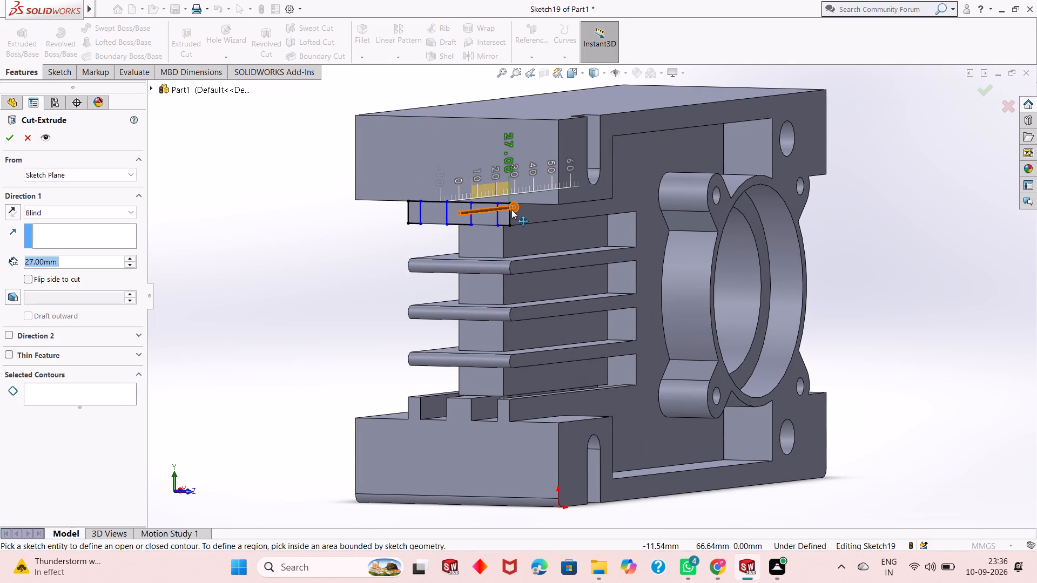
{"action": "key", "text": "Escape"}
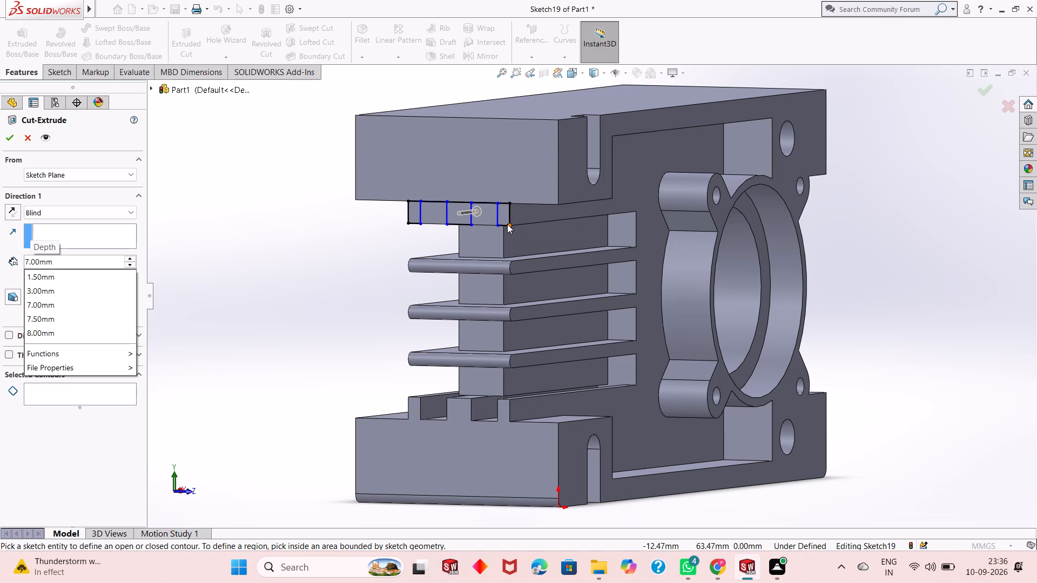
{"action": "middle_click", "coordinate": [482, 220]}
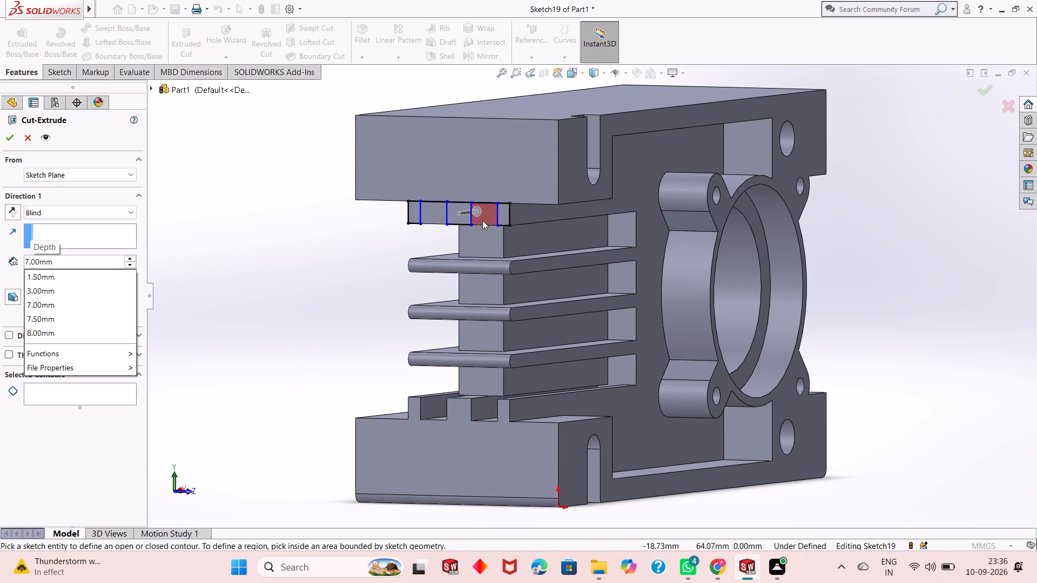
{"action": "left_click", "coordinate": [482, 220]}
{"action": "left_click", "coordinate": [434, 216]}
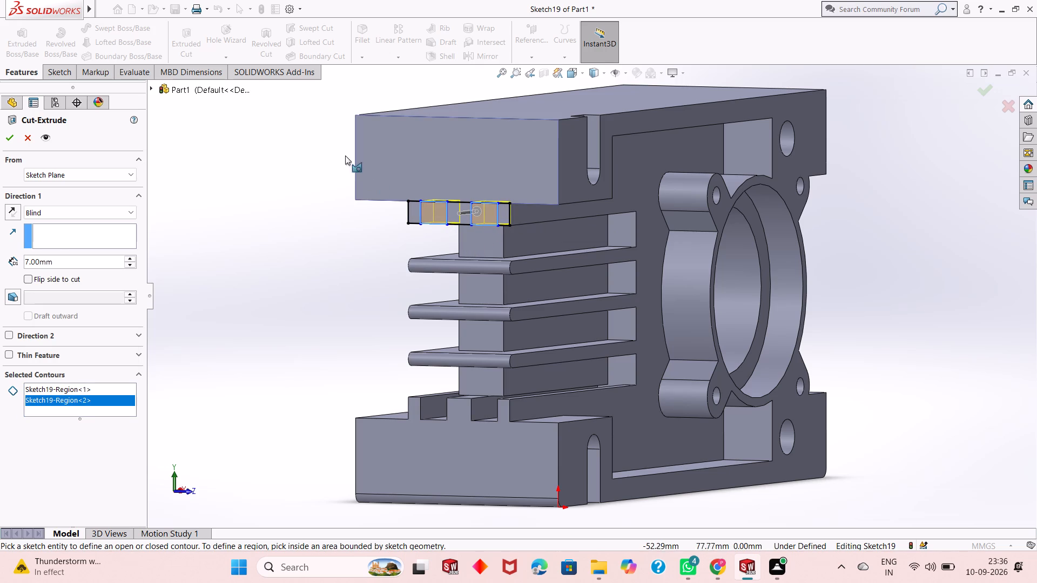
{"action": "double_click", "coordinate": [61, 264]}
{"action": "type", "text": "68"}
{"action": "key", "text": "Return"}
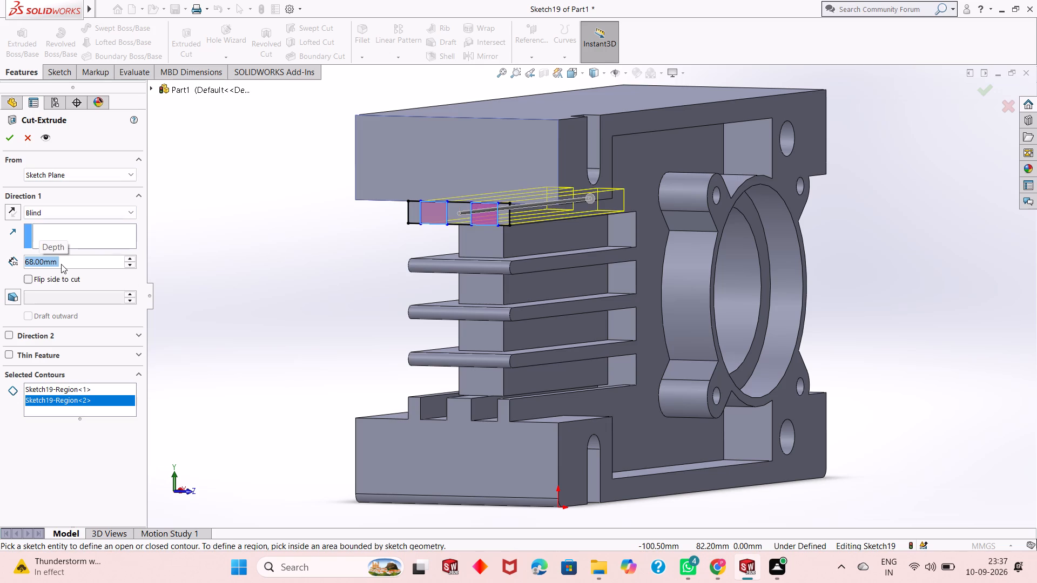
{"action": "left_click", "coordinate": [5, 139]}
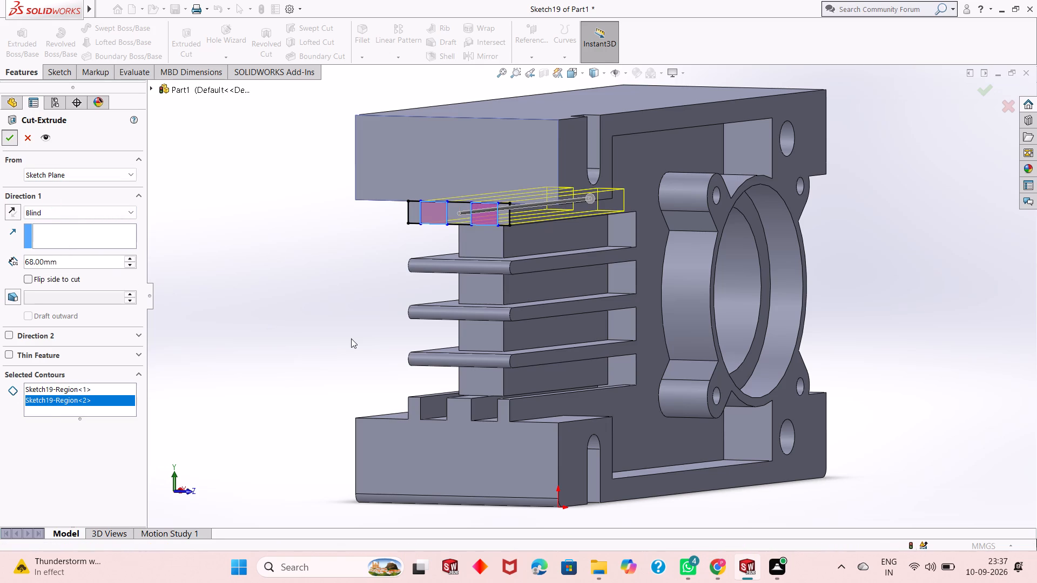
{"action": "key", "text": "Escape"}
Examine the bracket from several sides, including the new notches, the ribs and the bore face.
{"action": "middle_click_drag", "start_coordinate": [388, 327], "coordinate": [363, 289]}
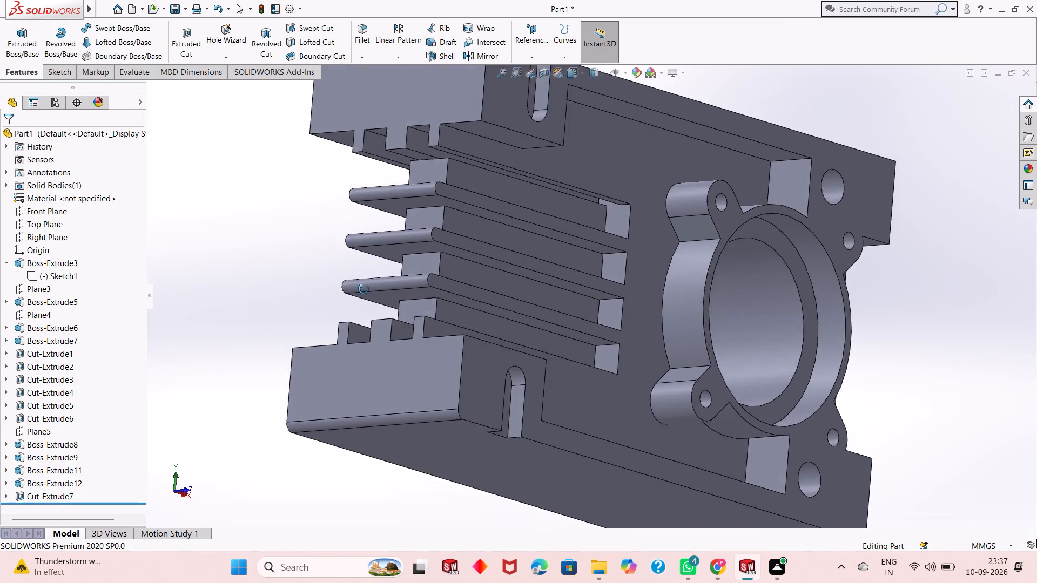
{"action": "middle_click_drag", "start_coordinate": [363, 289], "coordinate": [407, 317]}
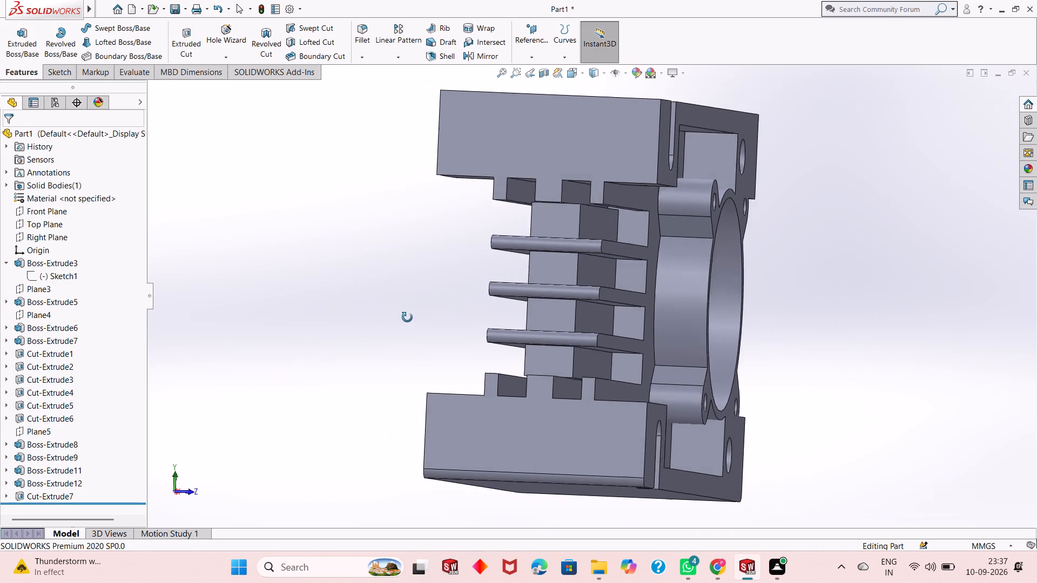
{"action": "middle_click_drag", "start_coordinate": [407, 317], "coordinate": [420, 316]}
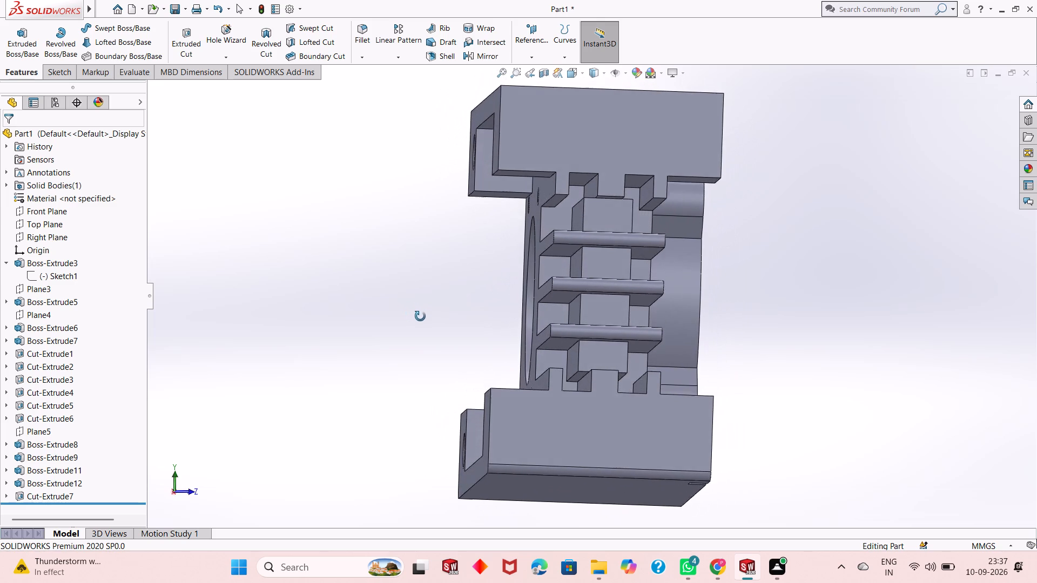
{"action": "middle_click_drag", "start_coordinate": [420, 316], "coordinate": [396, 311]}
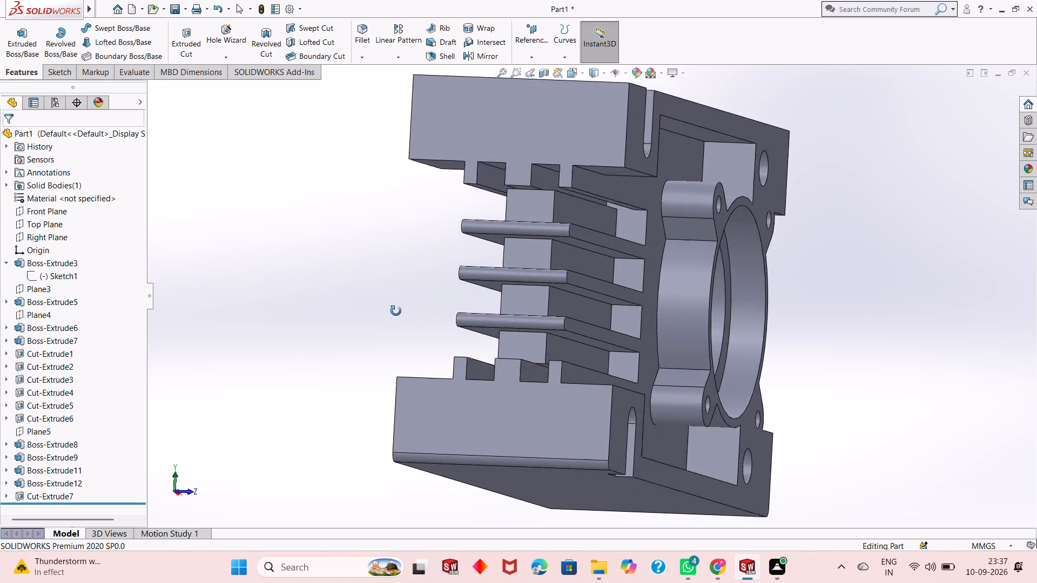
{"action": "middle_click_drag", "start_coordinate": [396, 311], "coordinate": [342, 326]}
{"action": "scroll", "coordinate": [387, 322], "scroll_direction": "up", "scroll_amount": 3}
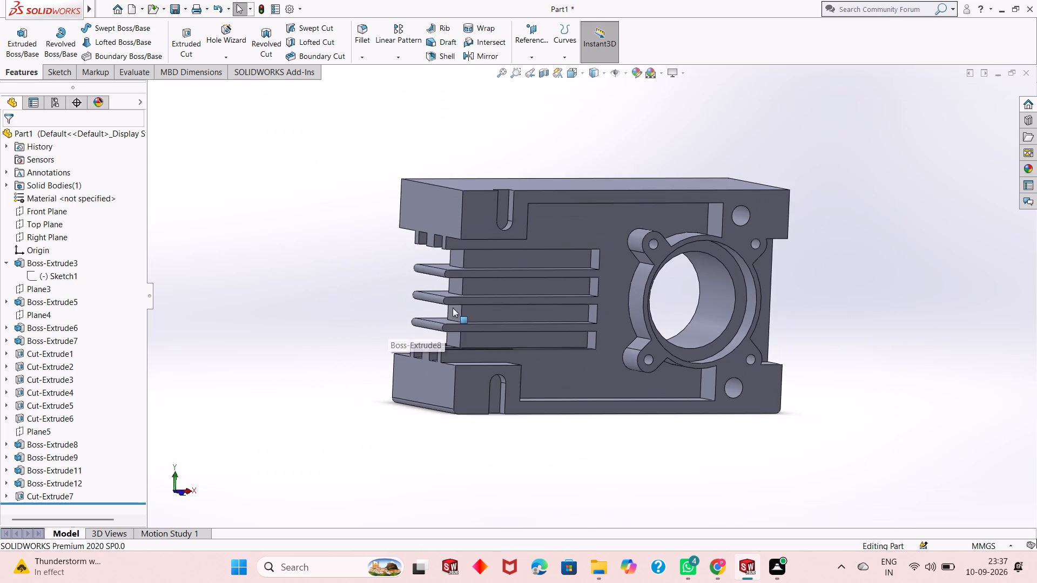
{"action": "middle_click_drag", "start_coordinate": [489, 293], "coordinate": [461, 292]}
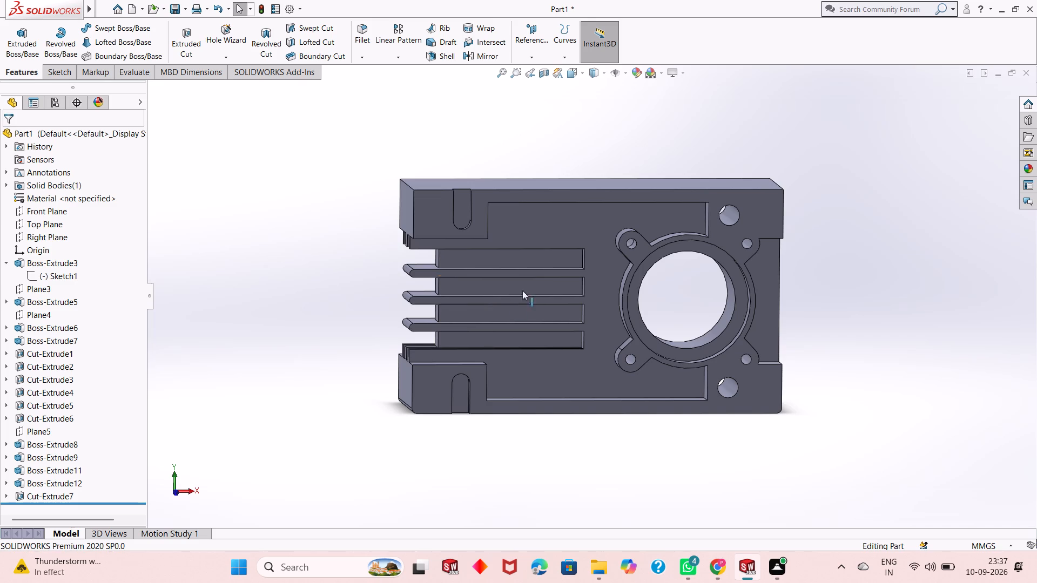
{"action": "middle_click_drag", "start_coordinate": [542, 252], "coordinate": [543, 311]}
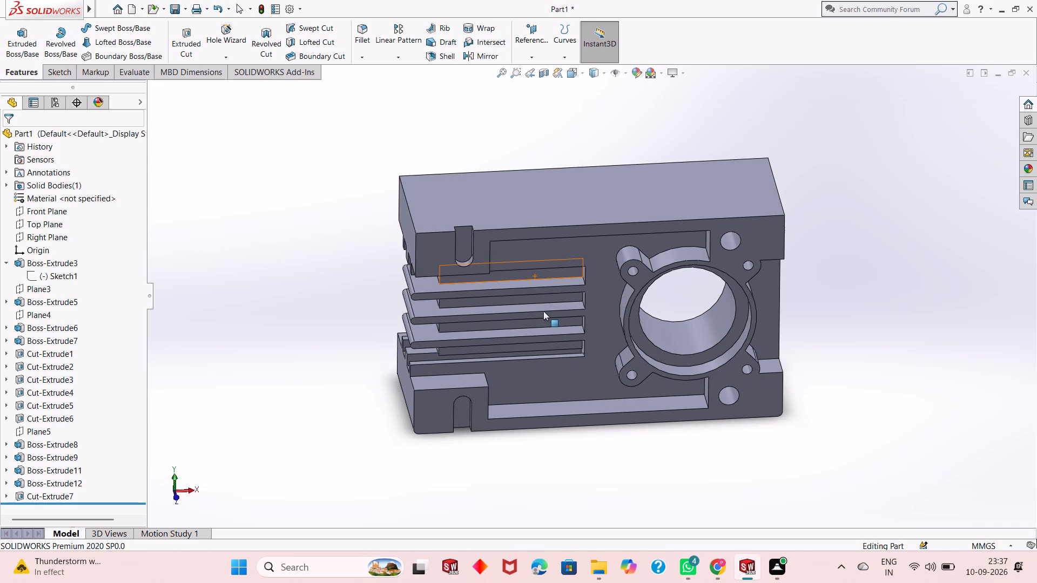
{"action": "middle_click_drag", "start_coordinate": [543, 311], "coordinate": [547, 244]}
{"action": "key", "text": "Escape"}
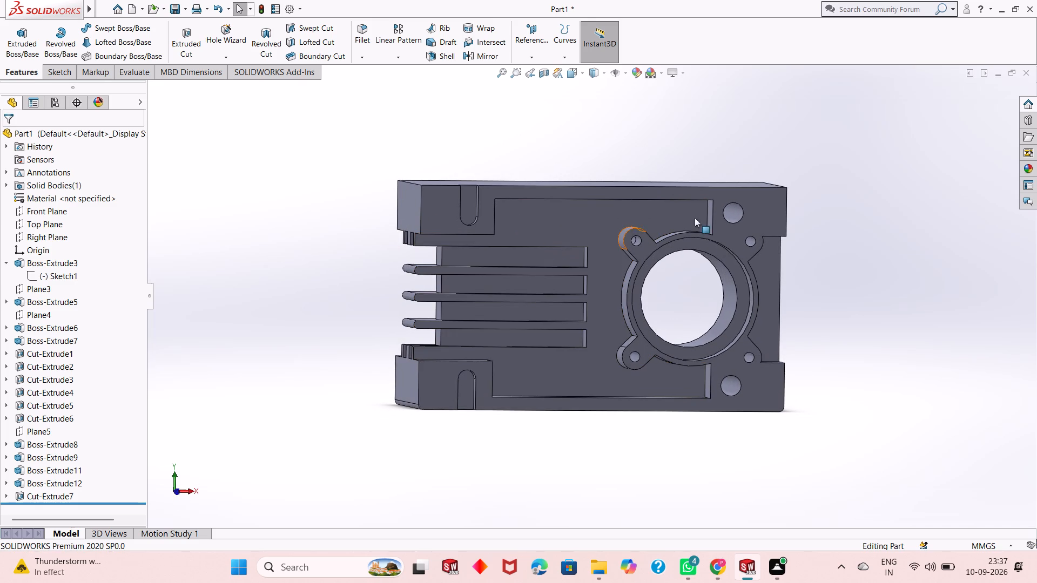
{"action": "scroll", "coordinate": [651, 250], "scroll_direction": "down", "scroll_amount": 1}
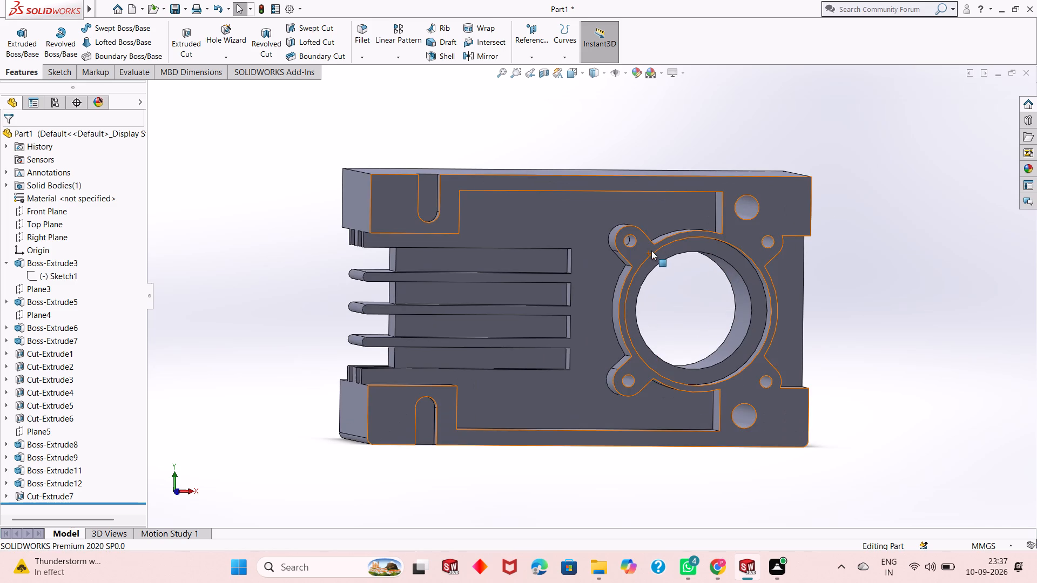
Browse the appearance library's categories, including glass, stone, solid, metal, plastic and painted, for a finish for the bracket.
{"action": "left_click", "coordinate": [1024, 166]}
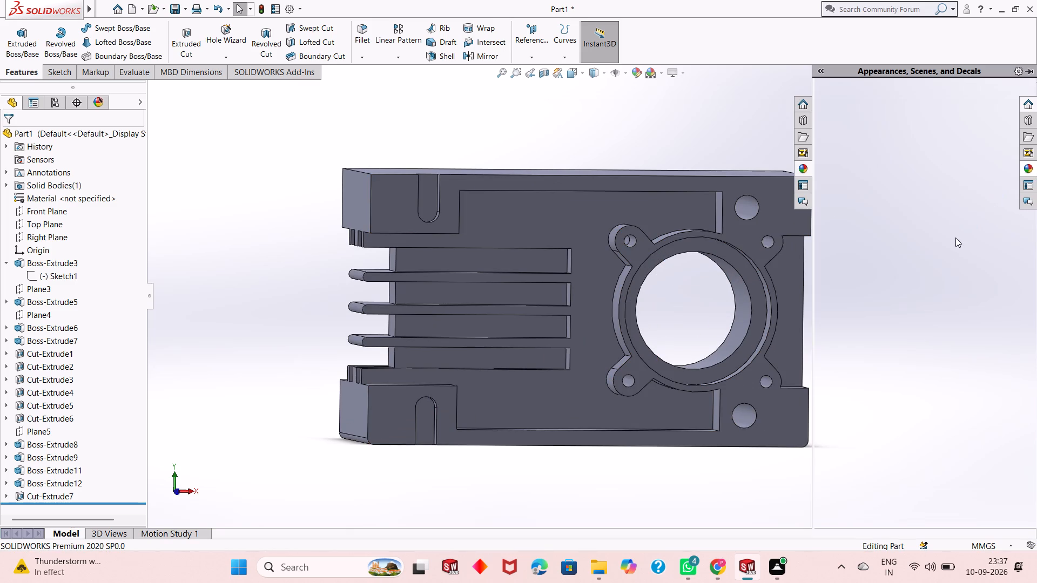
{"action": "left_click", "coordinate": [838, 106]}
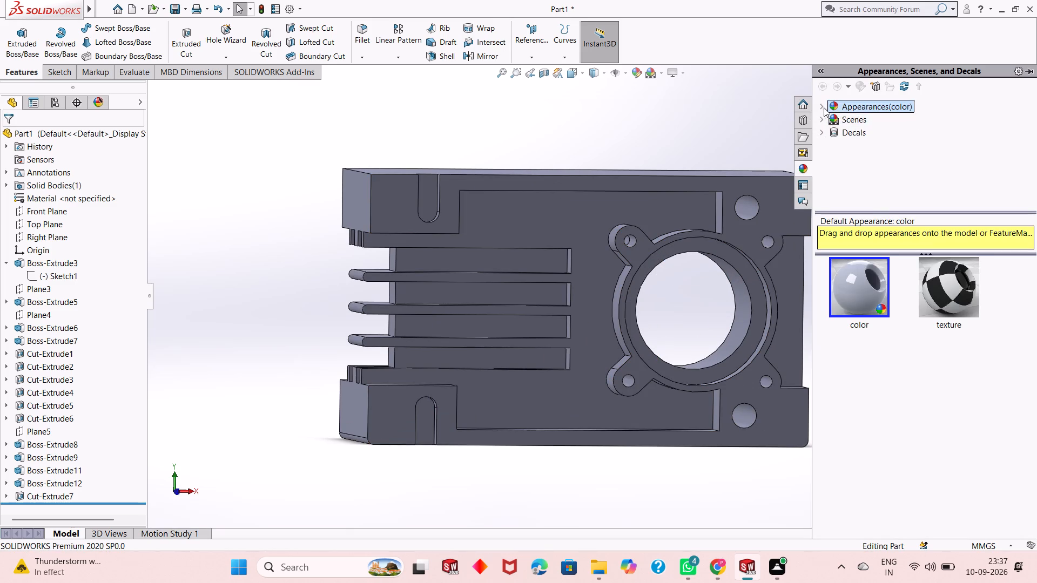
{"action": "left_click", "coordinate": [820, 105]}
{"action": "left_click", "coordinate": [856, 177]}
{"action": "left_click", "coordinate": [856, 184]}
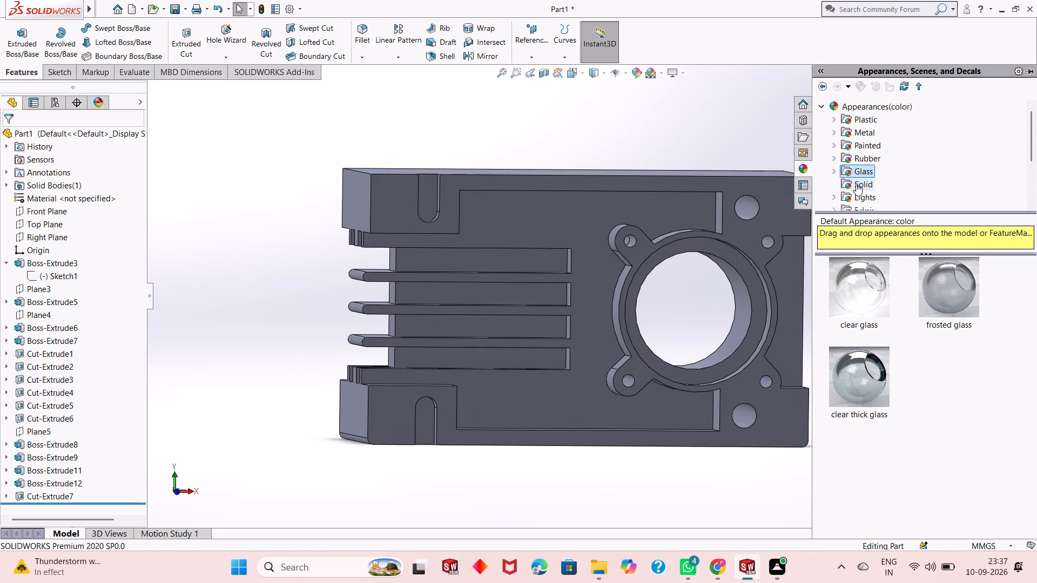
{"action": "scroll", "coordinate": [856, 184], "scroll_direction": "down", "scroll_amount": 1}
{"action": "left_click", "coordinate": [856, 184]}
{"action": "left_click", "coordinate": [858, 162]}
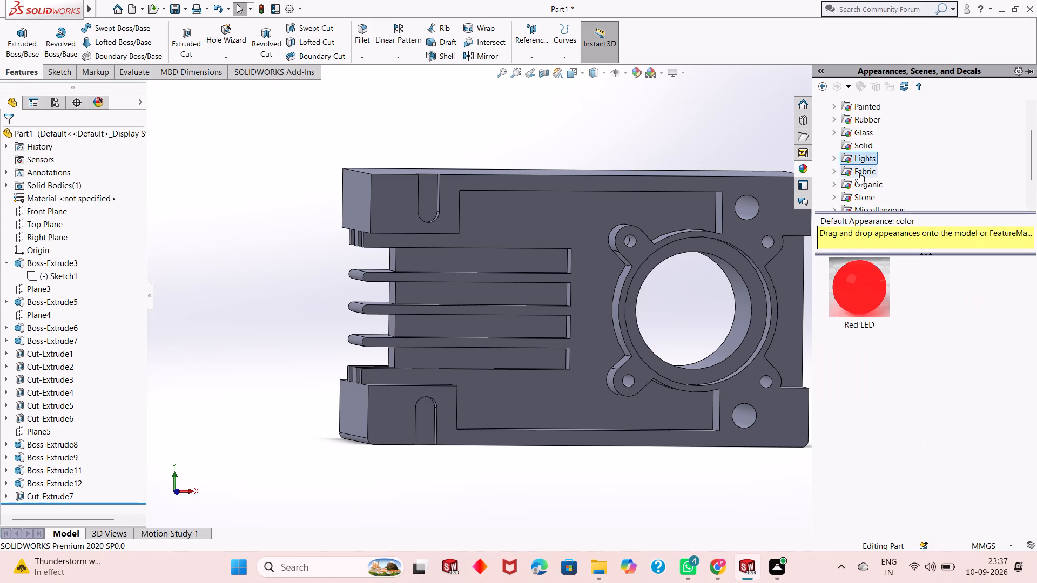
{"action": "left_click", "coordinate": [859, 200]}
{"action": "scroll", "coordinate": [860, 178], "scroll_direction": "down", "scroll_amount": 1}
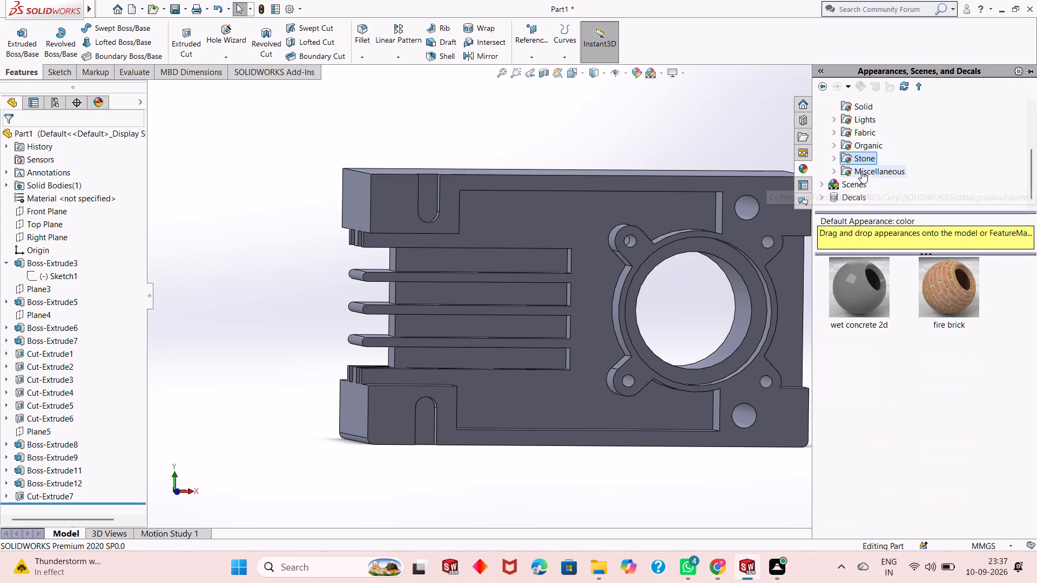
{"action": "left_click", "coordinate": [861, 171]}
{"action": "left_click", "coordinate": [866, 135]}
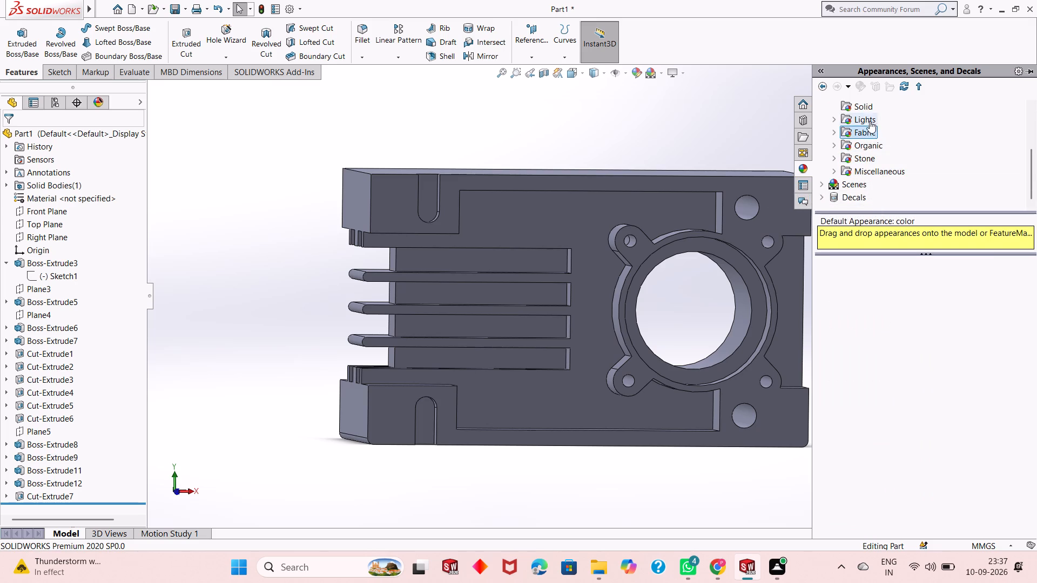
{"action": "left_click", "coordinate": [868, 116]}
{"action": "left_click", "coordinate": [864, 107]}
{"action": "scroll", "coordinate": [868, 151], "scroll_direction": "up", "scroll_amount": 1}
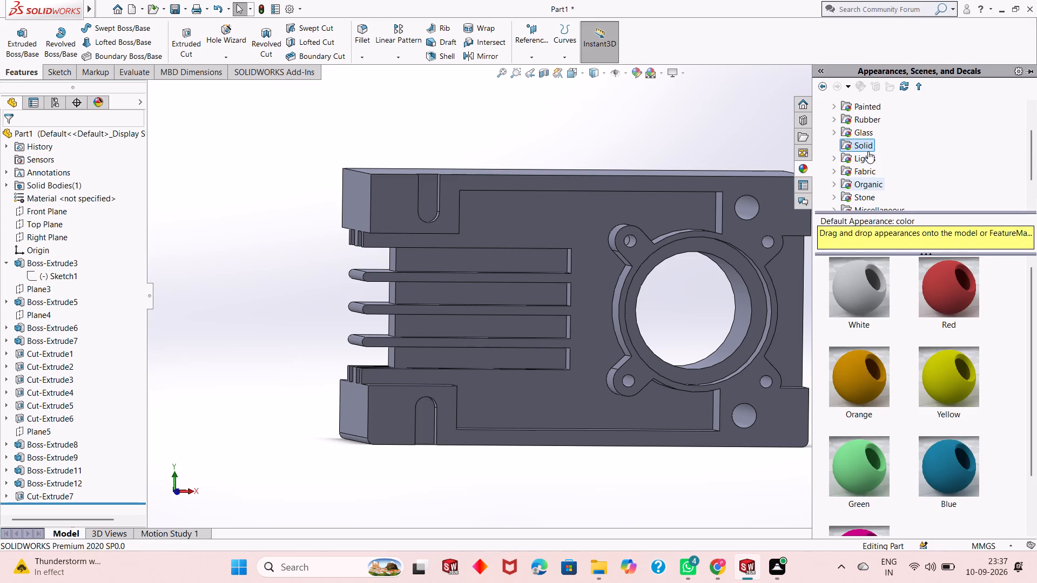
{"action": "left_click", "coordinate": [868, 125]}
{"action": "left_click", "coordinate": [861, 133]}
{"action": "scroll", "coordinate": [861, 133], "scroll_direction": "up", "scroll_amount": 1}
{"action": "left_click", "coordinate": [861, 133]}
{"action": "scroll", "coordinate": [927, 363], "scroll_direction": "down", "scroll_amount": 1}
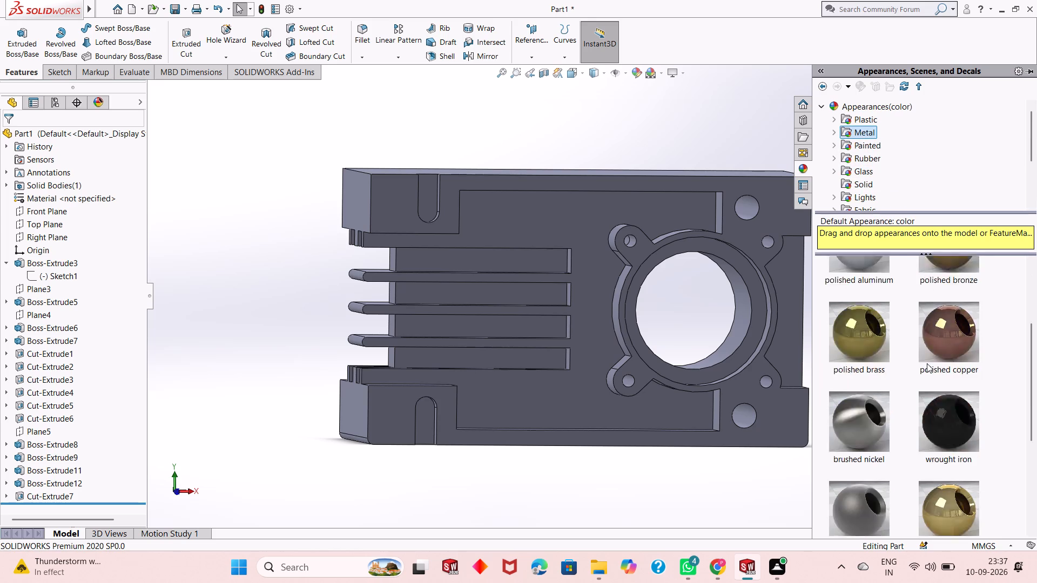
{"action": "scroll", "coordinate": [927, 363], "scroll_direction": "down", "scroll_amount": 5}
{"action": "scroll", "coordinate": [927, 363], "scroll_direction": "up", "scroll_amount": 7}
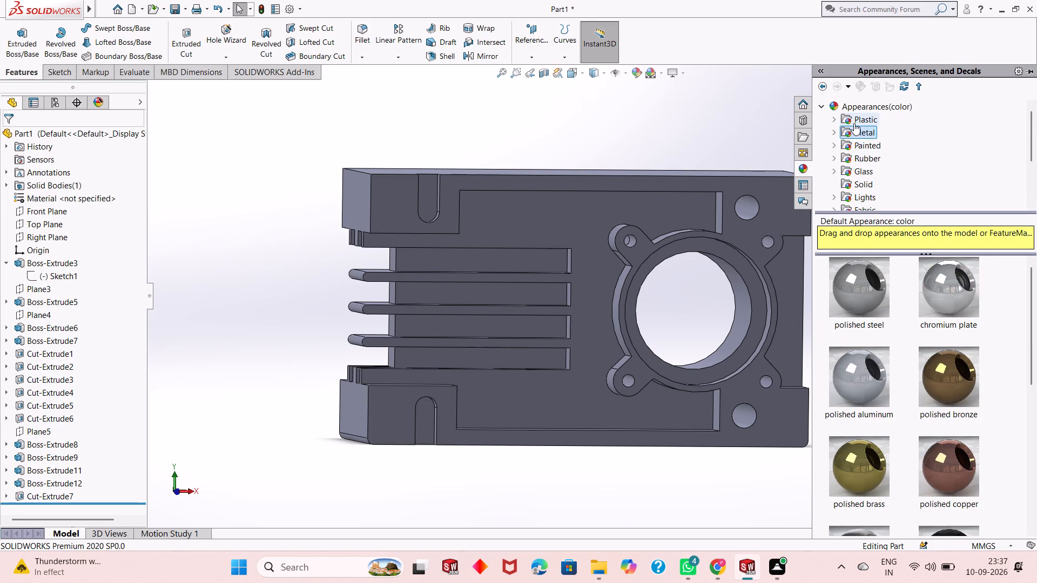
{"action": "left_click", "coordinate": [854, 123]}
{"action": "scroll", "coordinate": [893, 336], "scroll_direction": "down", "scroll_amount": 3}
{"action": "scroll", "coordinate": [893, 336], "scroll_direction": "up", "scroll_amount": 4}
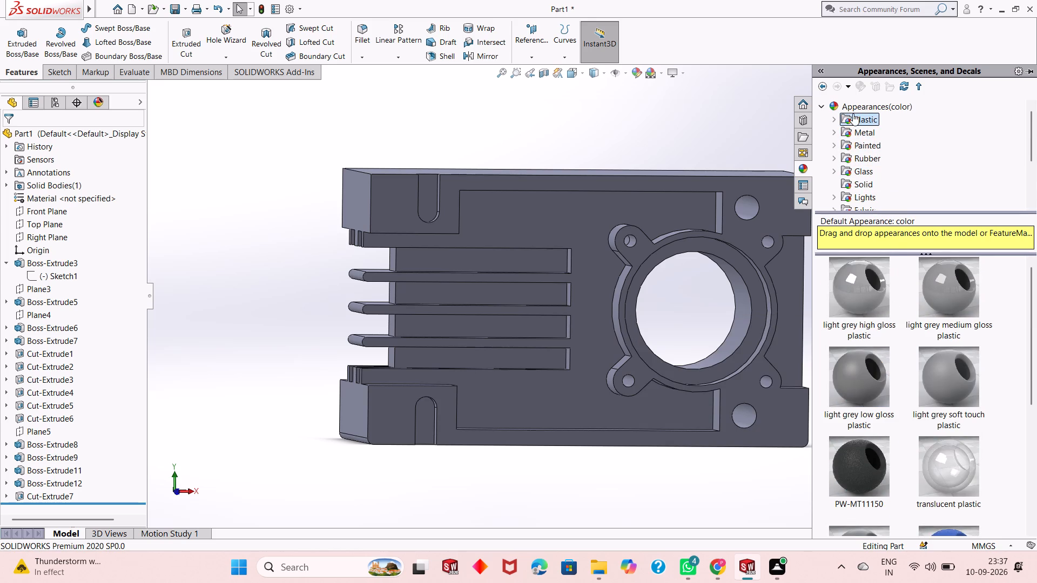
{"action": "left_click", "coordinate": [860, 142]}
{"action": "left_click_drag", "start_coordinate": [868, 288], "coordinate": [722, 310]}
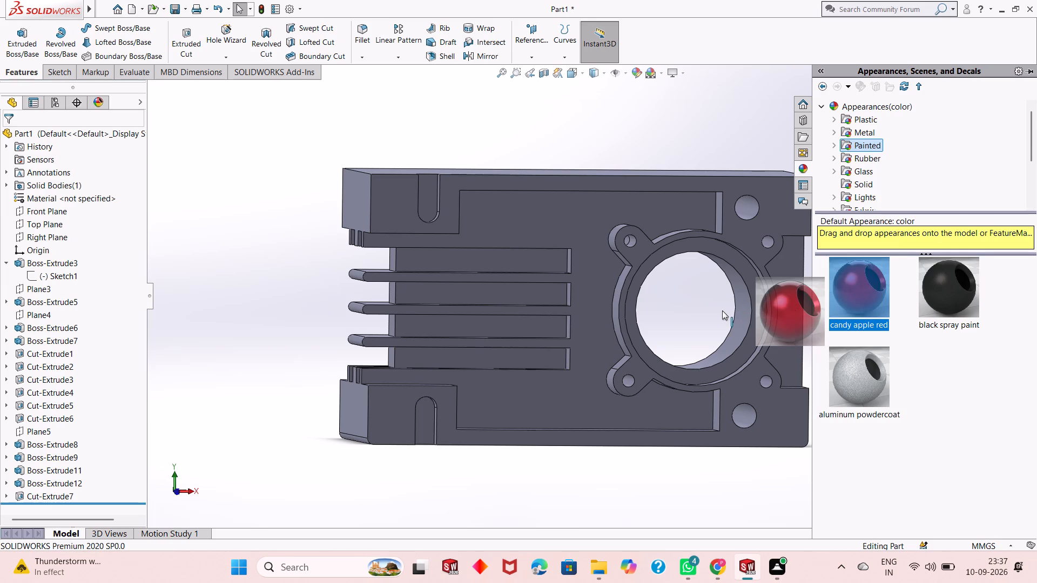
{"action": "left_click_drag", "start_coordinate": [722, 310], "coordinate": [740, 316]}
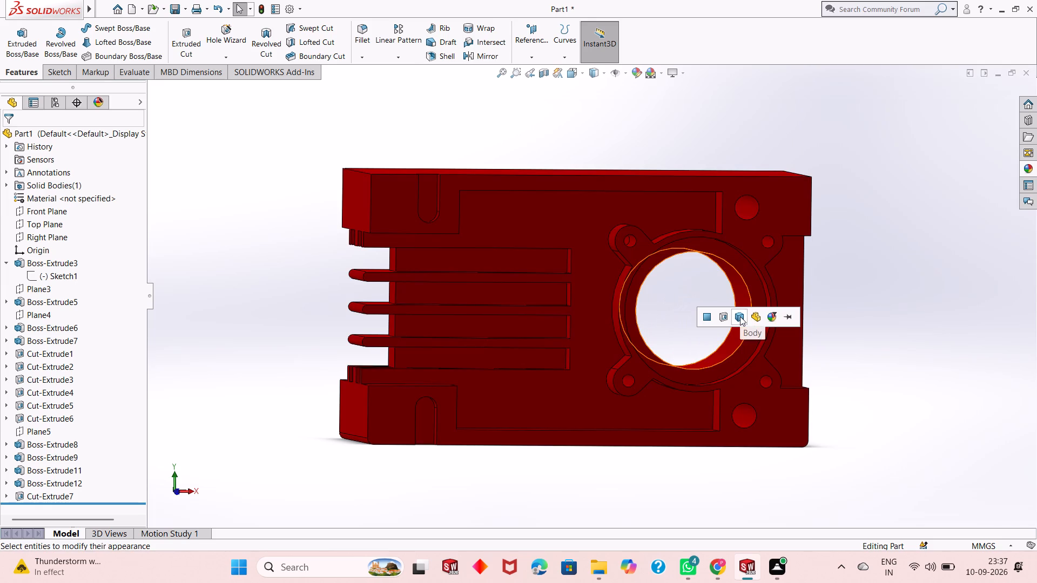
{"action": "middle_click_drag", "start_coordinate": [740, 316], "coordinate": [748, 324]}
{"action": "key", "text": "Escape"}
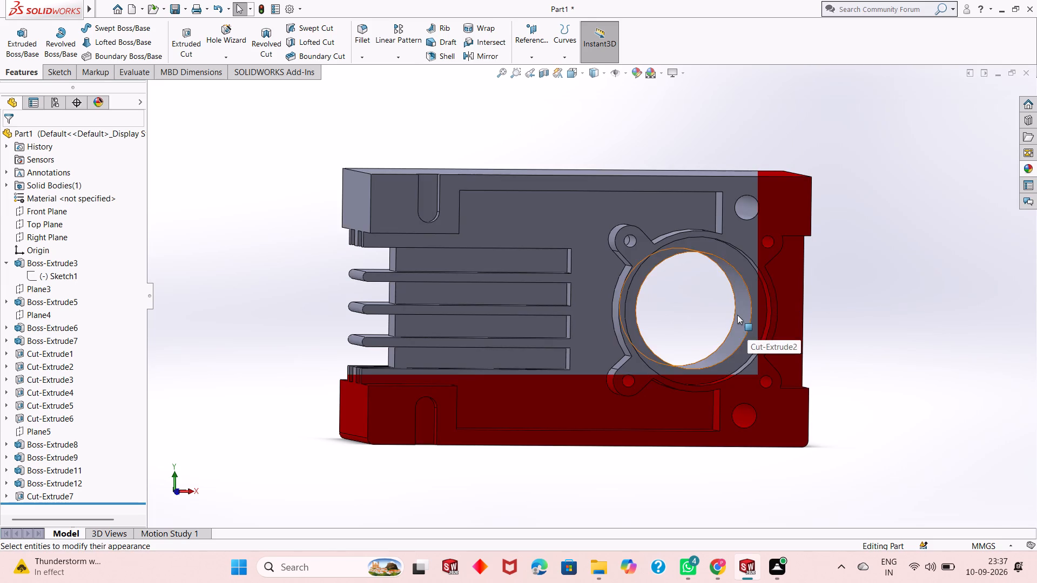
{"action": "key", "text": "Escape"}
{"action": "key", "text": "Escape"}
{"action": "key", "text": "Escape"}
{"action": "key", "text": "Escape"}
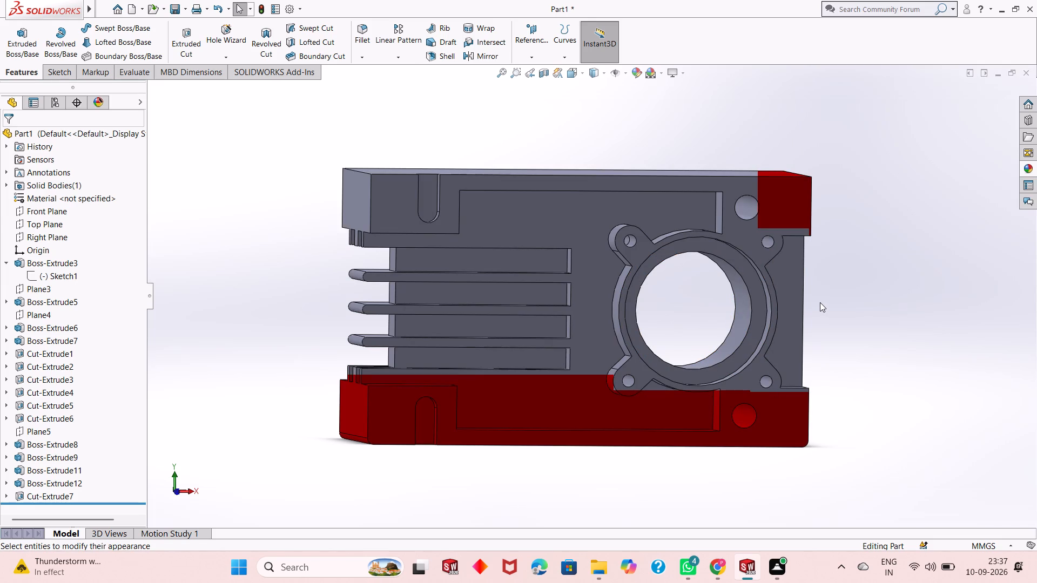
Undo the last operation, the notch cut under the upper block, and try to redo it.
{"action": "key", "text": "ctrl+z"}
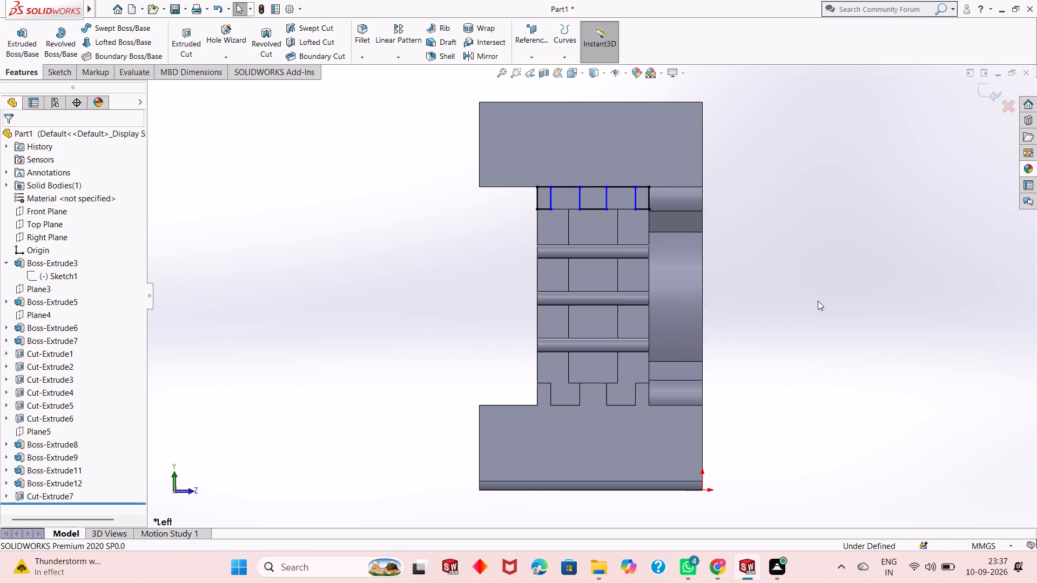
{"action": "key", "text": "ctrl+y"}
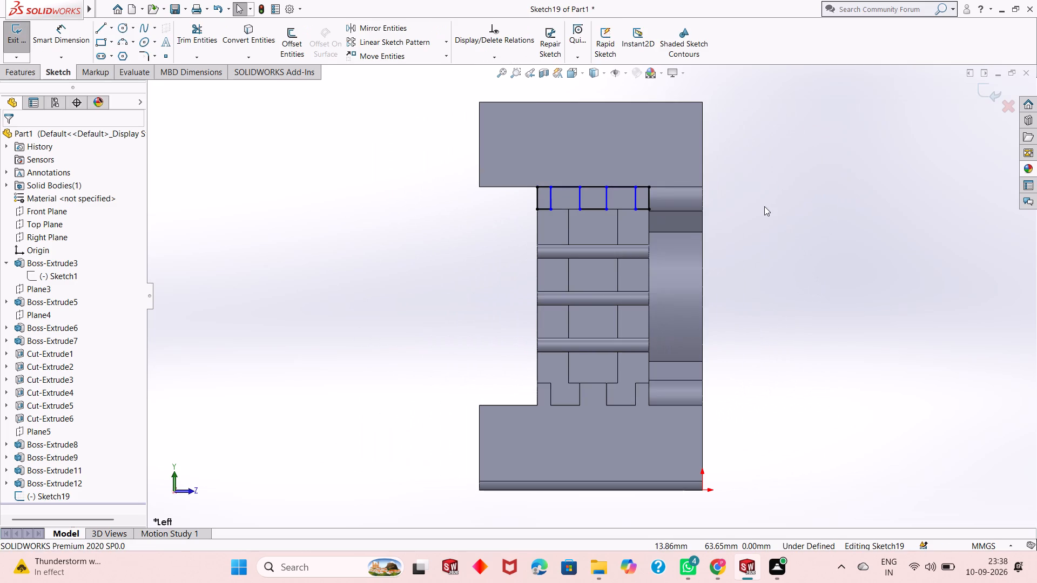
Cut the two notch regions of the sketch under the upper block again with a blind Extruded Cut 68 mm deep.
{"action": "left_click", "coordinate": [31, 77]}
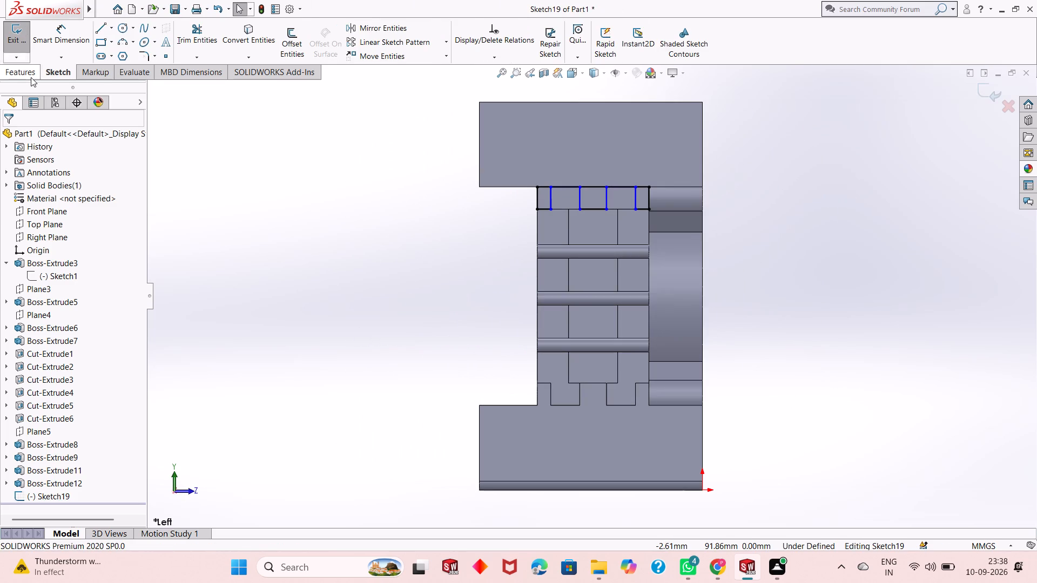
{"action": "left_click", "coordinate": [173, 51]}
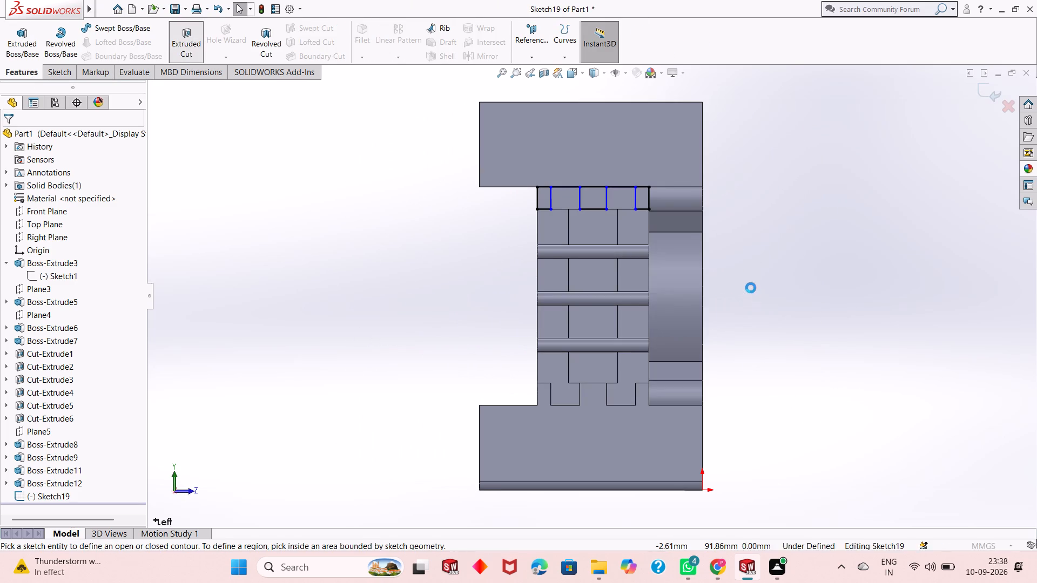
{"action": "middle_click_drag", "start_coordinate": [751, 287], "coordinate": [724, 297]}
{"action": "left_click", "coordinate": [500, 231]}
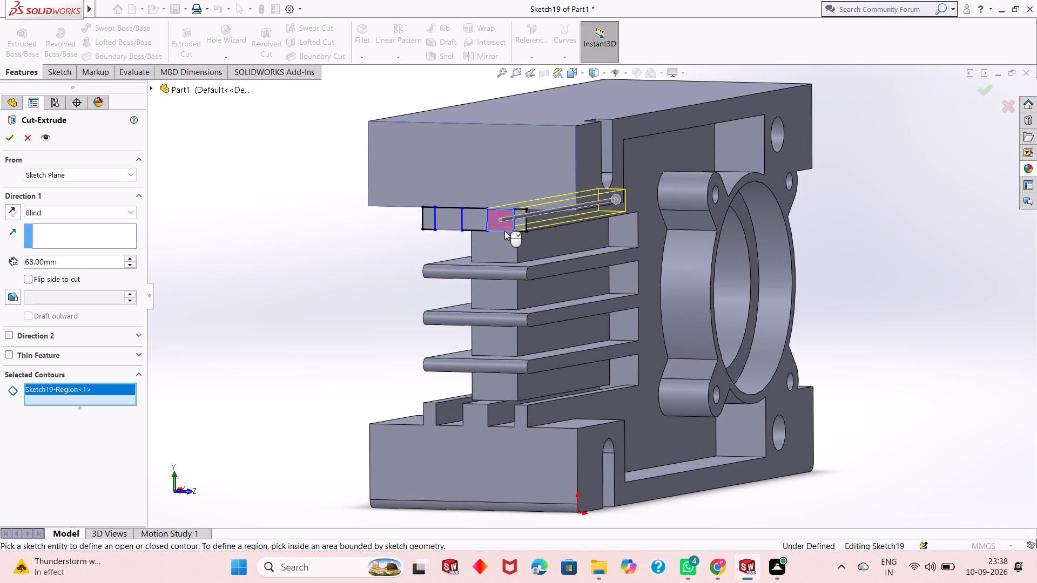
{"action": "left_click", "coordinate": [443, 222]}
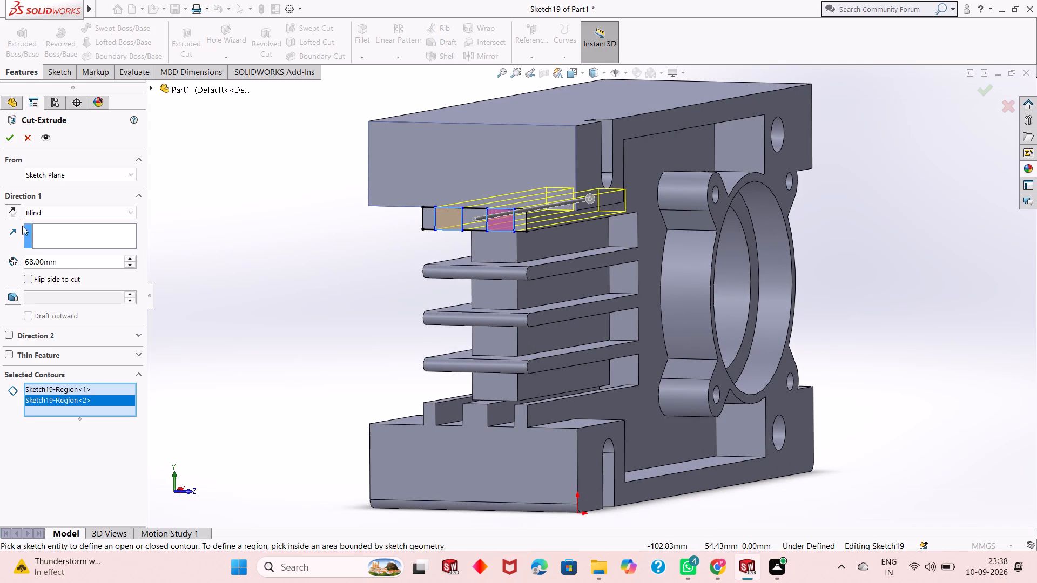
{"action": "left_click", "coordinate": [2, 133]}
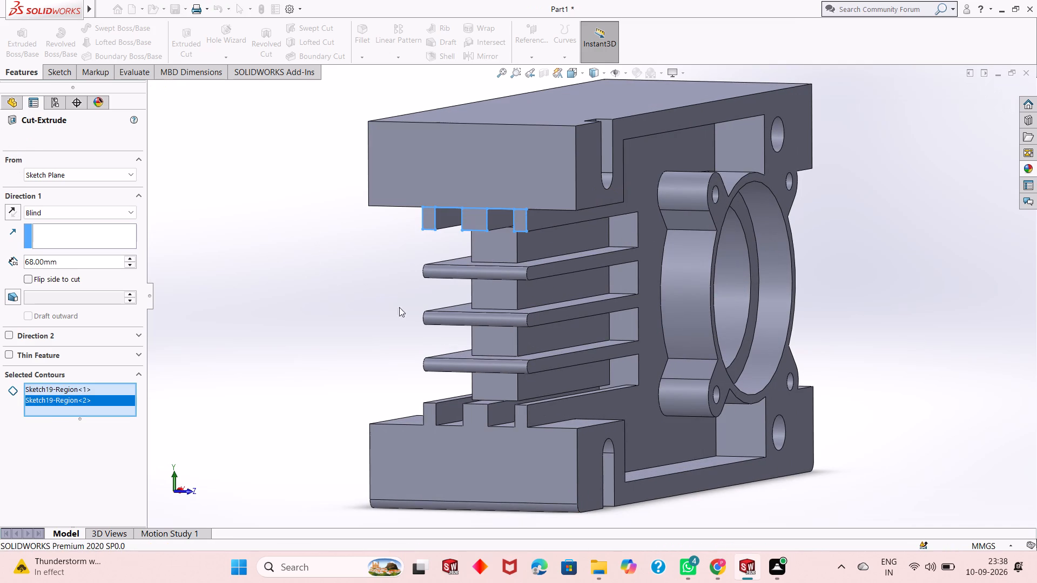
{"action": "key", "text": "Escape"}
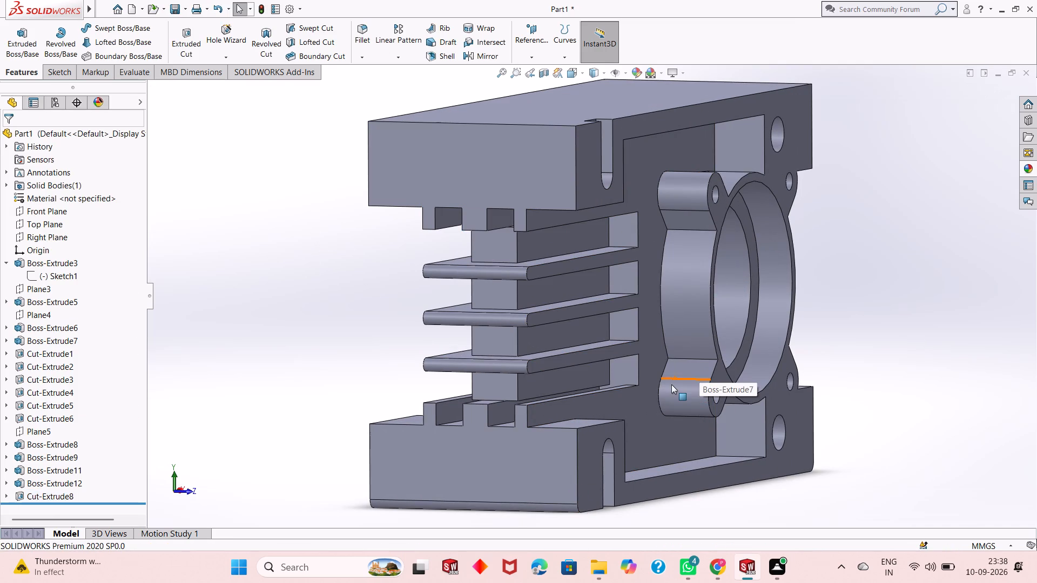
{"action": "key", "text": "Escape"}
Apply the candy apple red painted appearance to the bore's inner cut feature, Cut-Extrude2.
{"action": "middle_click_drag", "start_coordinate": [661, 395], "coordinate": [596, 406]}
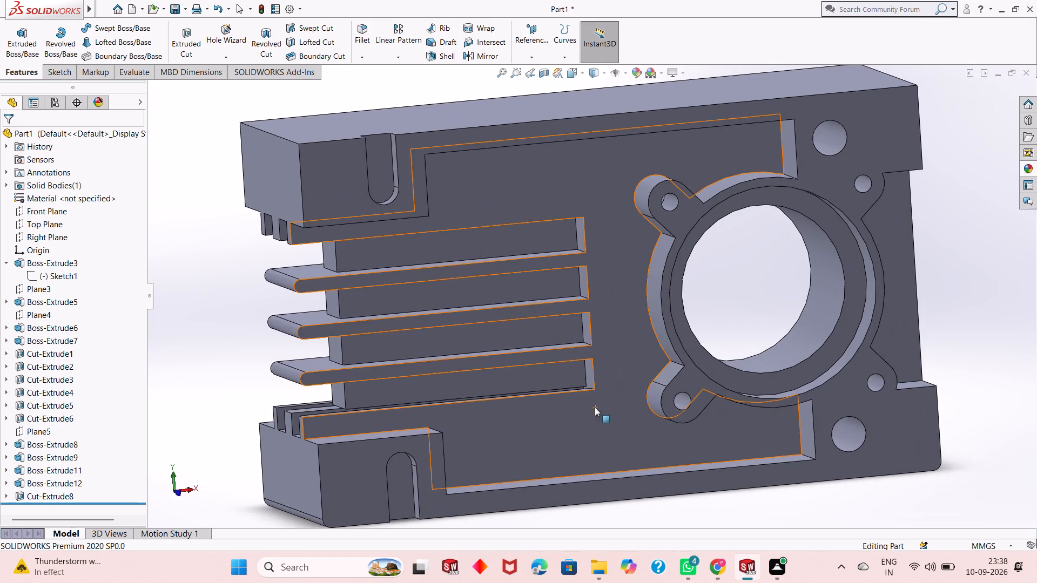
{"action": "scroll", "coordinate": [652, 331], "scroll_direction": "up", "scroll_amount": 1}
{"action": "scroll", "coordinate": [823, 219], "scroll_direction": "down", "scroll_amount": 1}
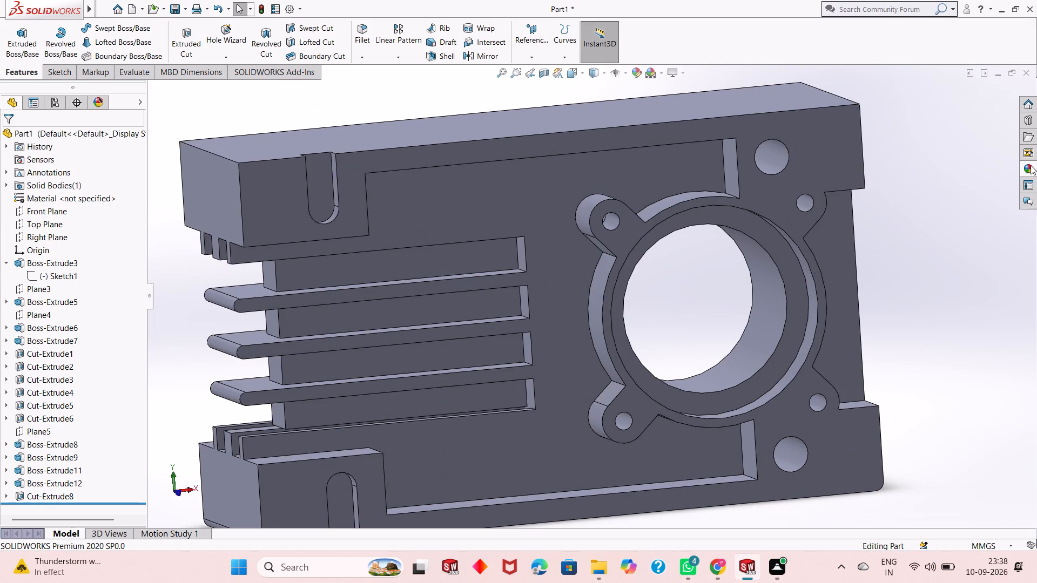
{"action": "left_click", "coordinate": [1031, 165]}
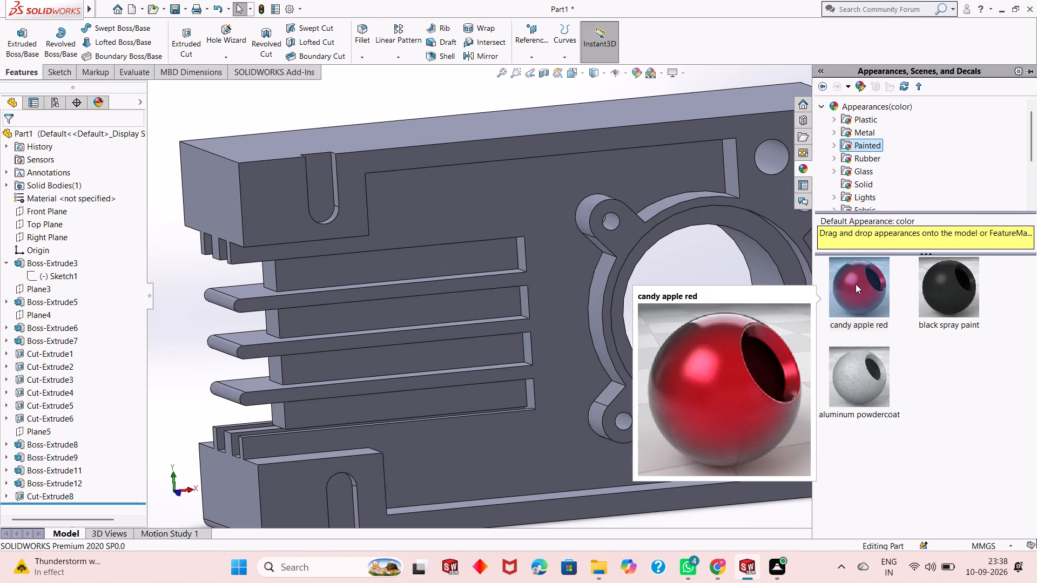
{"action": "left_click_drag", "start_coordinate": [856, 284], "coordinate": [762, 292]}
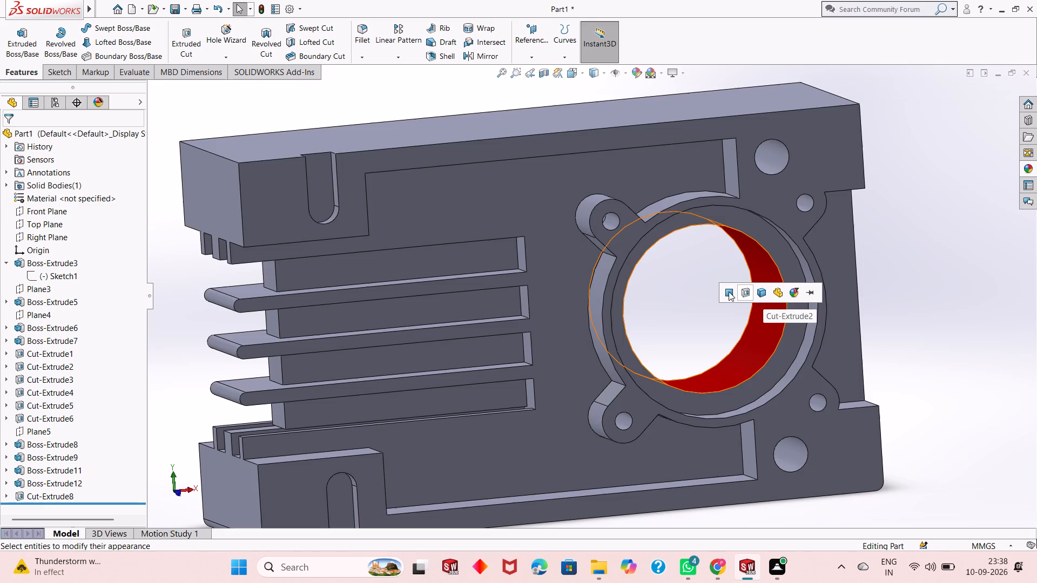
{"action": "left_click", "coordinate": [748, 291]}
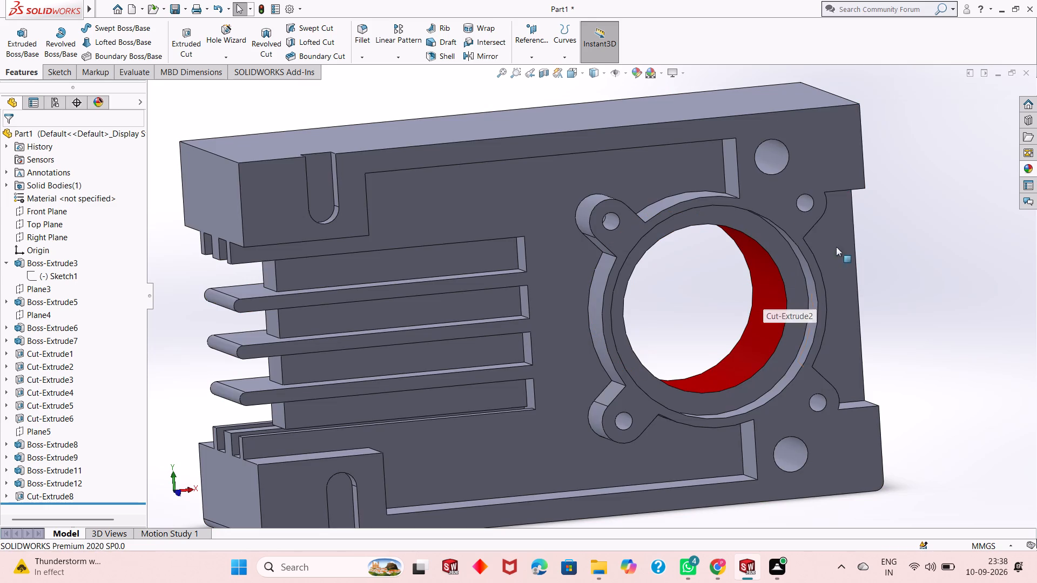
Apply the candy apple red painted appearance to the wider counterbore feature at the bore's mouth, Cut-Extrude1.
{"action": "left_click", "coordinate": [1027, 167]}
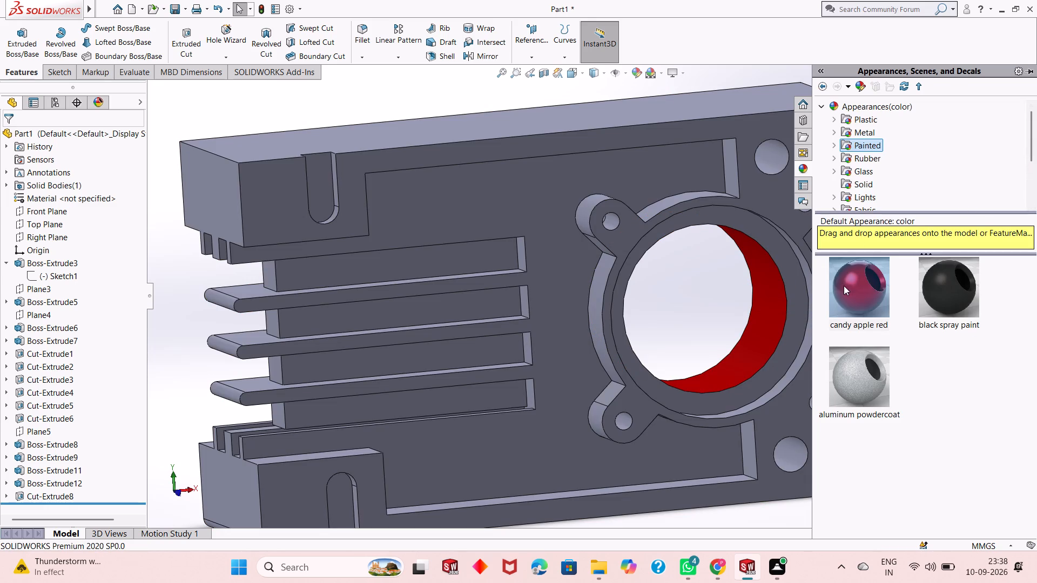
{"action": "left_click_drag", "start_coordinate": [845, 287], "coordinate": [787, 324]}
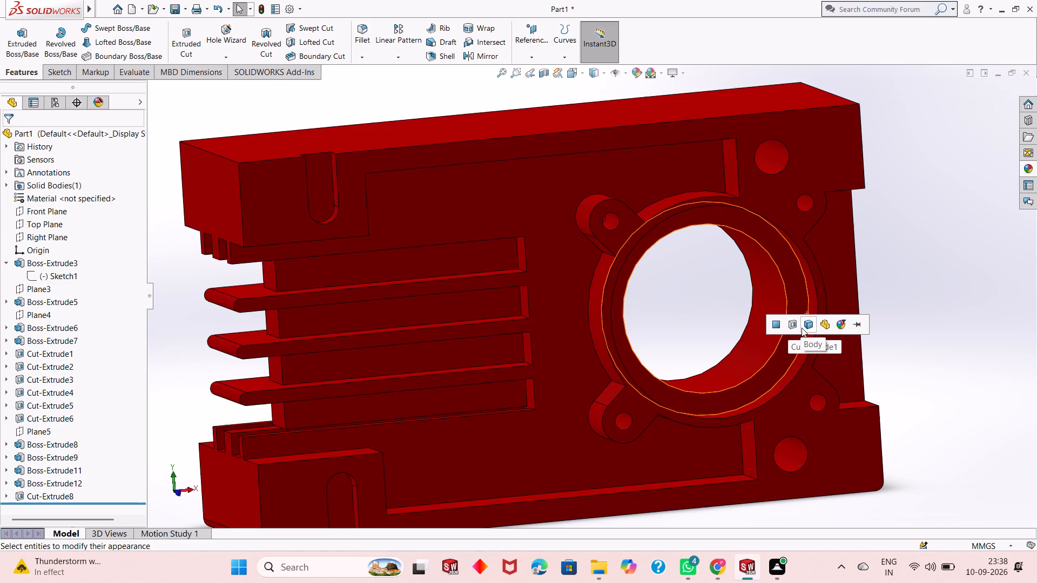
{"action": "left_click", "coordinate": [796, 329]}
Apply the candy apple red painted appearance to only the hole face in the upper flange lug nearest the ribs.
{"action": "middle_click_drag", "start_coordinate": [870, 302], "coordinate": [879, 298]}
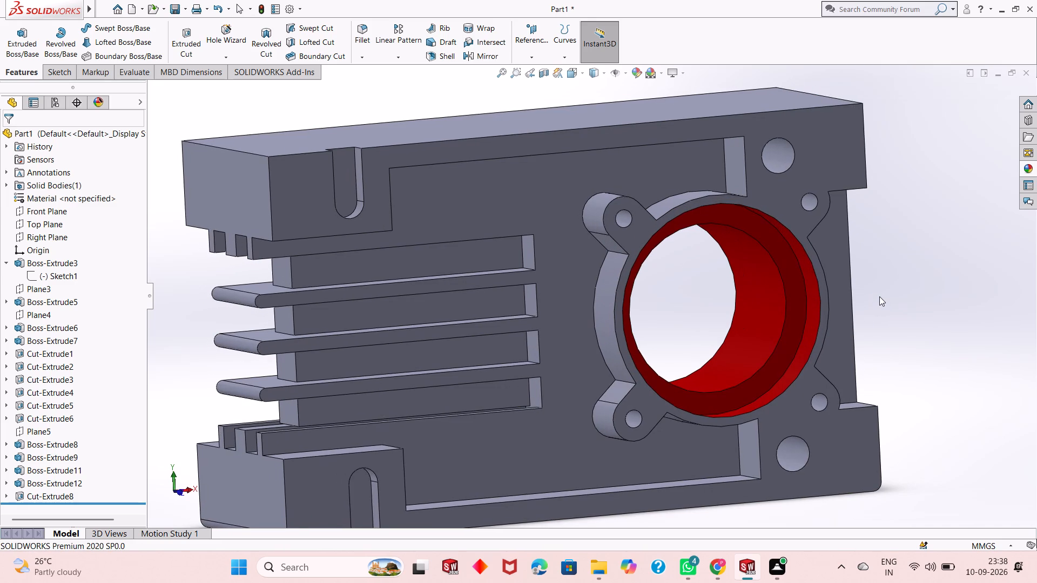
{"action": "scroll", "coordinate": [691, 301], "scroll_direction": "up", "scroll_amount": 2}
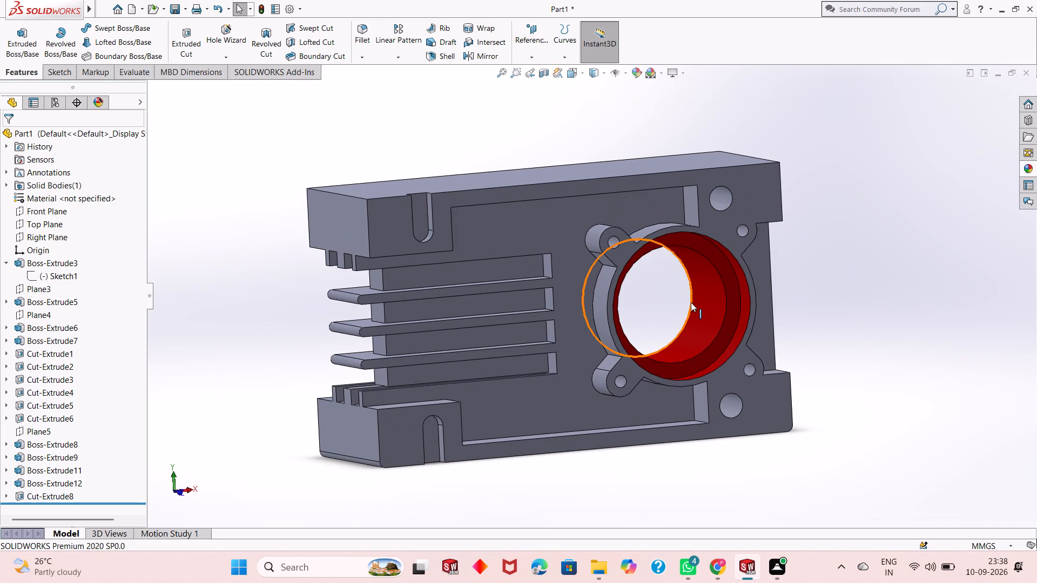
{"action": "scroll", "coordinate": [695, 294], "scroll_direction": "down", "scroll_amount": 1}
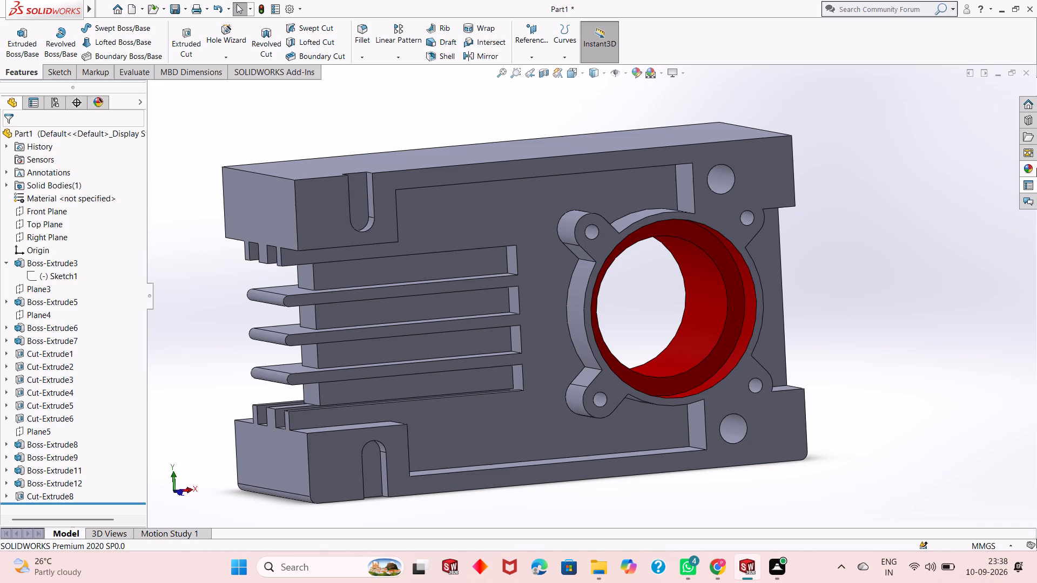
{"action": "left_click", "coordinate": [1029, 167]}
{"action": "left_click_drag", "start_coordinate": [838, 283], "coordinate": [584, 237]}
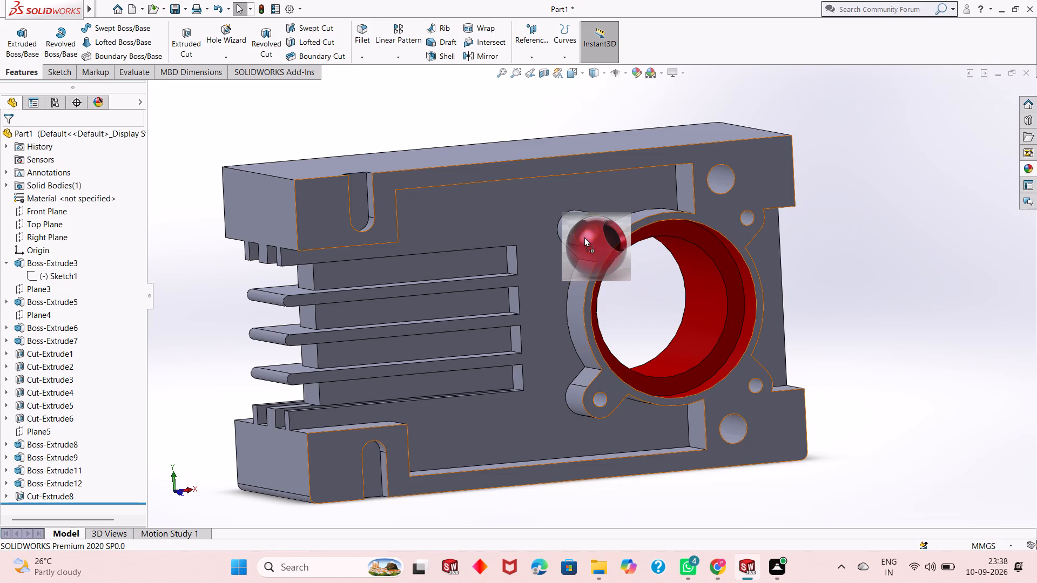
{"action": "left_click_drag", "start_coordinate": [584, 237], "coordinate": [588, 227]}
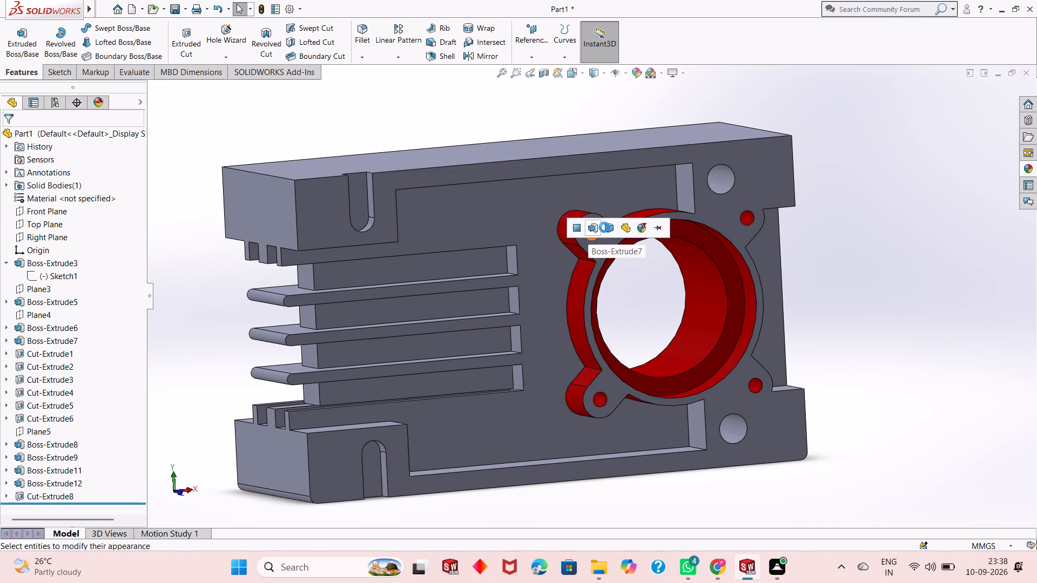
{"action": "left_click", "coordinate": [574, 227]}
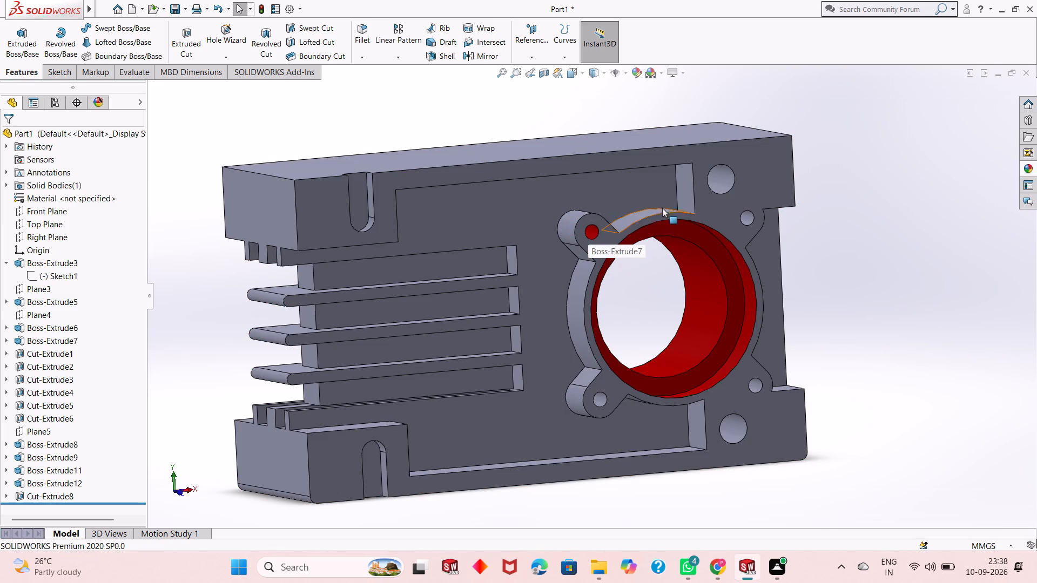
Apply the candy apple red appearance to the upper lug hole farthest from the ribs and the larger hole in the upper corner.
{"action": "left_click", "coordinate": [1031, 168]}
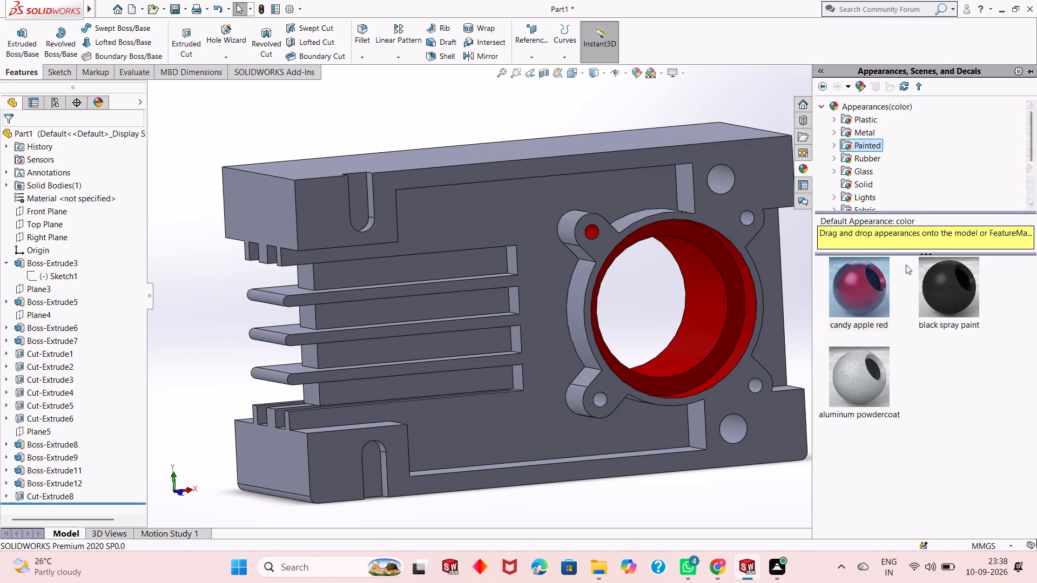
{"action": "left_click_drag", "start_coordinate": [865, 285], "coordinate": [751, 215]}
{"action": "left_click", "coordinate": [751, 215]}
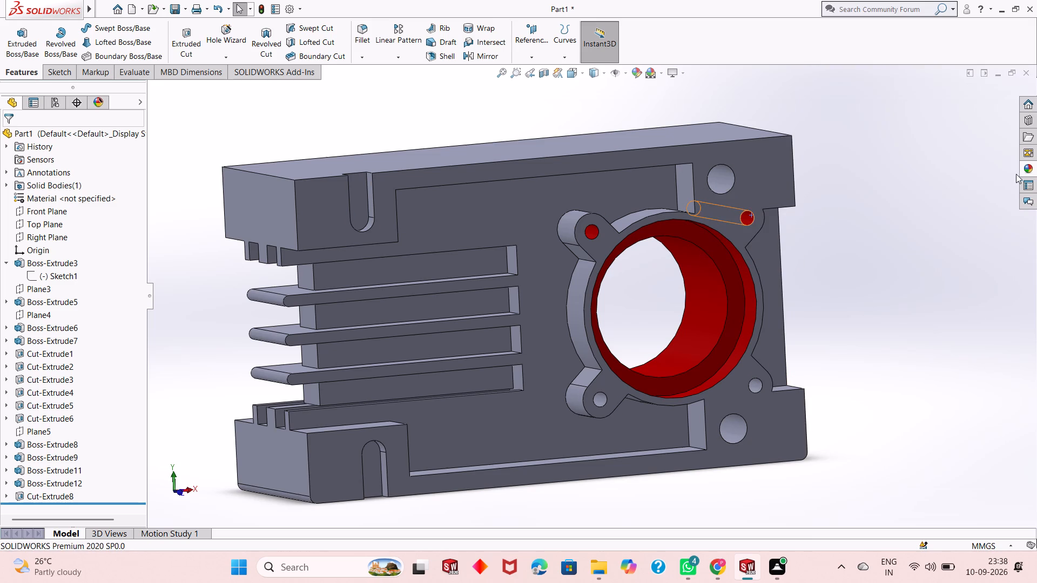
{"action": "left_click", "coordinate": [1028, 167]}
{"action": "left_click_drag", "start_coordinate": [864, 291], "coordinate": [857, 291]}
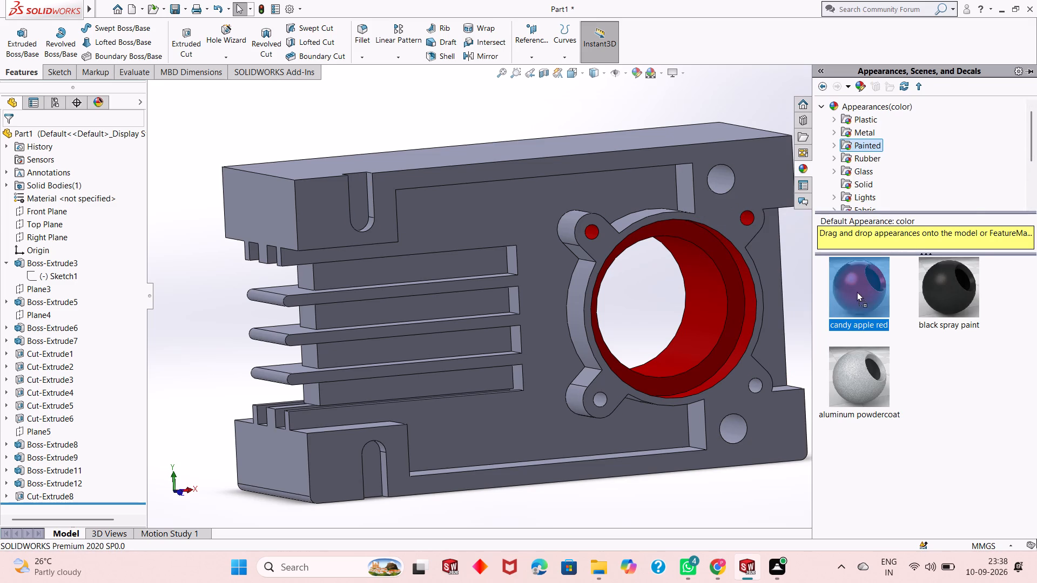
{"action": "left_click_drag", "start_coordinate": [857, 291], "coordinate": [731, 179]}
{"action": "left_click", "coordinate": [731, 179]}
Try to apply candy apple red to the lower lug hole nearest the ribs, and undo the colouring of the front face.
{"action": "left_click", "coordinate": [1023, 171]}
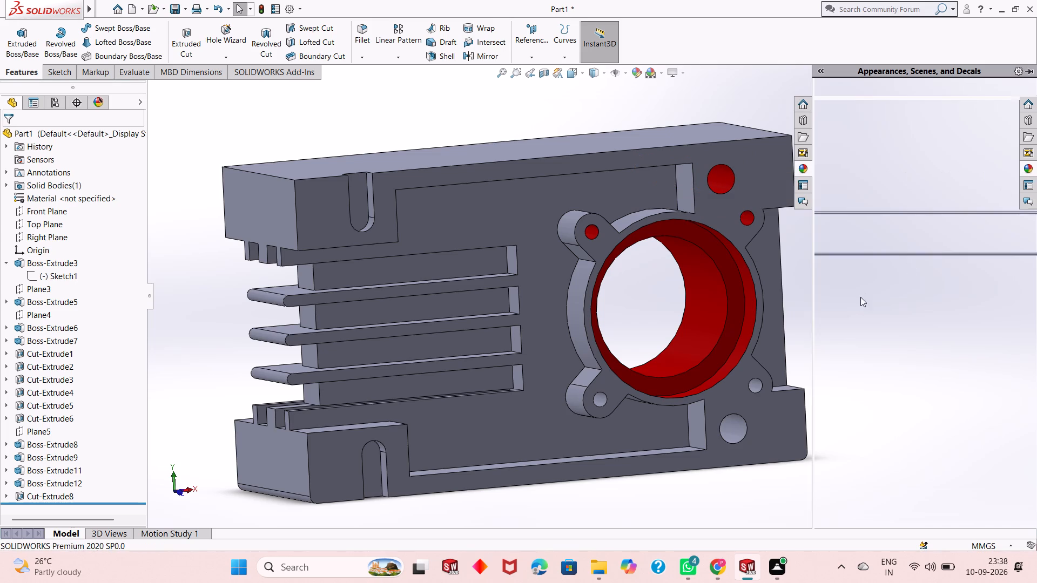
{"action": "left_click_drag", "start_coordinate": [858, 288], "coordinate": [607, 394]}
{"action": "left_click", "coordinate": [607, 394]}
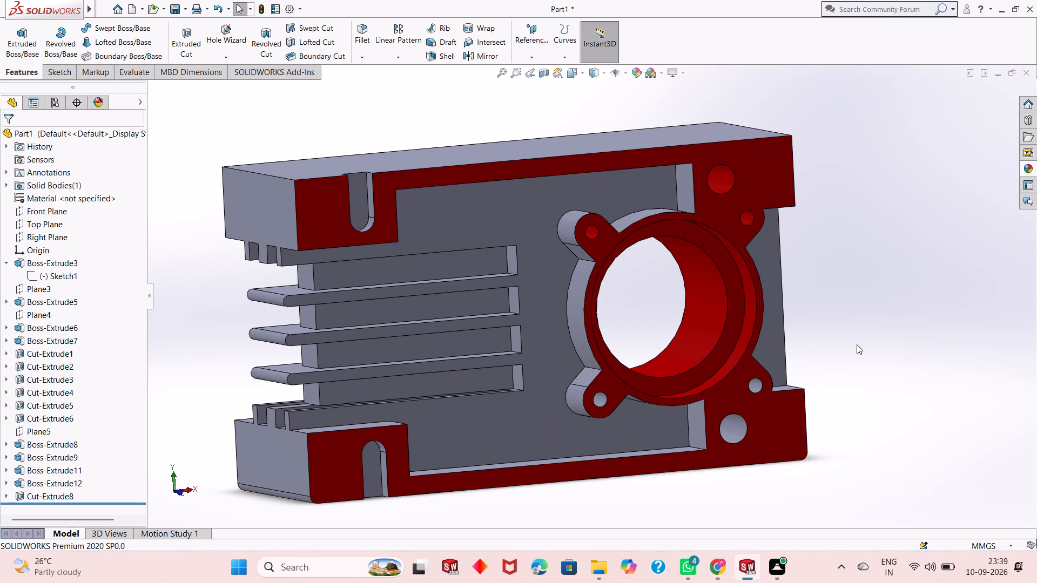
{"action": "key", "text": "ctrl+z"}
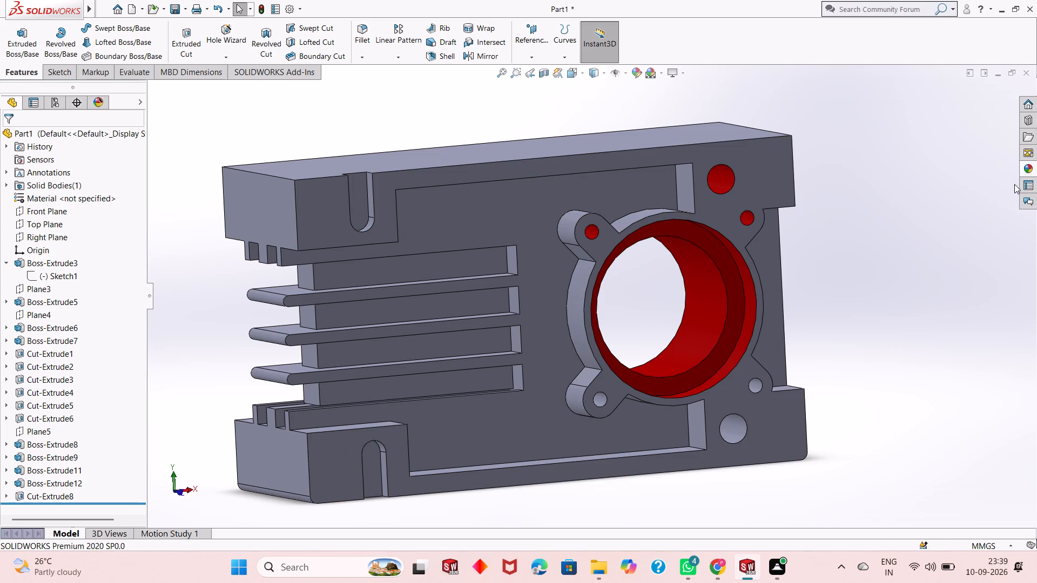
Apply the candy apple red appearance to the hole faces of both lower flange lugs and the larger hole in the lower corner.
{"action": "left_click", "coordinate": [1023, 170]}
{"action": "left_click_drag", "start_coordinate": [868, 286], "coordinate": [596, 384]}
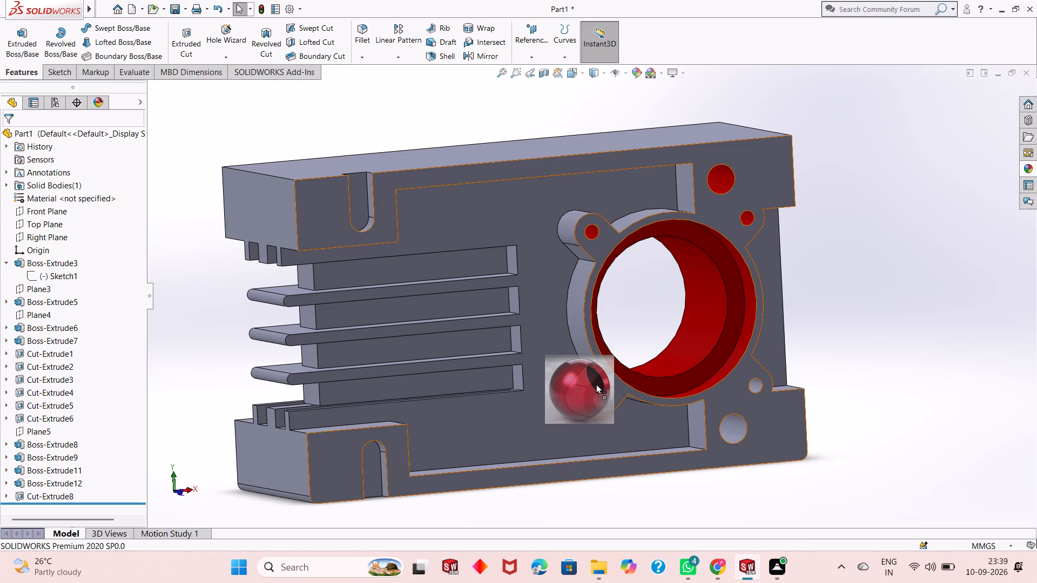
{"action": "left_click_drag", "start_coordinate": [596, 384], "coordinate": [602, 393]}
{"action": "left_click", "coordinate": [602, 393]}
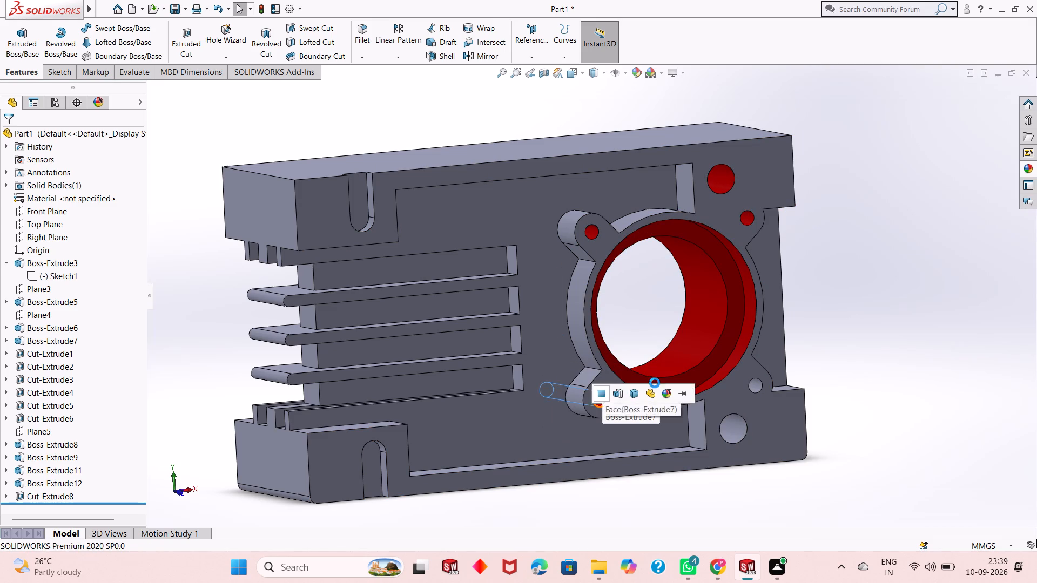
{"action": "left_click", "coordinate": [1027, 168]}
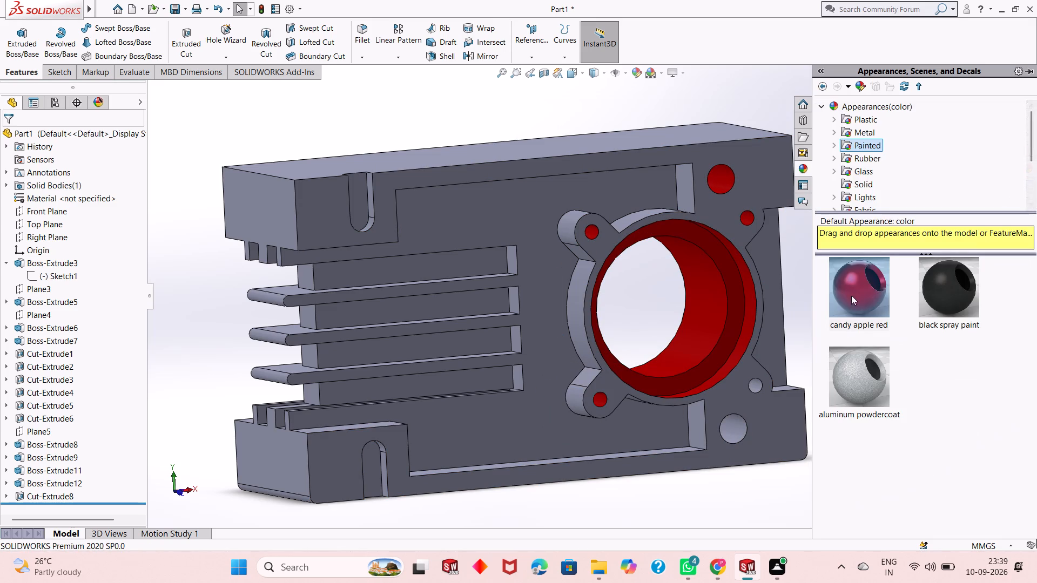
{"action": "left_click_drag", "start_coordinate": [860, 289], "coordinate": [735, 421]}
{"action": "left_click", "coordinate": [735, 421]}
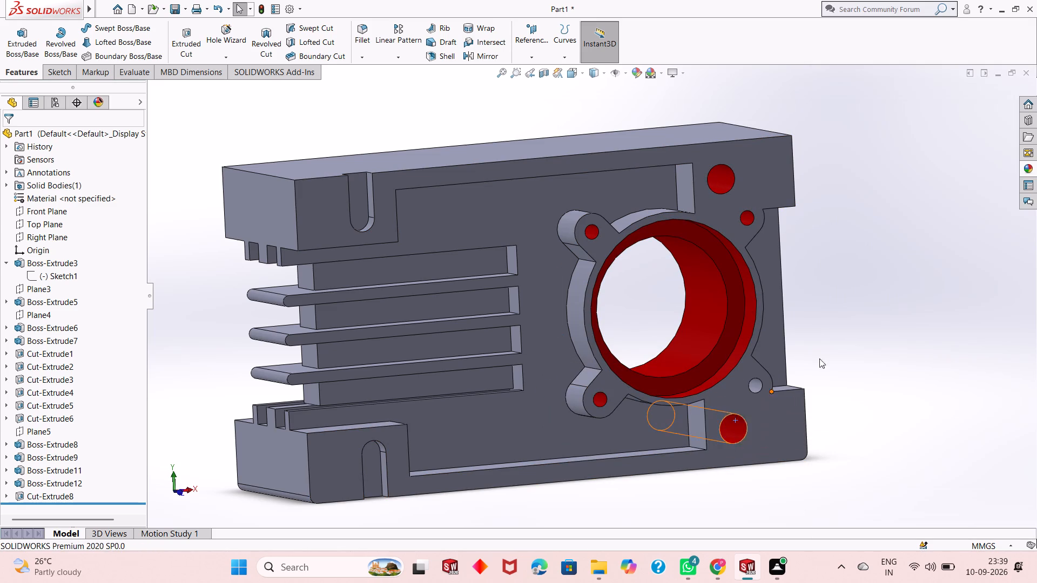
{"action": "left_click", "coordinate": [1029, 167]}
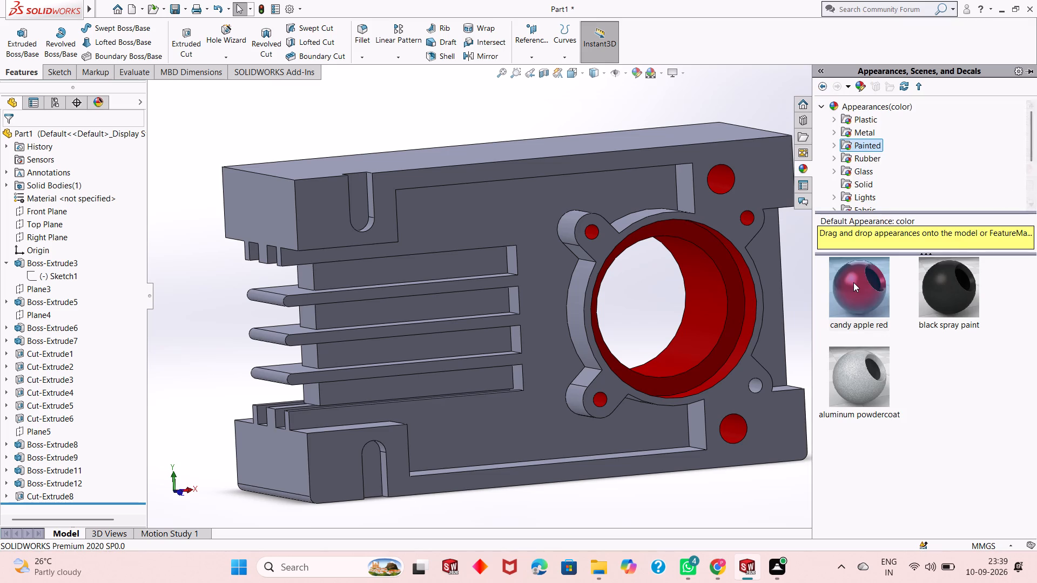
{"action": "left_click_drag", "start_coordinate": [853, 282], "coordinate": [756, 379]}
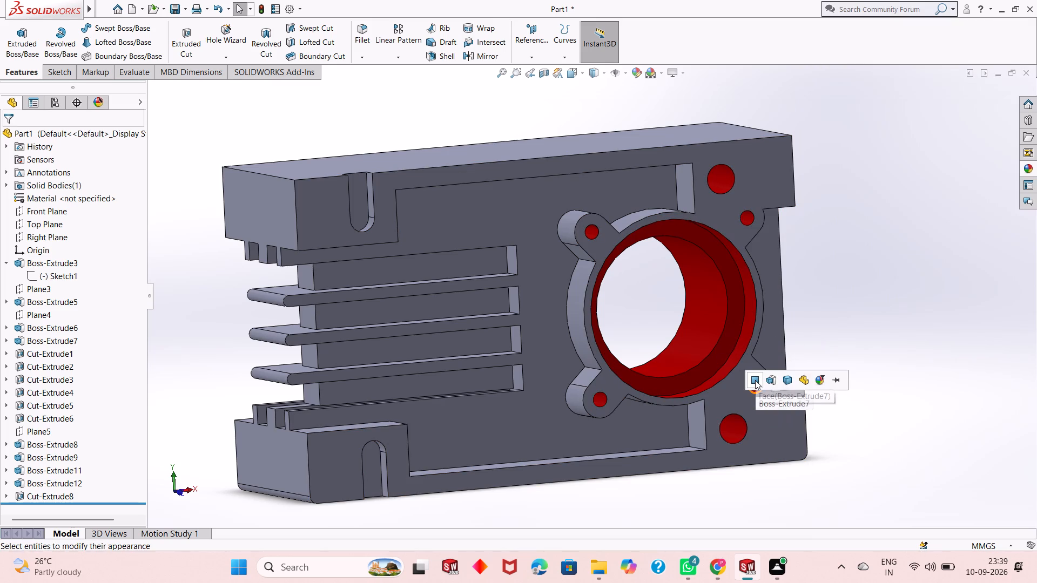
{"action": "left_click", "coordinate": [755, 381]}
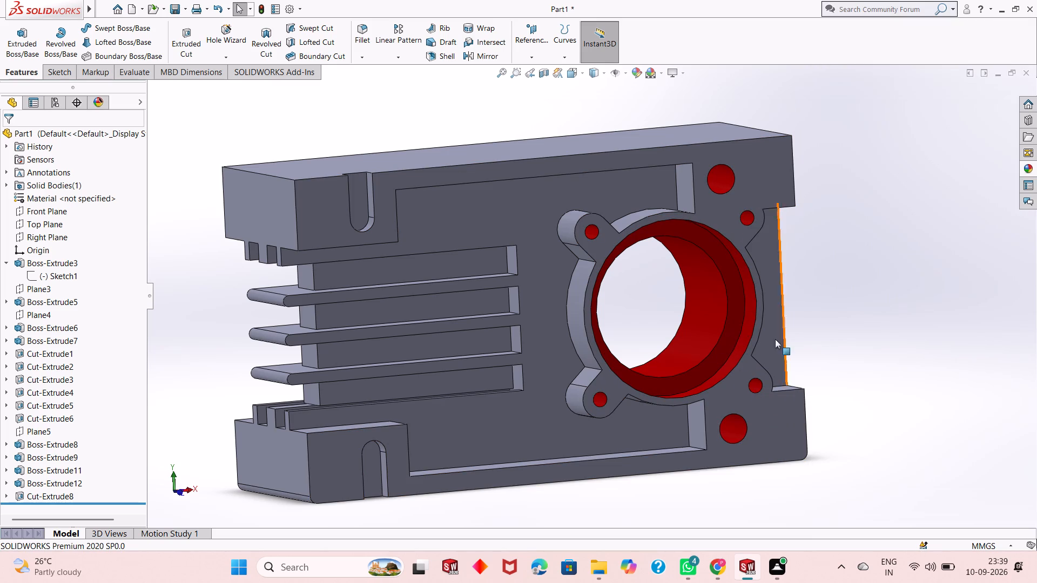
Apply the candy apple red appearance to the back face and the bore-side wall of the slot in the lower block.
{"action": "scroll", "coordinate": [428, 377], "scroll_direction": "down", "scroll_amount": 2}
{"action": "scroll", "coordinate": [428, 408], "scroll_direction": "up", "scroll_amount": 2}
{"action": "scroll", "coordinate": [516, 398], "scroll_direction": "up", "scroll_amount": 1}
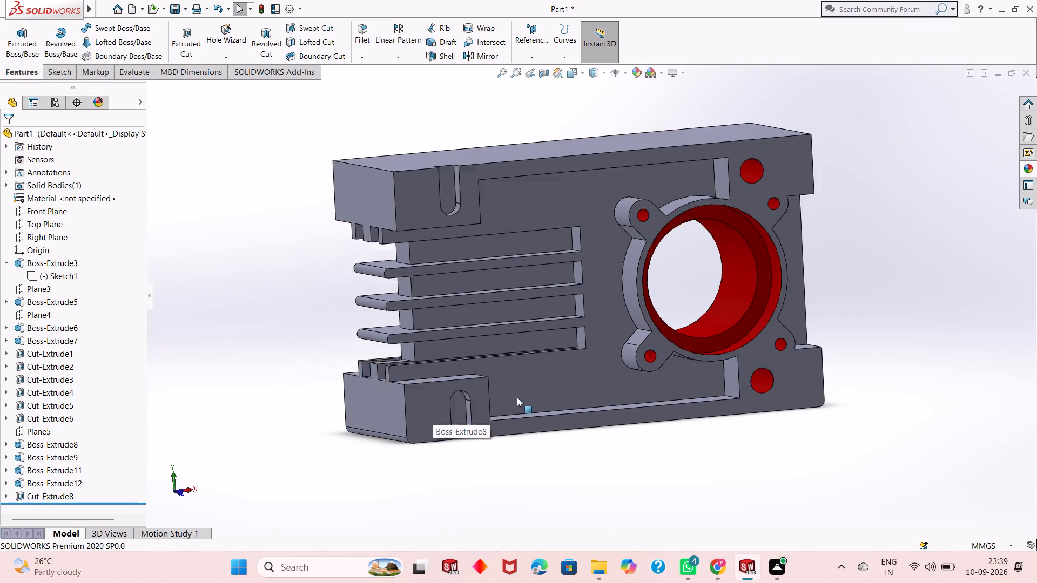
{"action": "scroll", "coordinate": [517, 397], "scroll_direction": "up", "scroll_amount": 1}
{"action": "scroll", "coordinate": [483, 411], "scroll_direction": "down", "scroll_amount": 2}
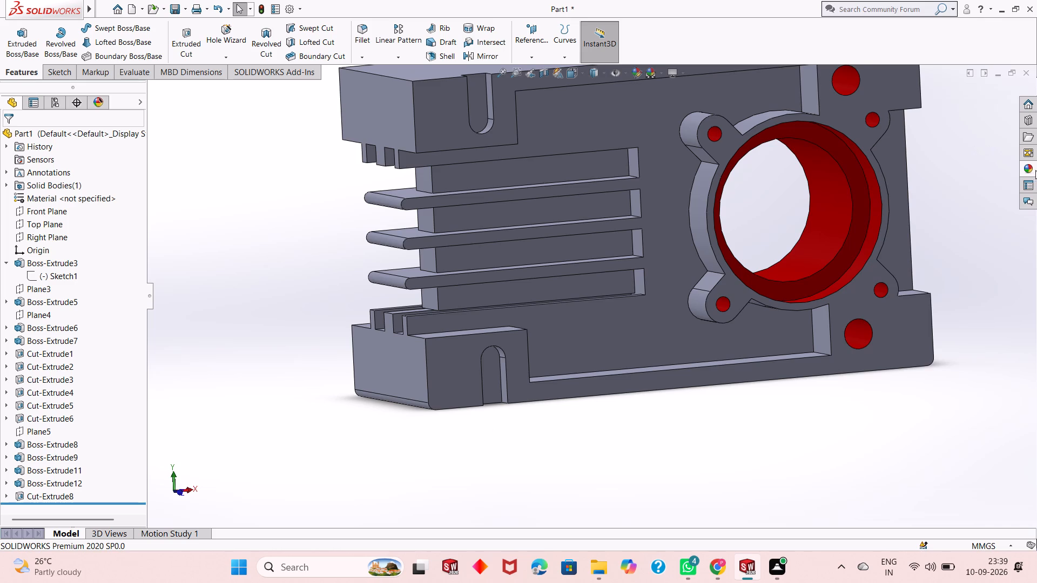
{"action": "left_click", "coordinate": [1032, 170]}
{"action": "left_click_drag", "start_coordinate": [858, 272], "coordinate": [500, 354]}
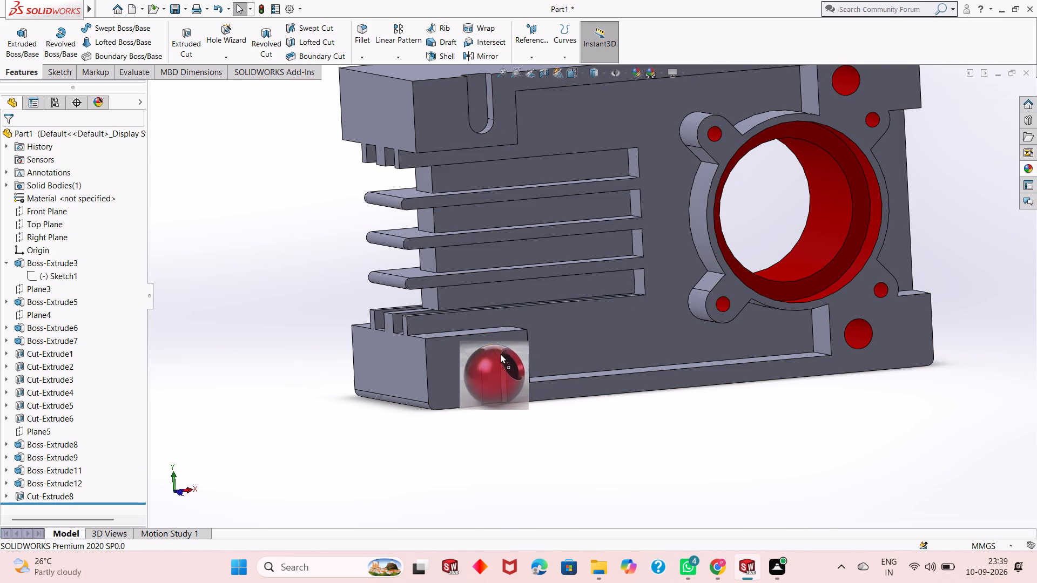
{"action": "left_click_drag", "start_coordinate": [500, 354], "coordinate": [495, 356]}
{"action": "left_click", "coordinate": [495, 356]}
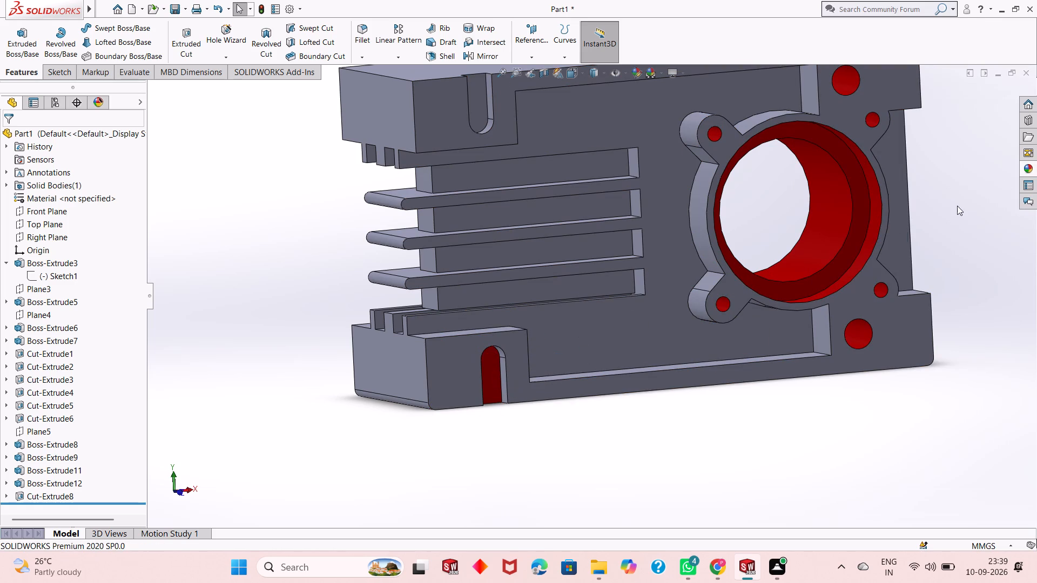
{"action": "left_click", "coordinate": [1029, 173]}
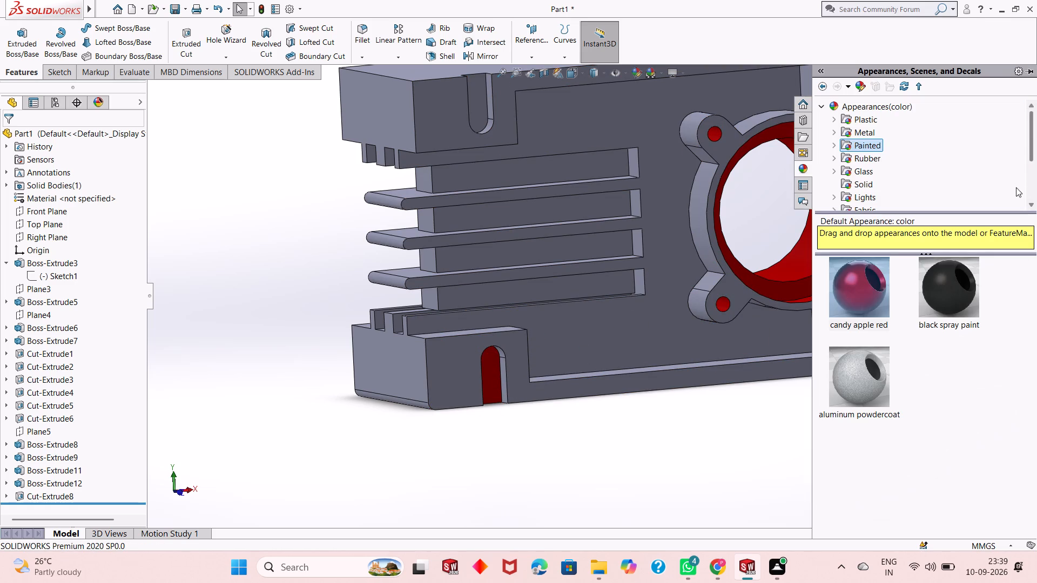
{"action": "left_click_drag", "start_coordinate": [865, 293], "coordinate": [503, 377]}
{"action": "left_click", "coordinate": [503, 377]}
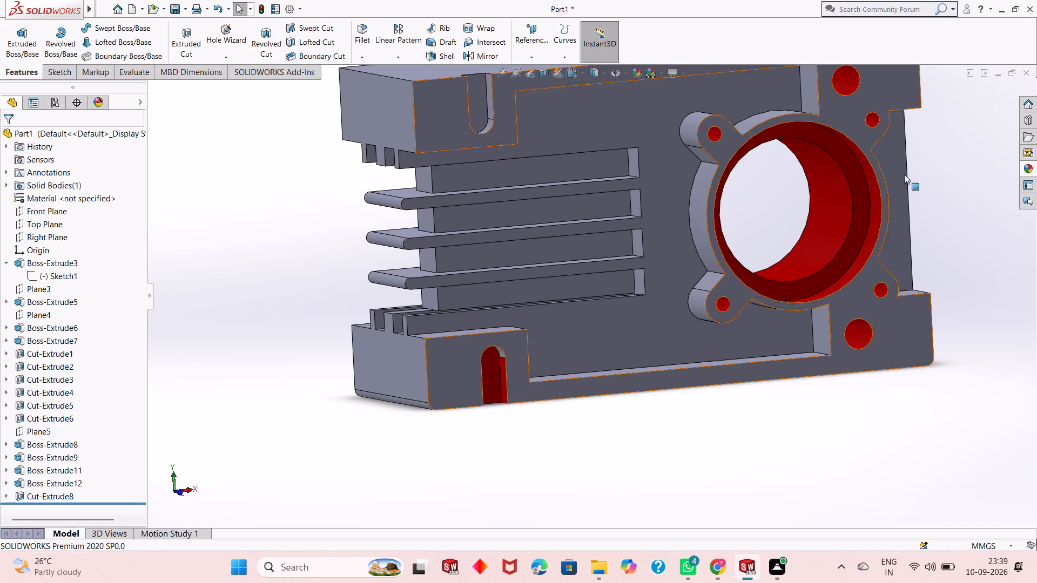
Apply the candy apple red appearance to the lower slot's rounded end face and its side wall farthest from the bore.
{"action": "left_click", "coordinate": [1030, 170]}
{"action": "left_click_drag", "start_coordinate": [842, 288], "coordinate": [446, 353]}
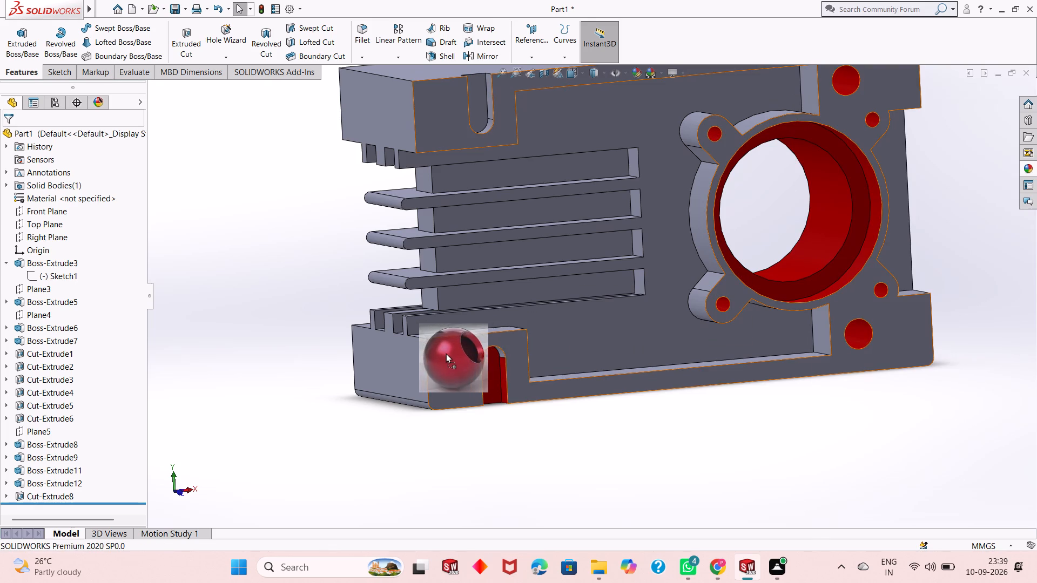
{"action": "left_click_drag", "start_coordinate": [446, 353], "coordinate": [499, 349]}
{"action": "left_click", "coordinate": [499, 349]}
{"action": "middle_click_drag", "start_coordinate": [544, 331], "coordinate": [482, 342]}
{"action": "left_click", "coordinate": [1024, 167]}
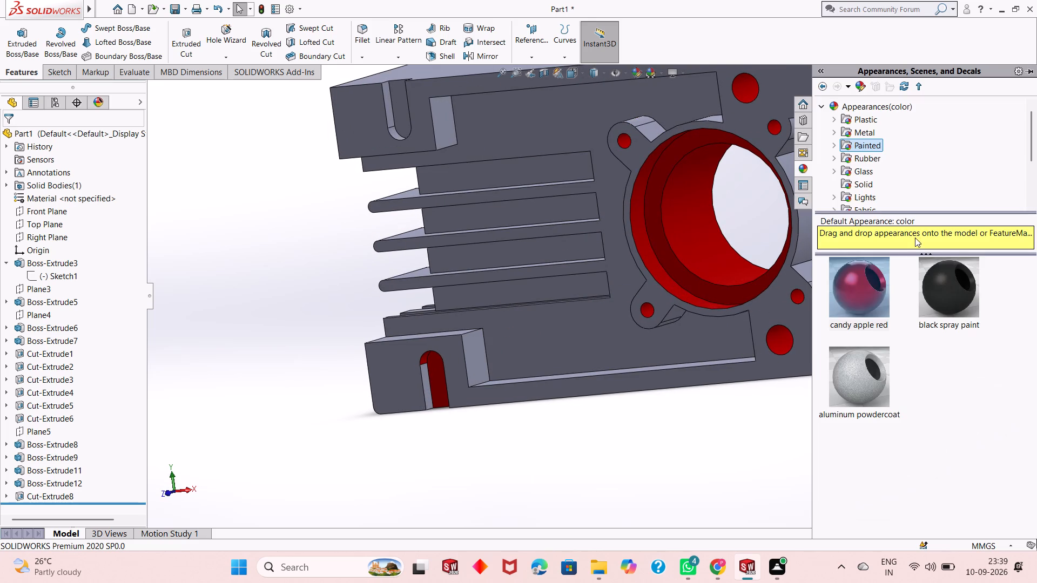
{"action": "left_click_drag", "start_coordinate": [872, 270], "coordinate": [431, 372]}
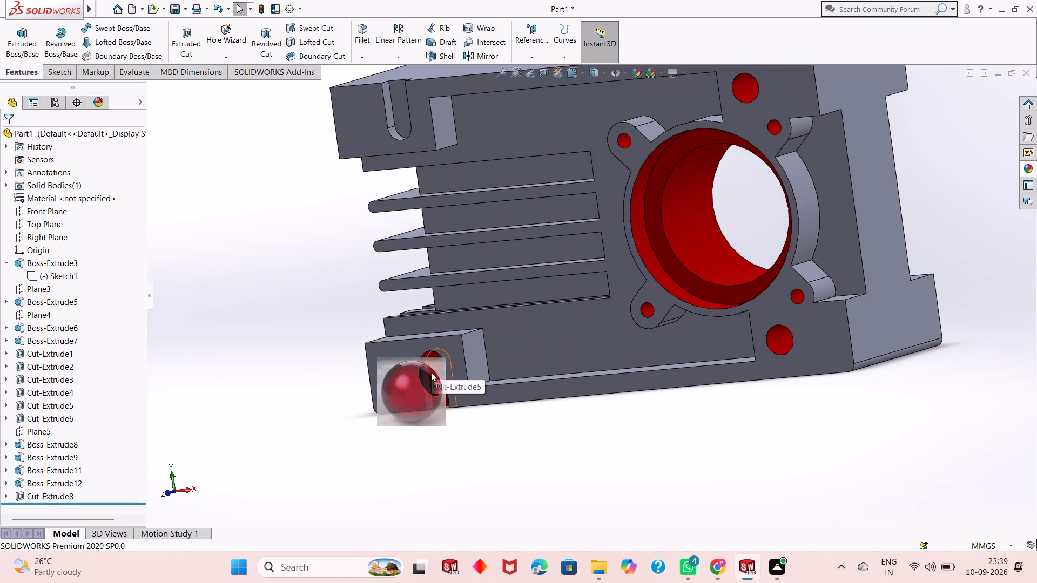
{"action": "left_click_drag", "start_coordinate": [431, 372], "coordinate": [425, 379]}
{"action": "left_click", "coordinate": [423, 381]}
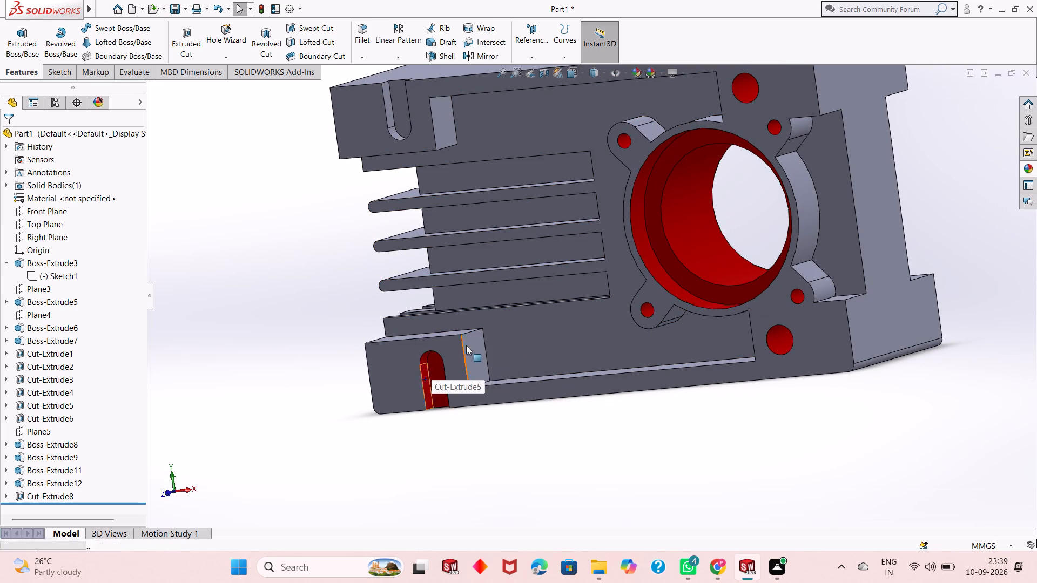
Apply the candy apple red appearance to the back face and the bore-side wall of the slot in the upper block.
{"action": "middle_click_drag", "start_coordinate": [534, 341], "coordinate": [550, 342]}
{"action": "middle_click_drag", "start_coordinate": [549, 330], "coordinate": [583, 328]}
{"action": "scroll", "coordinate": [461, 273], "scroll_direction": "up", "scroll_amount": 2}
{"action": "scroll", "coordinate": [497, 142], "scroll_direction": "down", "scroll_amount": 3}
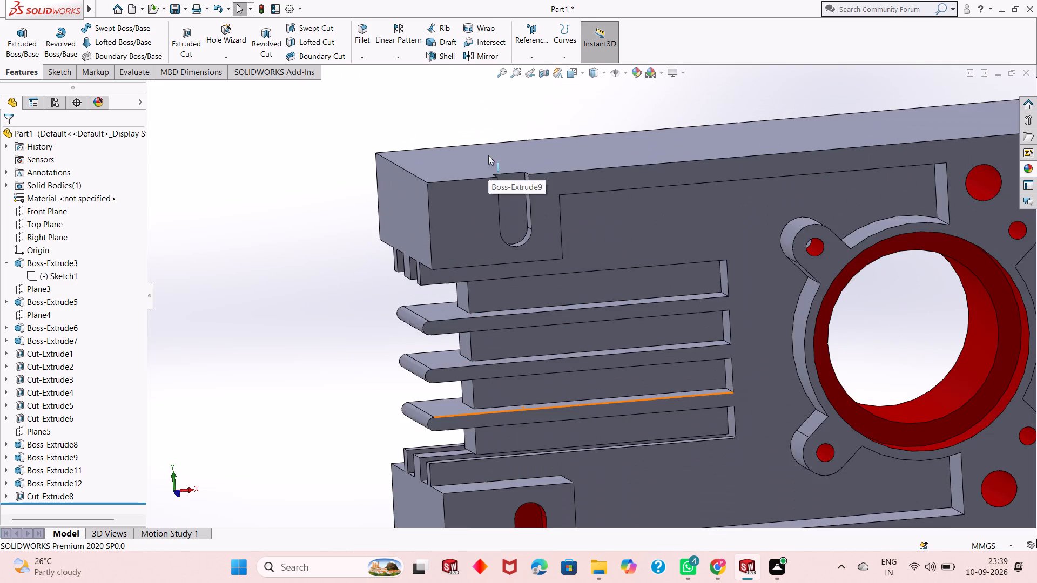
{"action": "scroll", "coordinate": [521, 222], "scroll_direction": "up", "scroll_amount": 1}
{"action": "scroll", "coordinate": [541, 213], "scroll_direction": "down", "scroll_amount": 1}
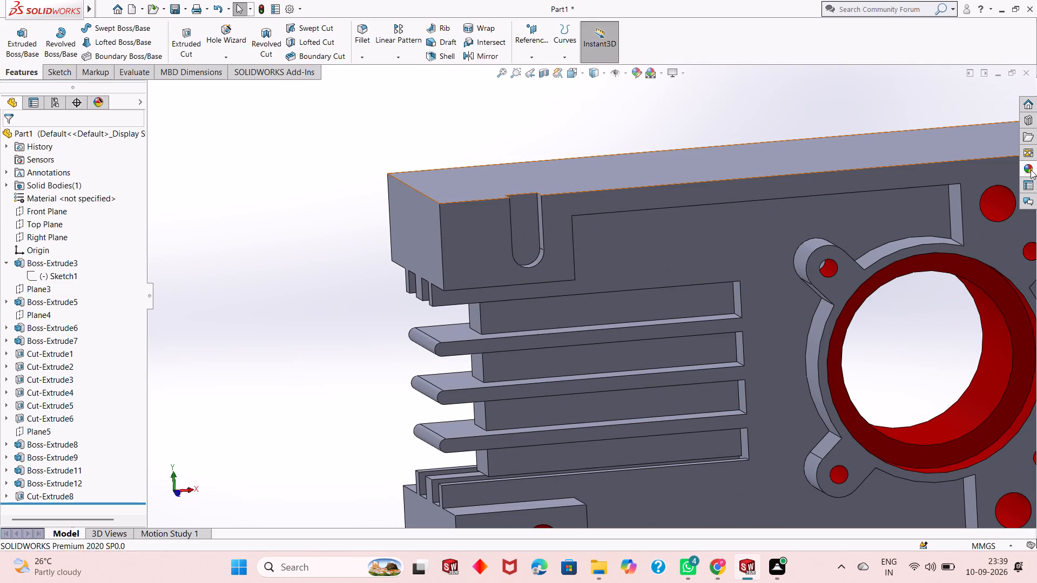
{"action": "left_click", "coordinate": [1031, 170]}
{"action": "left_click_drag", "start_coordinate": [872, 279], "coordinate": [564, 213]}
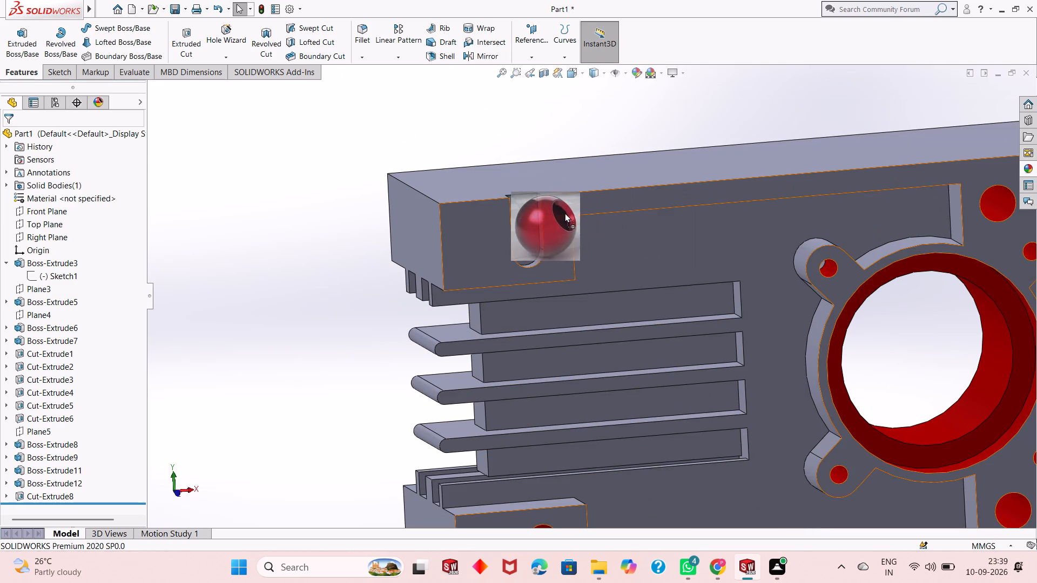
{"action": "left_click_drag", "start_coordinate": [564, 213], "coordinate": [536, 215]}
{"action": "left_click", "coordinate": [534, 216]}
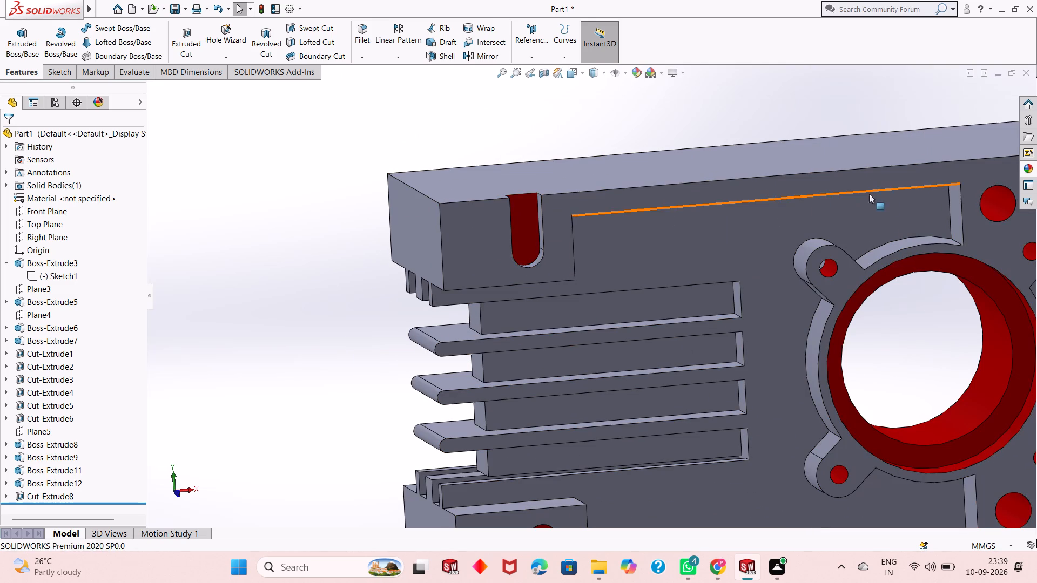
{"action": "middle_click_drag", "start_coordinate": [537, 257], "coordinate": [567, 279]}
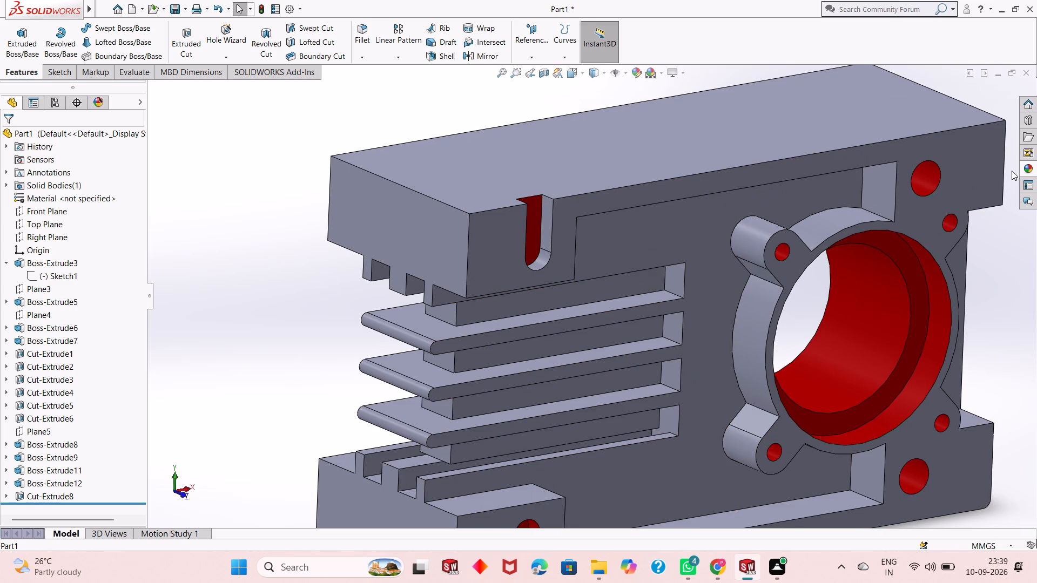
{"action": "left_click", "coordinate": [1027, 168]}
{"action": "left_click_drag", "start_coordinate": [849, 297], "coordinate": [525, 225]}
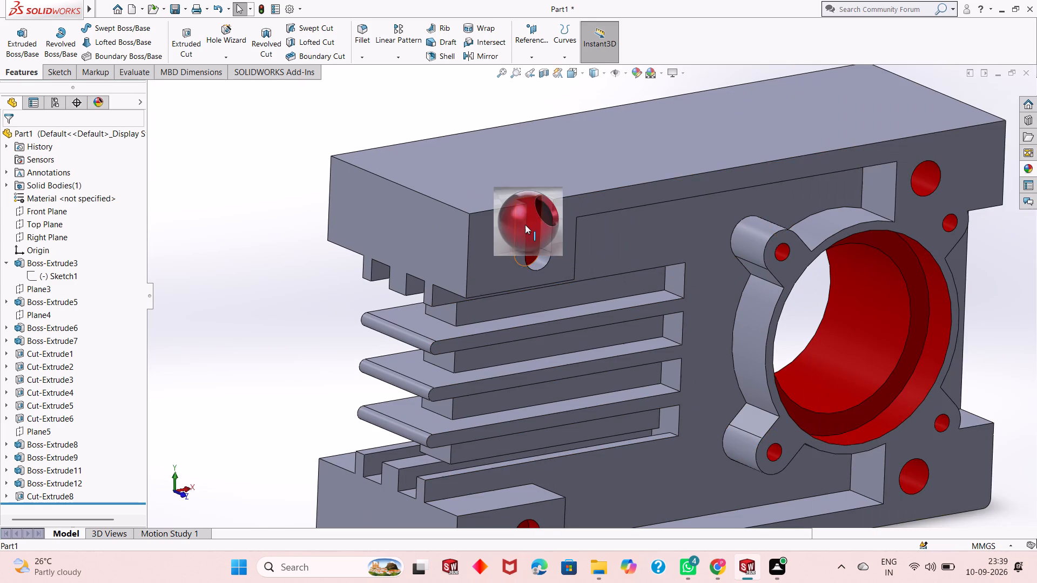
{"action": "left_click_drag", "start_coordinate": [525, 225], "coordinate": [545, 223]}
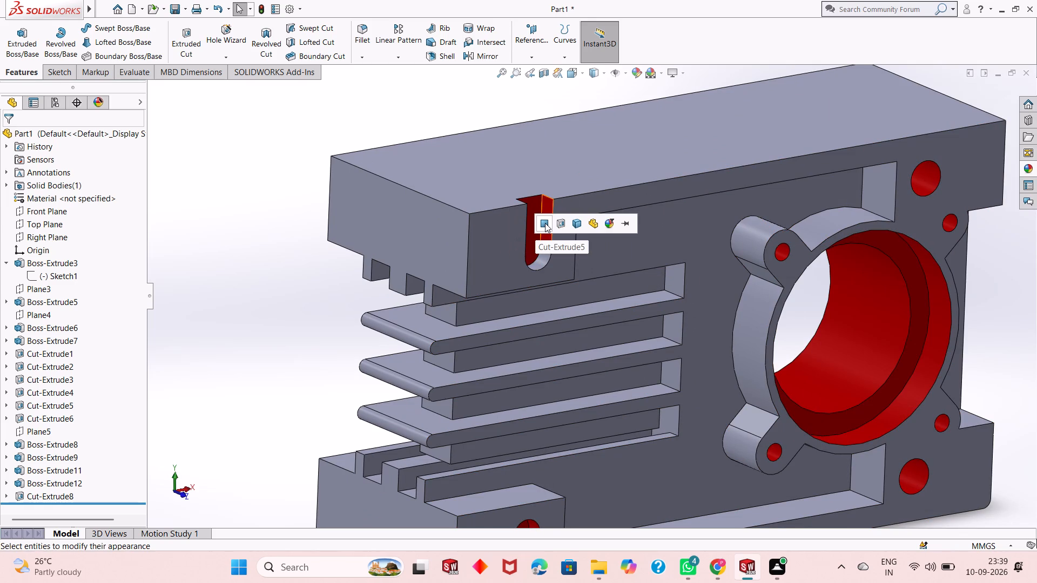
{"action": "left_click", "coordinate": [545, 223]}
Apply the candy apple red appearance to the upper slot's rounded end face and its side wall farthest from the bore.
{"action": "left_click", "coordinate": [1028, 171]}
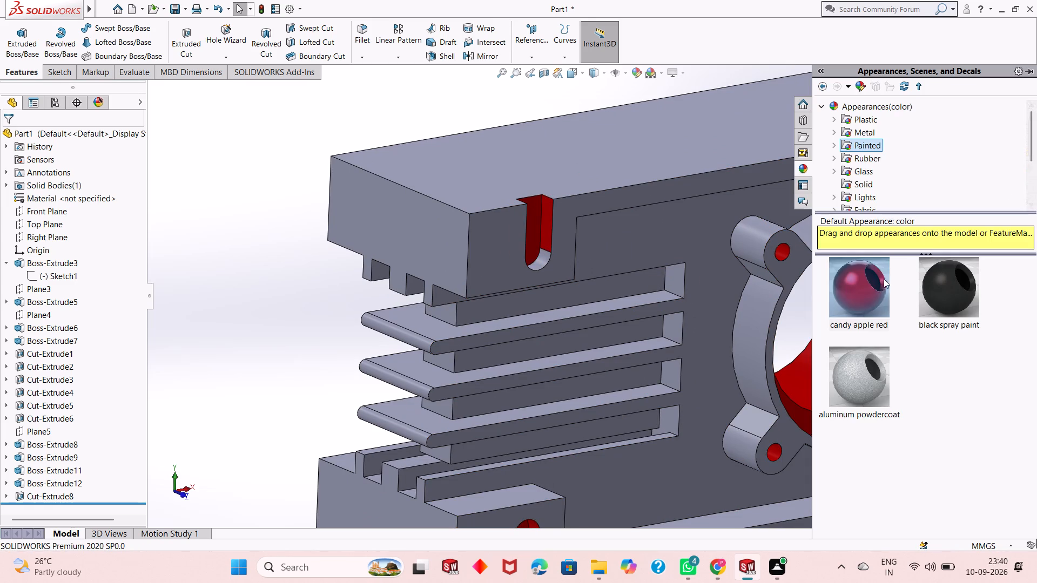
{"action": "left_click_drag", "start_coordinate": [879, 282], "coordinate": [543, 258]}
{"action": "left_click", "coordinate": [543, 258]}
{"action": "middle_click_drag", "start_coordinate": [673, 255], "coordinate": [601, 262]}
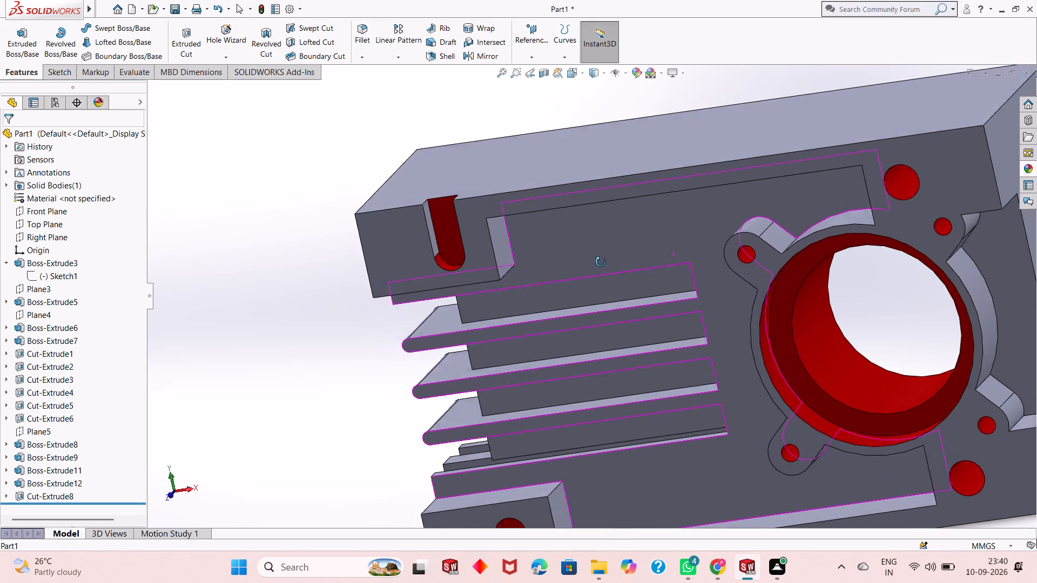
{"action": "middle_click_drag", "start_coordinate": [601, 262], "coordinate": [588, 269]}
{"action": "left_click", "coordinate": [1023, 167]}
{"action": "left_click_drag", "start_coordinate": [859, 293], "coordinate": [593, 217]}
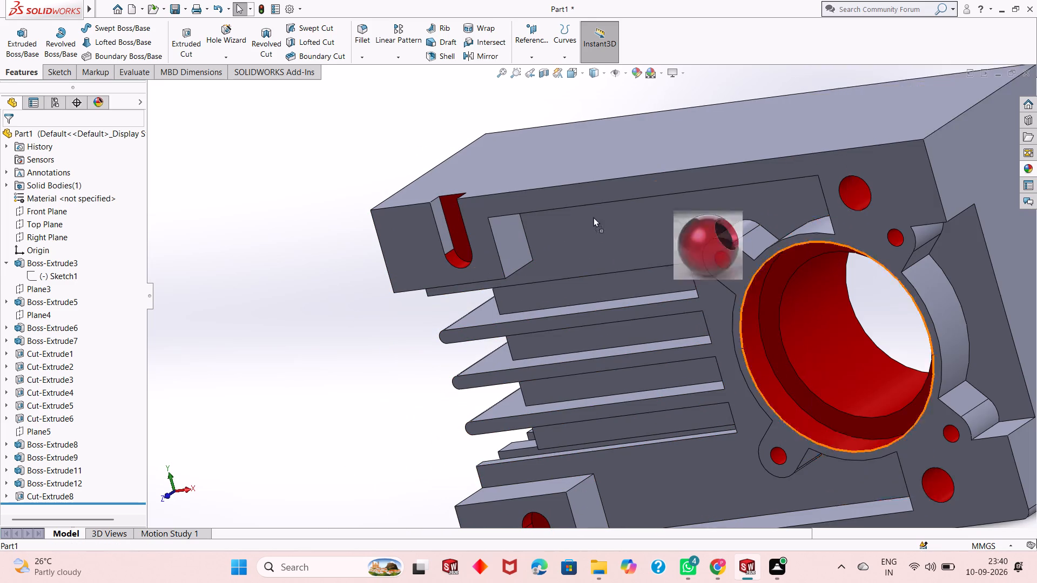
{"action": "left_click_drag", "start_coordinate": [593, 217], "coordinate": [443, 221]}
{"action": "left_click", "coordinate": [442, 222]}
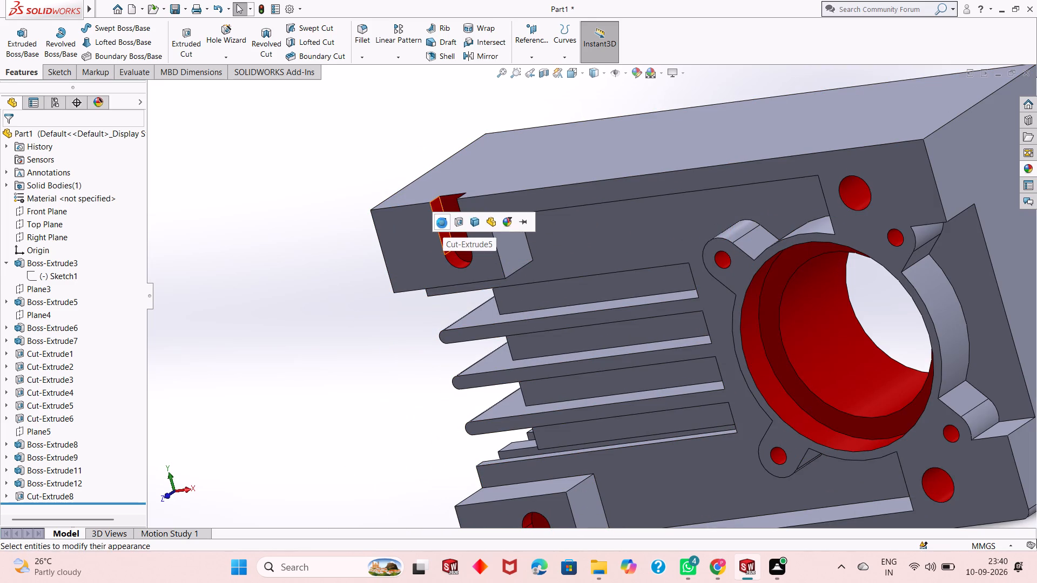
{"action": "middle_click_drag", "start_coordinate": [517, 225], "coordinate": [590, 204]}
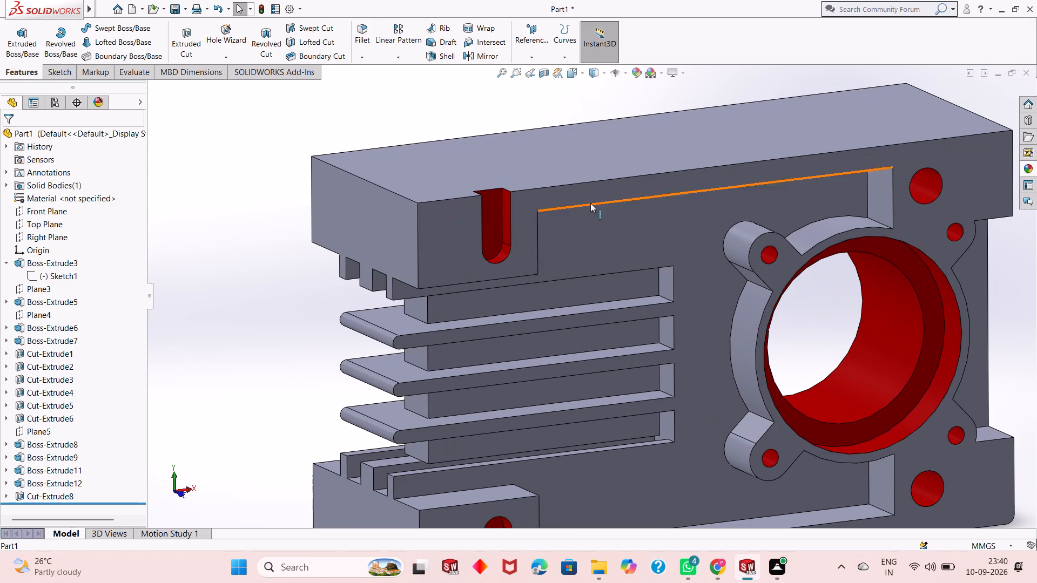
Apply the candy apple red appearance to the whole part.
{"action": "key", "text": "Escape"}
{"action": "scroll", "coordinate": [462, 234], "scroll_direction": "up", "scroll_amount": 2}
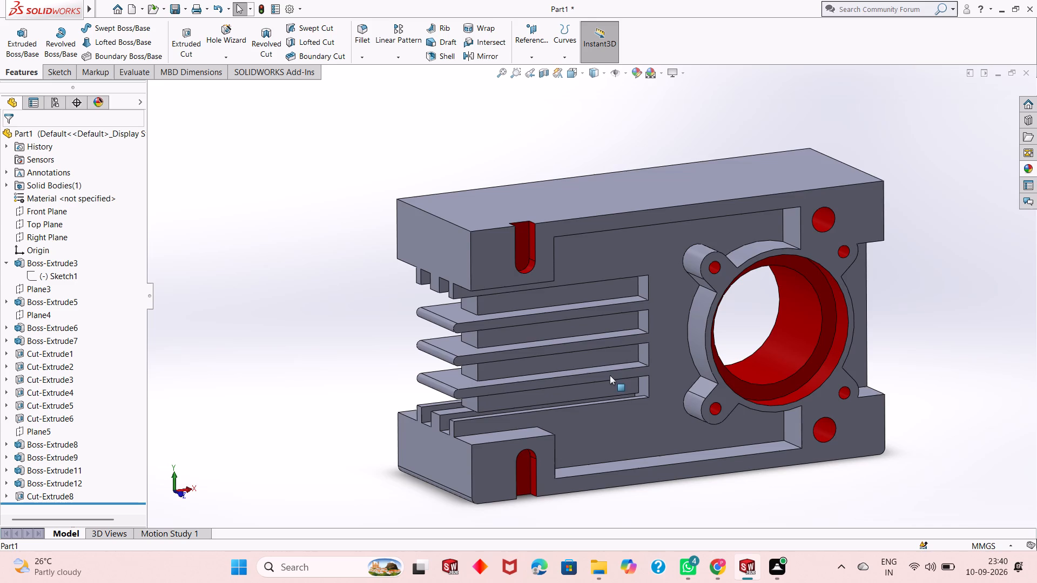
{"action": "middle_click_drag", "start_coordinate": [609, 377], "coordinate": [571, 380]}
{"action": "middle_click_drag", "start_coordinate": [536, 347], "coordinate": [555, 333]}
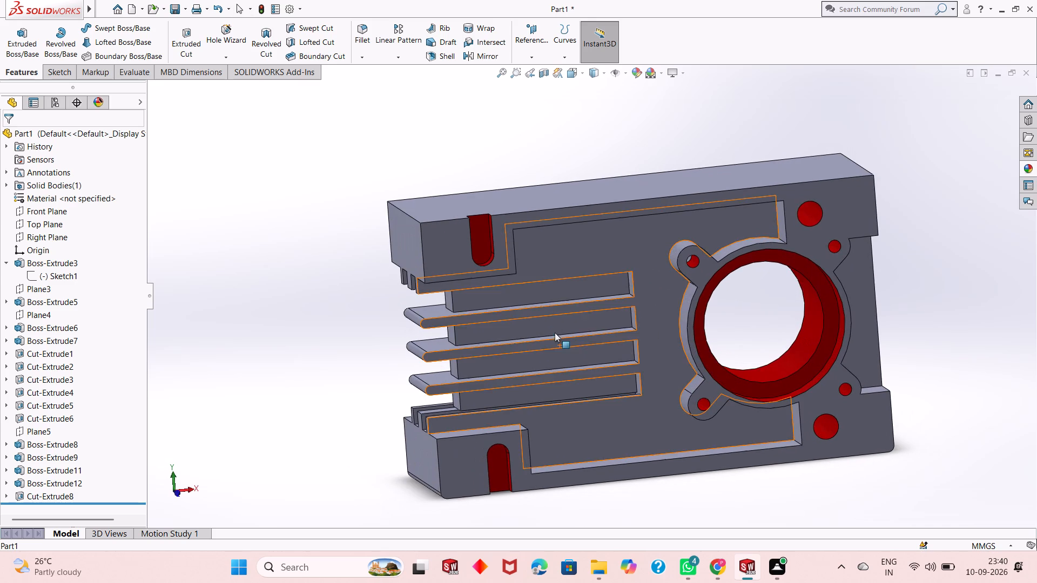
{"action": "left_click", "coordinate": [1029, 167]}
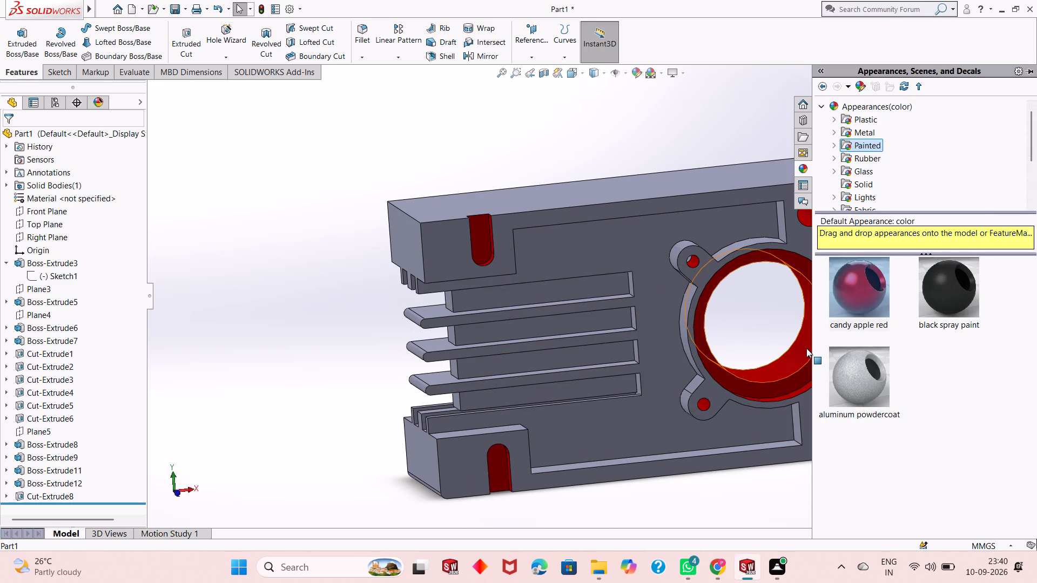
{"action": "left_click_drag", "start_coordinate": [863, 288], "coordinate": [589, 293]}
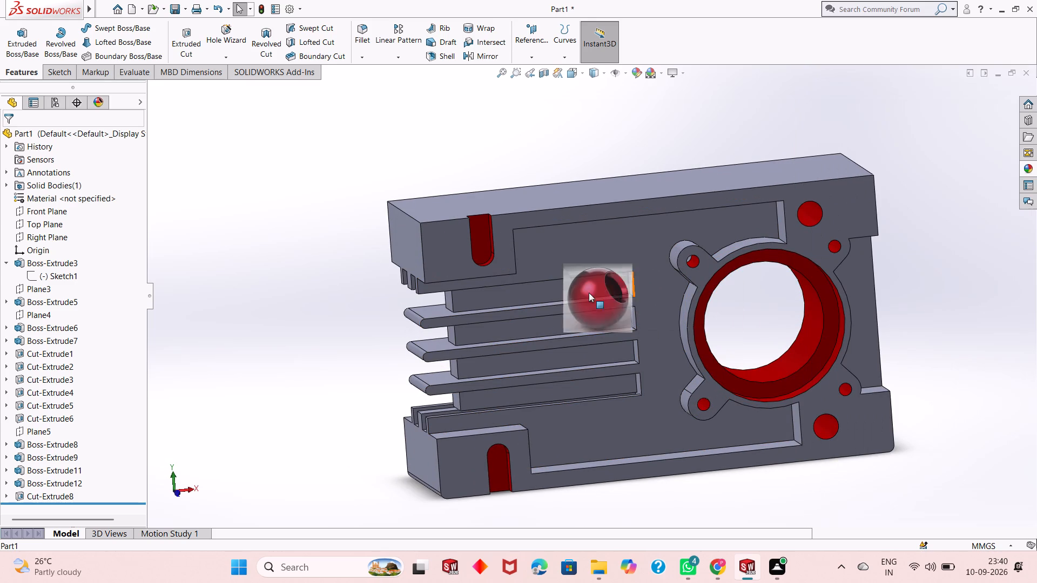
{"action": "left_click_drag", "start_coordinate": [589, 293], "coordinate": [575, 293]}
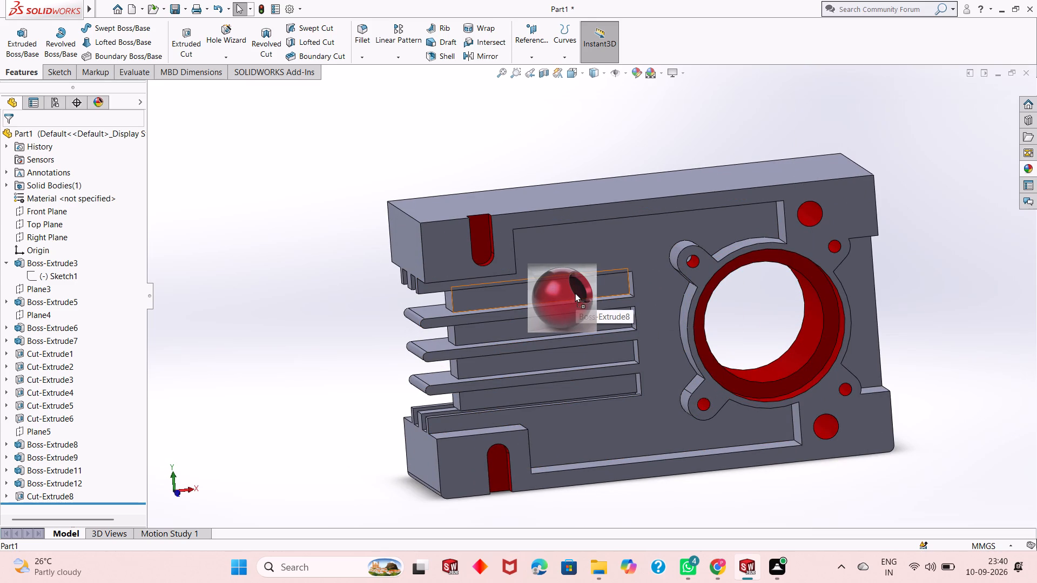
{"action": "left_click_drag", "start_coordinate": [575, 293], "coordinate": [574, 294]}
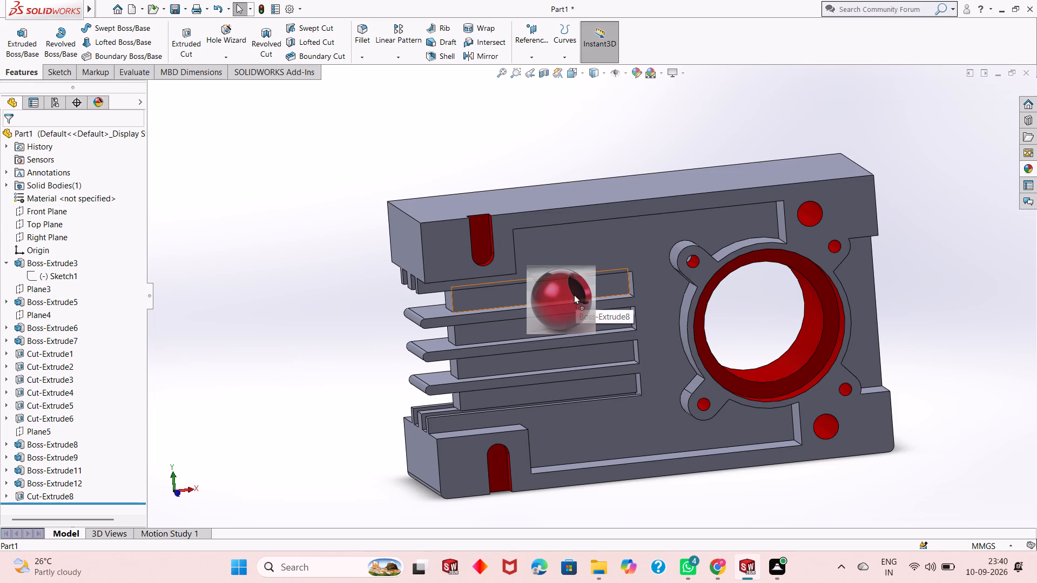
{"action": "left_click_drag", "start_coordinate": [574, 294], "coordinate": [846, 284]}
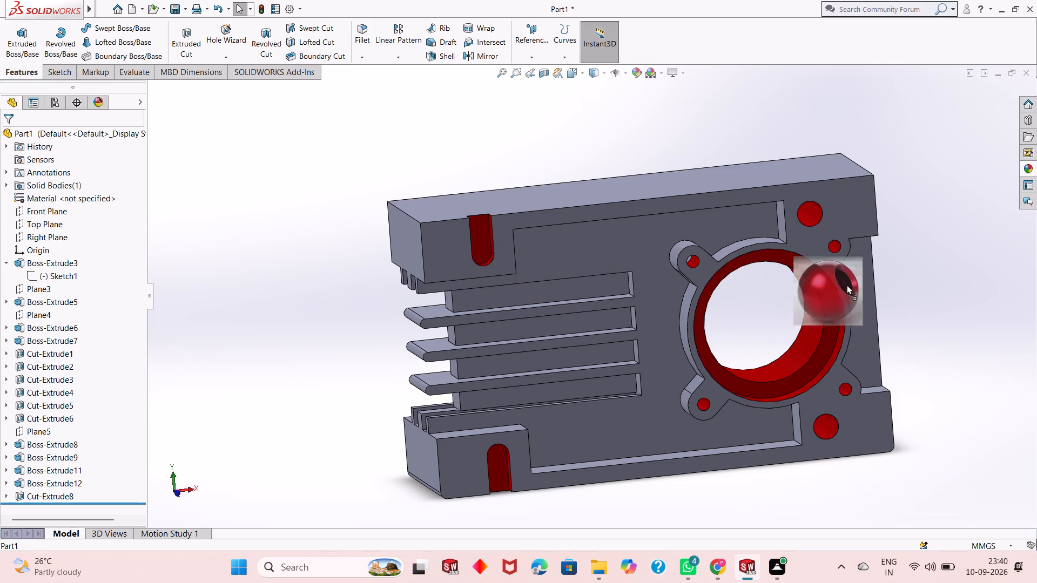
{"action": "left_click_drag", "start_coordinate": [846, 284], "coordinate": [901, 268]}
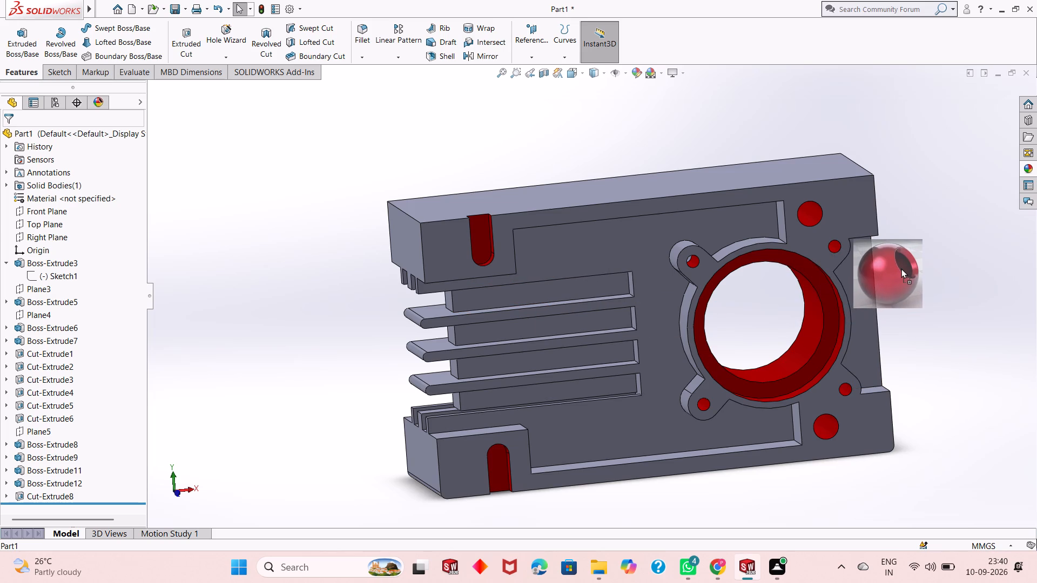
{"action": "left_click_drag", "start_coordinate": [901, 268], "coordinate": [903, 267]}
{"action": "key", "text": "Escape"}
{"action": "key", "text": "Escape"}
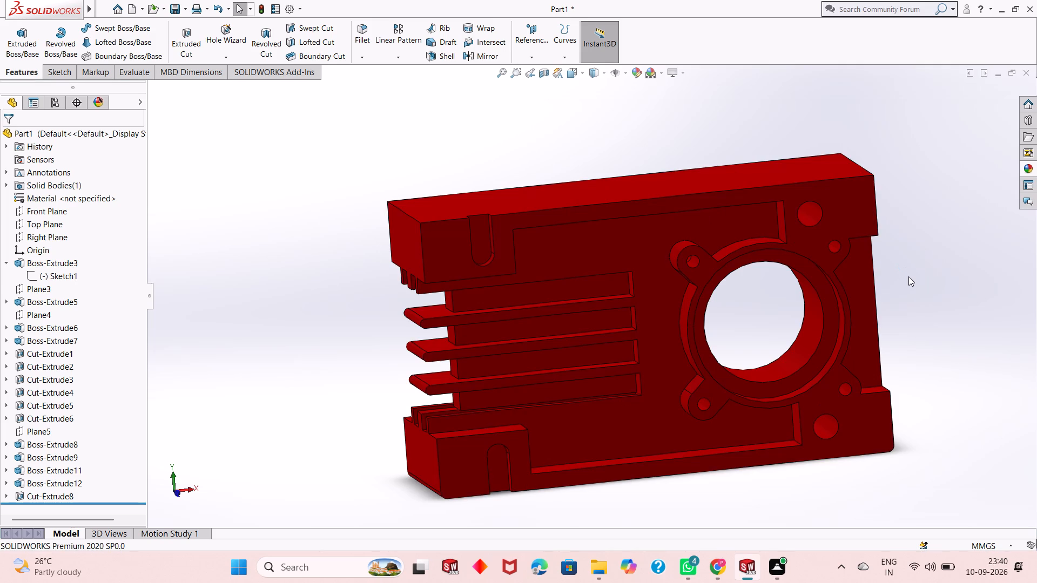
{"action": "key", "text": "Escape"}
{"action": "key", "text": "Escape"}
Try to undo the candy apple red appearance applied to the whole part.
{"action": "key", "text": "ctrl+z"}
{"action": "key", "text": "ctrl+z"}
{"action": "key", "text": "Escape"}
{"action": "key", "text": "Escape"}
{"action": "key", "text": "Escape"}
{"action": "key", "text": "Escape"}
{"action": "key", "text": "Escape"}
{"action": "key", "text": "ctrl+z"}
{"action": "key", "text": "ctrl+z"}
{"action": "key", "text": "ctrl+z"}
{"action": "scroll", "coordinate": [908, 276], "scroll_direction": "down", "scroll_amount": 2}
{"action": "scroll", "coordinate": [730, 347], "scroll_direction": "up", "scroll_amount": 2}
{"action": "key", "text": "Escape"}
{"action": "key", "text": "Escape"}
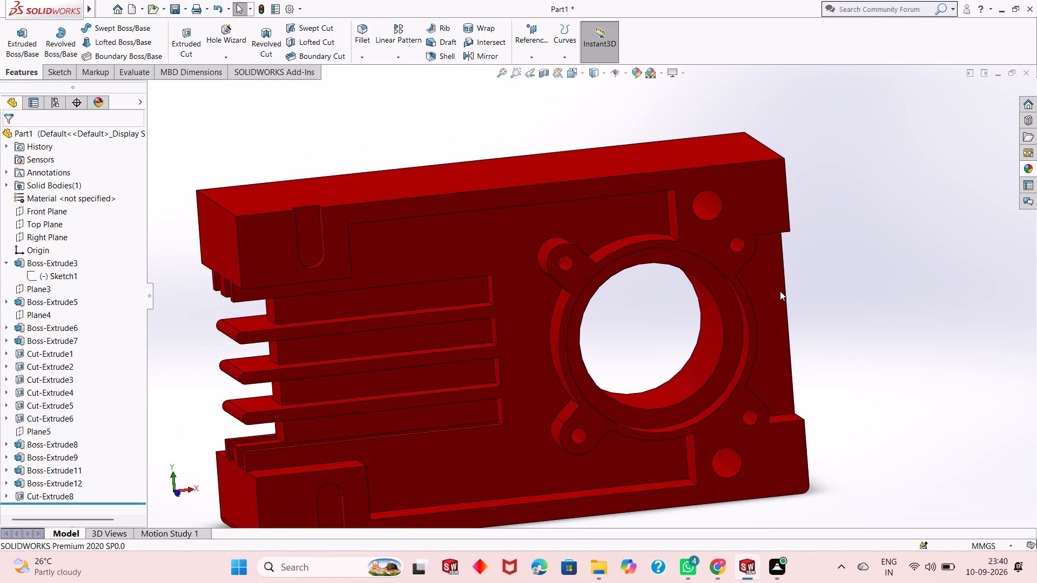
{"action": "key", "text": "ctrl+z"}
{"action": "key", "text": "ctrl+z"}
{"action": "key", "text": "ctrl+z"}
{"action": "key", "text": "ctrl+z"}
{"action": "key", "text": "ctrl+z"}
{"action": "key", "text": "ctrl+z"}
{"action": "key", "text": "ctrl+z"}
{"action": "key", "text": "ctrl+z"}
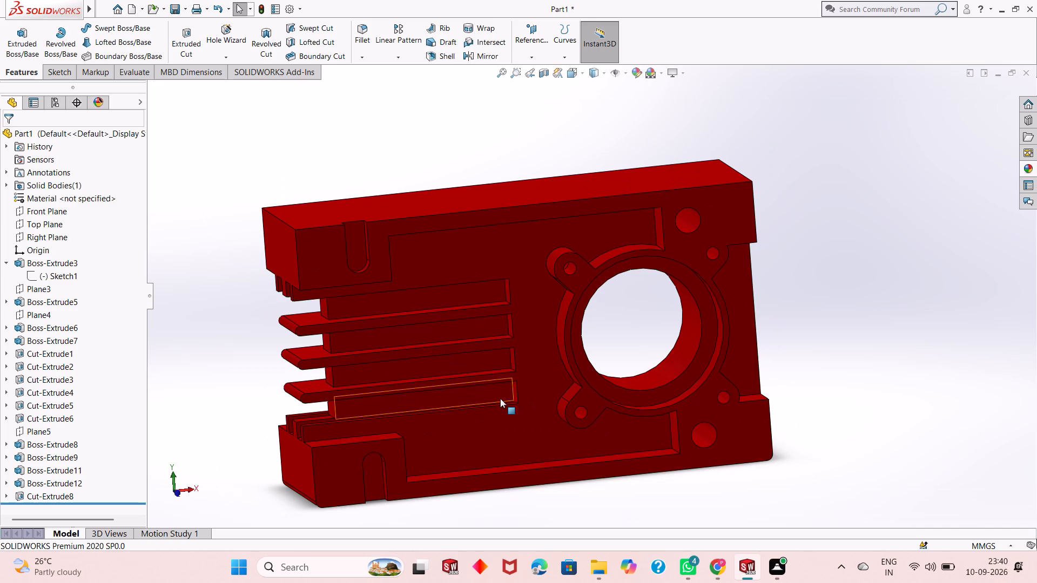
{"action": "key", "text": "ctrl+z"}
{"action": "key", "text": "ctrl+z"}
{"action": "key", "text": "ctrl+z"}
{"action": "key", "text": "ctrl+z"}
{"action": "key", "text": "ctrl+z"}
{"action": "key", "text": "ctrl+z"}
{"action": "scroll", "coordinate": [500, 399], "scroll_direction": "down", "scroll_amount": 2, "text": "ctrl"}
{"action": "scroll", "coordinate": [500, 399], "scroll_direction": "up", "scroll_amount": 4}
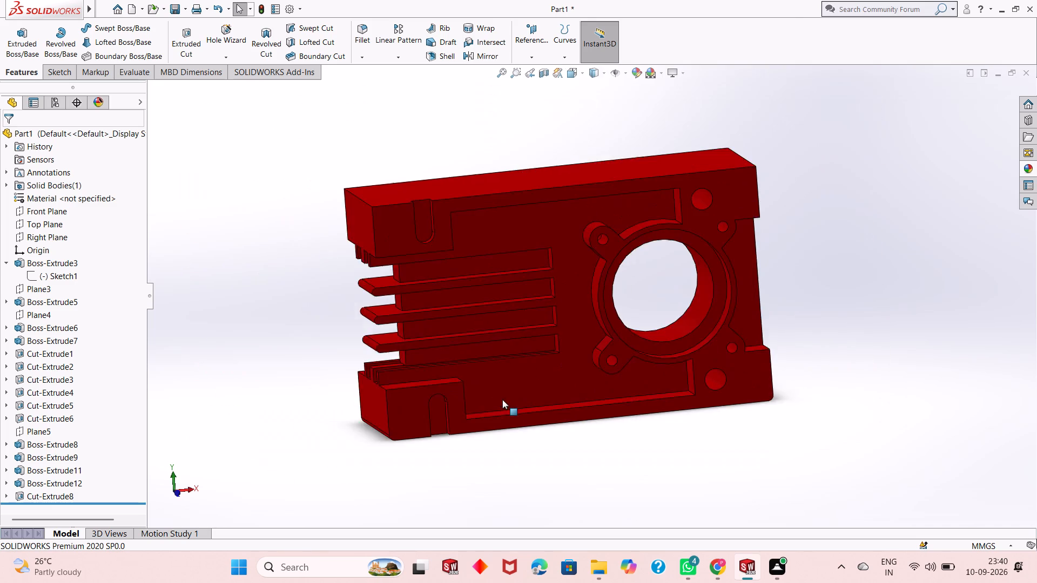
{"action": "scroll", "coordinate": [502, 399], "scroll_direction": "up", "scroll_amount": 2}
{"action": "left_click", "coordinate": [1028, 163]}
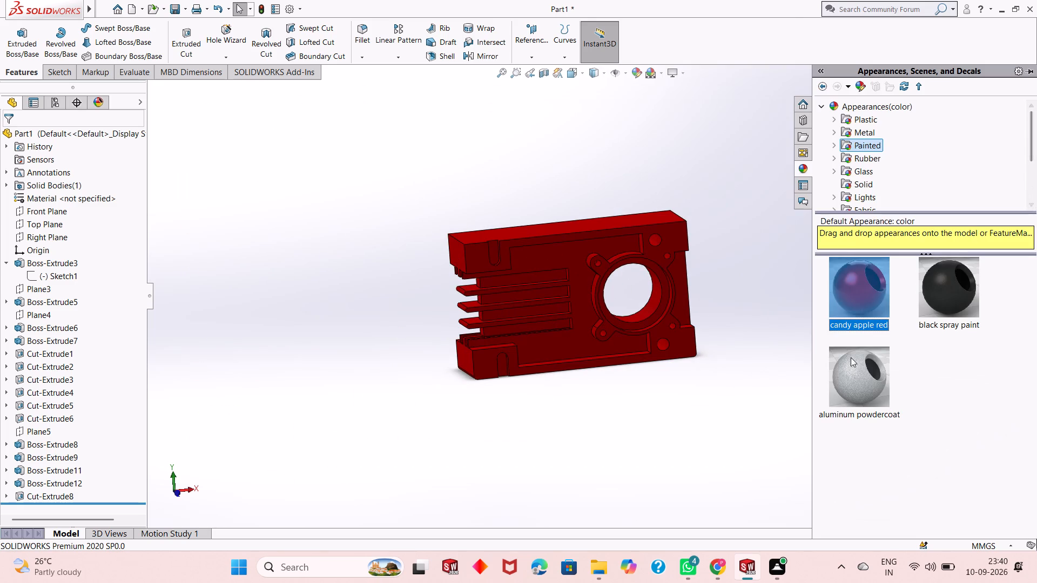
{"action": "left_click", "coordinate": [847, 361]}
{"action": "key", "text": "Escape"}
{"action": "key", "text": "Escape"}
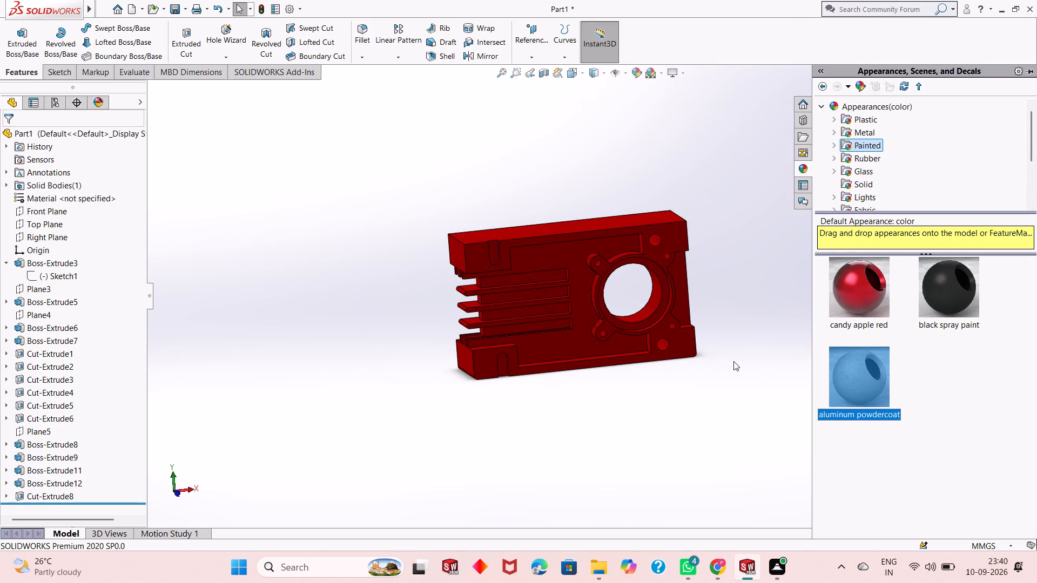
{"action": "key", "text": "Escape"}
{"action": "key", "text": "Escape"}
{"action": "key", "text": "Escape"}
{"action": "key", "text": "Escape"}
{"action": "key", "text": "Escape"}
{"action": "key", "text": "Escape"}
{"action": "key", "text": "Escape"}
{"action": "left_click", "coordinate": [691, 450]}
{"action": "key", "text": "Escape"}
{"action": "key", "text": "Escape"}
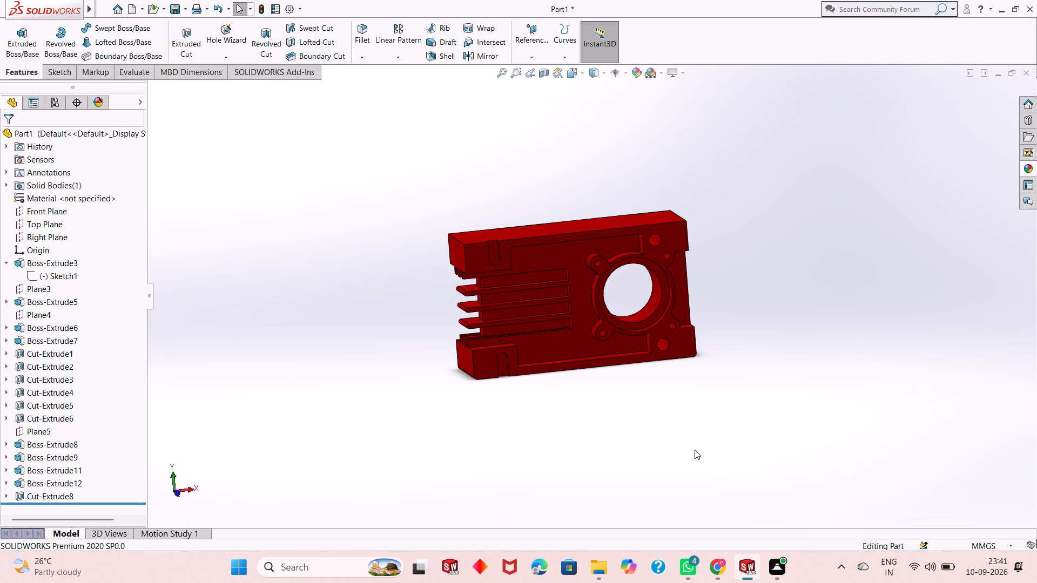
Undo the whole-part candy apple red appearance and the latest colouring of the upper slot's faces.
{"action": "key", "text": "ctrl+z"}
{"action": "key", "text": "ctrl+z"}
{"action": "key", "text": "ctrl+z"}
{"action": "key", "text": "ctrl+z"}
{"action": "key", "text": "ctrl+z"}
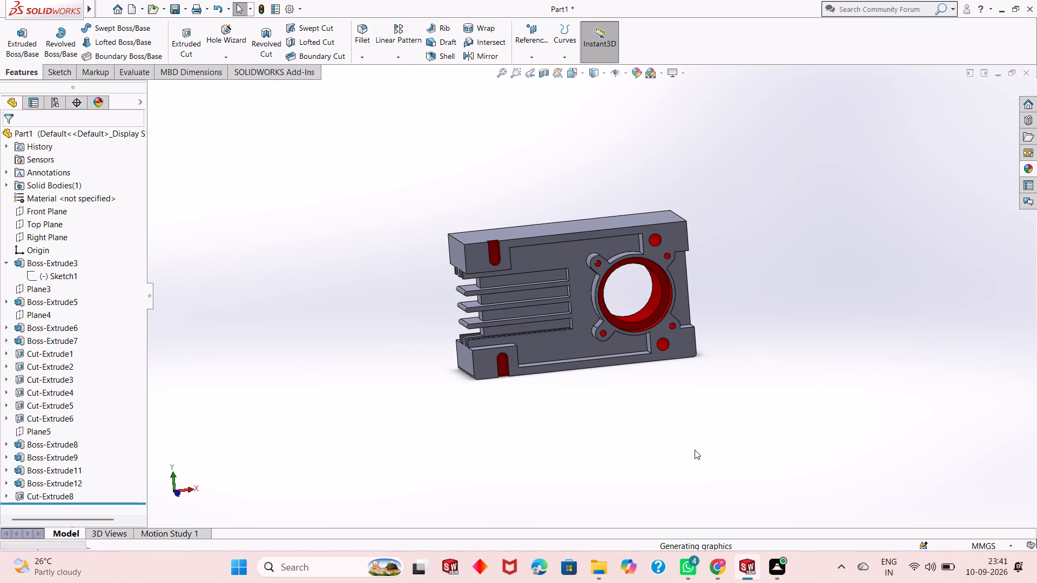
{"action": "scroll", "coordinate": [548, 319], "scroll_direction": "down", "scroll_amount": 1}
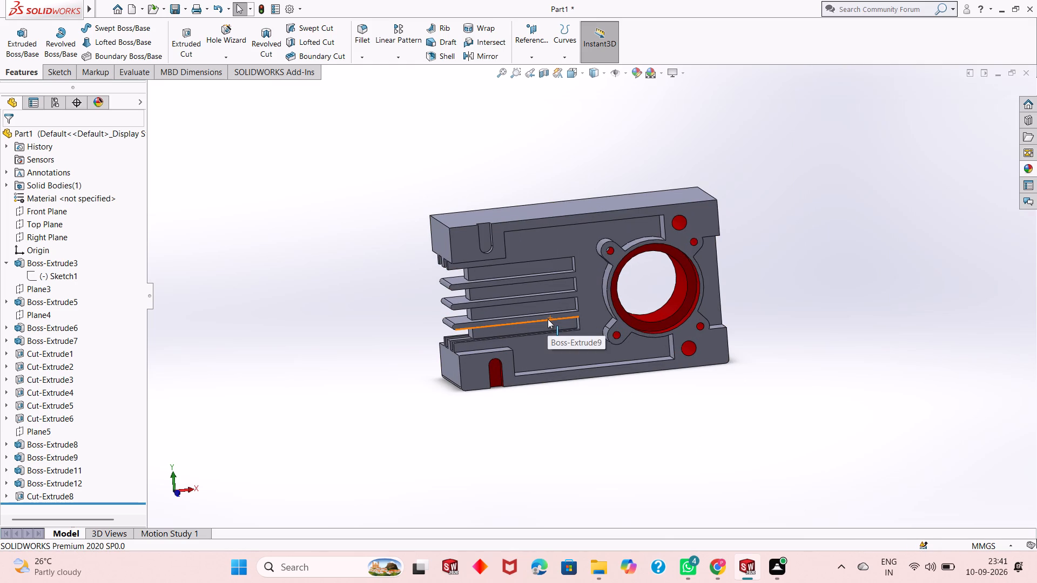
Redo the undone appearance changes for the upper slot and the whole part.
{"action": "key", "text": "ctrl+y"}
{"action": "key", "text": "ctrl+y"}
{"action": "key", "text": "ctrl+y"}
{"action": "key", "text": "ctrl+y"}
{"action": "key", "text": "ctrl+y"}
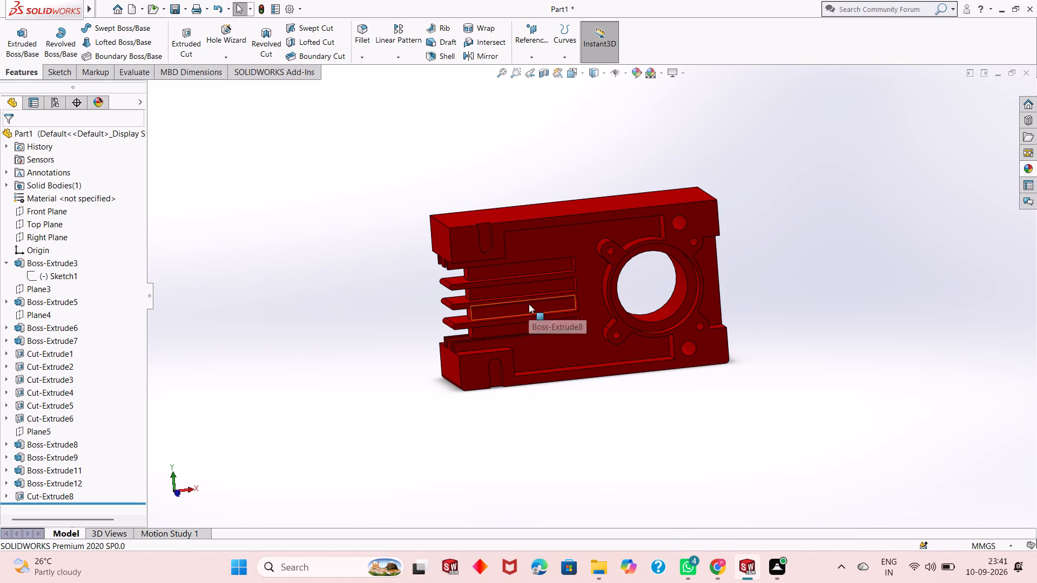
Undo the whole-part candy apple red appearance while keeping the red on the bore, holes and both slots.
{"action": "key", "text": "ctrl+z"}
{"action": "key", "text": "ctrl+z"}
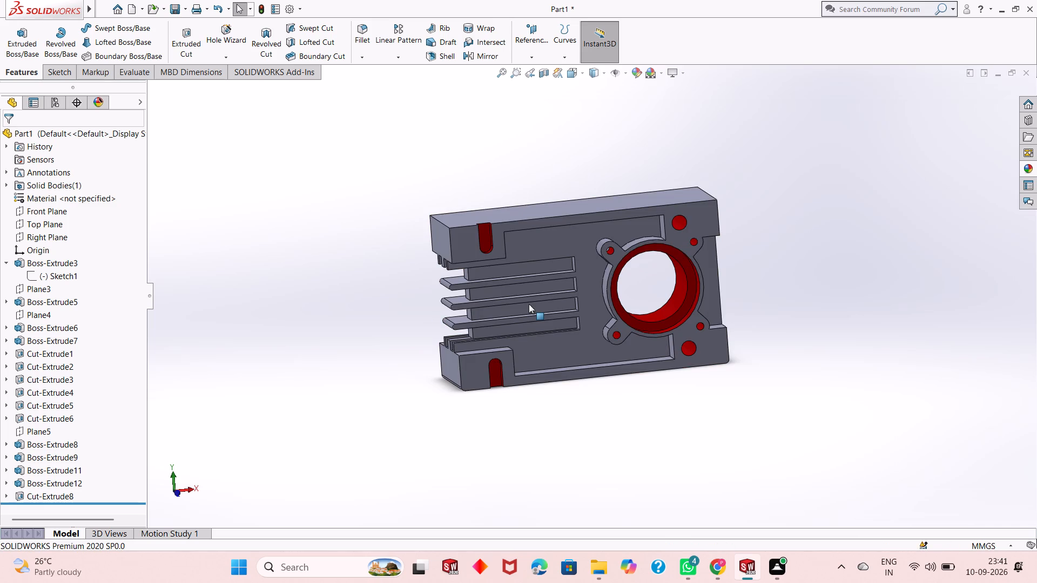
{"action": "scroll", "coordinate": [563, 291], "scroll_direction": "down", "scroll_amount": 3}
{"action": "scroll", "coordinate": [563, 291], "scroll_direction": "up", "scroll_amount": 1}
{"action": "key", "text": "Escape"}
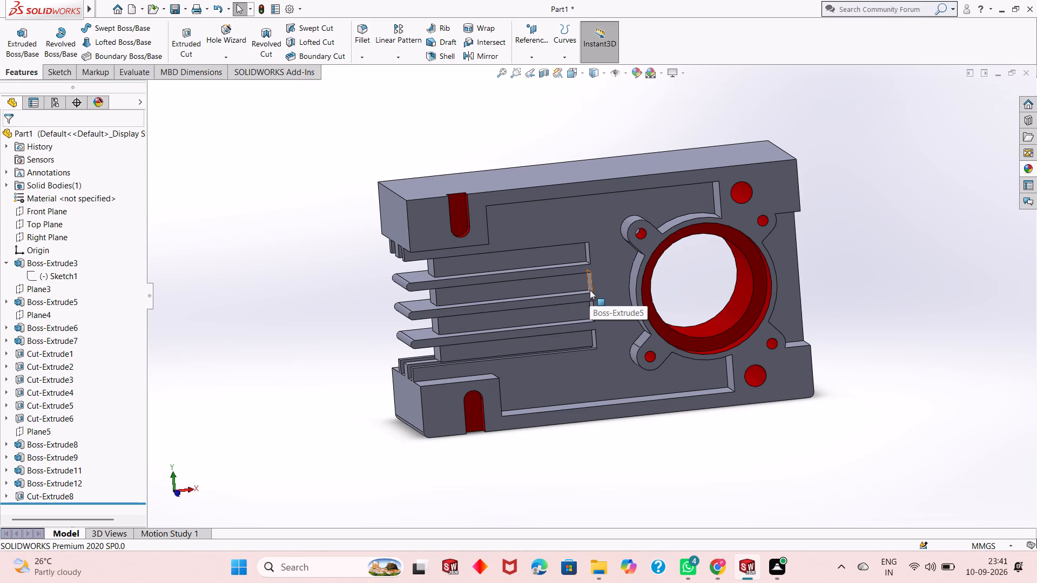
Start a new sketch on the recessed front face of Boss-Extrude5 that includes the round-ended ribs.
{"action": "scroll", "coordinate": [565, 279], "scroll_direction": "down", "scroll_amount": 1}
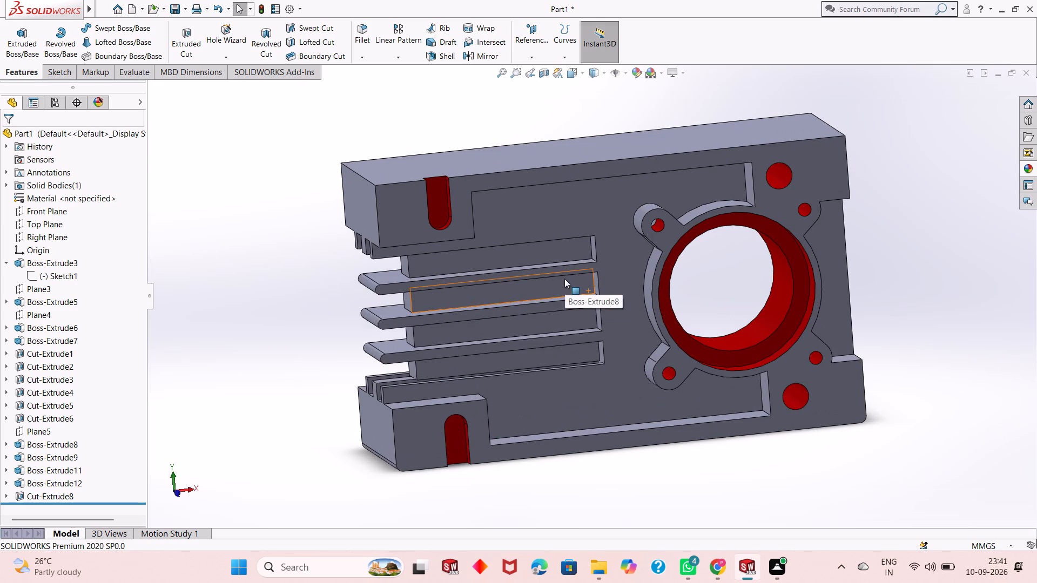
{"action": "left_click", "coordinate": [563, 272]}
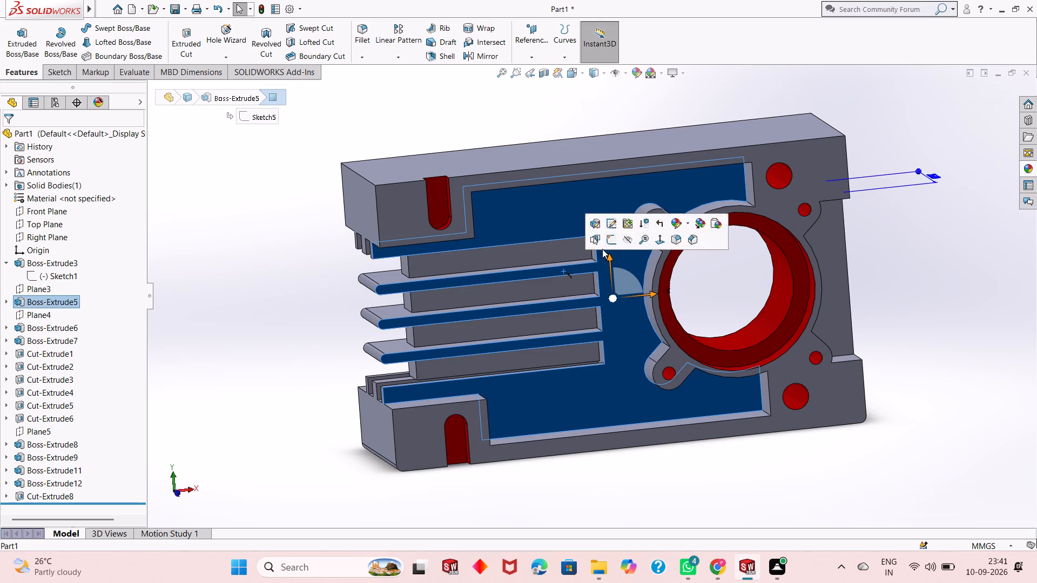
{"action": "left_click", "coordinate": [611, 238]}
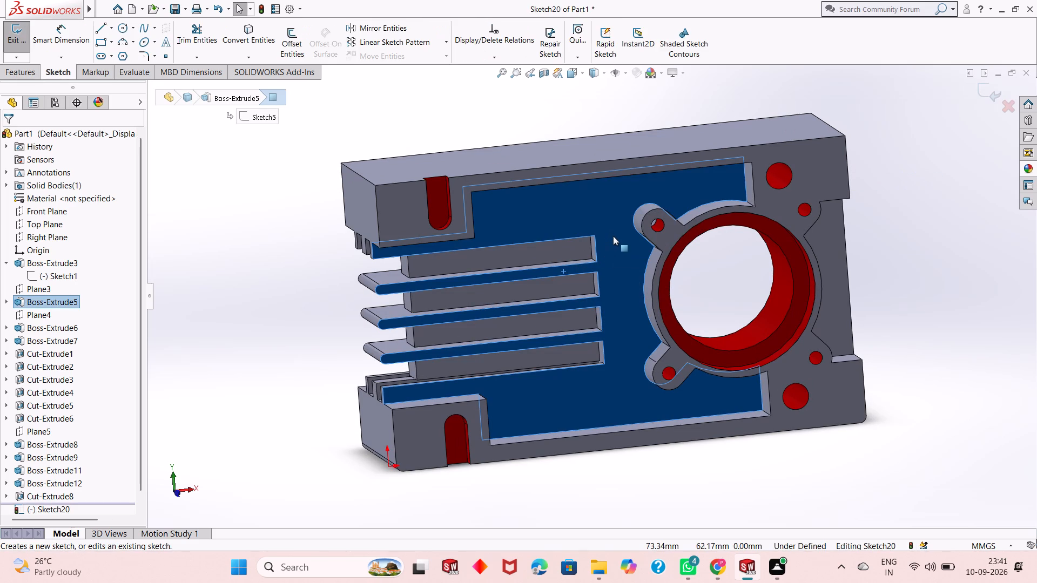
{"action": "key", "text": "ctrl+8"}
{"action": "key", "text": "Escape"}
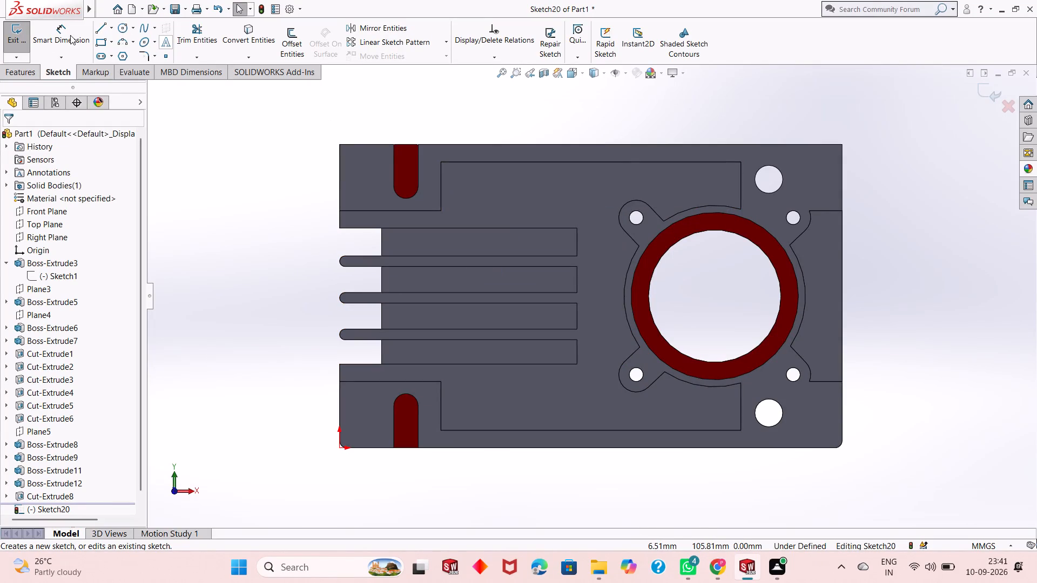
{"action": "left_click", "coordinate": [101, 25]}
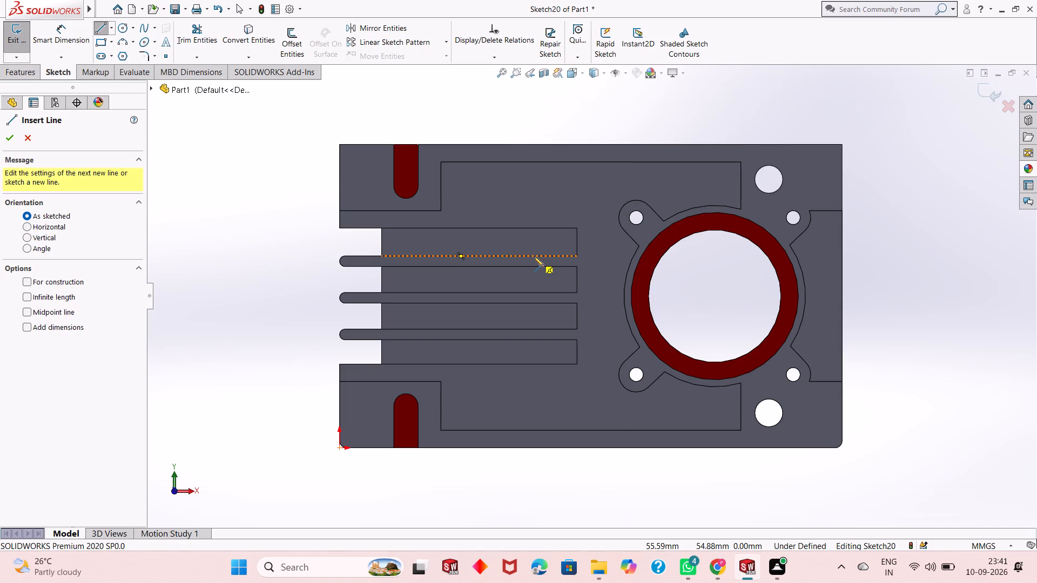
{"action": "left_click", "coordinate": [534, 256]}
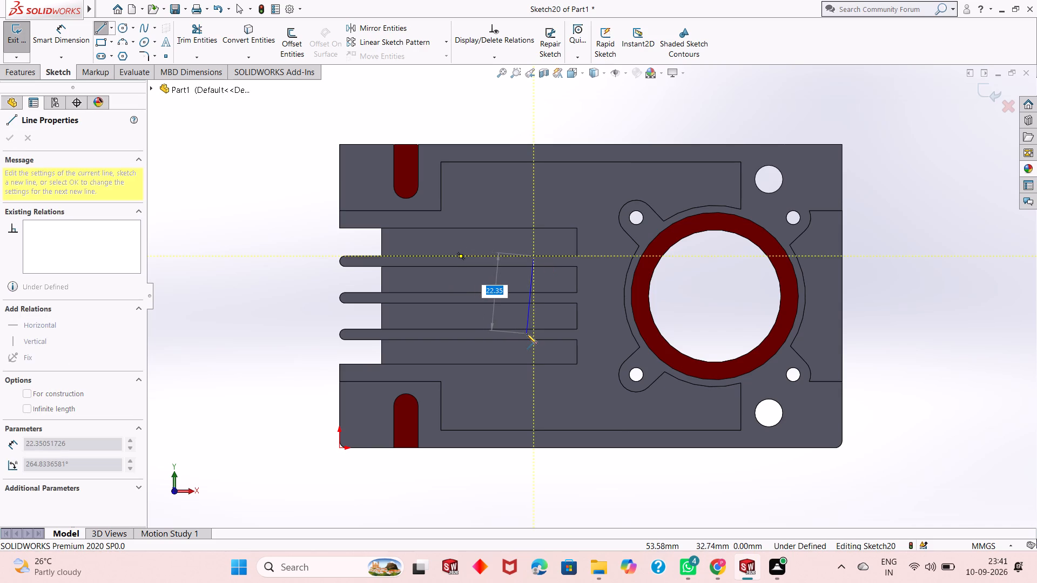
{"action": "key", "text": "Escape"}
Sketch a vertical line across the ribs near the notches' inner ends, from the top notch's lower edge to the bottom notch's lower edge.
{"action": "left_click", "coordinate": [100, 32]}
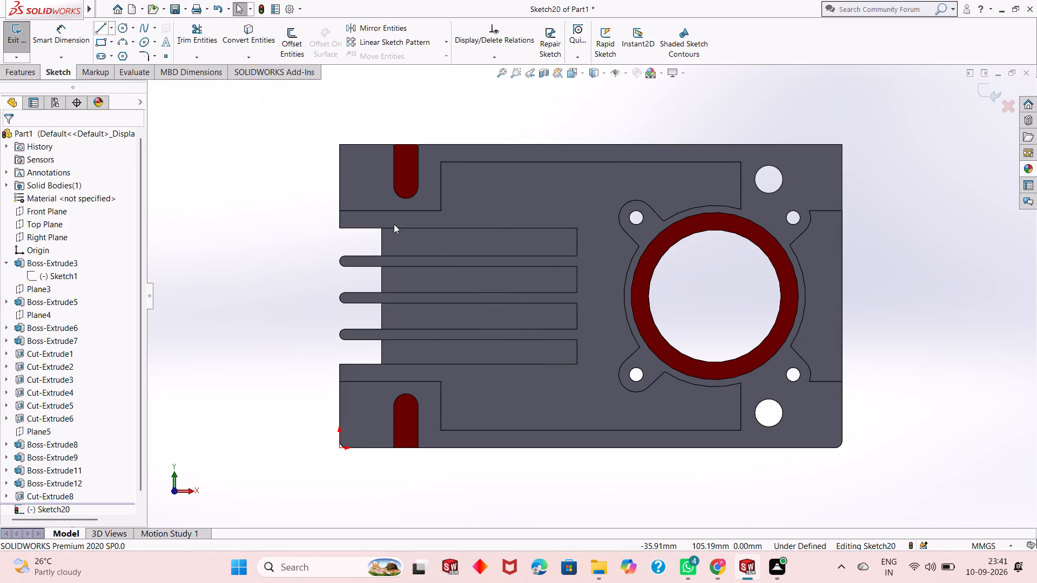
{"action": "left_click", "coordinate": [553, 257]}
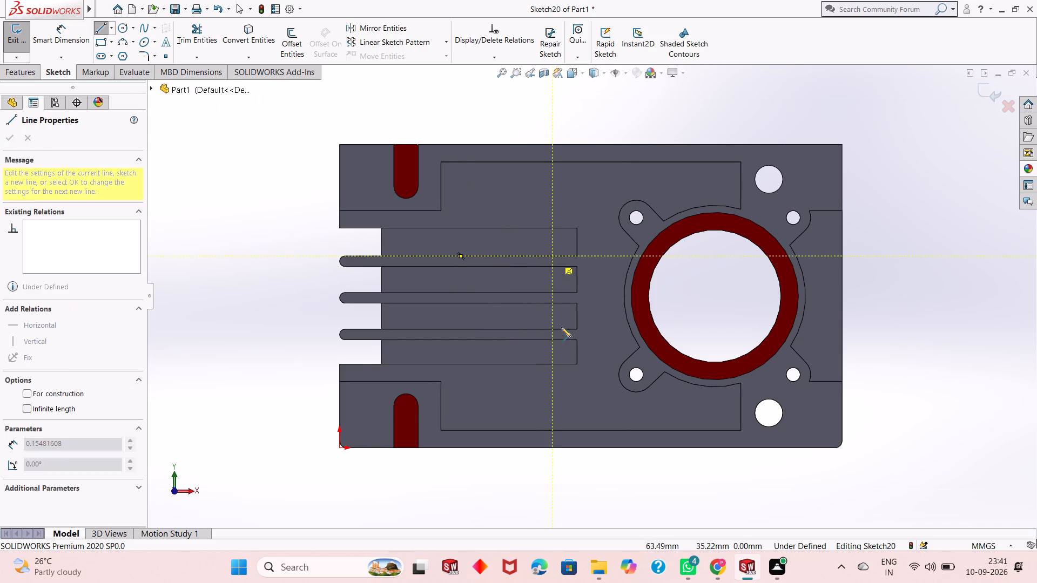
{"action": "left_click", "coordinate": [552, 365]}
{"action": "key", "text": "Escape"}
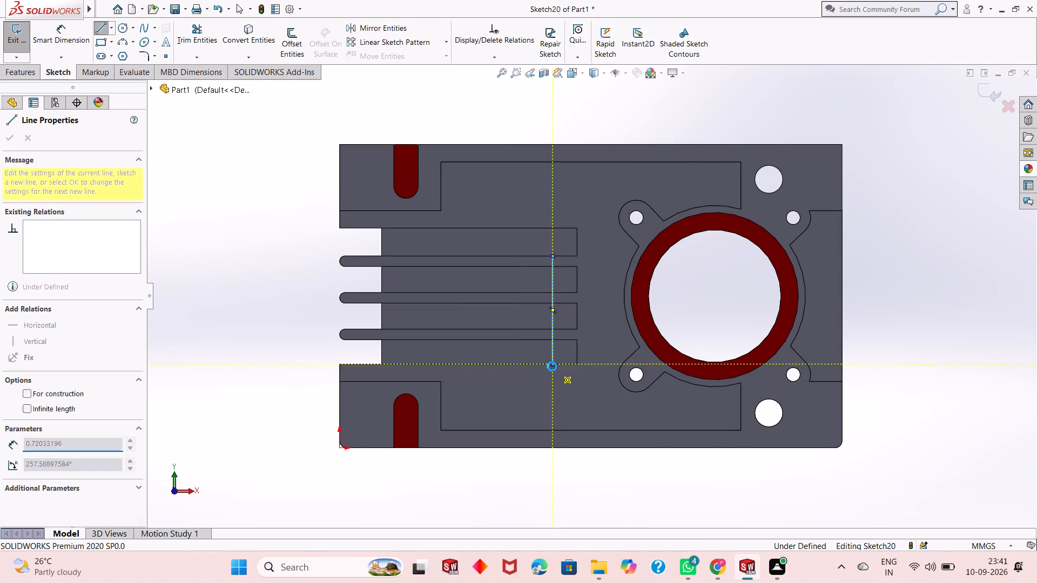
Close the vertical line into a rectangle about 7 mm wide by adding three lines along the notches' inner ends.
{"action": "key", "text": "Escape"}
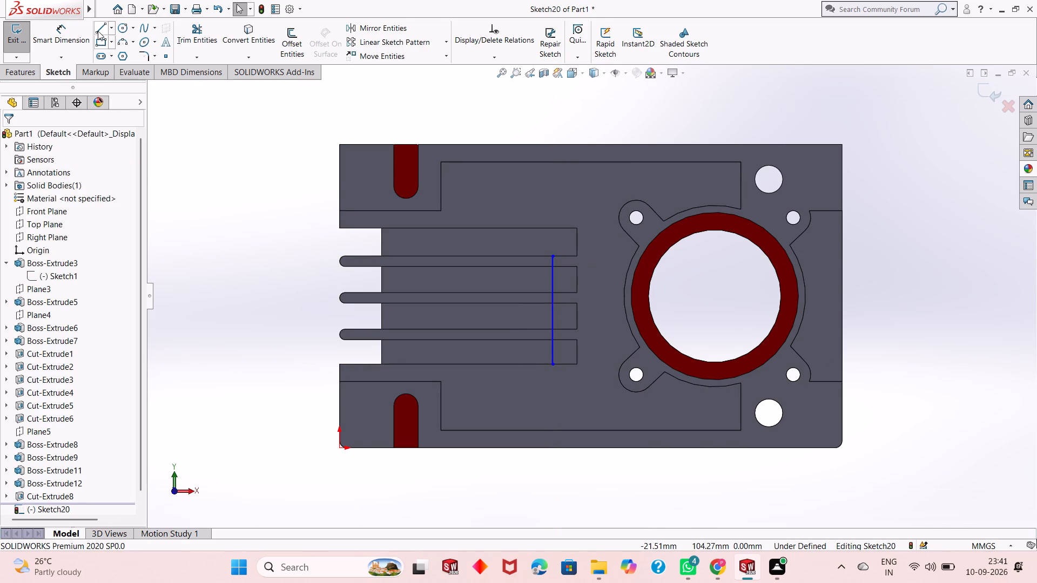
{"action": "left_click", "coordinate": [98, 31]}
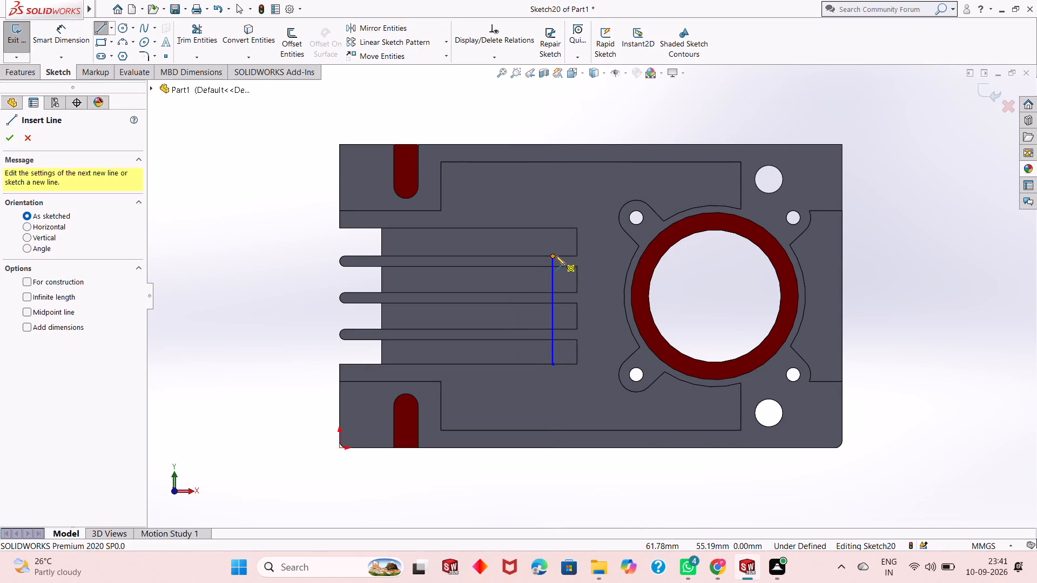
{"action": "left_click", "coordinate": [555, 255]}
{"action": "left_click", "coordinate": [576, 255]}
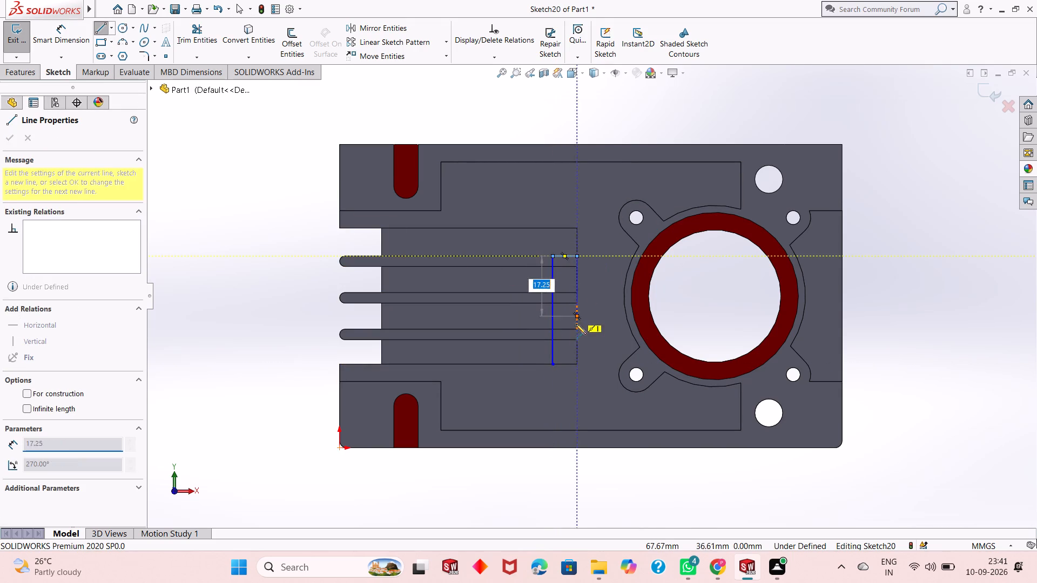
{"action": "left_click", "coordinate": [577, 363]}
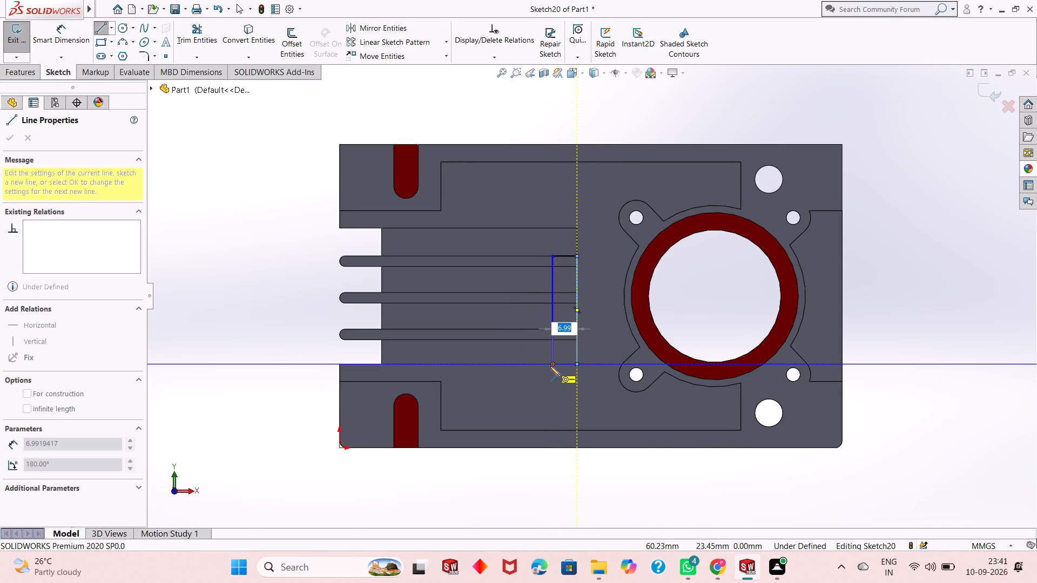
{"action": "left_click", "coordinate": [550, 366]}
{"action": "key", "text": "Escape"}
{"action": "key", "text": "Escape"}
Dimension the rectangle's upper edge and set its width to 7 mm.
{"action": "middle_click_drag", "start_coordinate": [596, 350], "coordinate": [609, 350]}
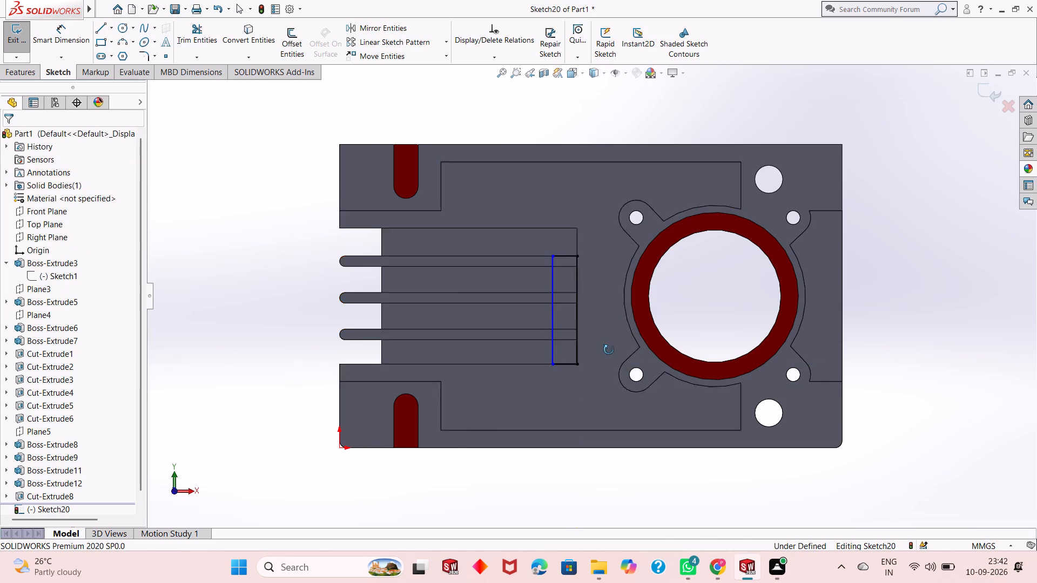
{"action": "middle_click_drag", "start_coordinate": [609, 350], "coordinate": [621, 350]}
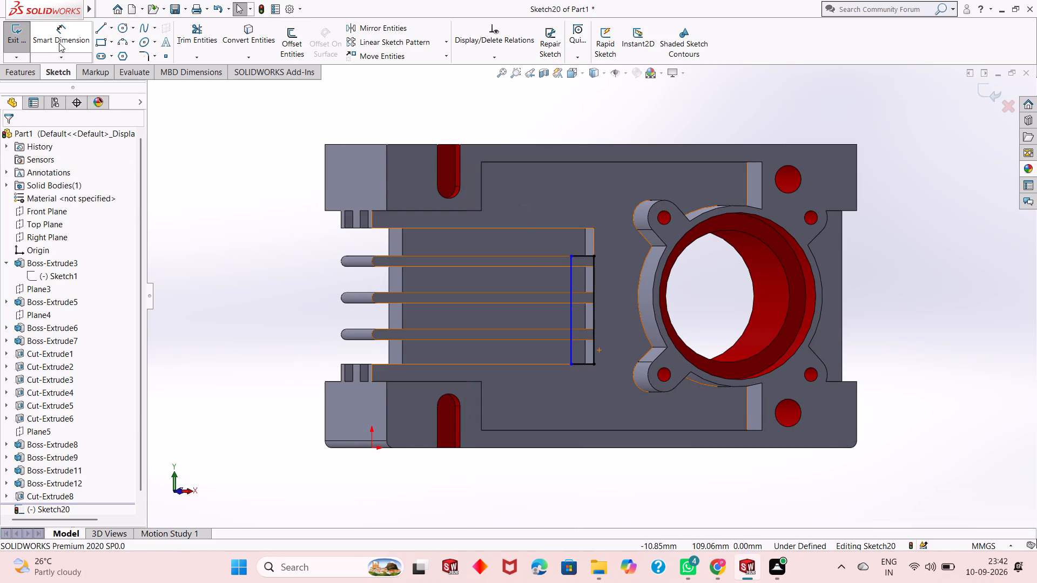
{"action": "left_click", "coordinate": [59, 43]}
{"action": "middle_click_drag", "start_coordinate": [497, 281], "coordinate": [472, 282]}
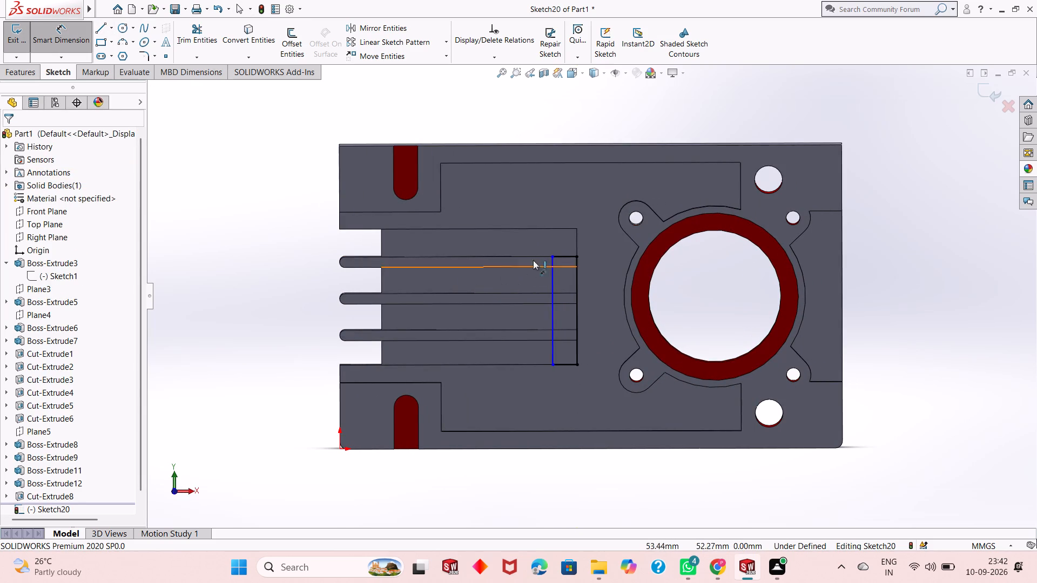
{"action": "left_click", "coordinate": [561, 257]}
{"action": "left_click", "coordinate": [566, 247]}
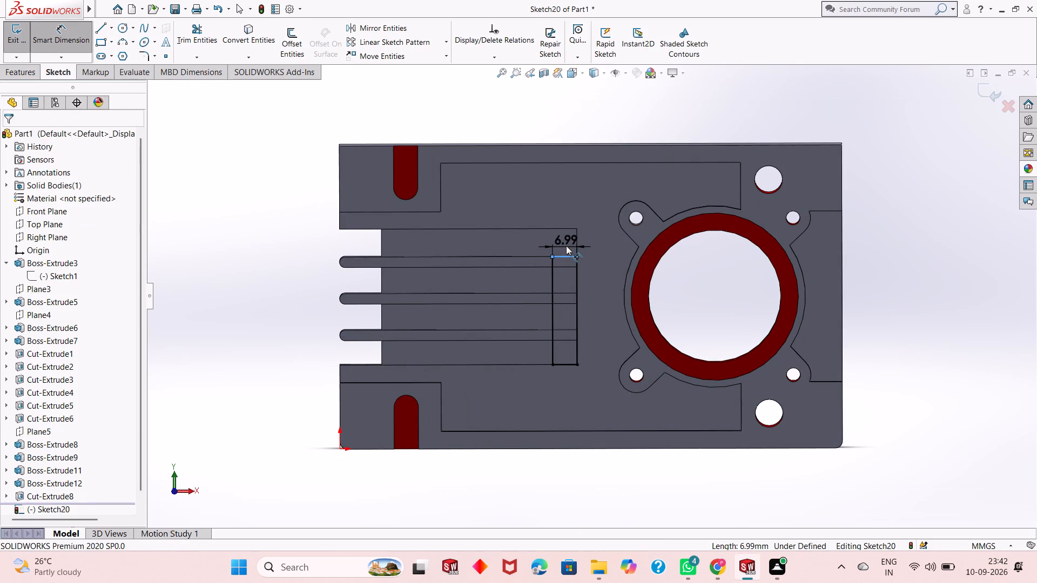
{"action": "key", "text": "7"}
{"action": "key", "text": "Return"}
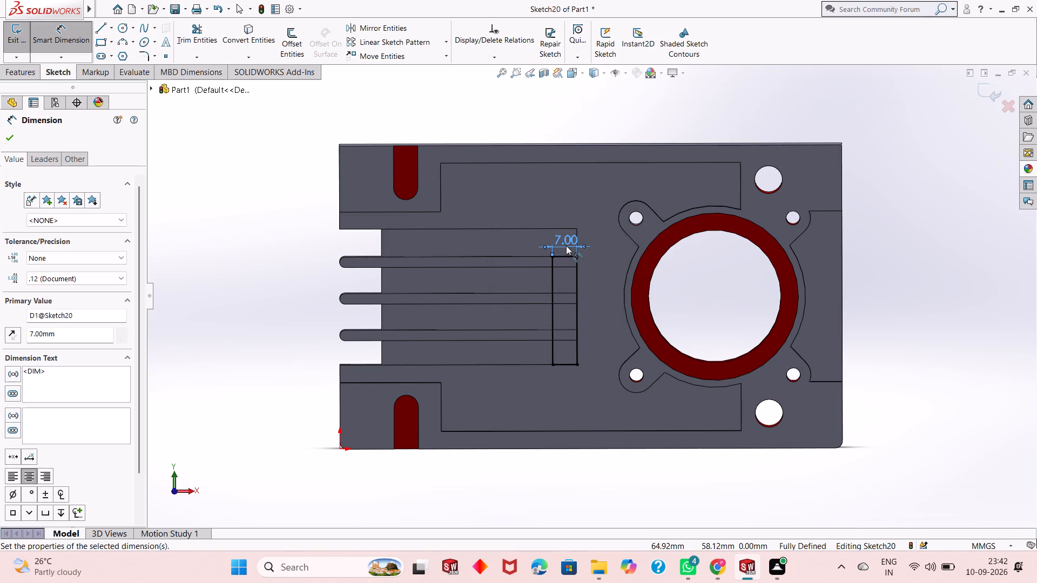
{"action": "key", "text": "Escape"}
{"action": "key", "text": "Escape"}
Cut-extrude the rectangle across the ribs with a blind depth of 7 mm.
{"action": "middle_click_drag", "start_coordinate": [594, 306], "coordinate": [624, 320]}
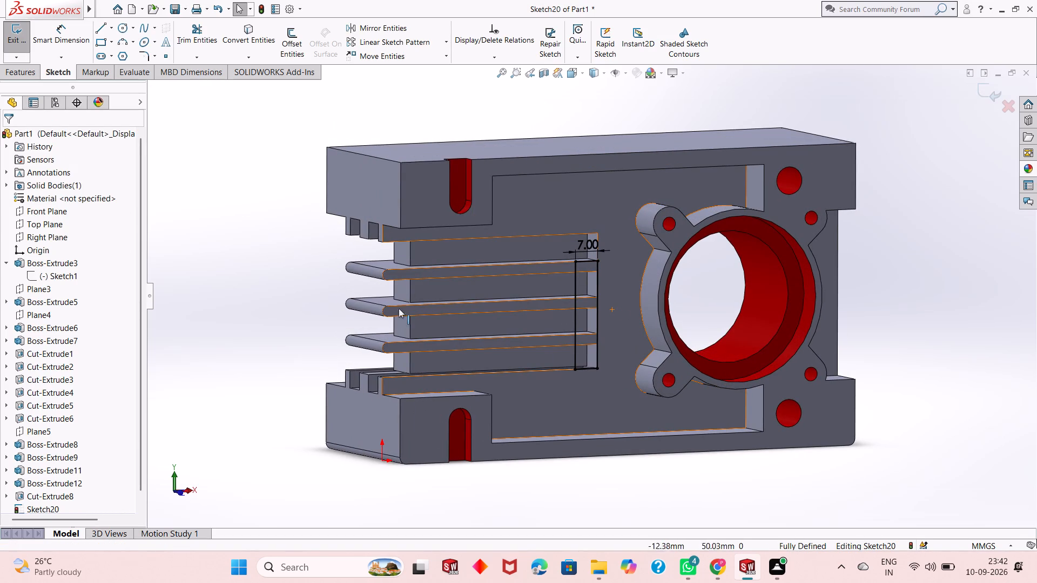
{"action": "middle_click", "coordinate": [568, 340]}
{"action": "key", "text": "Escape"}
{"action": "left_click", "coordinate": [15, 71]}
{"action": "left_click", "coordinate": [194, 43]}
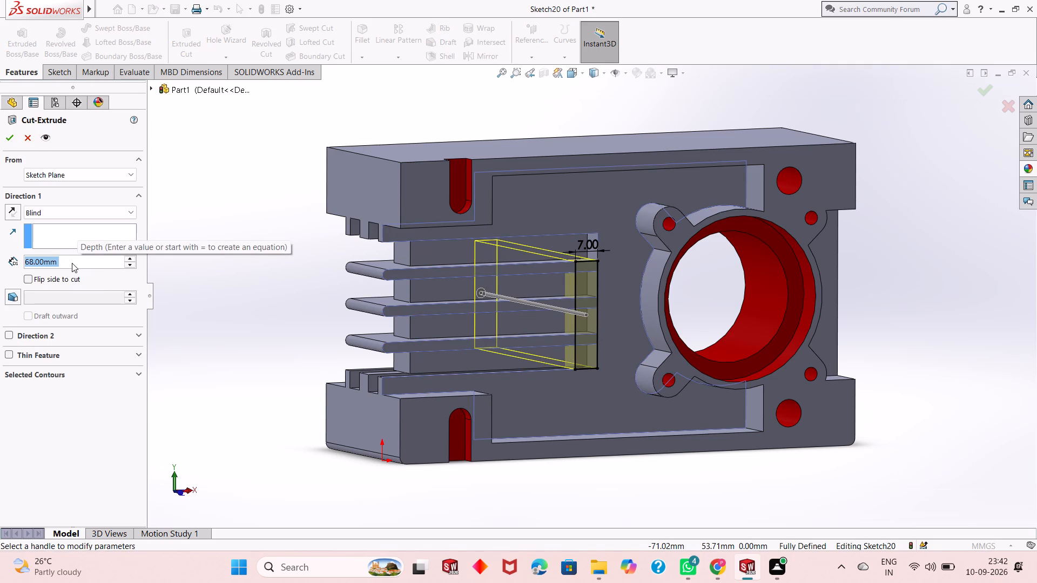
{"action": "key", "text": "7"}
{"action": "key", "text": "Return"}
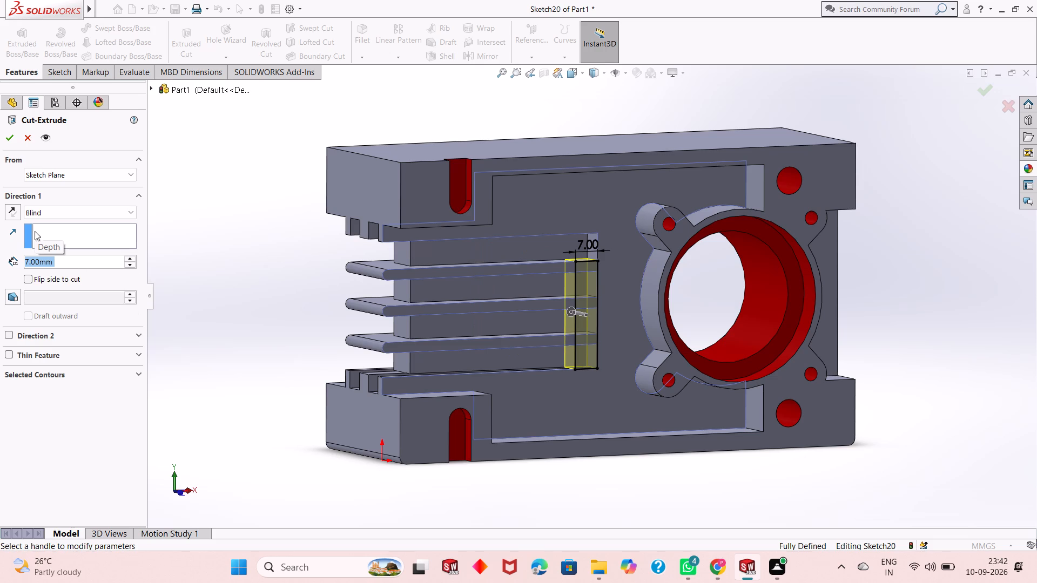
{"action": "left_click", "coordinate": [9, 136]}
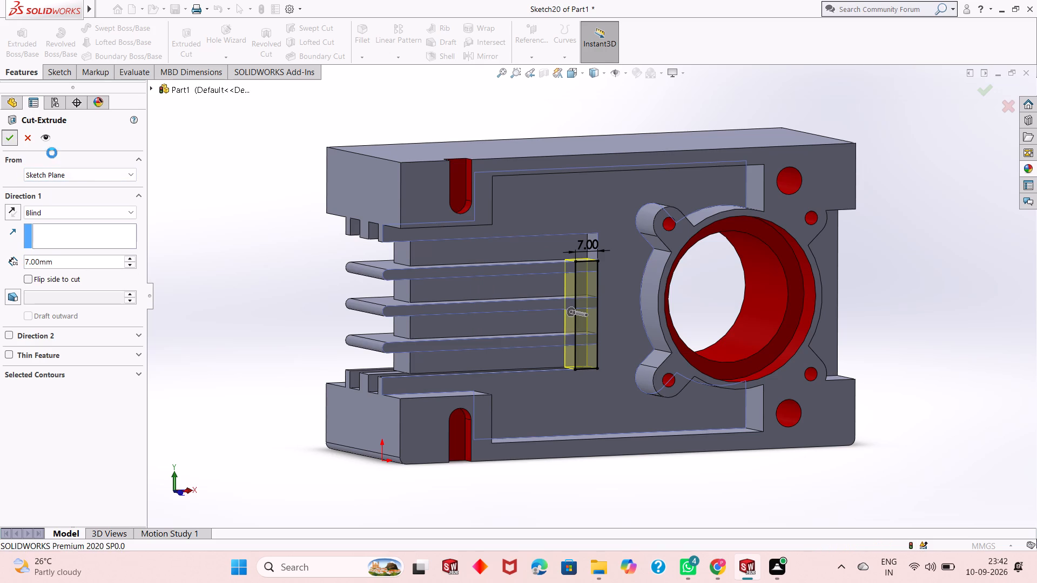
{"action": "key", "text": "Escape"}
Start a new sketch on the opposite face of Boss-Extrude5, viewed normal to the face.
{"action": "middle_click_drag", "start_coordinate": [584, 336], "coordinate": [548, 350]}
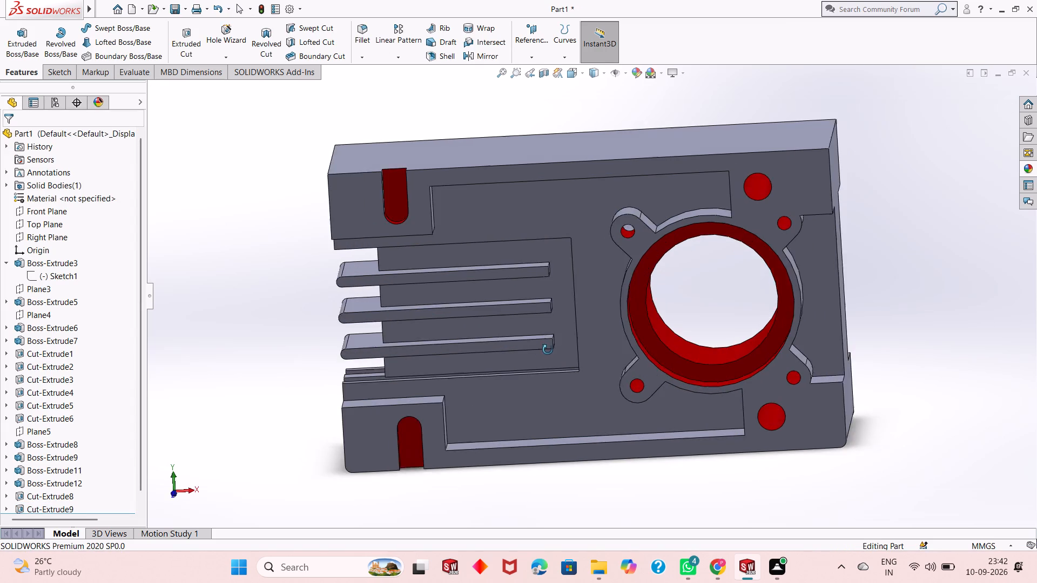
{"action": "middle_click_drag", "start_coordinate": [548, 350], "coordinate": [732, 315]}
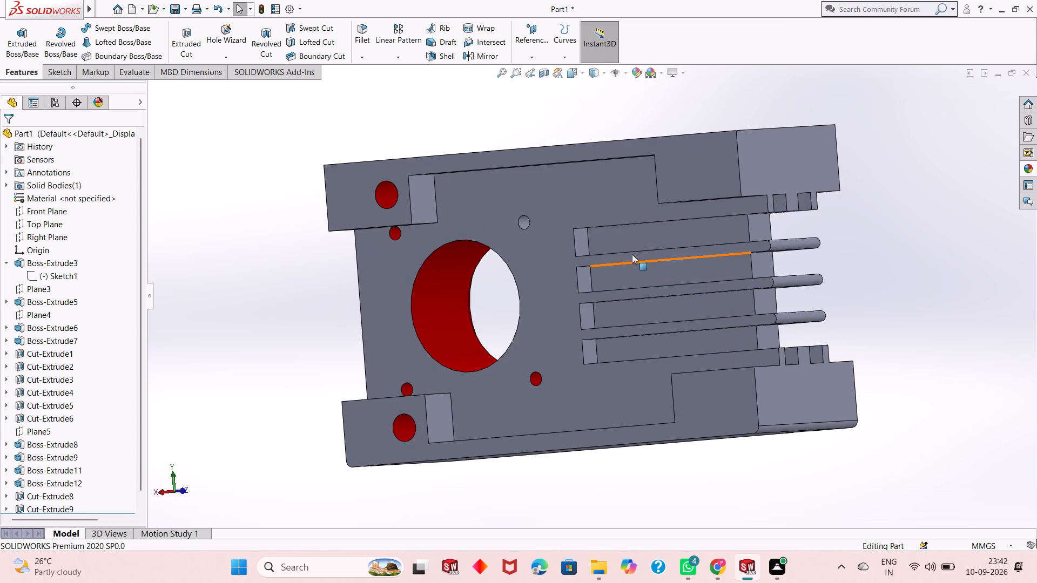
{"action": "left_click", "coordinate": [631, 254]}
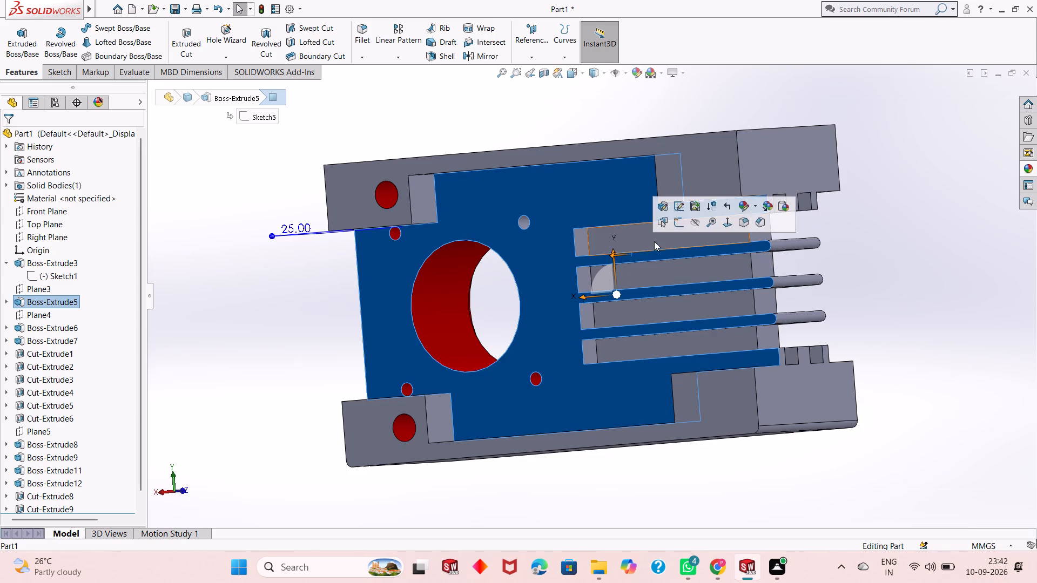
{"action": "left_click", "coordinate": [679, 226]}
{"action": "key", "text": "ctrl+8"}
{"action": "key", "text": "Escape"}
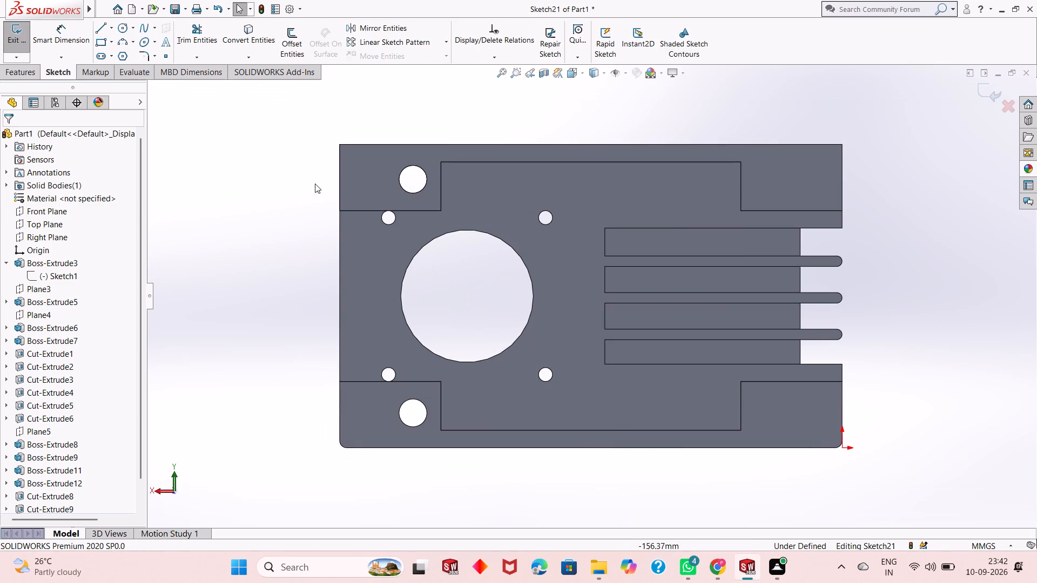
Sketch a corner rectangle about 8.5 mm wide across the three ribs, starting at the top notch's lower inner corner.
{"action": "middle_click", "coordinate": [711, 320]}
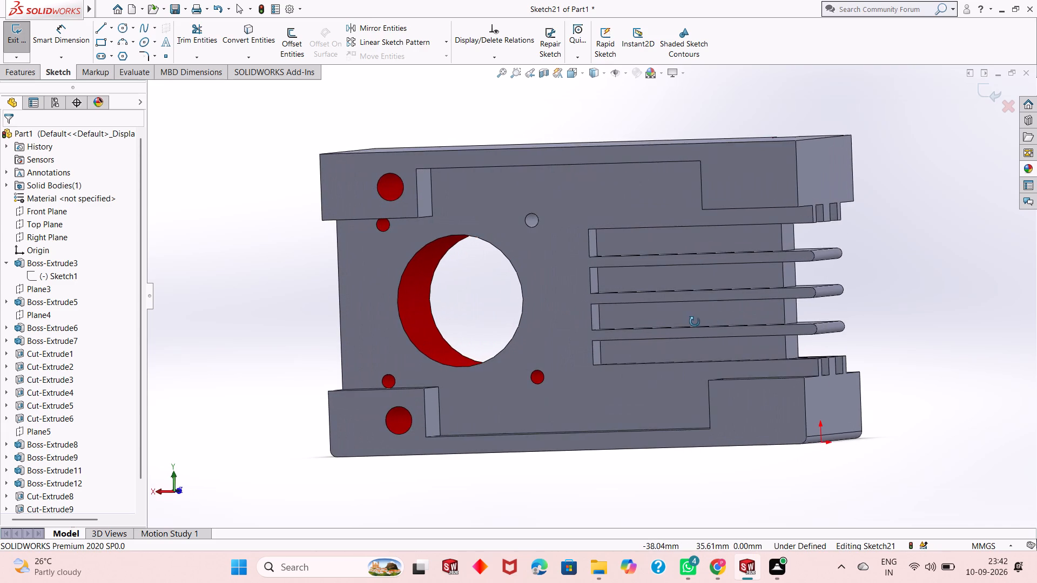
{"action": "scroll", "coordinate": [695, 297], "scroll_direction": "down", "scroll_amount": 1}
{"action": "middle_click_drag", "start_coordinate": [720, 293], "coordinate": [717, 293]}
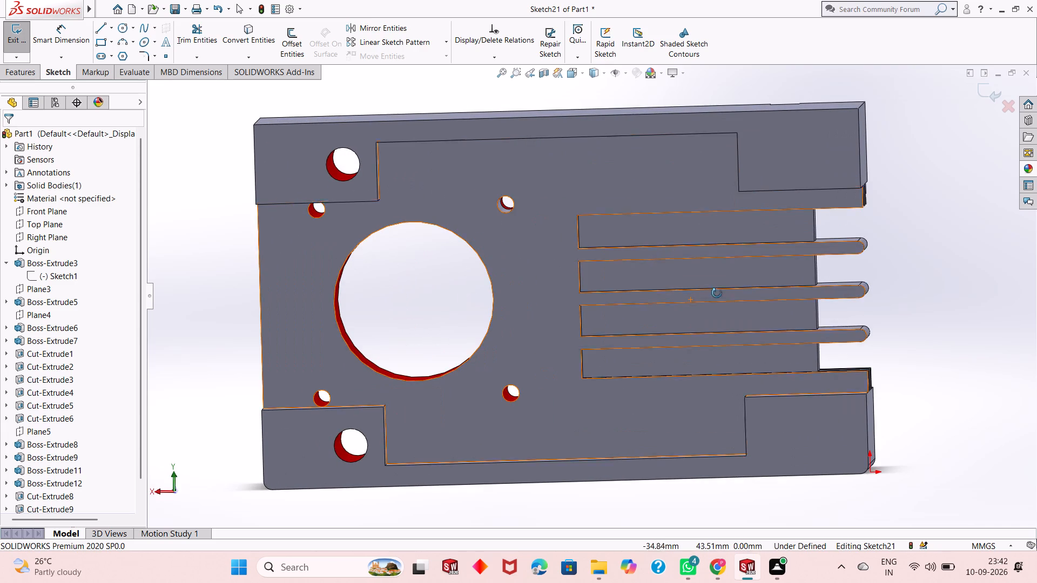
{"action": "middle_click_drag", "start_coordinate": [717, 293], "coordinate": [690, 311]}
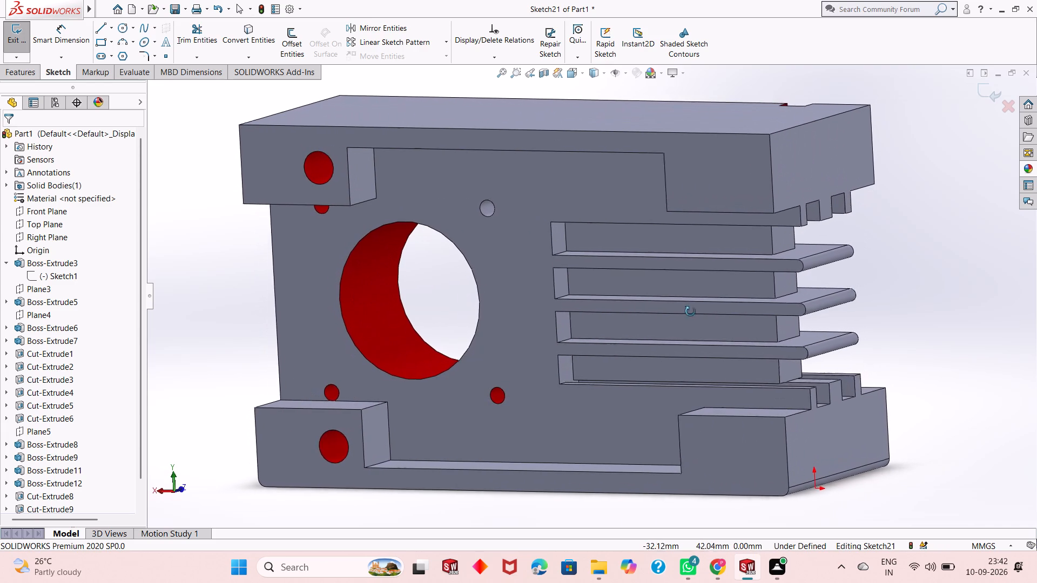
{"action": "middle_click_drag", "start_coordinate": [690, 311], "coordinate": [724, 300]}
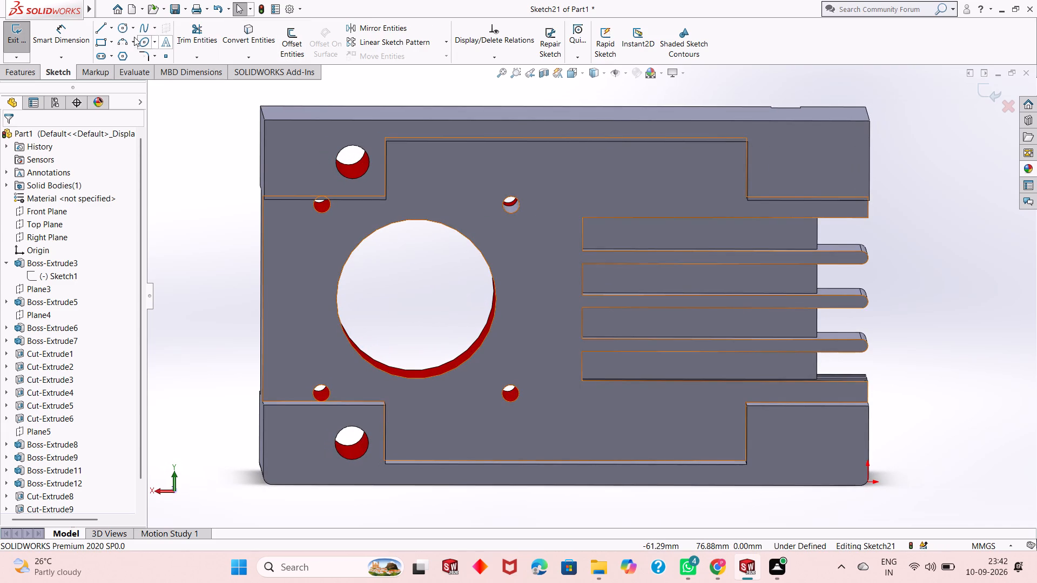
{"action": "left_click", "coordinate": [102, 29]}
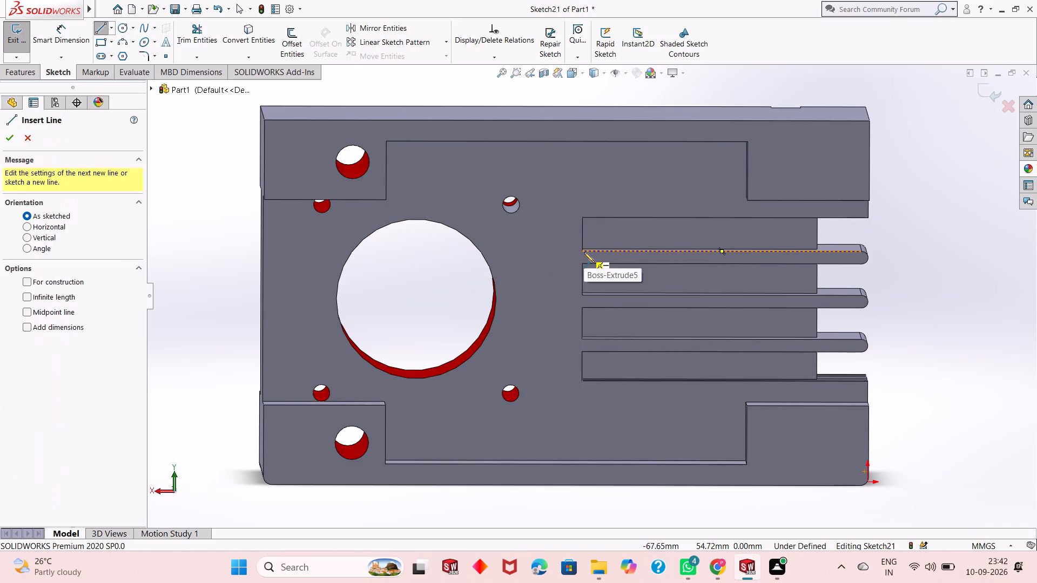
{"action": "key", "text": "Escape"}
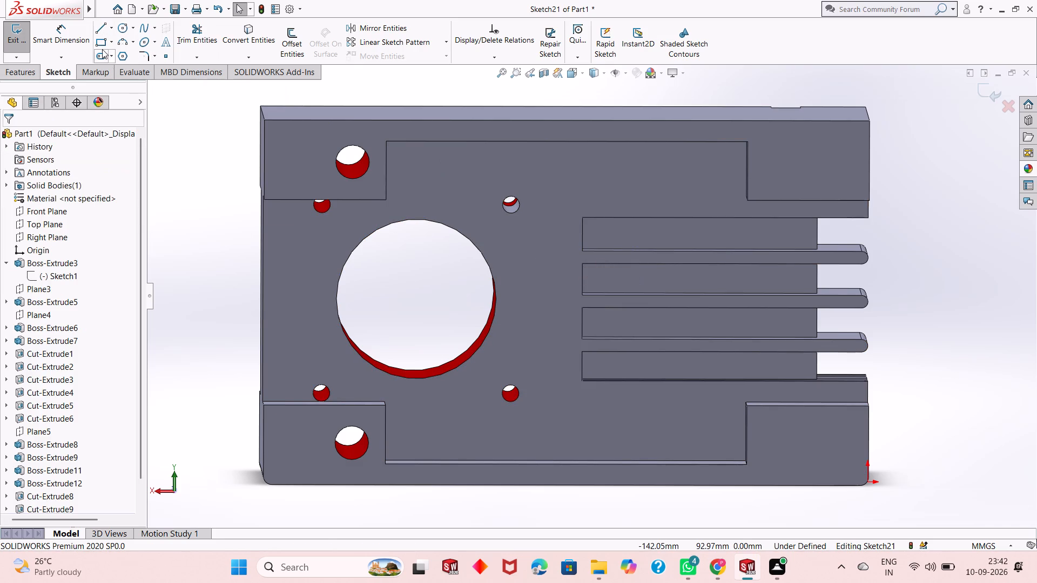
{"action": "left_click", "coordinate": [97, 38]}
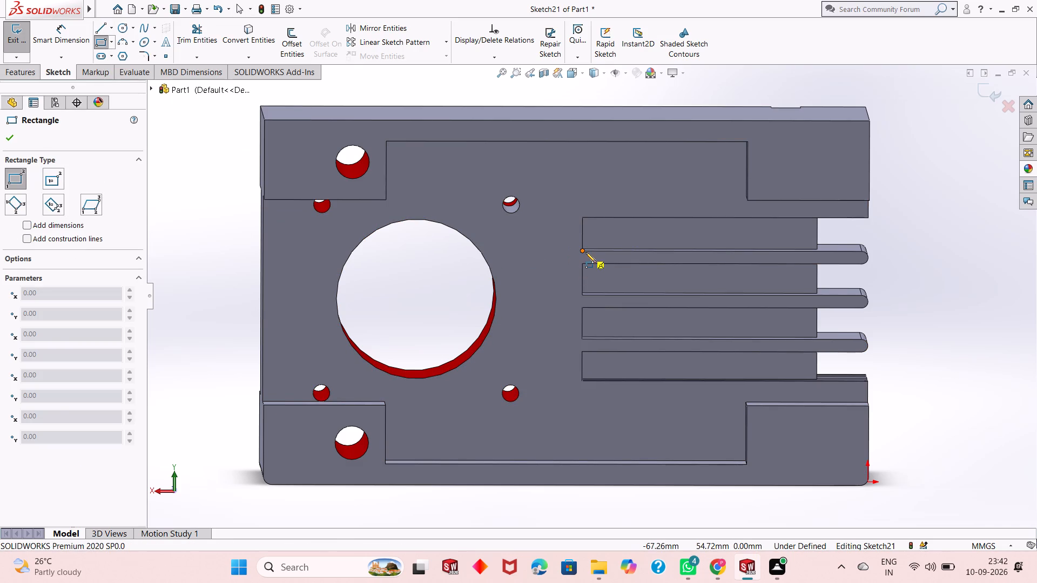
{"action": "left_click", "coordinate": [585, 252]}
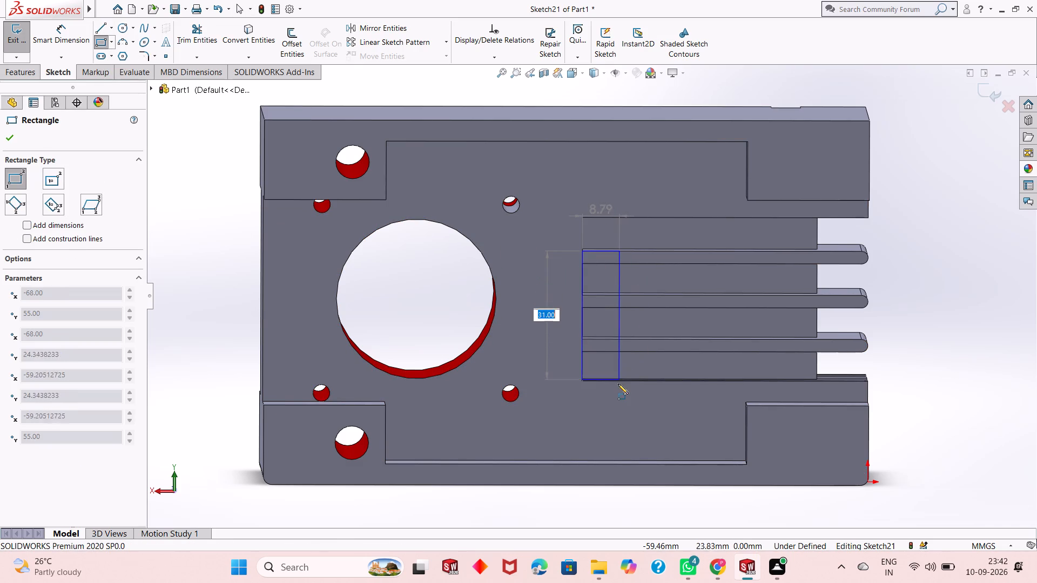
{"action": "left_click", "coordinate": [618, 383]}
{"action": "key", "text": "Escape"}
{"action": "key", "text": "Escape"}
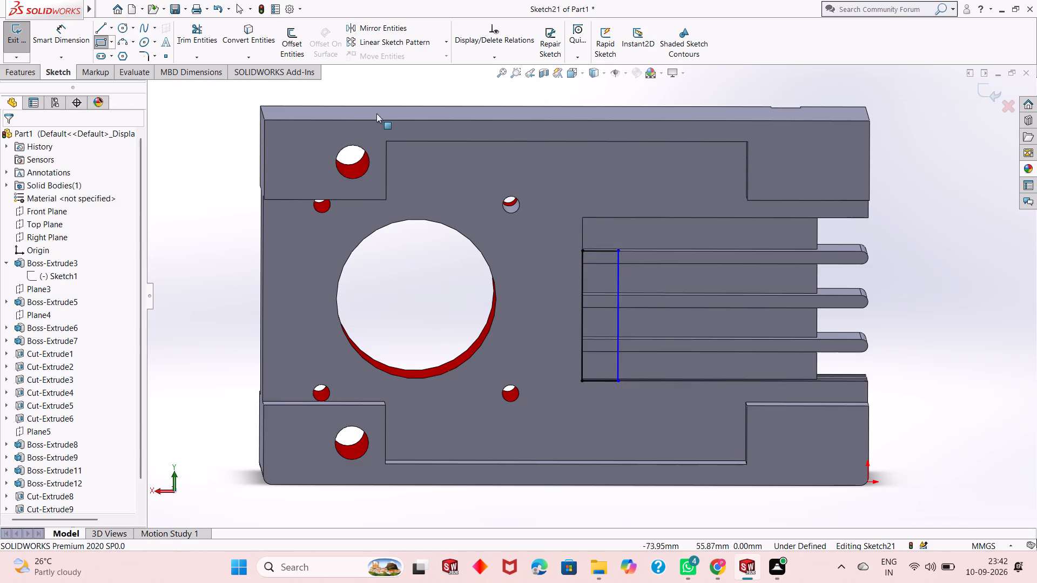
{"action": "key", "text": "Escape"}
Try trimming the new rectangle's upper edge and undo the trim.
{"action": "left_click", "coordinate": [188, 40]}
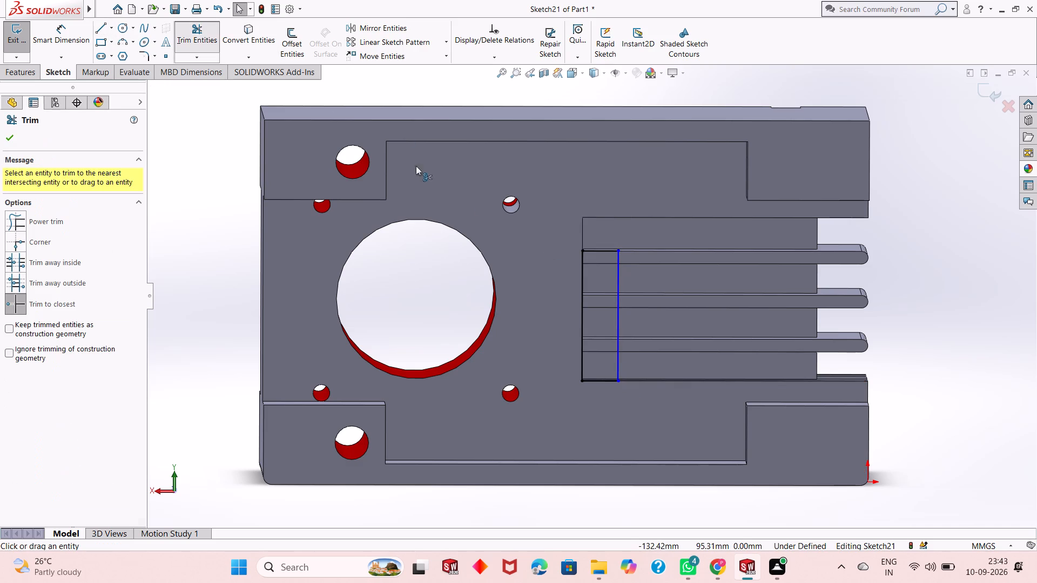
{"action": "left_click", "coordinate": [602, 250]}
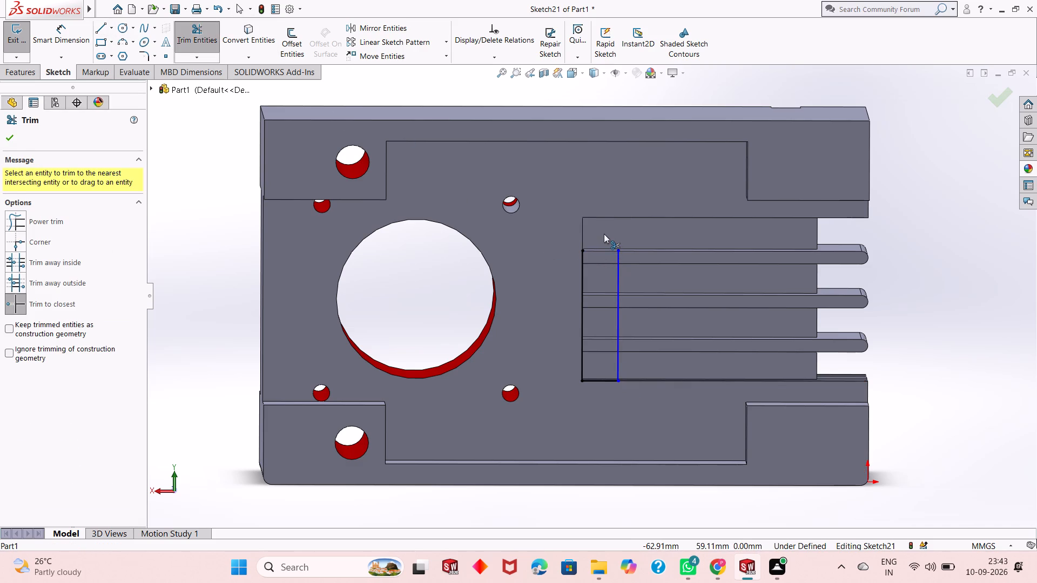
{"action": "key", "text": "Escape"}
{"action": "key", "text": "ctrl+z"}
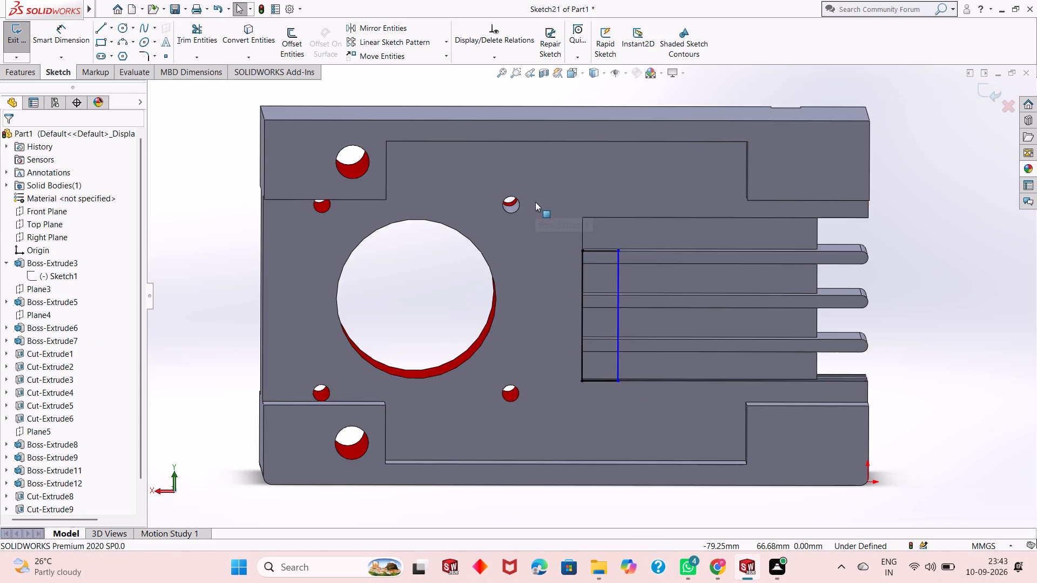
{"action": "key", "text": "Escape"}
Dimension the new rectangle's upper edge and set its width to 7 mm.
{"action": "left_click", "coordinate": [82, 40]}
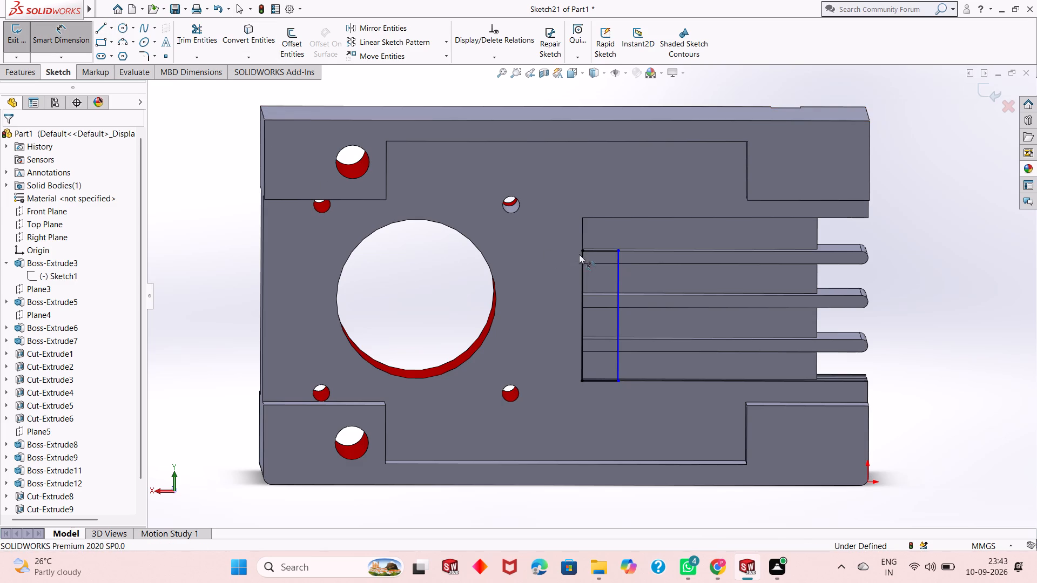
{"action": "left_click", "coordinate": [601, 253]}
{"action": "left_click", "coordinate": [603, 237]}
{"action": "key", "text": "7"}
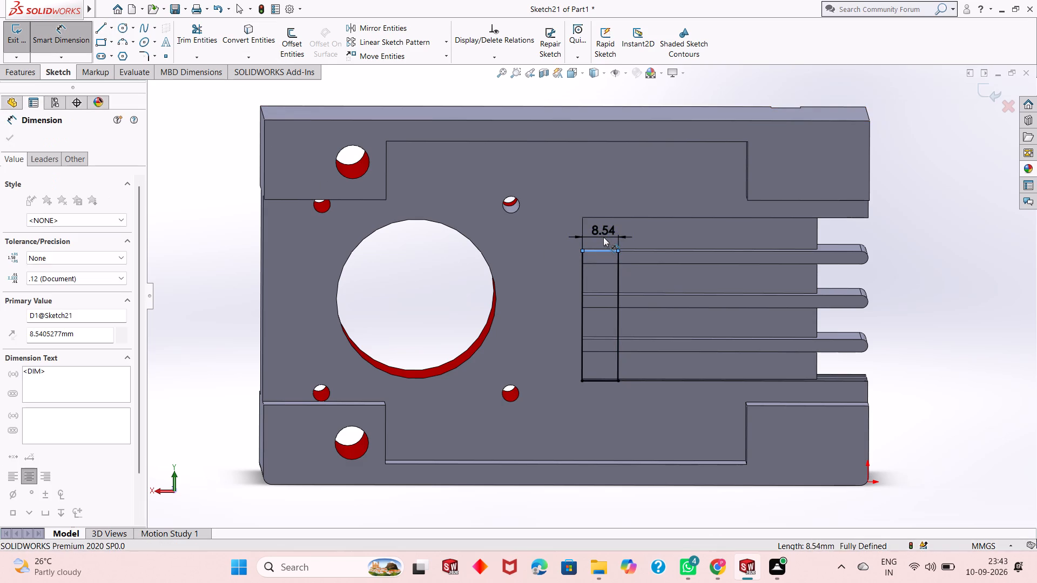
{"action": "key", "text": "Return"}
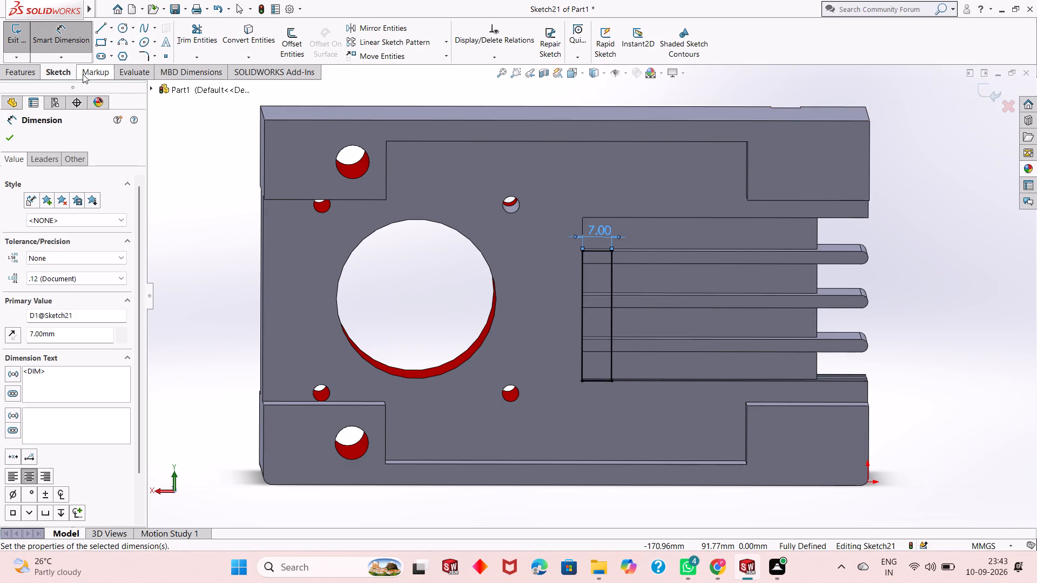
{"action": "left_click", "coordinate": [10, 138]}
Cut-extrude the 7 mm wide rectangle across the three ribs to a blind depth of 7 mm.
{"action": "left_click", "coordinate": [19, 77]}
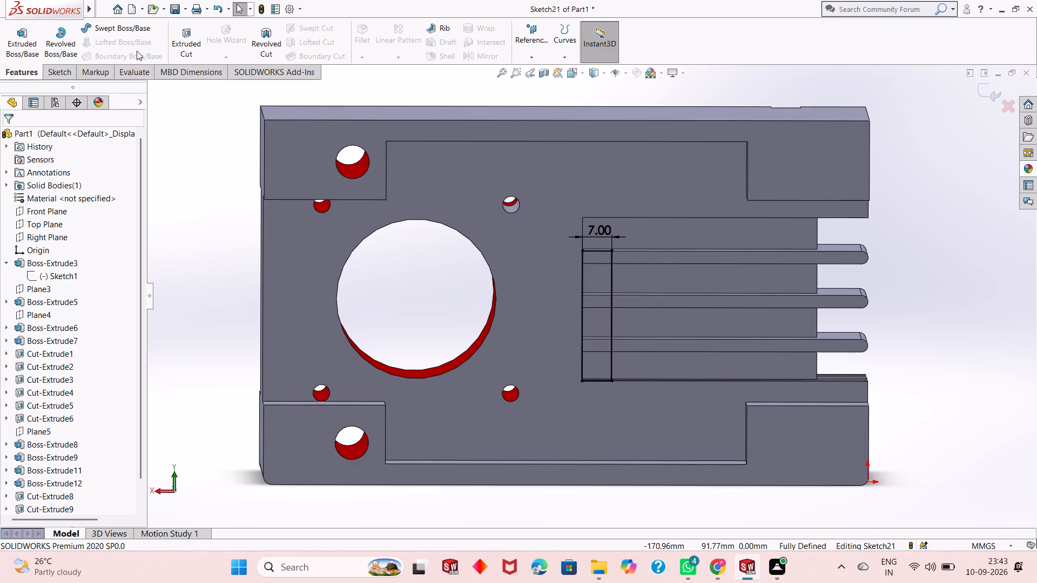
{"action": "left_click", "coordinate": [184, 44]}
{"action": "middle_click_drag", "start_coordinate": [664, 388], "coordinate": [663, 388]}
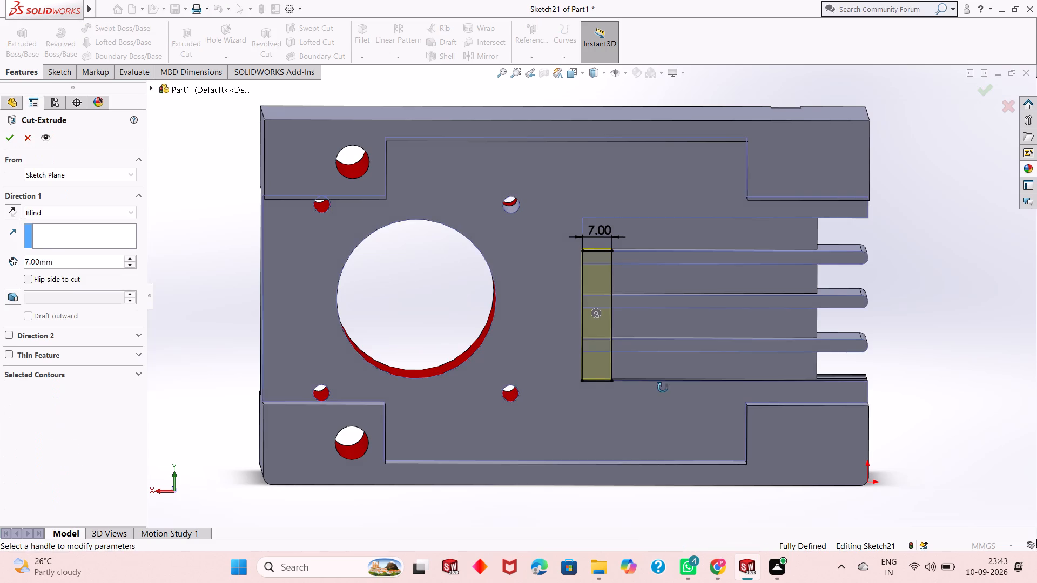
{"action": "middle_click_drag", "start_coordinate": [663, 388], "coordinate": [600, 400]}
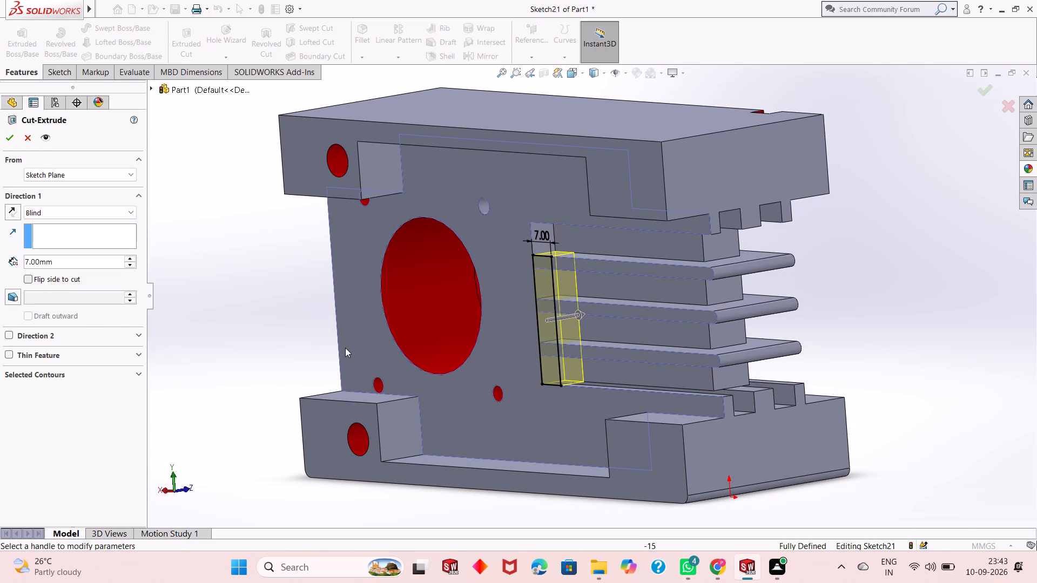
{"action": "middle_click_drag", "start_coordinate": [557, 404], "coordinate": [527, 401]}
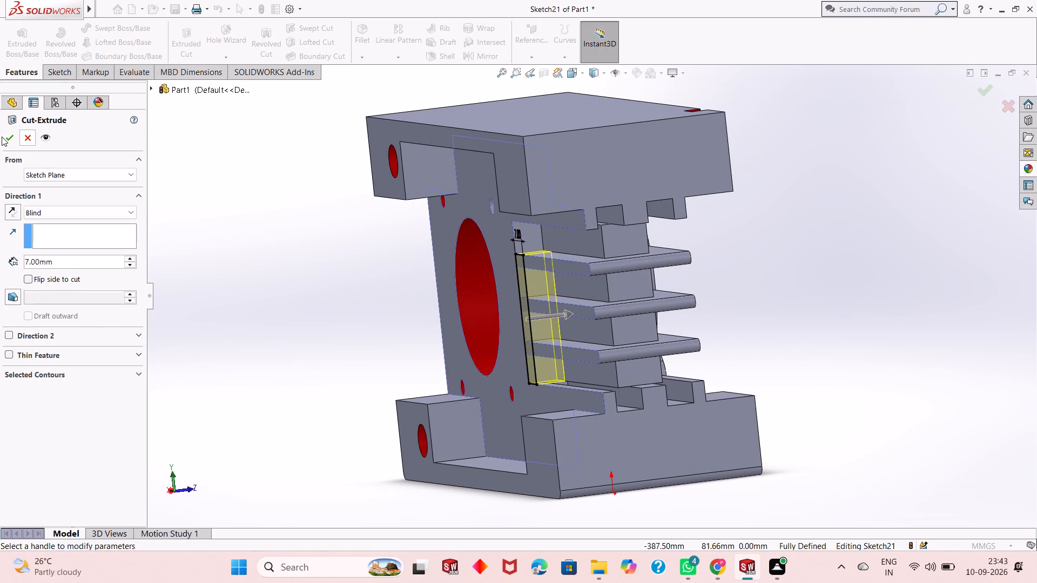
{"action": "left_click", "coordinate": [7, 138]}
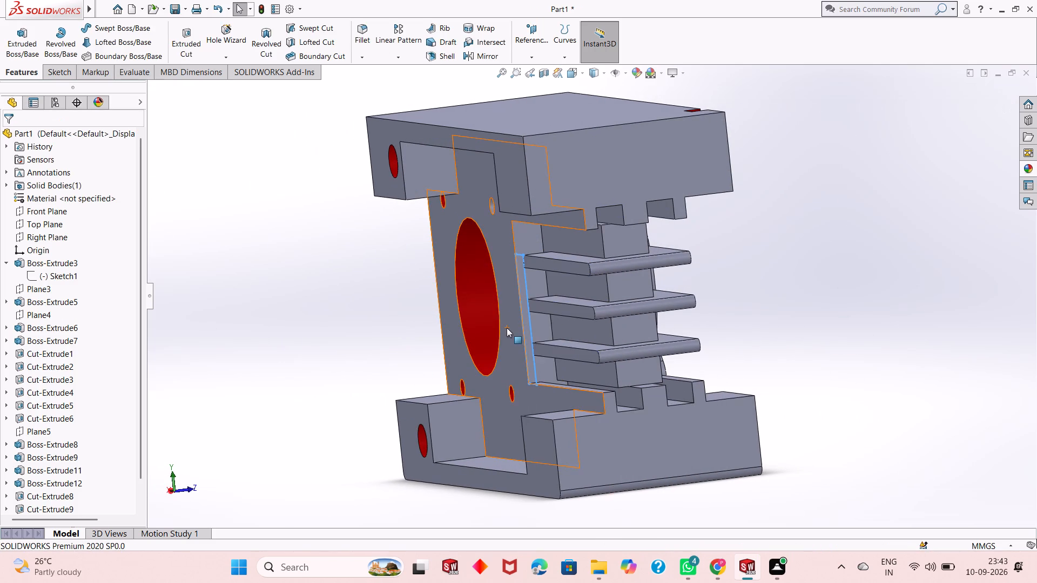
{"action": "middle_click_drag", "start_coordinate": [607, 324], "coordinate": [645, 314]}
{"action": "key", "text": "Escape"}
{"action": "key", "text": "Escape"}
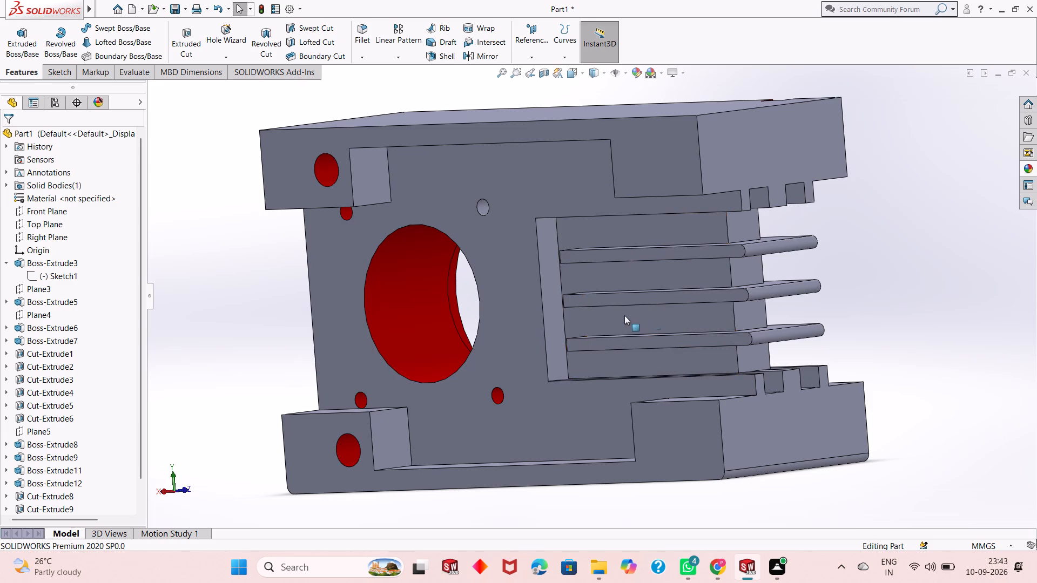
Apply the candy apple red painted appearance to the whole Boss-Extrude8 feature, the recessed block behind the ribs.
{"action": "middle_click_drag", "start_coordinate": [624, 316], "coordinate": [689, 310]}
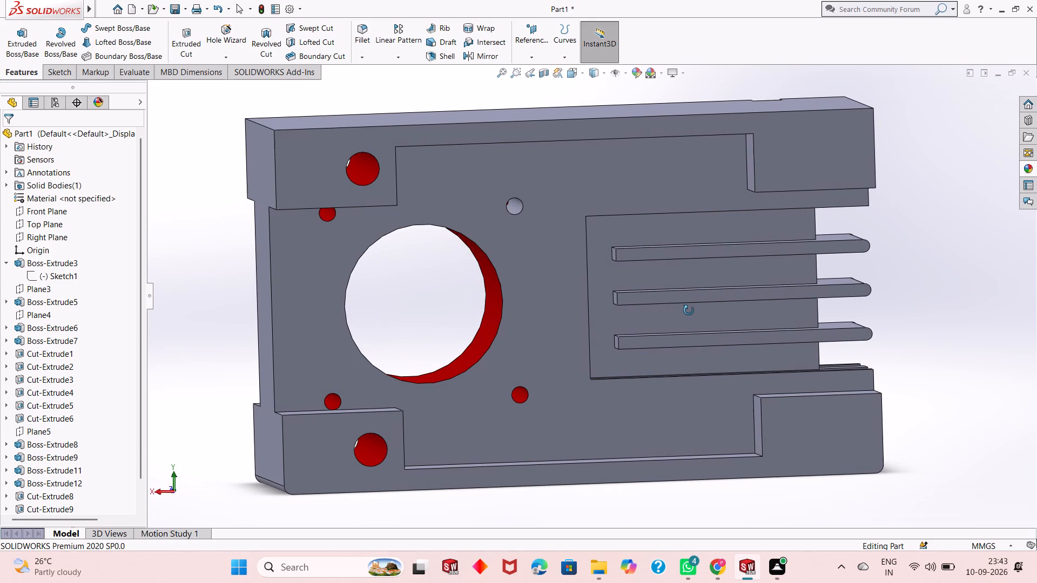
{"action": "middle_click_drag", "start_coordinate": [689, 310], "coordinate": [502, 320]}
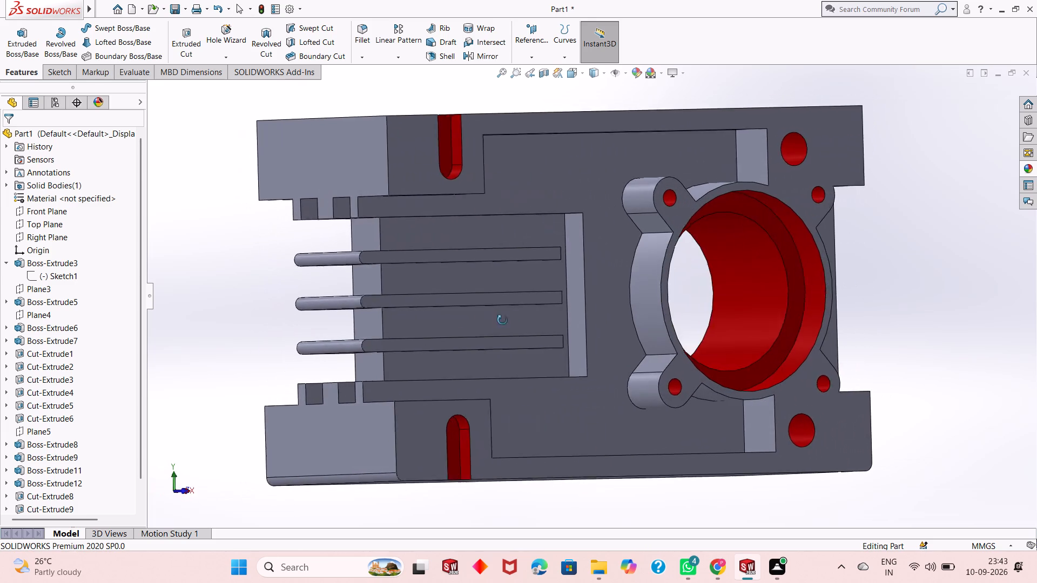
{"action": "middle_click_drag", "start_coordinate": [502, 320], "coordinate": [463, 324]}
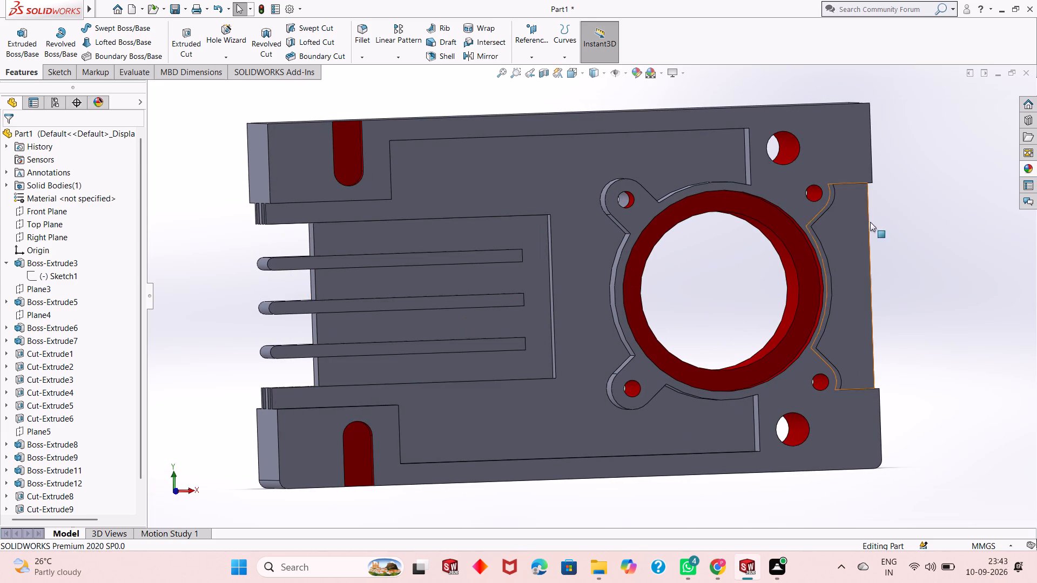
{"action": "left_click", "coordinate": [1032, 168]}
{"action": "scroll", "coordinate": [409, 347], "scroll_direction": "up", "scroll_amount": 1}
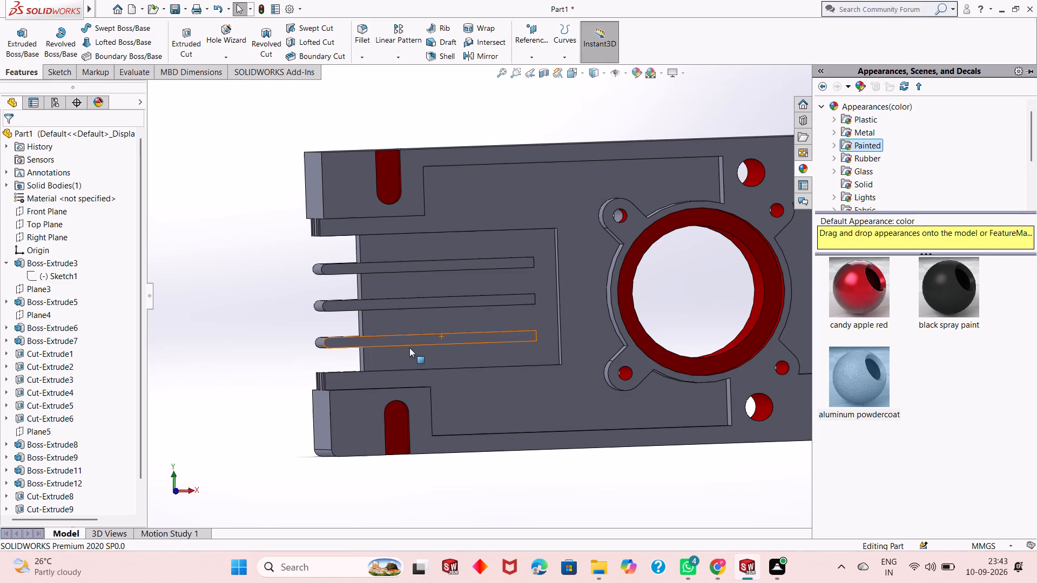
{"action": "middle_click_drag", "start_coordinate": [409, 348], "coordinate": [424, 361]}
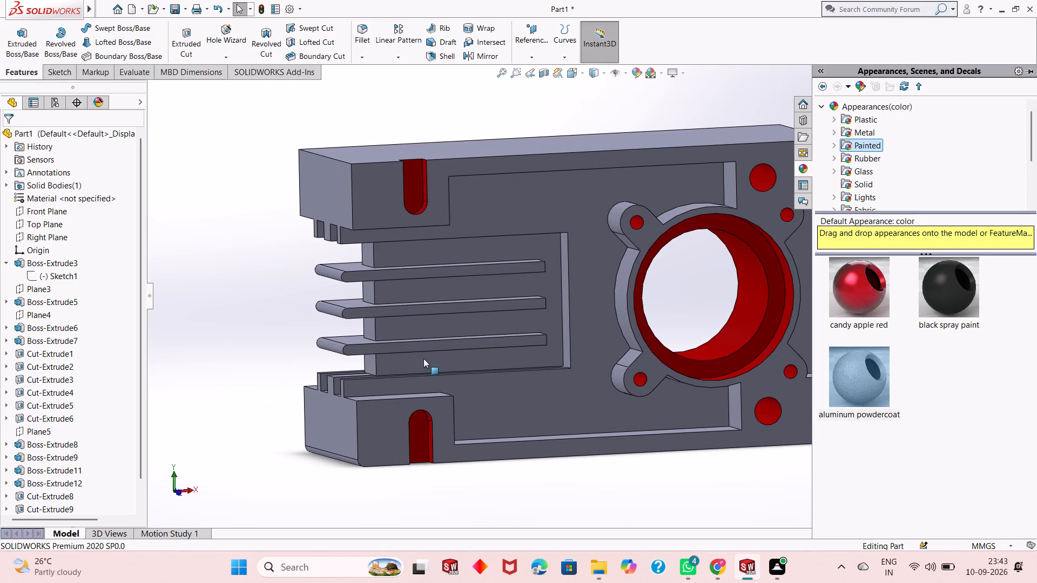
{"action": "left_click_drag", "start_coordinate": [872, 294], "coordinate": [522, 253]}
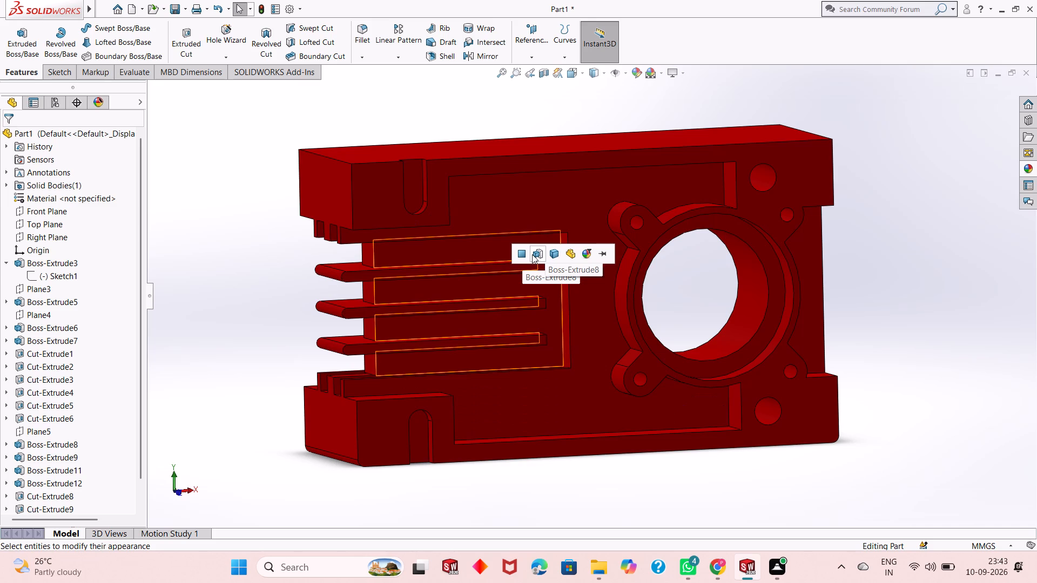
{"action": "left_click", "coordinate": [532, 254]}
{"action": "key", "text": "Escape"}
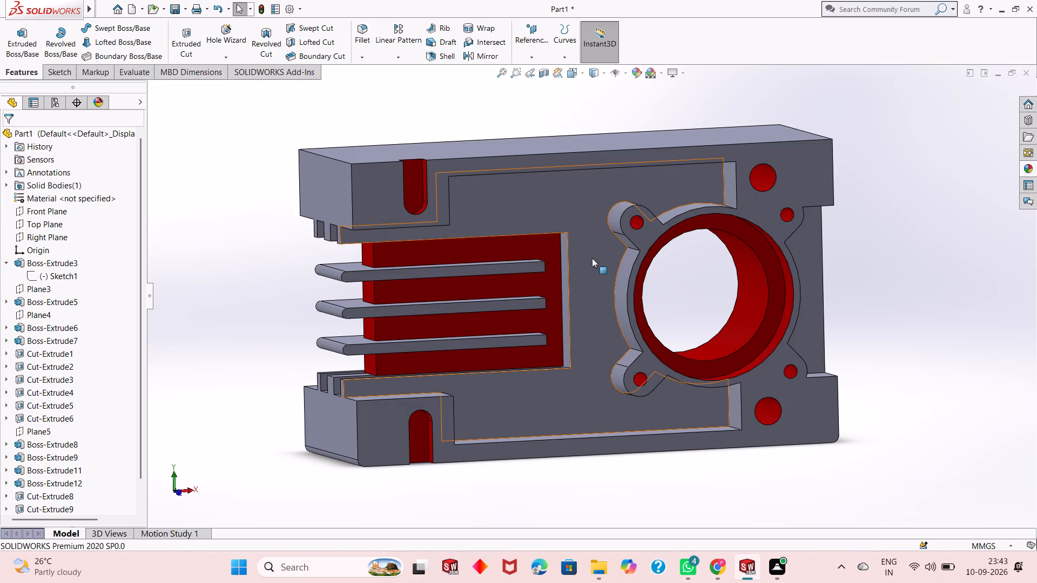
Apply candy apple red to two wall faces of the rib recess: the end wall nearest the bore and the lower side wall.
{"action": "middle_click_drag", "start_coordinate": [593, 282], "coordinate": [602, 283]}
{"action": "left_click", "coordinate": [1033, 171]}
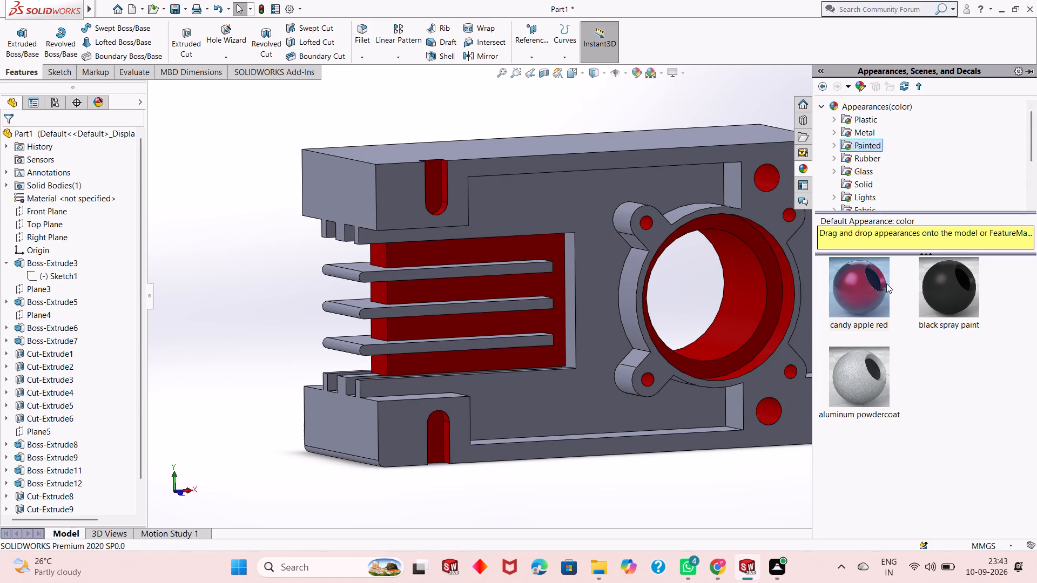
{"action": "left_click_drag", "start_coordinate": [886, 283], "coordinate": [571, 312]}
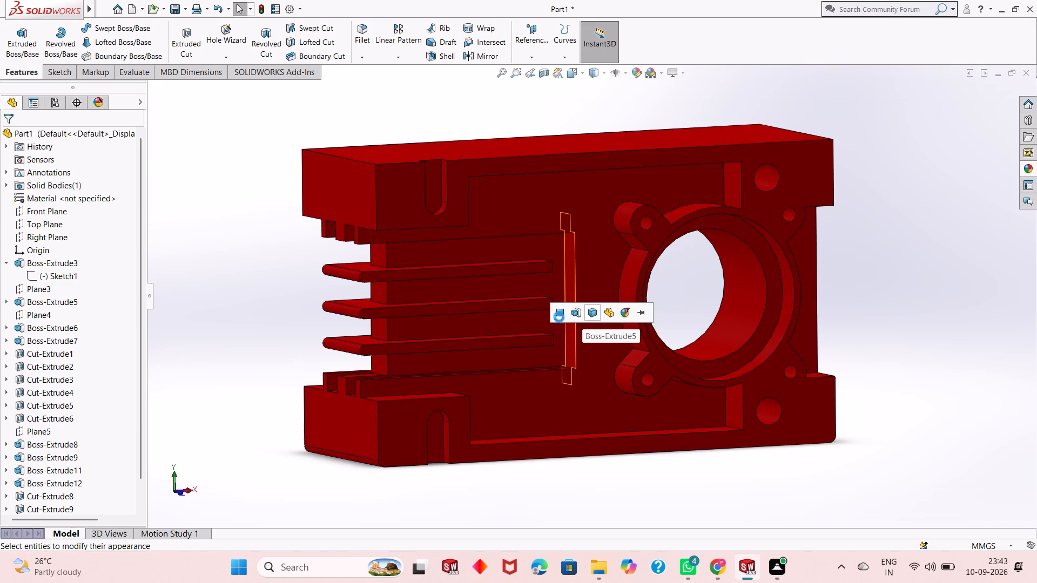
{"action": "left_click", "coordinate": [558, 317]}
{"action": "key", "text": "Escape"}
{"action": "middle_click_drag", "start_coordinate": [580, 294], "coordinate": [588, 325]}
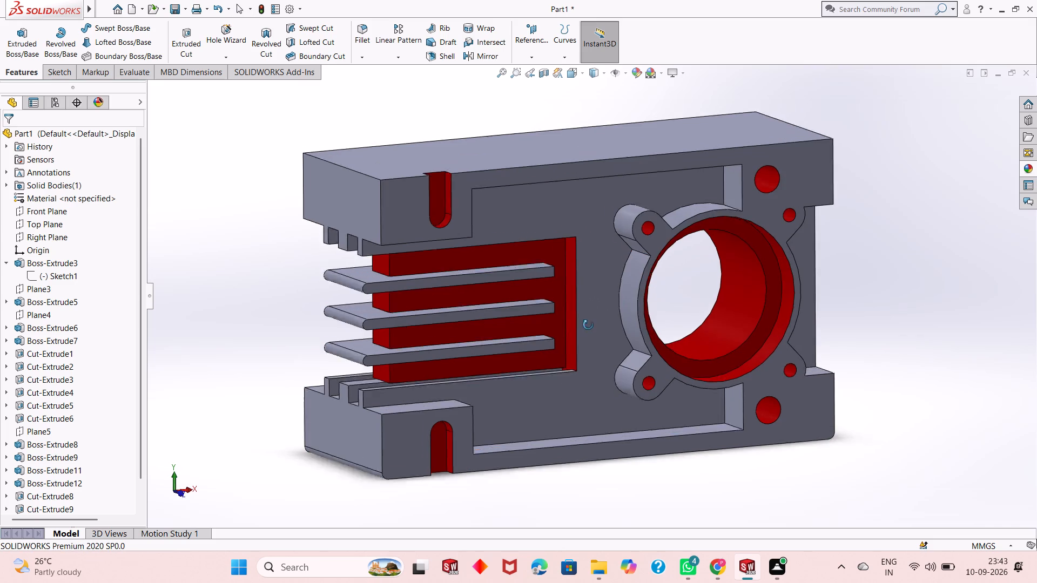
{"action": "middle_click_drag", "start_coordinate": [588, 325], "coordinate": [595, 347]}
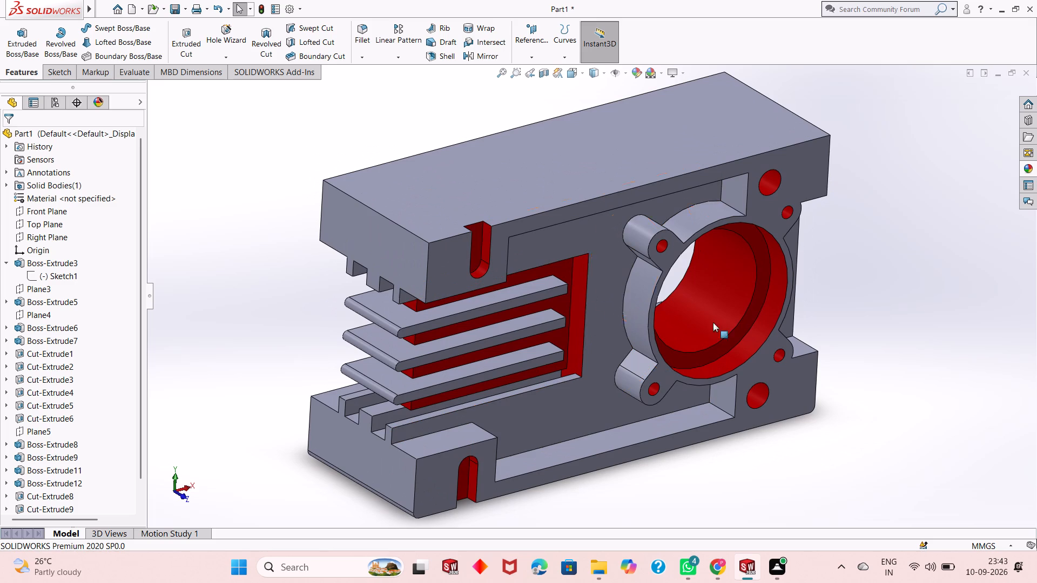
{"action": "left_click", "coordinate": [1022, 170]}
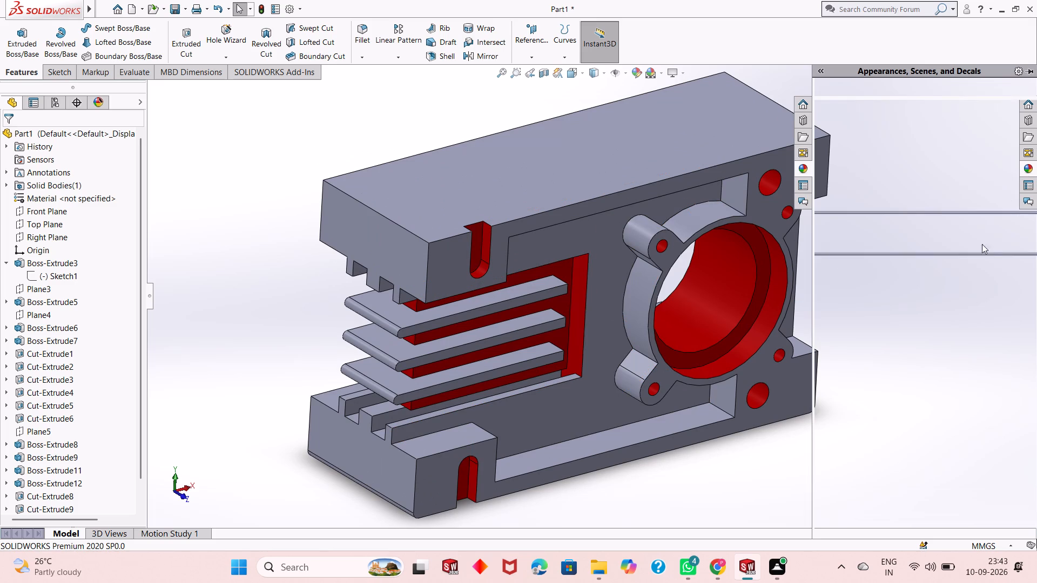
{"action": "left_click_drag", "start_coordinate": [874, 295], "coordinate": [526, 390]}
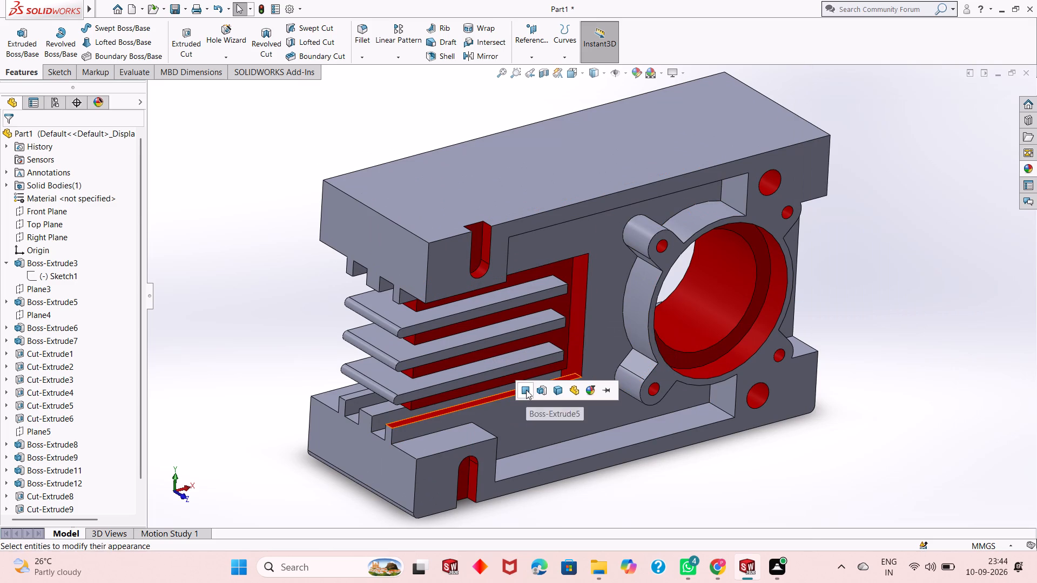
{"action": "left_click", "coordinate": [526, 390]}
Apply candy apple red to the whole Boss-Extrude9 feature that forms the ribs.
{"action": "left_click", "coordinate": [1025, 166]}
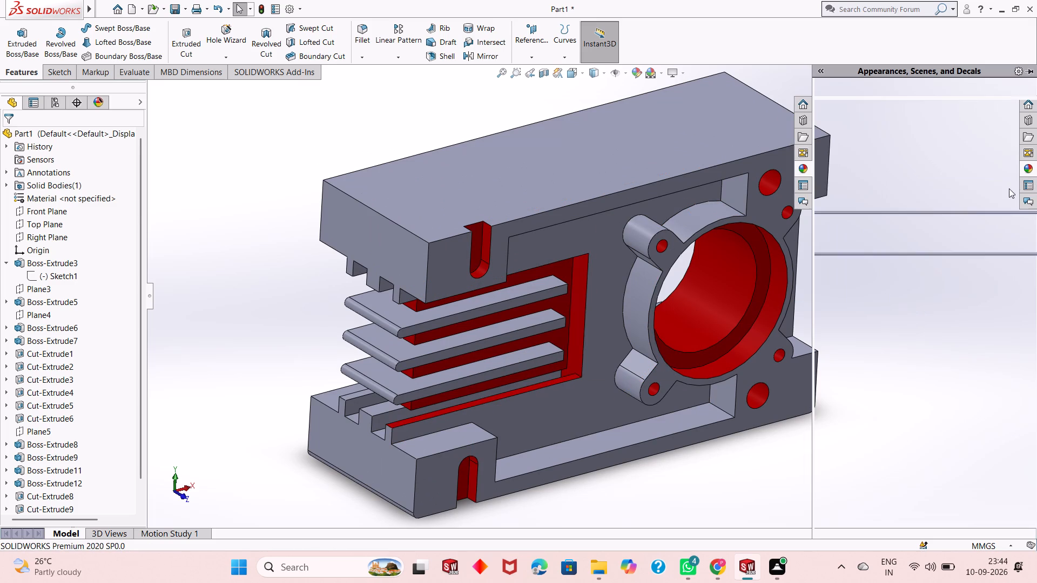
{"action": "left_click_drag", "start_coordinate": [866, 297], "coordinate": [478, 381]}
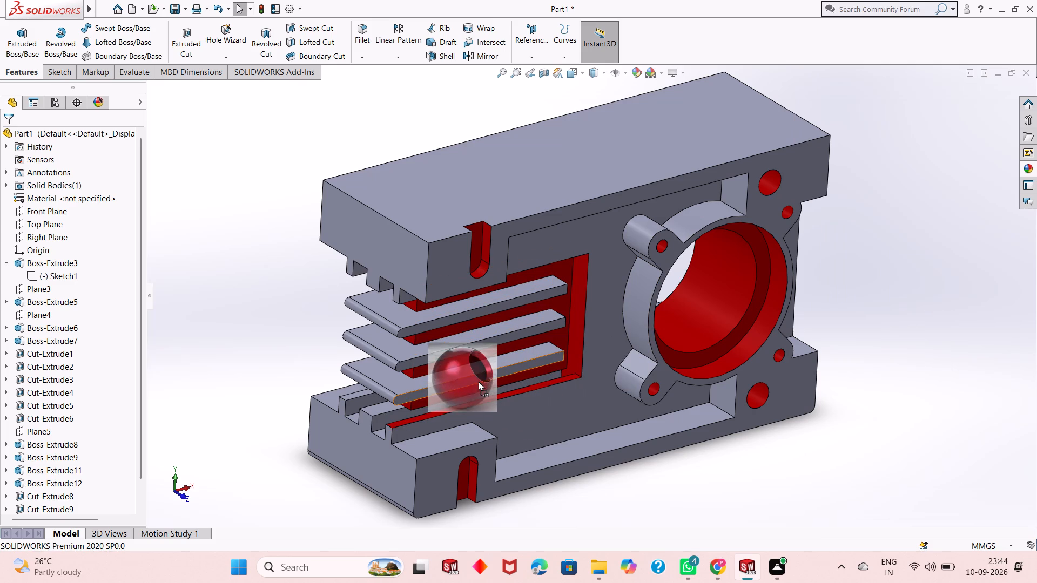
{"action": "left_click_drag", "start_coordinate": [478, 381], "coordinate": [469, 374]}
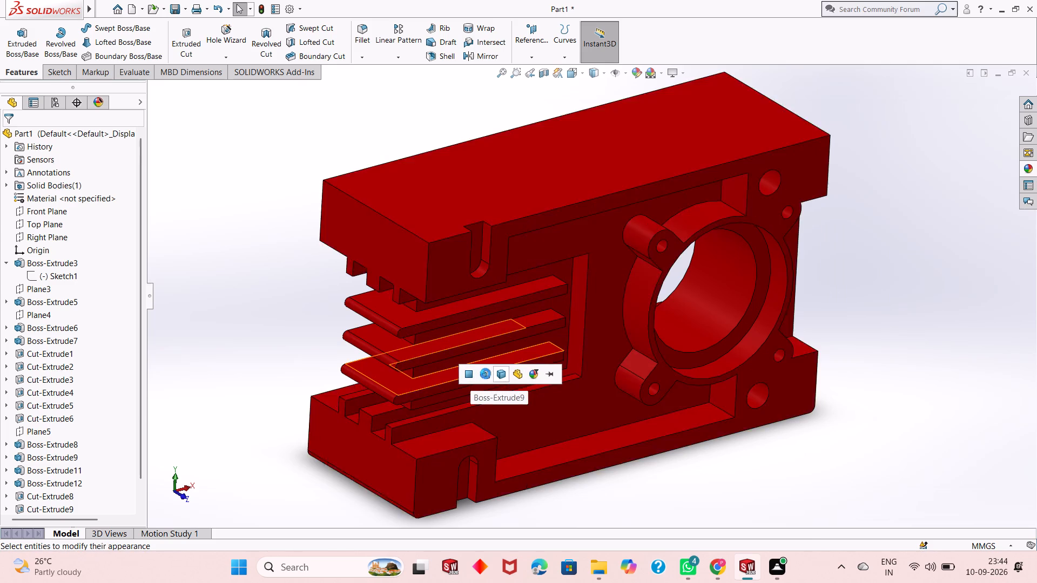
{"action": "left_click", "coordinate": [484, 374]}
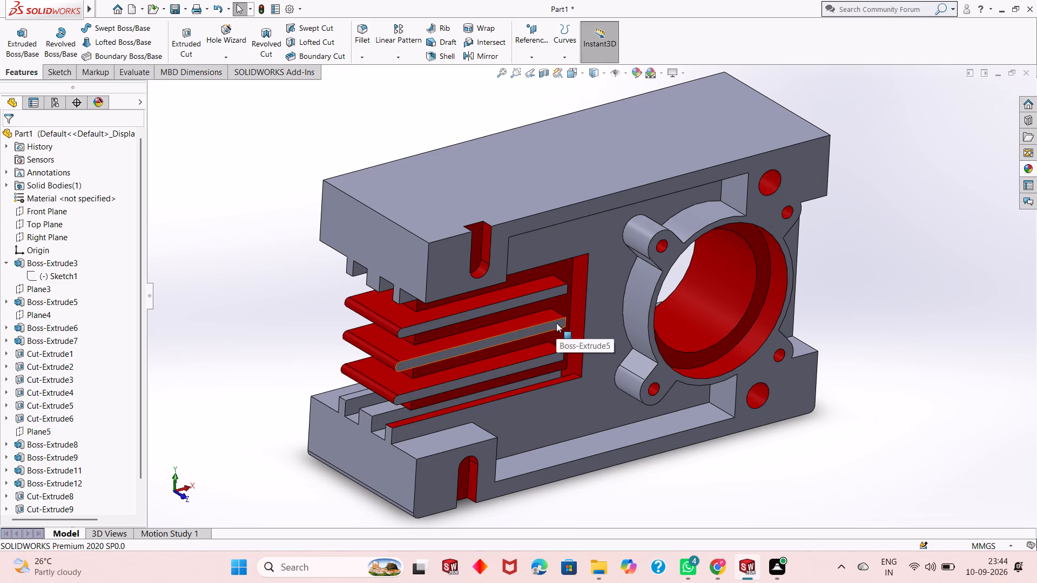
Apply candy apple red individually to the narrow front faces of the upper, middle and lower ribs.
{"action": "left_click", "coordinate": [1028, 167]}
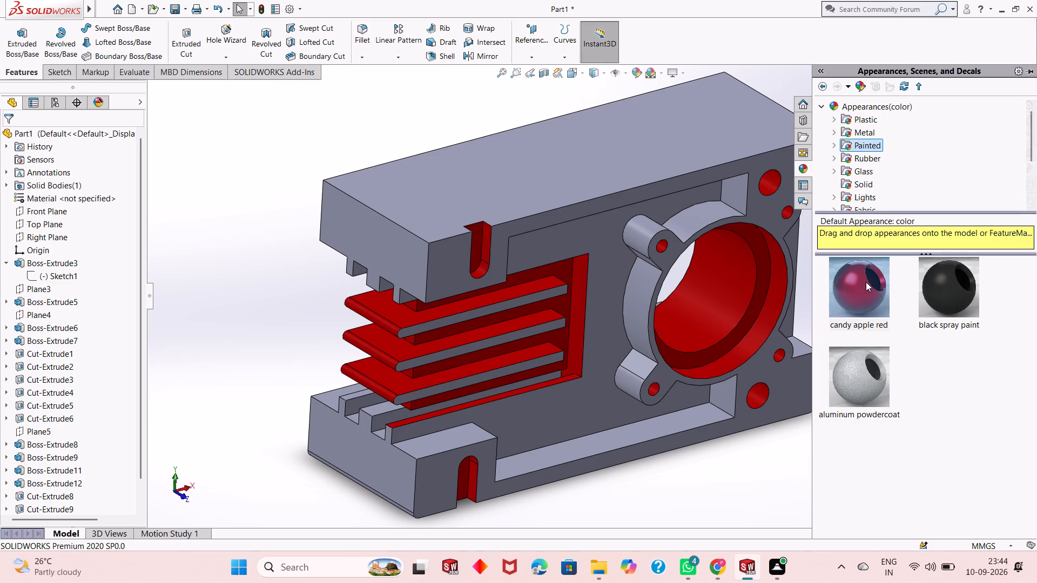
{"action": "left_click_drag", "start_coordinate": [866, 282], "coordinate": [484, 311]}
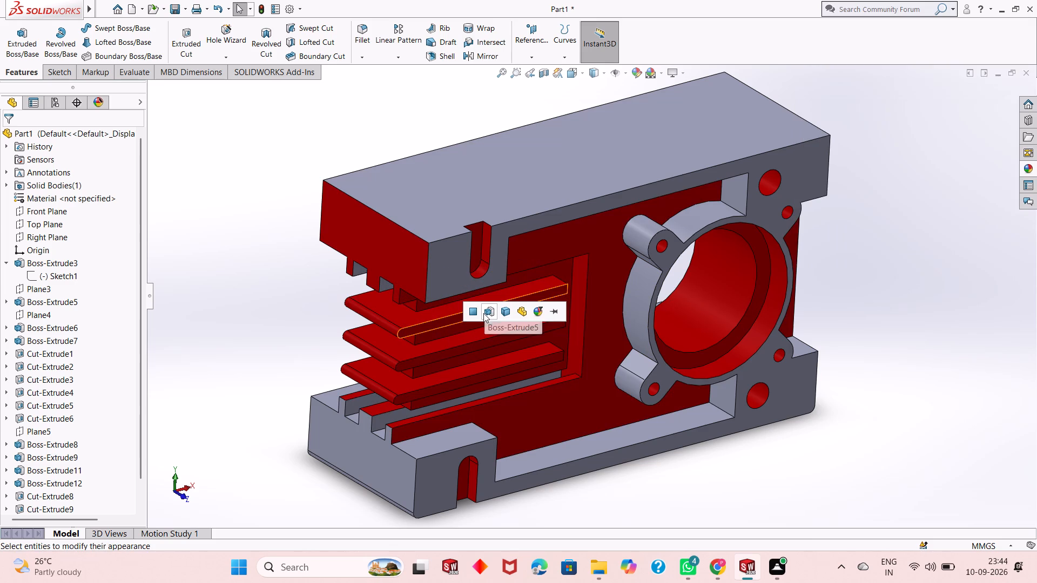
{"action": "left_click", "coordinate": [473, 314]}
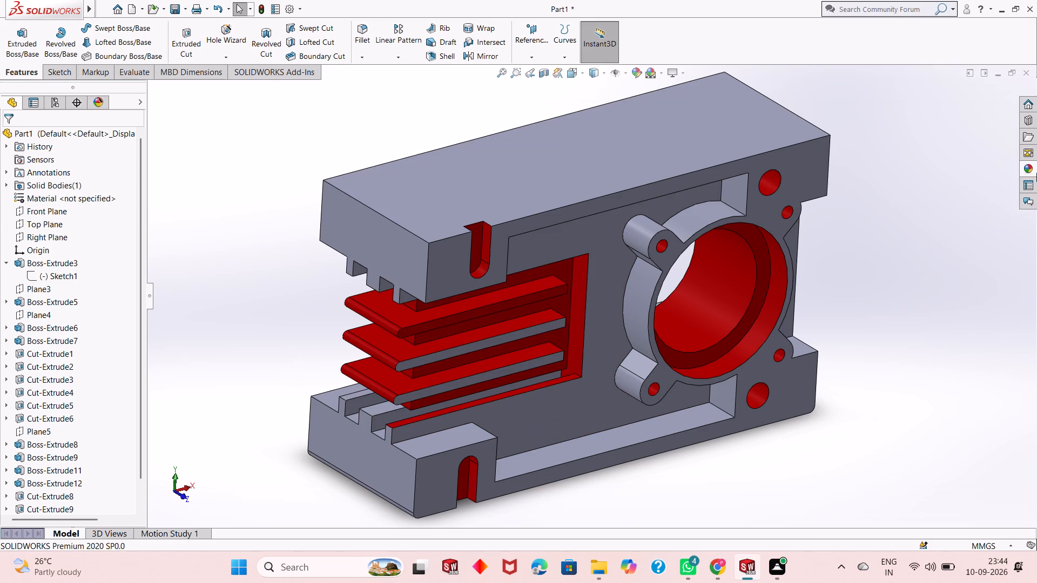
{"action": "left_click", "coordinate": [1032, 168]}
{"action": "left_click_drag", "start_coordinate": [853, 286], "coordinate": [486, 337]}
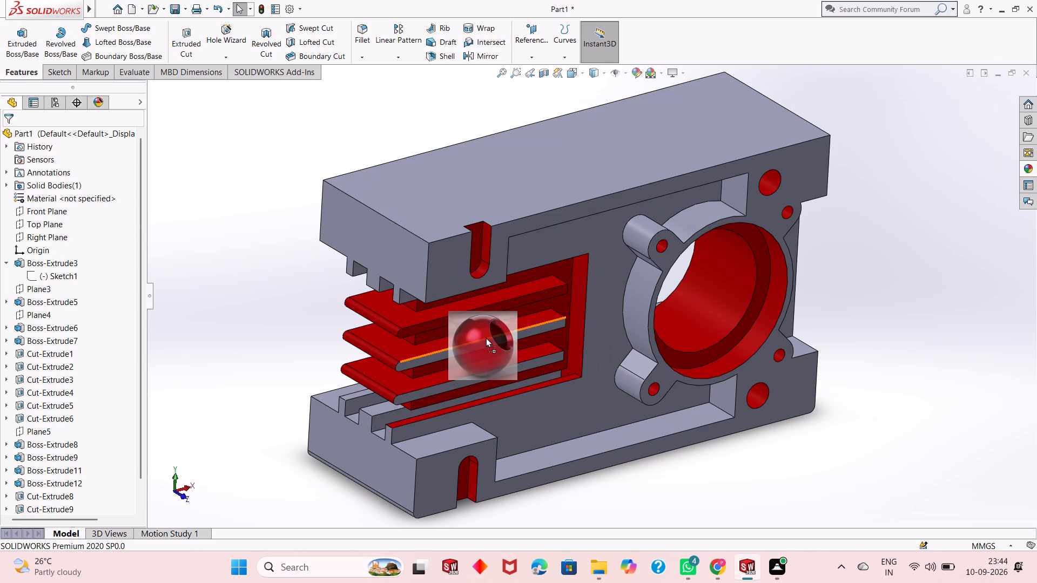
{"action": "left_click_drag", "start_coordinate": [486, 337], "coordinate": [482, 343]}
{"action": "left_click", "coordinate": [482, 345]}
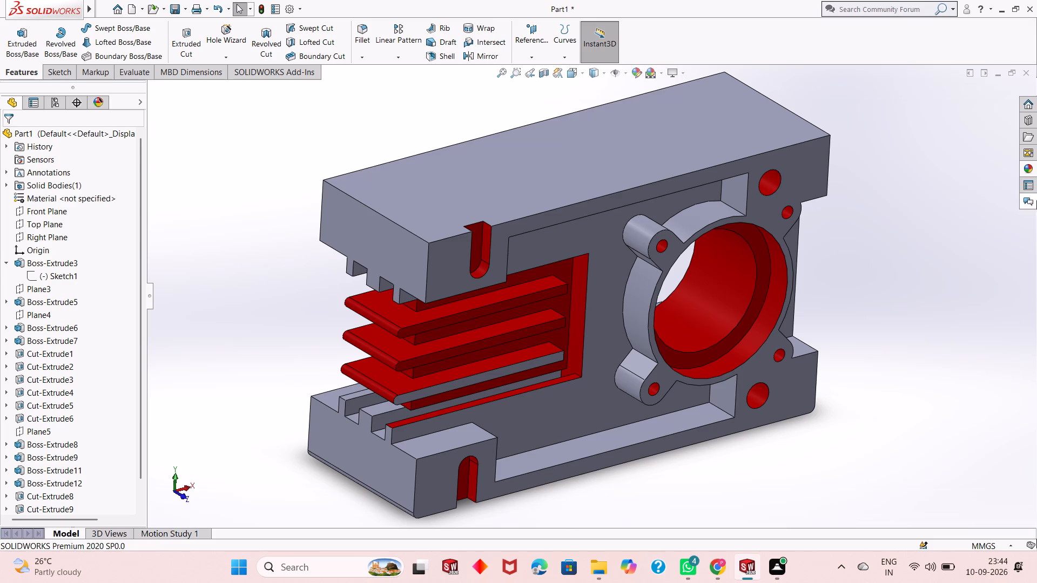
{"action": "left_click", "coordinate": [1027, 172]}
{"action": "left_click_drag", "start_coordinate": [861, 292], "coordinate": [628, 357]}
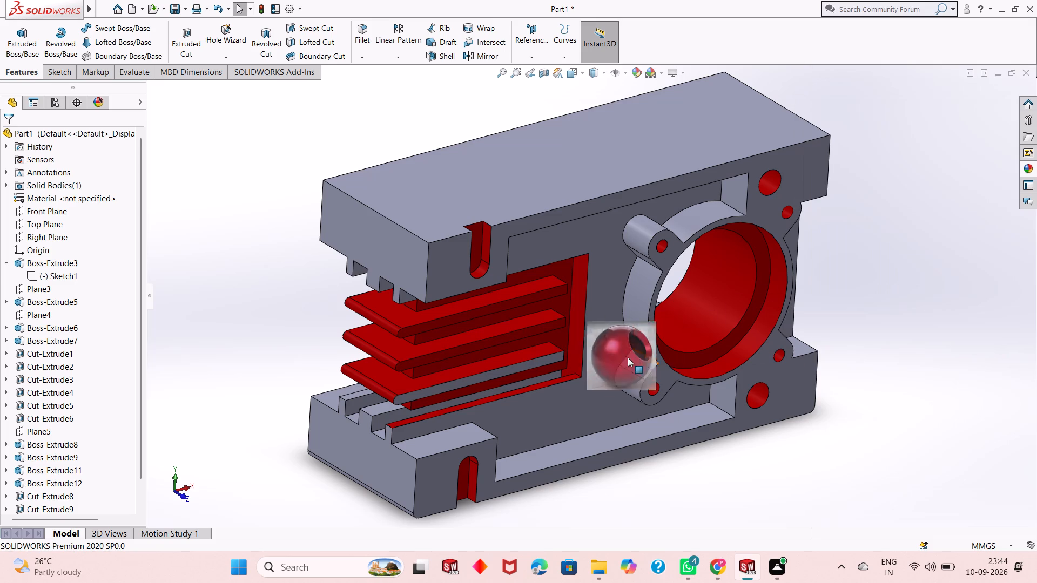
{"action": "left_click_drag", "start_coordinate": [628, 357], "coordinate": [508, 369]}
{"action": "left_click", "coordinate": [508, 369]}
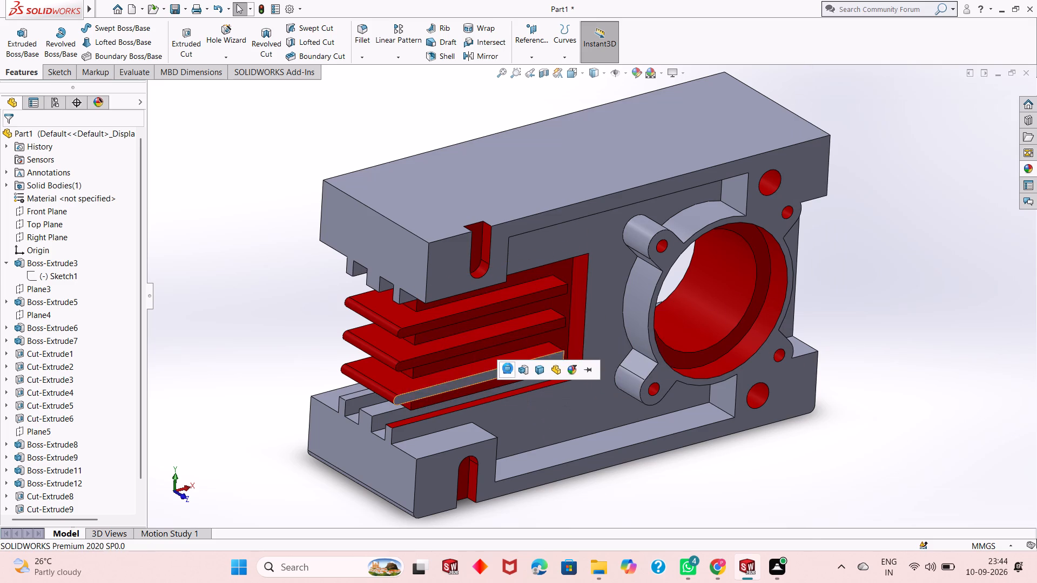
Apply candy apple red to the floor and both side walls of the lower Cut-Extrude6 groove nearest the bore's flange side.
{"action": "middle_click_drag", "start_coordinate": [521, 405], "coordinate": [484, 358]}
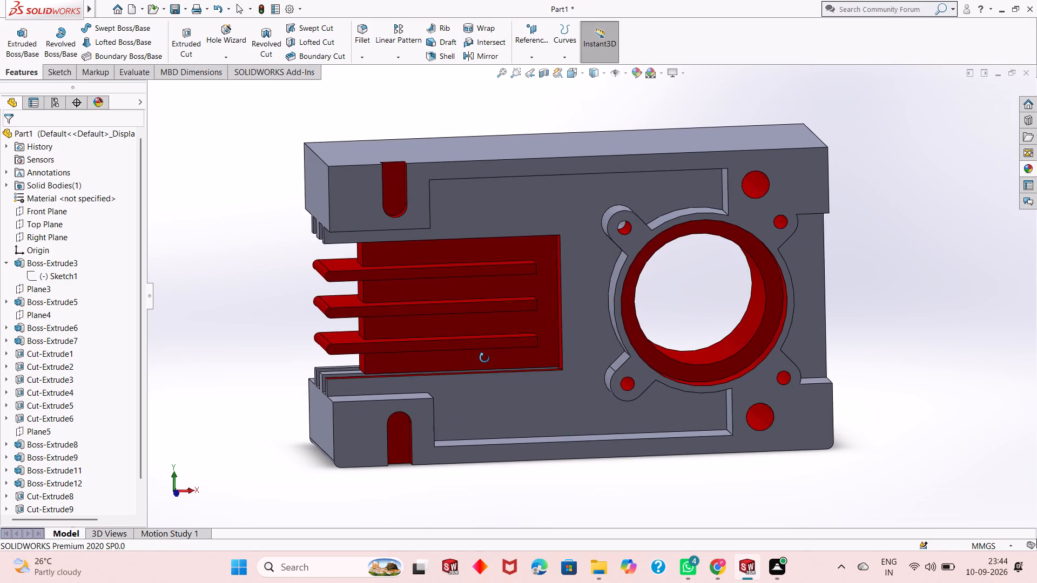
{"action": "middle_click_drag", "start_coordinate": [484, 358], "coordinate": [483, 358]}
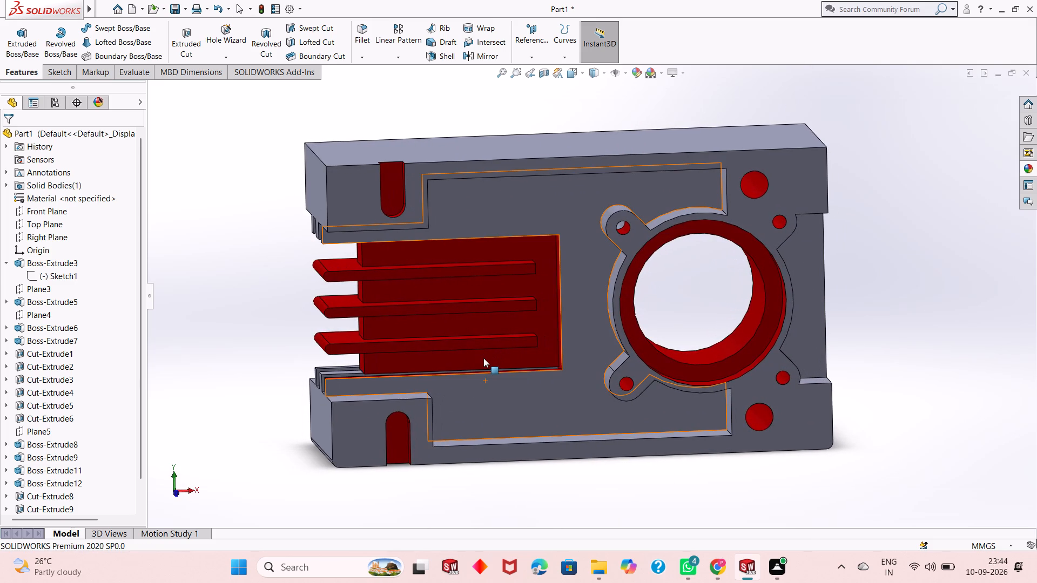
{"action": "middle_click_drag", "start_coordinate": [466, 281], "coordinate": [484, 281]}
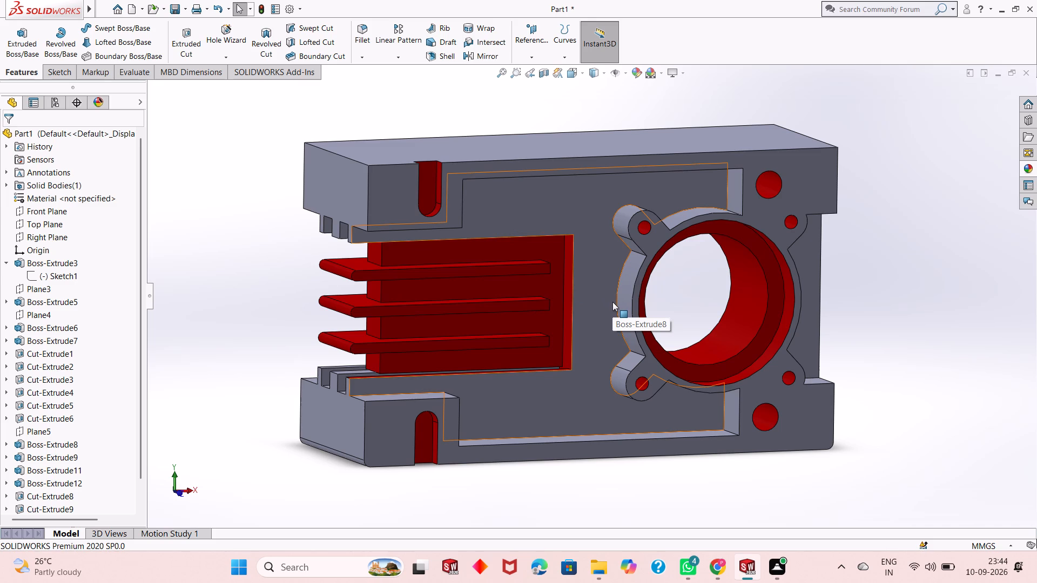
{"action": "middle_click_drag", "start_coordinate": [427, 318], "coordinate": [481, 347]}
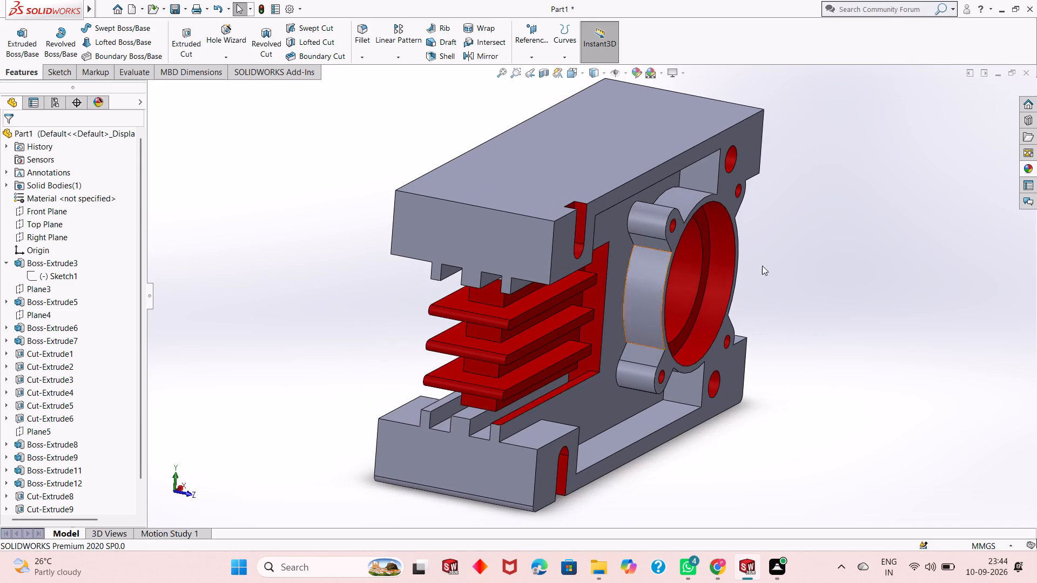
{"action": "left_click", "coordinate": [1028, 168]}
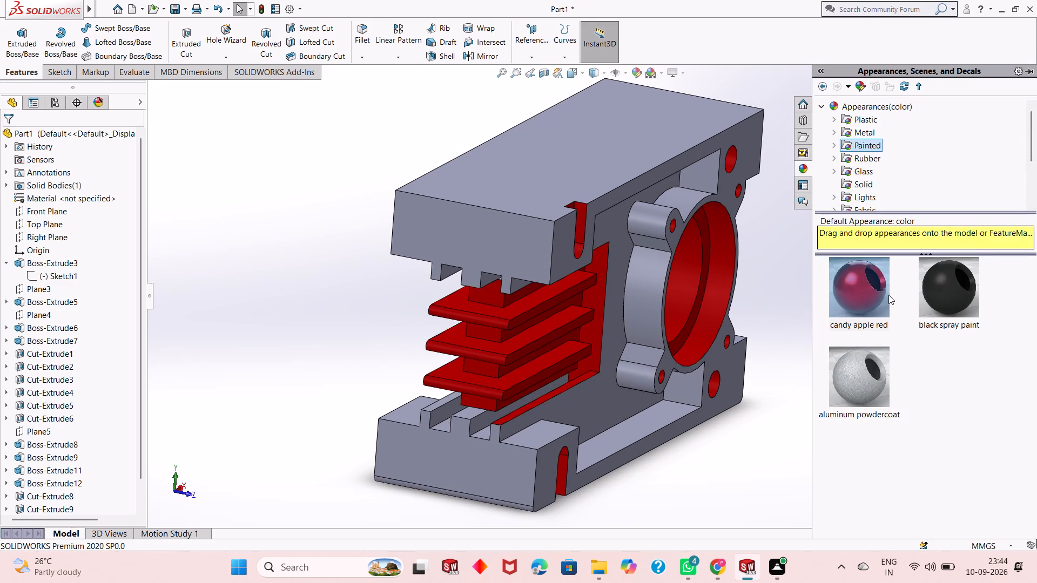
{"action": "left_click_drag", "start_coordinate": [863, 288], "coordinate": [826, 315]}
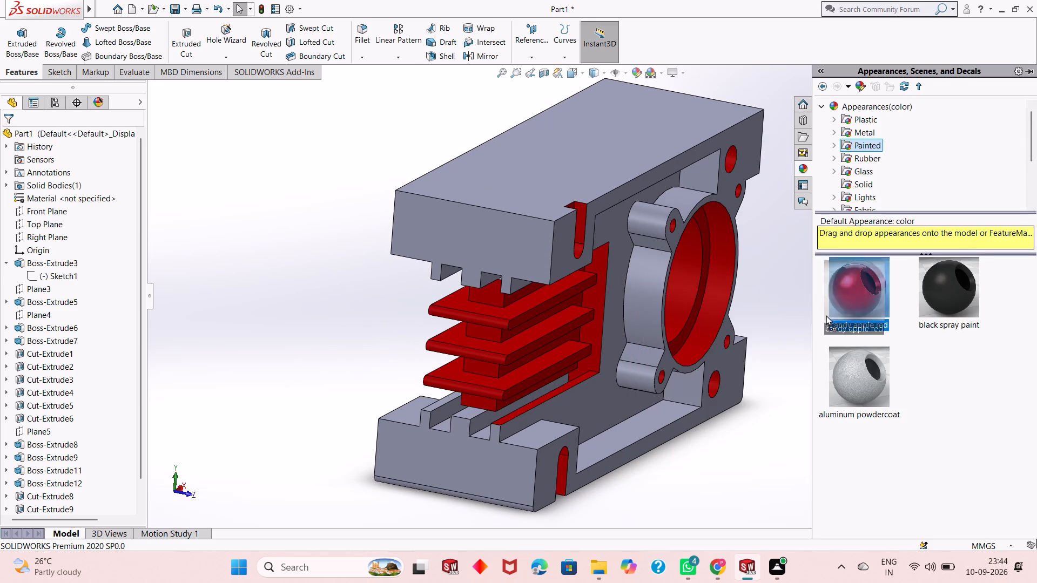
{"action": "left_click_drag", "start_coordinate": [826, 315], "coordinate": [479, 430]}
{"action": "left_click", "coordinate": [479, 430]}
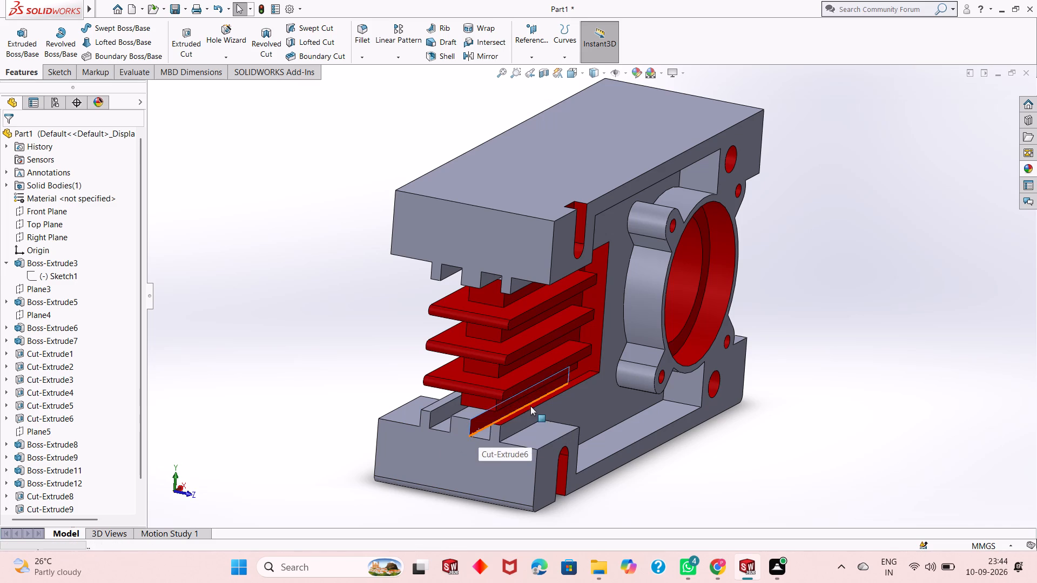
{"action": "left_click", "coordinate": [1026, 165]}
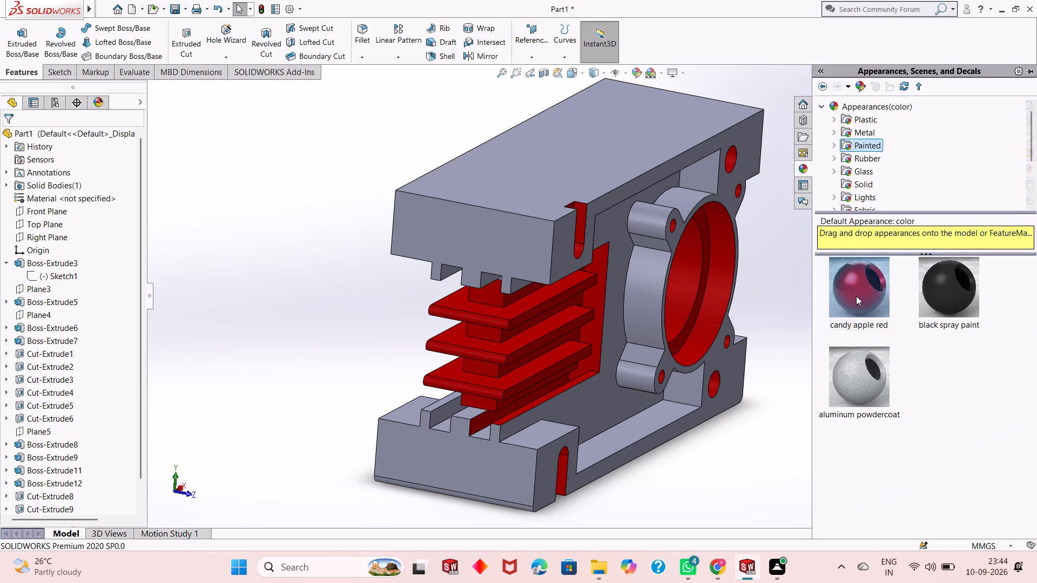
{"action": "left_click_drag", "start_coordinate": [856, 296], "coordinate": [442, 442]}
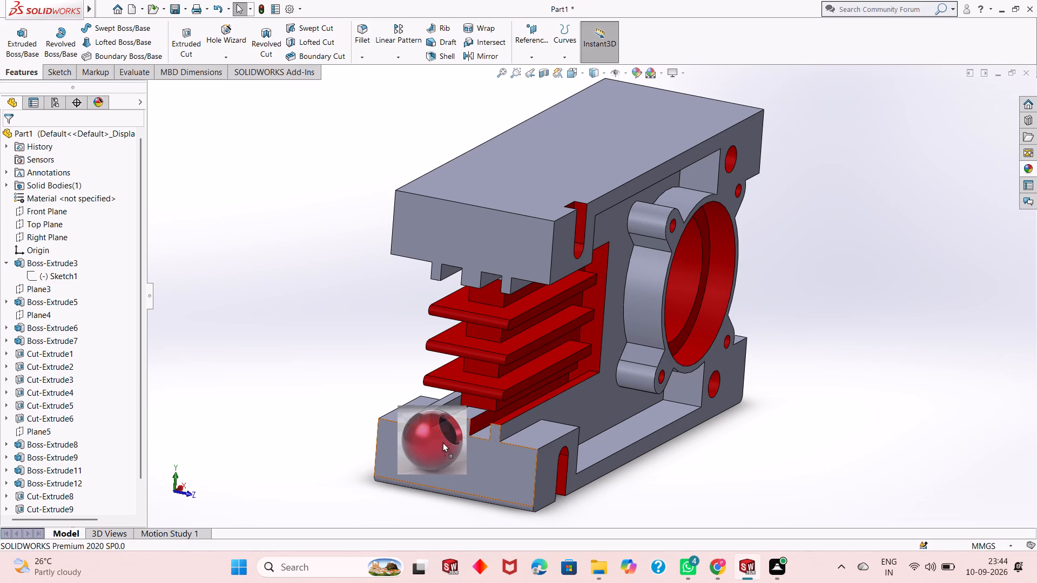
{"action": "left_click_drag", "start_coordinate": [442, 442], "coordinate": [483, 432]}
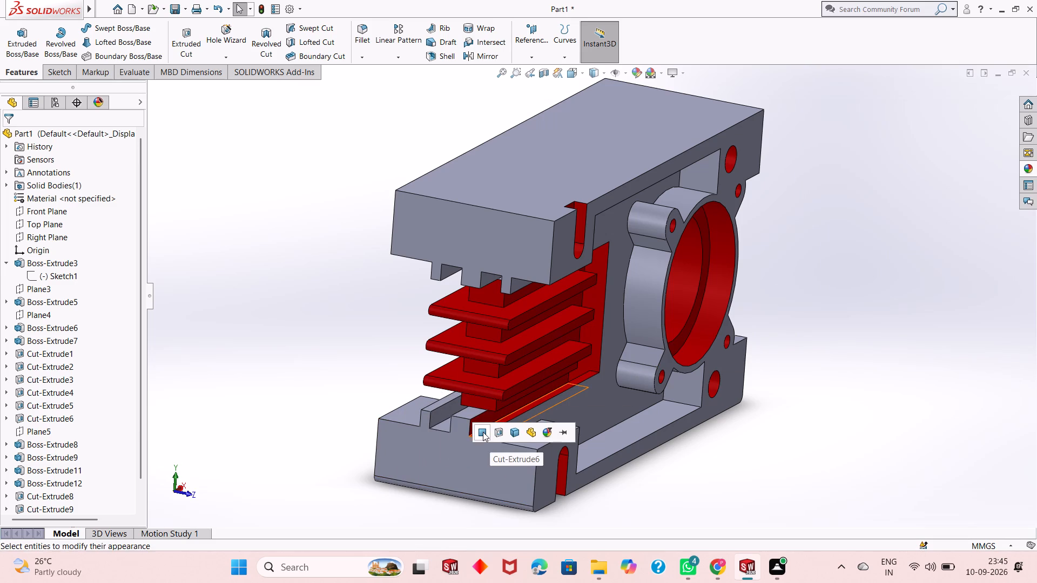
{"action": "left_click", "coordinate": [483, 432]}
{"action": "middle_click_drag", "start_coordinate": [538, 412], "coordinate": [592, 408]}
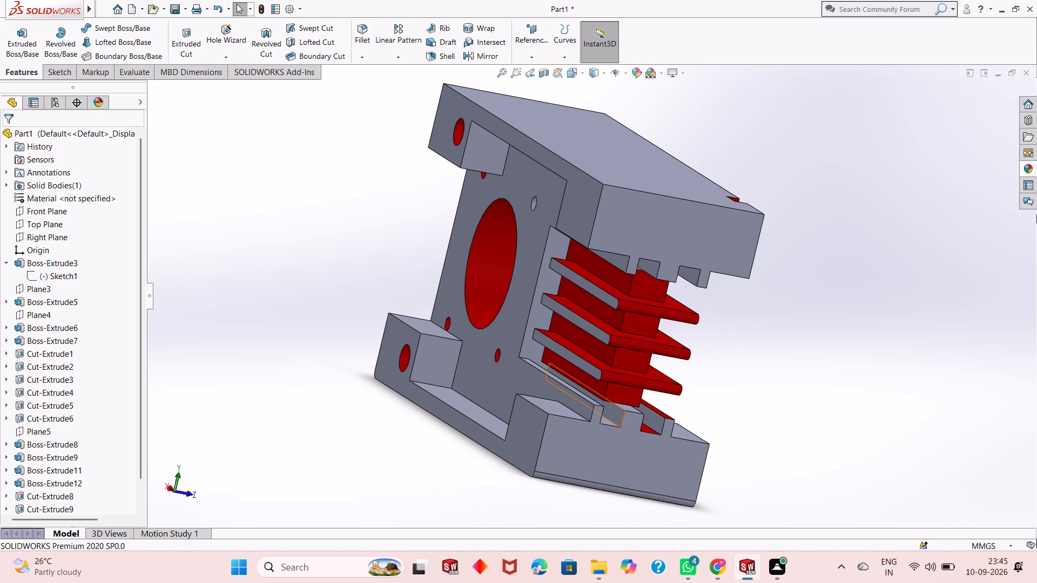
{"action": "left_click", "coordinate": [1028, 168]}
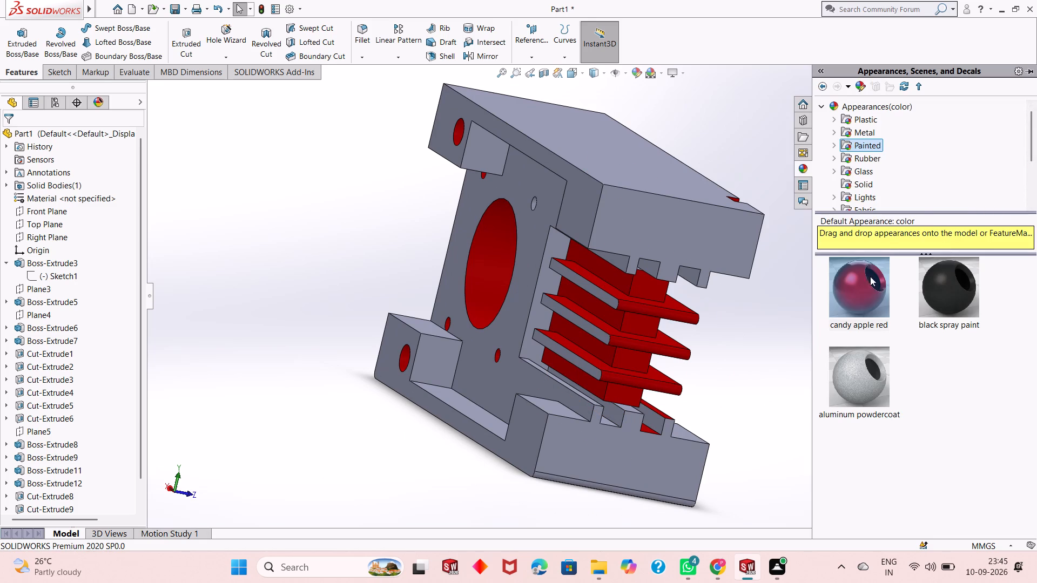
{"action": "left_click_drag", "start_coordinate": [863, 301], "coordinate": [657, 430]}
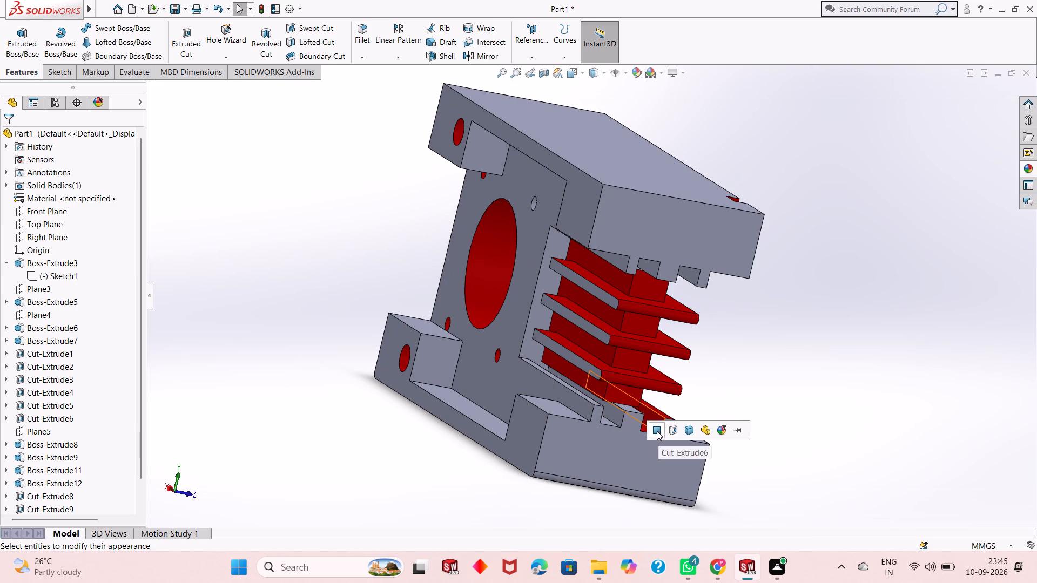
{"action": "left_click", "coordinate": [657, 431]}
Apply candy apple red to the top face of the land between the two lower grooves beneath the ribs.
{"action": "middle_click_drag", "start_coordinate": [859, 302], "coordinate": [816, 319]}
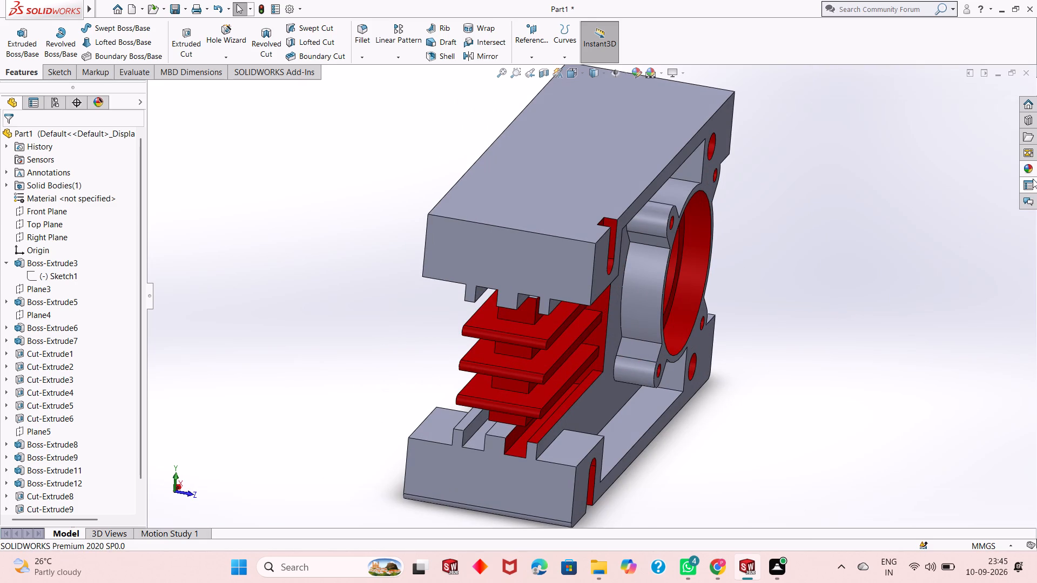
{"action": "left_click", "coordinate": [1029, 171]}
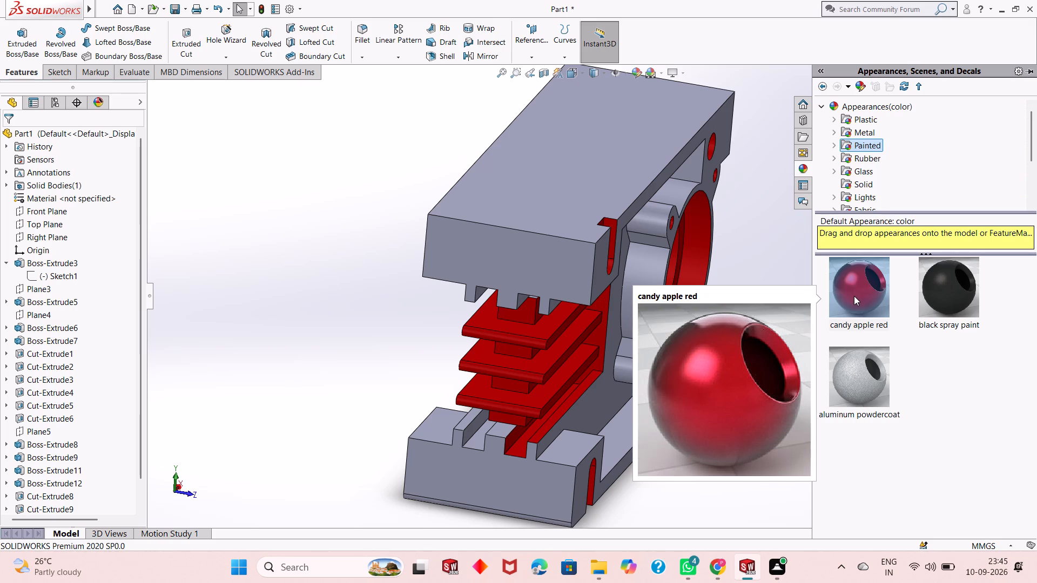
{"action": "left_click_drag", "start_coordinate": [854, 288], "coordinate": [505, 431]}
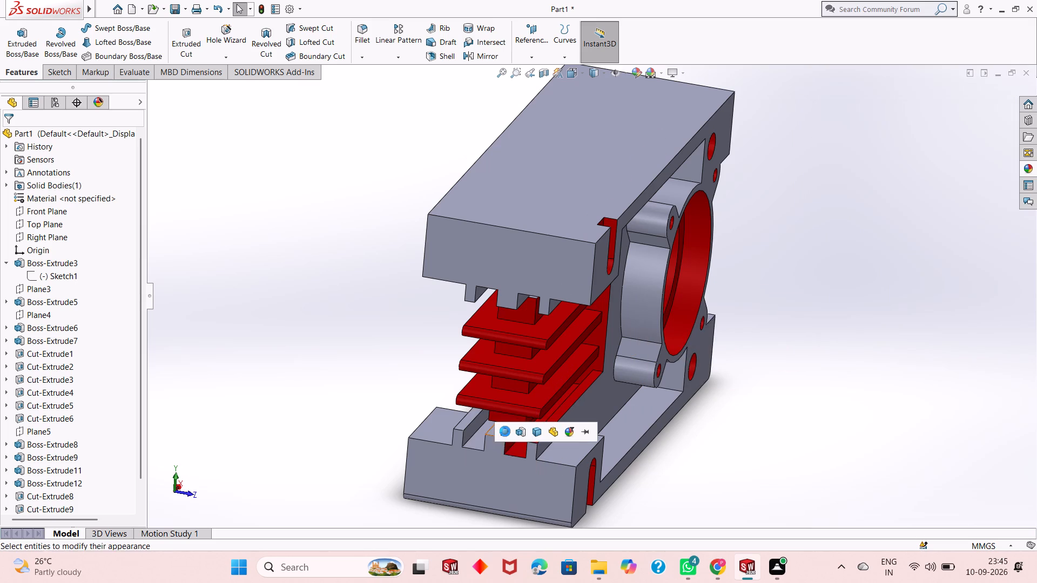
{"action": "left_click", "coordinate": [505, 431]}
Apply candy apple red to the second lower groove's floor and both side walls, and to the top of the outer land beside it.
{"action": "left_click", "coordinate": [1034, 170]}
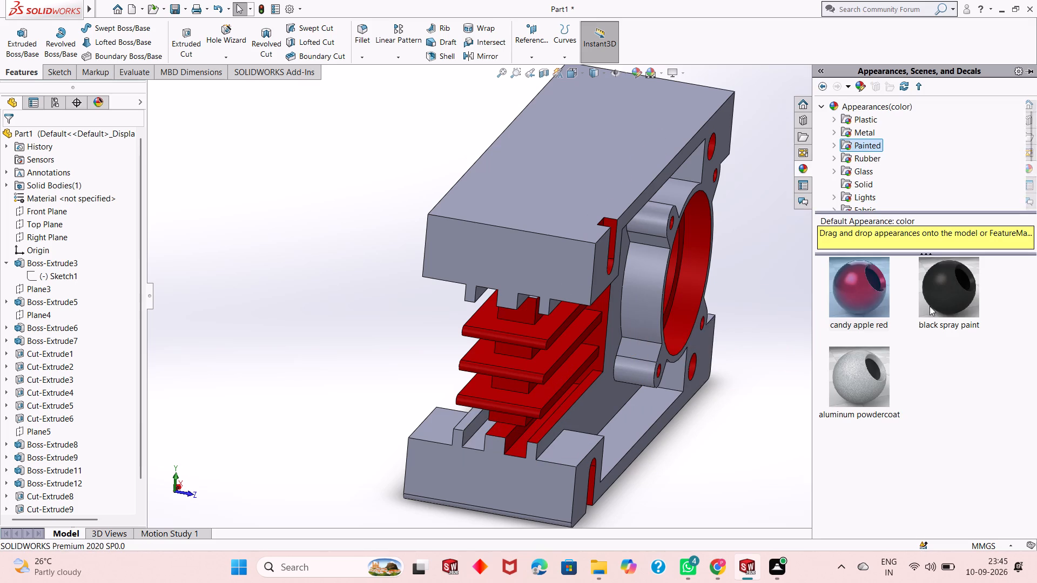
{"action": "left_click_drag", "start_coordinate": [872, 296], "coordinate": [480, 442]}
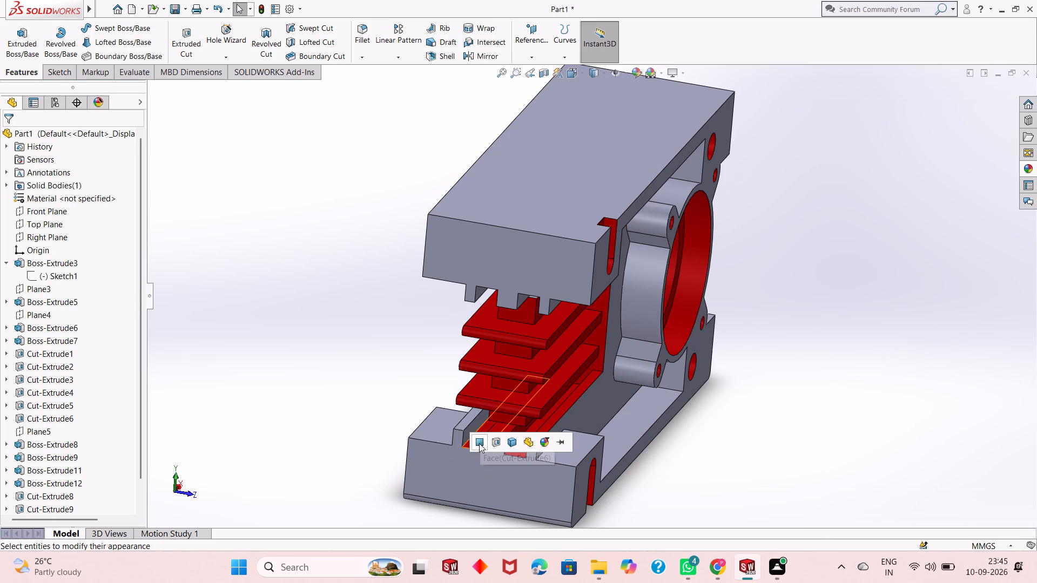
{"action": "left_click", "coordinate": [479, 443]}
{"action": "left_click", "coordinate": [1029, 172]}
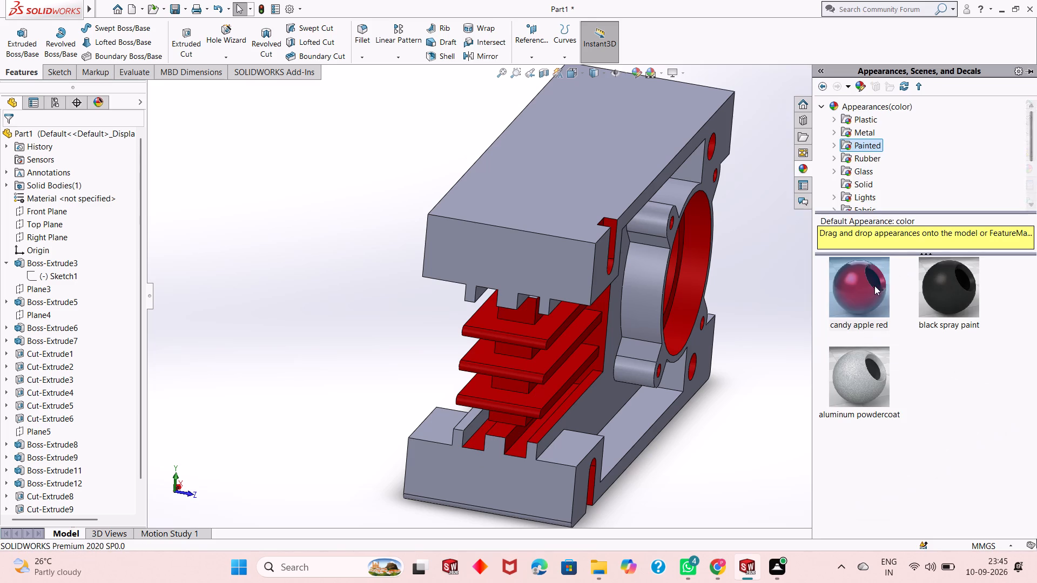
{"action": "left_click_drag", "start_coordinate": [870, 287], "coordinate": [478, 422]}
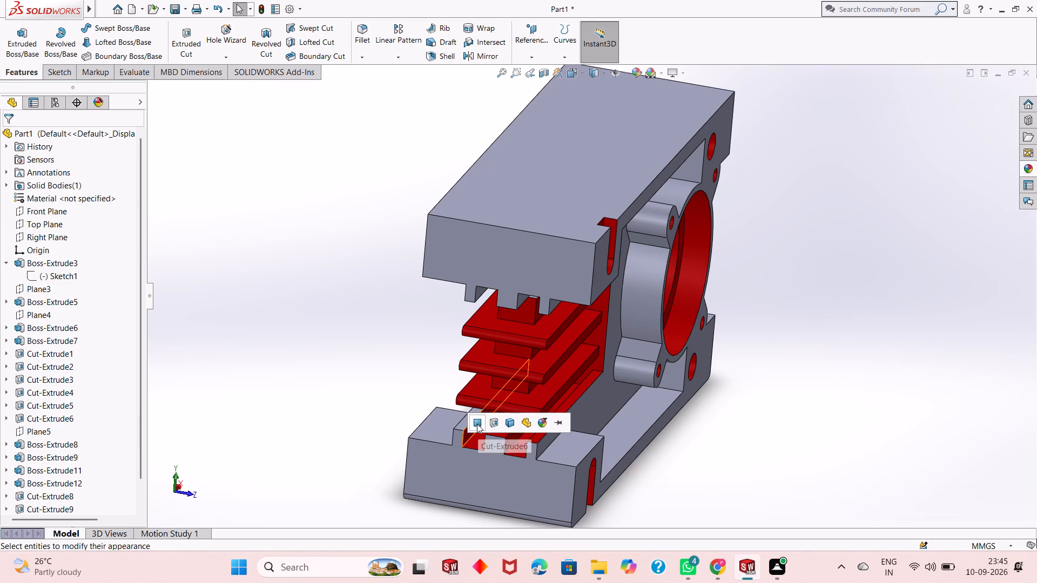
{"action": "left_click", "coordinate": [477, 423]}
{"action": "left_click", "coordinate": [1029, 165]}
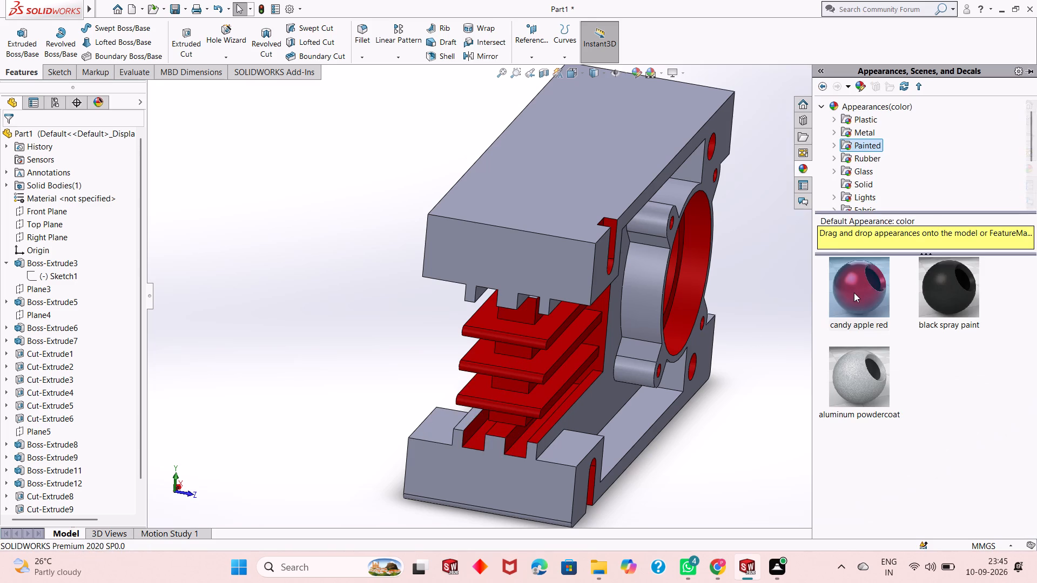
{"action": "left_click_drag", "start_coordinate": [853, 293], "coordinate": [472, 417]}
{"action": "left_click", "coordinate": [472, 417]}
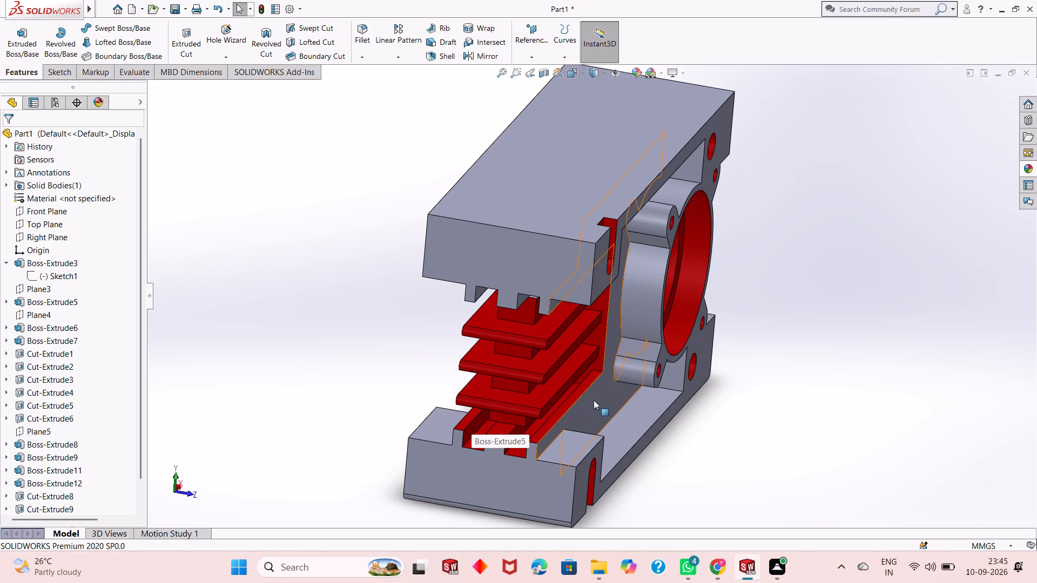
{"action": "middle_click_drag", "start_coordinate": [595, 394], "coordinate": [659, 368]}
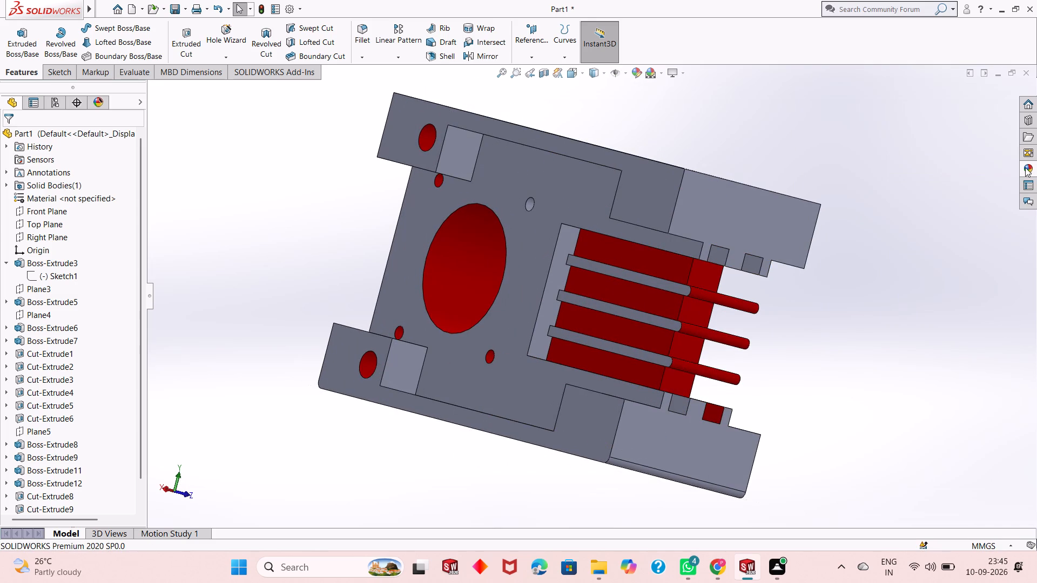
{"action": "left_click", "coordinate": [1025, 167]}
{"action": "left_click_drag", "start_coordinate": [865, 299], "coordinate": [686, 407]}
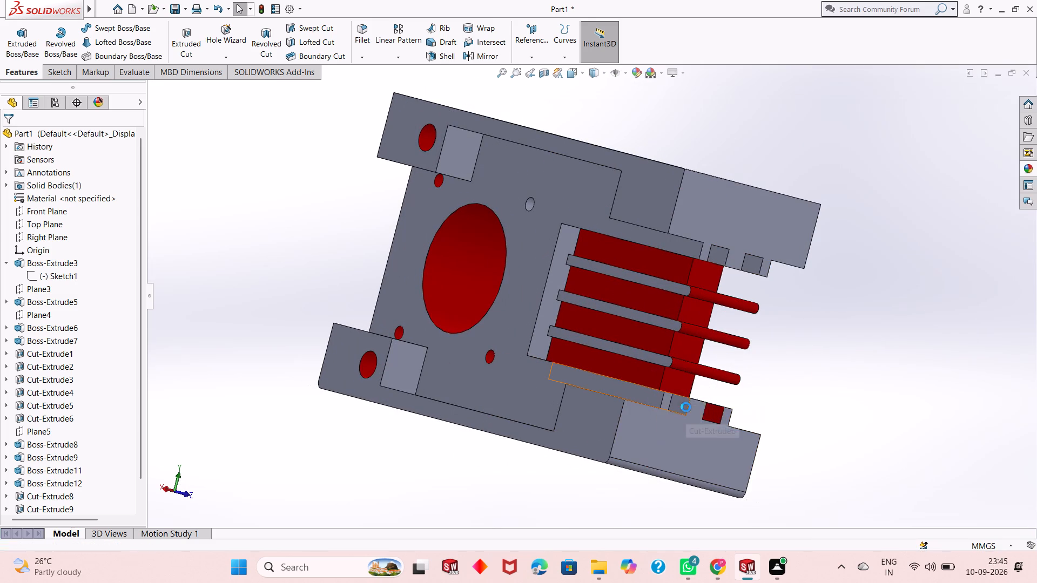
{"action": "left_click", "coordinate": [685, 407]}
Apply candy apple red to the upper rib's long narrow edge face on the side opposite the bore's flange.
{"action": "middle_click_drag", "start_coordinate": [778, 344], "coordinate": [763, 368]}
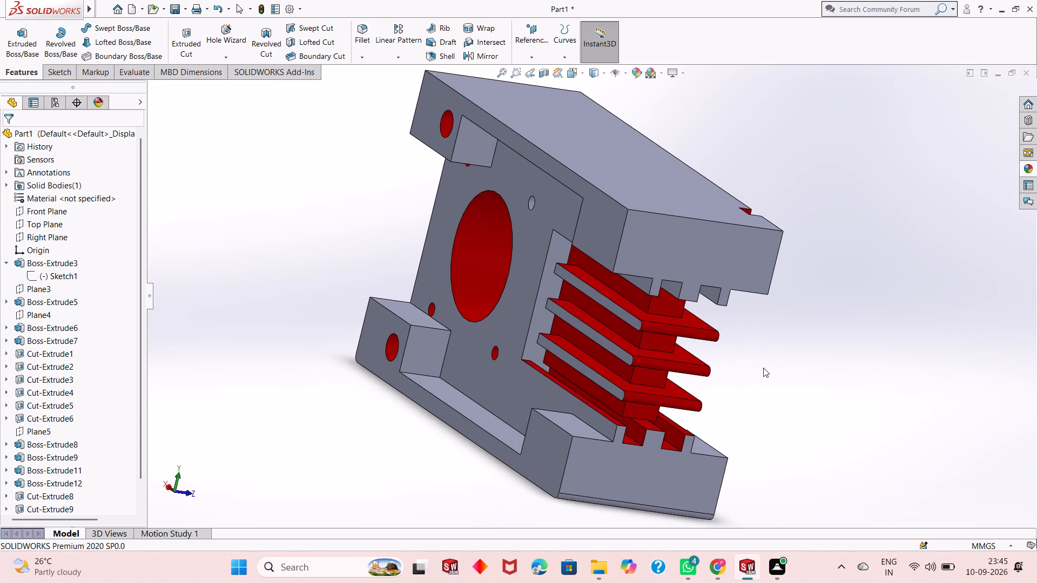
{"action": "middle_click_drag", "start_coordinate": [751, 337], "coordinate": [751, 334]}
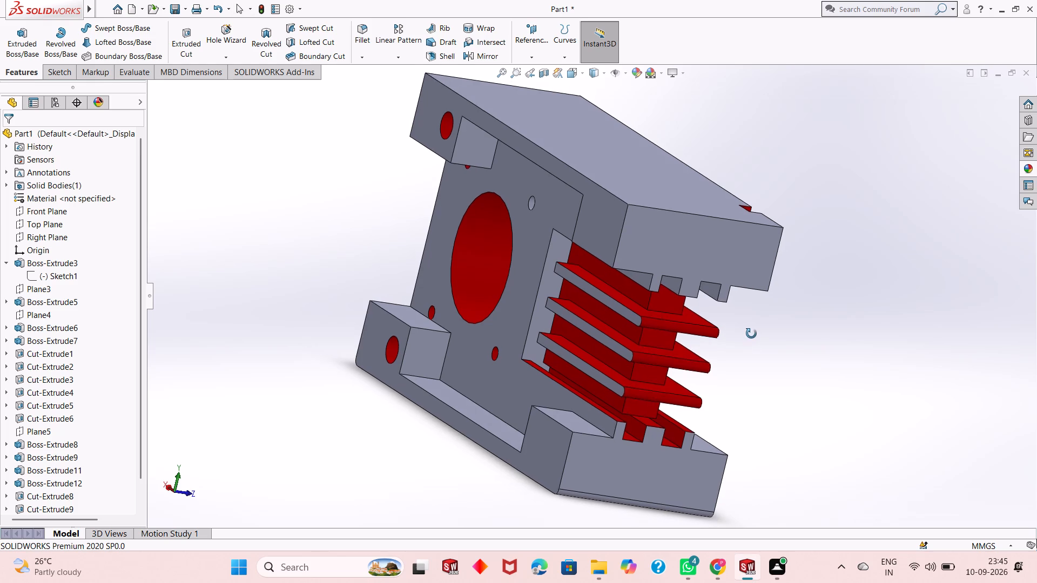
{"action": "middle_click_drag", "start_coordinate": [751, 334], "coordinate": [758, 296]}
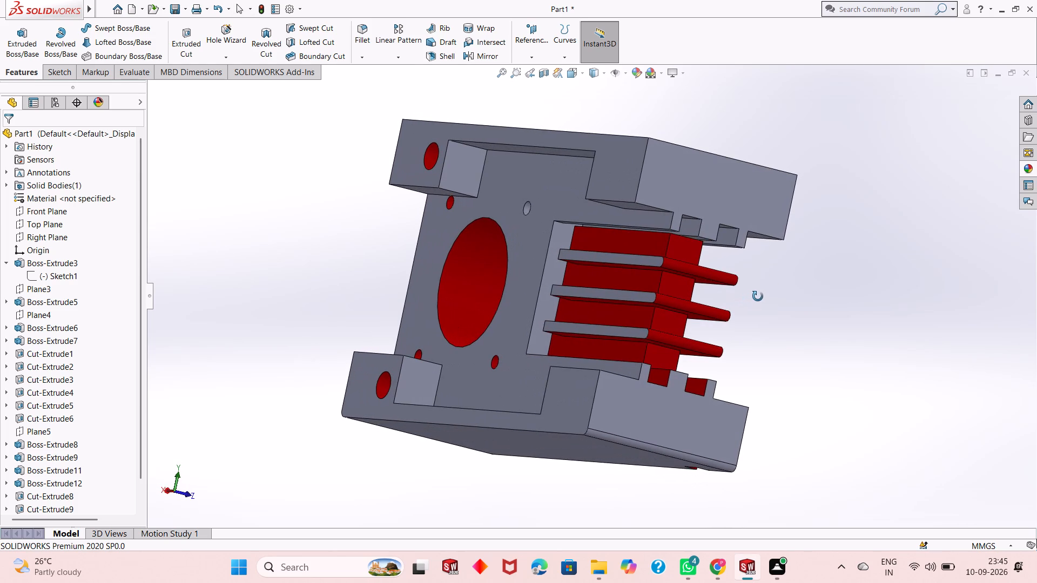
{"action": "middle_click_drag", "start_coordinate": [758, 296], "coordinate": [758, 296]}
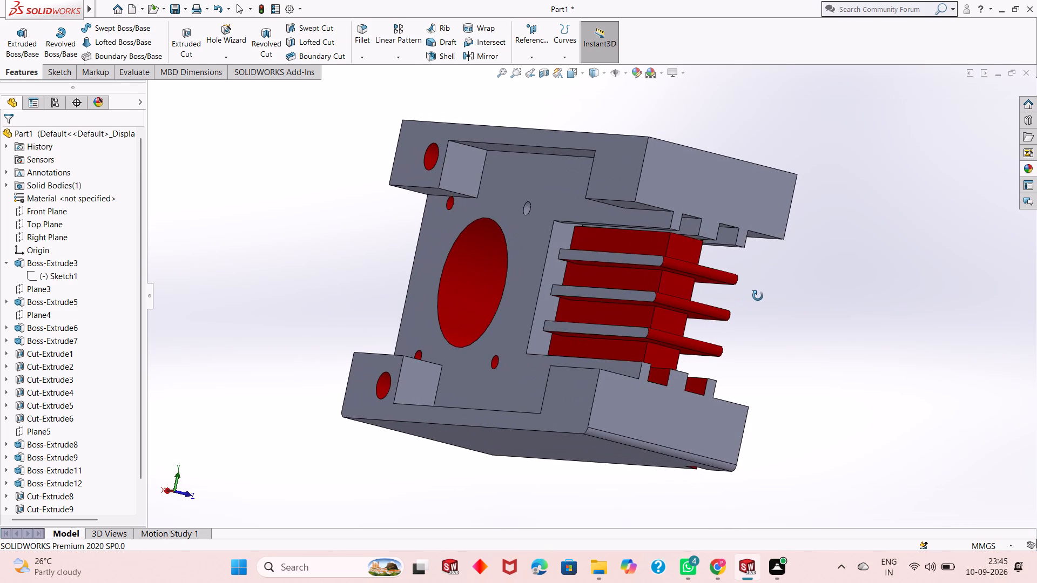
{"action": "middle_click_drag", "start_coordinate": [758, 296], "coordinate": [738, 316]}
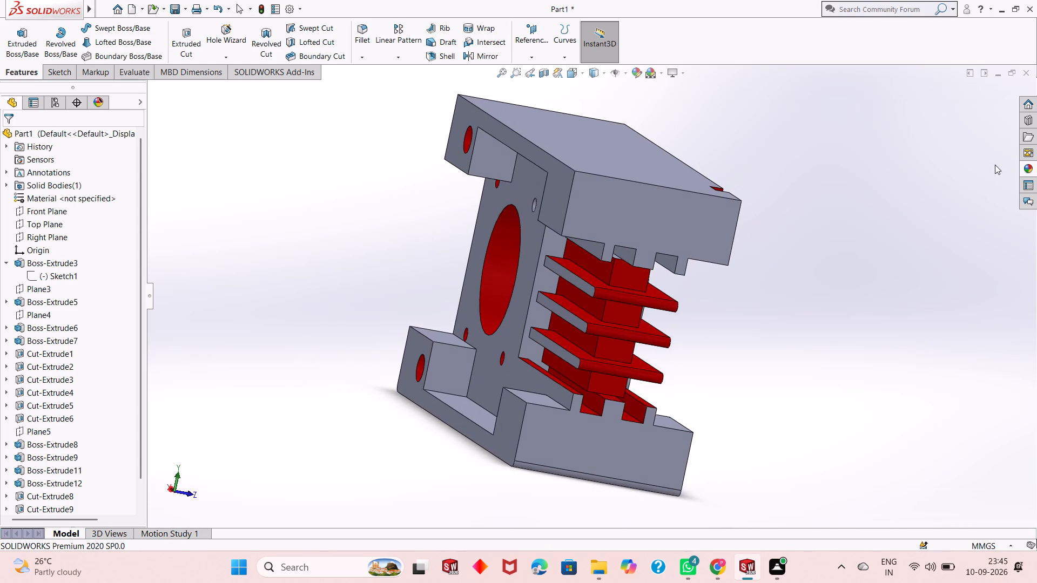
{"action": "left_click", "coordinate": [1027, 168]}
{"action": "left_click_drag", "start_coordinate": [844, 272], "coordinate": [587, 298]}
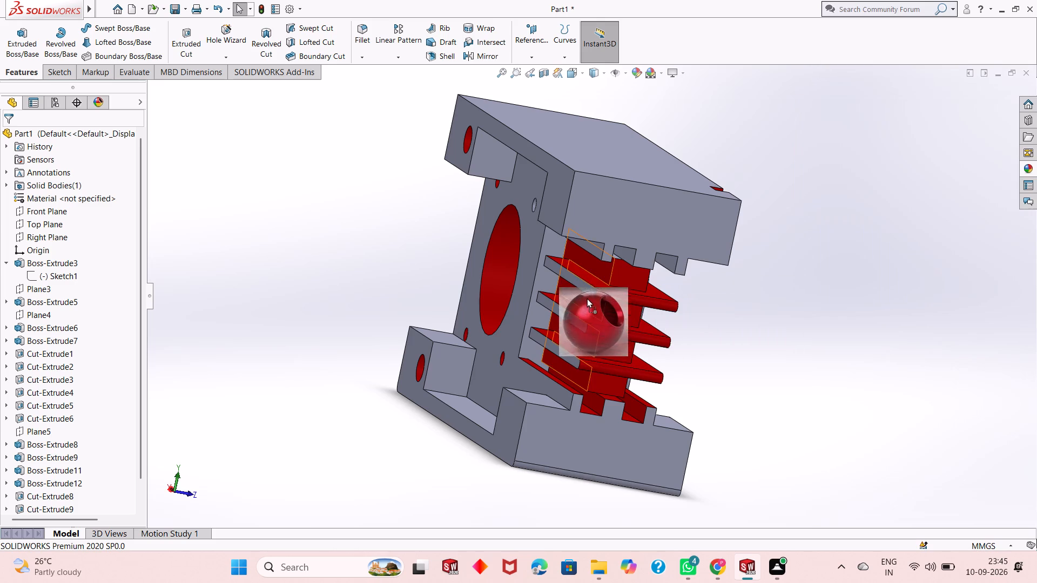
{"action": "left_click_drag", "start_coordinate": [587, 298], "coordinate": [581, 287]}
{"action": "left_click", "coordinate": [581, 287]}
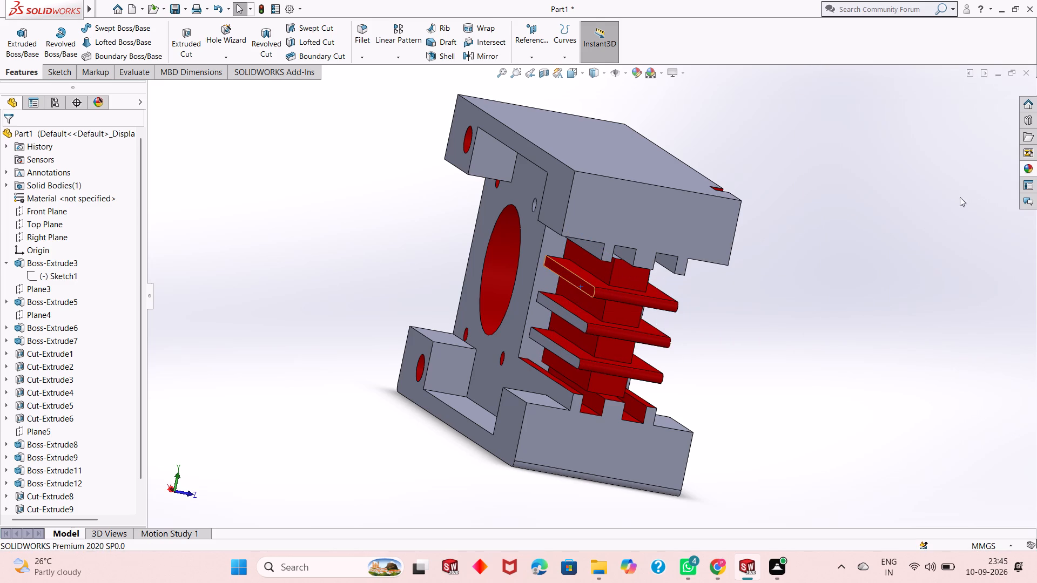
Apply candy apple red to the matching long narrow edge faces of the middle and lower ribs.
{"action": "left_click", "coordinate": [1020, 171]}
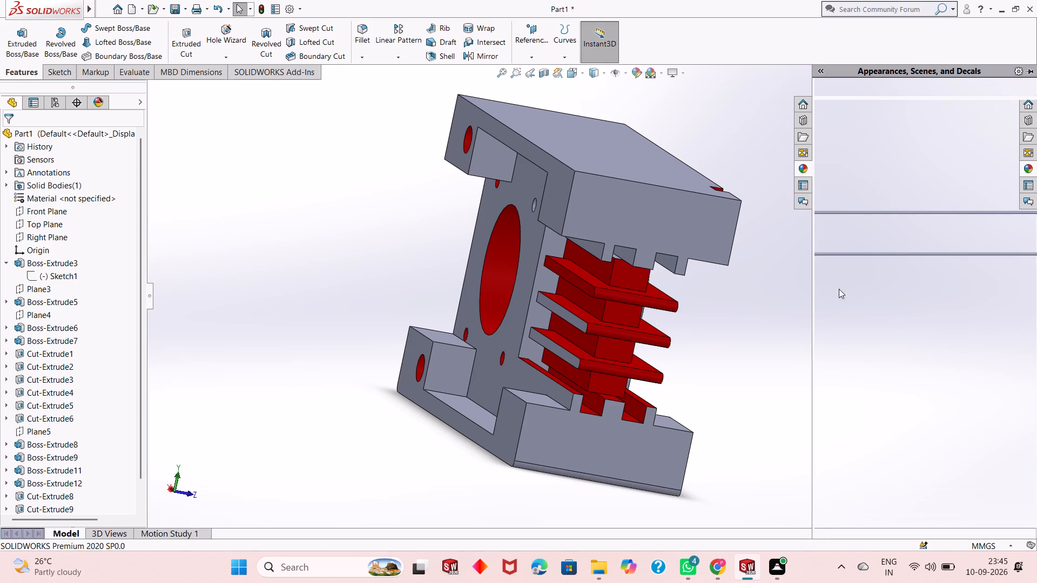
{"action": "left_click_drag", "start_coordinate": [862, 288], "coordinate": [568, 320]}
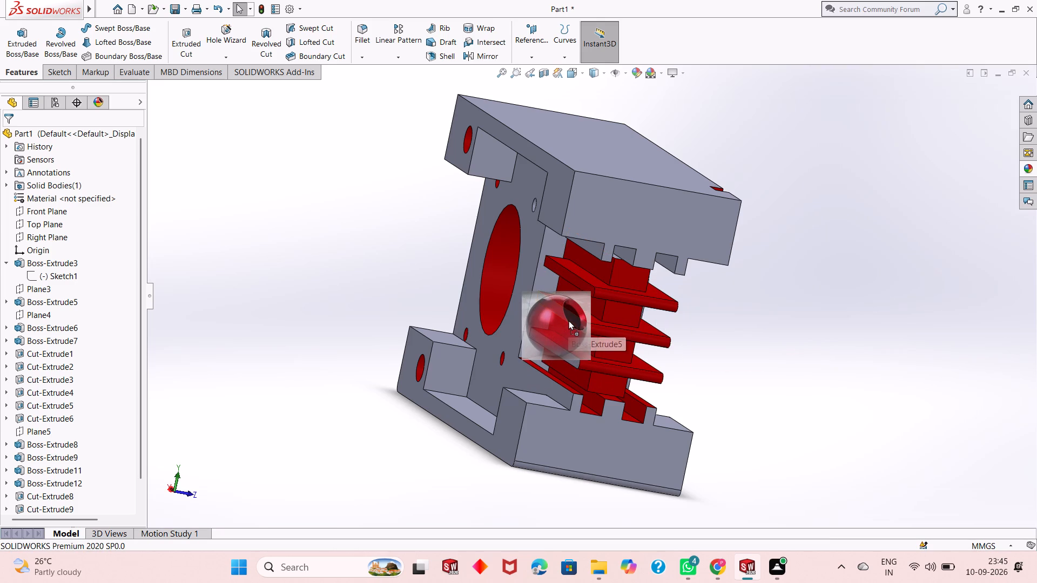
{"action": "left_click_drag", "start_coordinate": [568, 320], "coordinate": [571, 316]}
{"action": "left_click", "coordinate": [571, 315]}
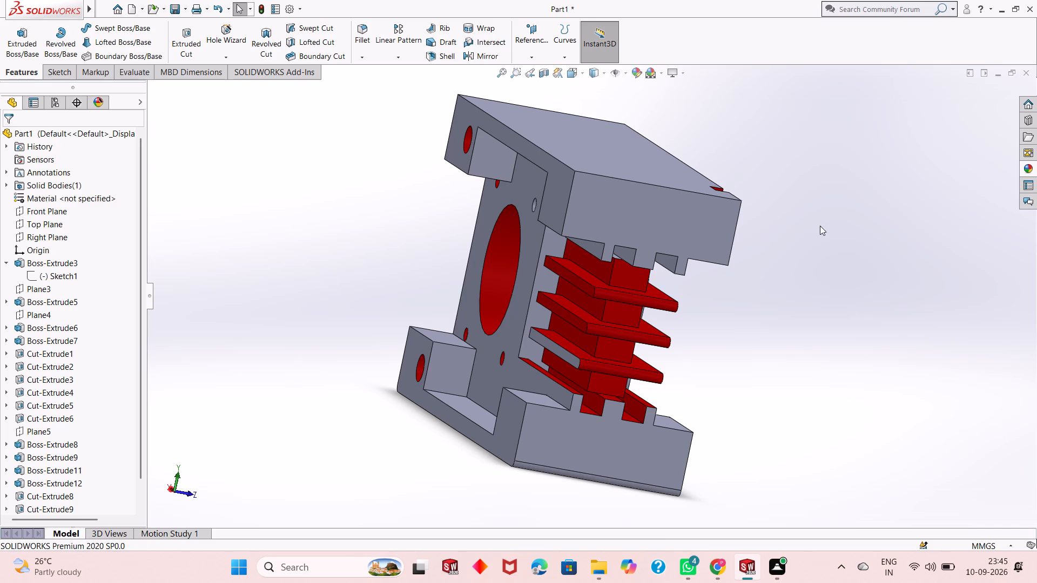
{"action": "left_click", "coordinate": [1029, 167]}
{"action": "left_click_drag", "start_coordinate": [853, 280], "coordinate": [612, 340]}
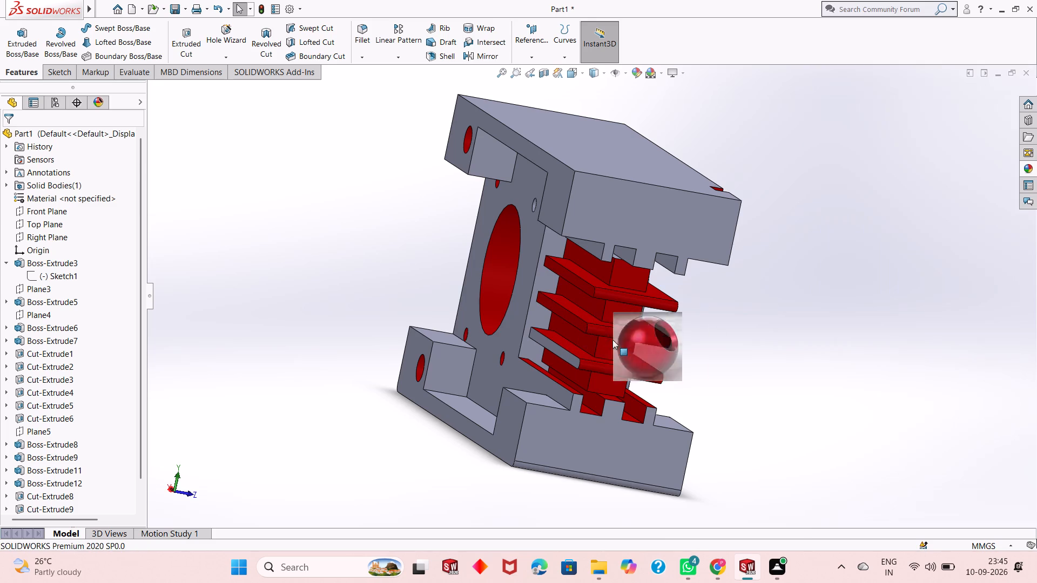
{"action": "left_click_drag", "start_coordinate": [612, 340], "coordinate": [557, 346]}
{"action": "left_click", "coordinate": [557, 346]}
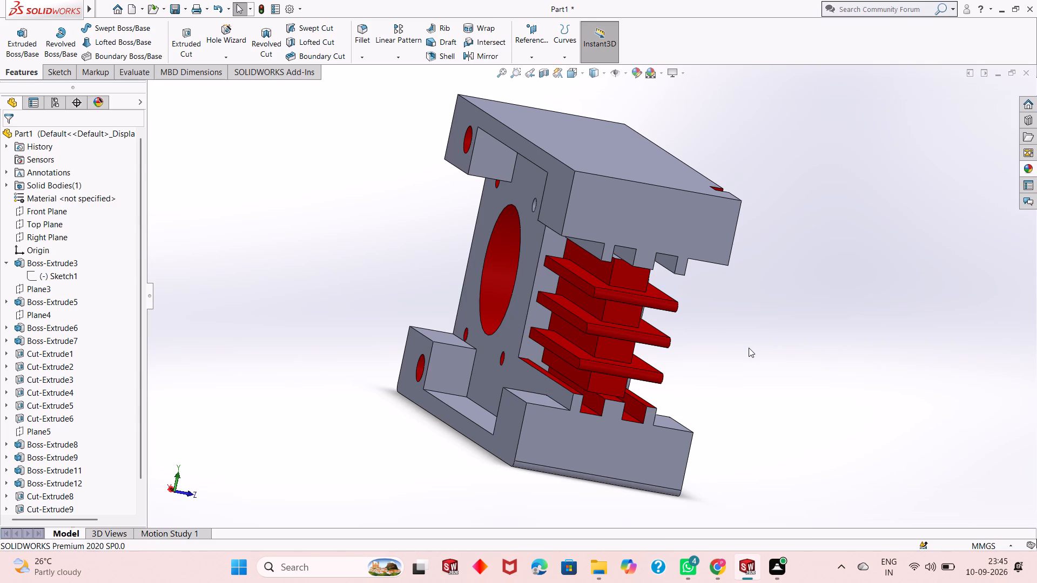
Examine the coloured ribs, slots, holes and bore from the bracket's flange side.
{"action": "middle_click_drag", "start_coordinate": [749, 362], "coordinate": [638, 330]}
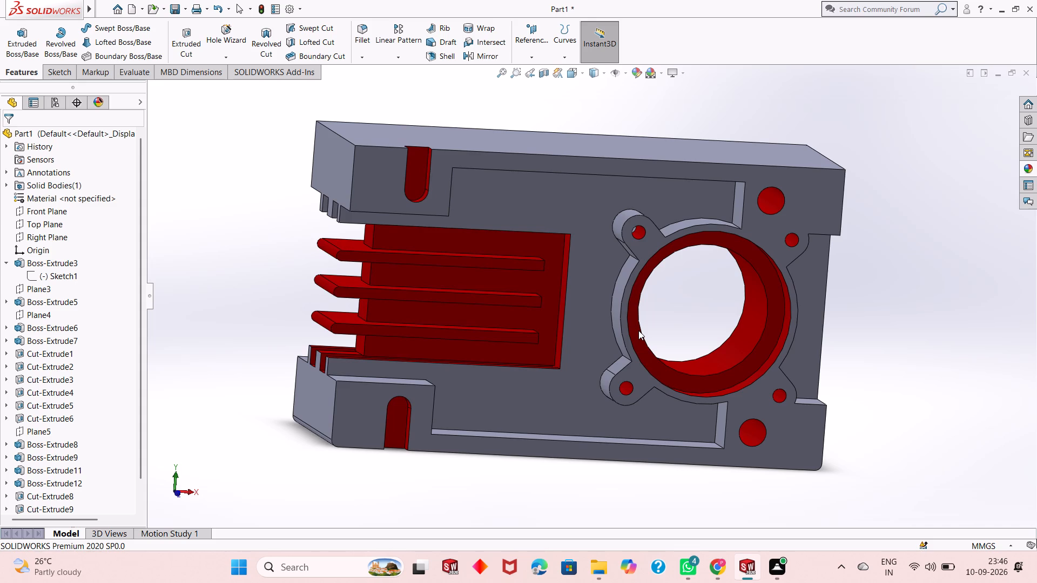
{"action": "middle_click_drag", "start_coordinate": [518, 299], "coordinate": [534, 284]}
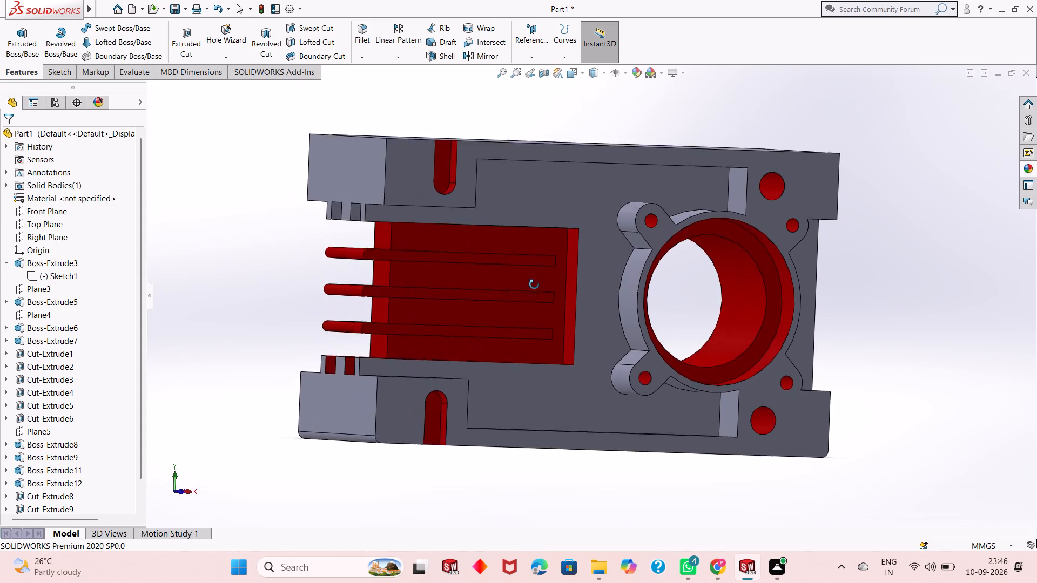
{"action": "middle_click_drag", "start_coordinate": [534, 284], "coordinate": [536, 296]}
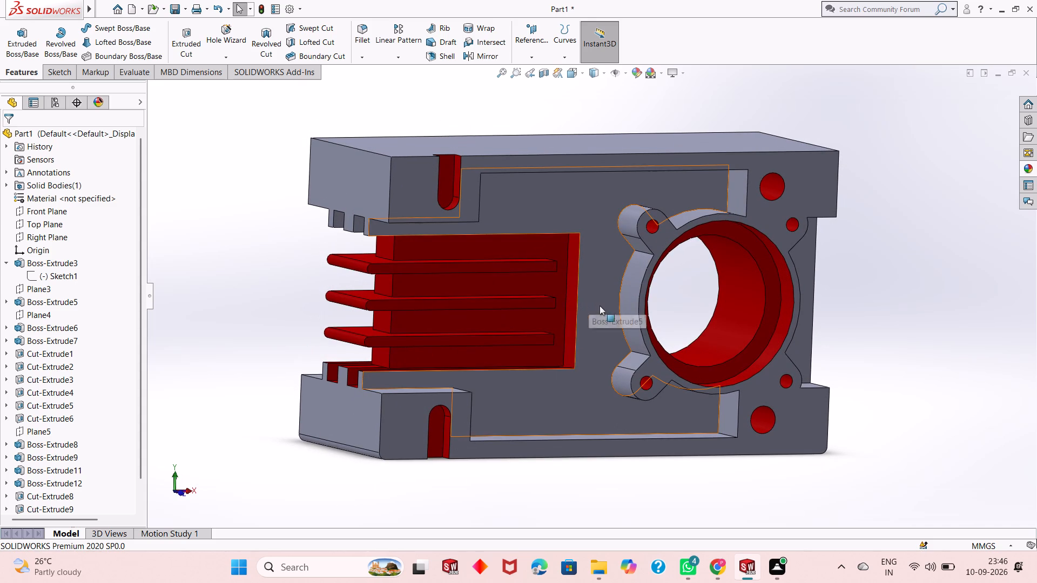
{"action": "middle_click_drag", "start_coordinate": [601, 308], "coordinate": [611, 307]}
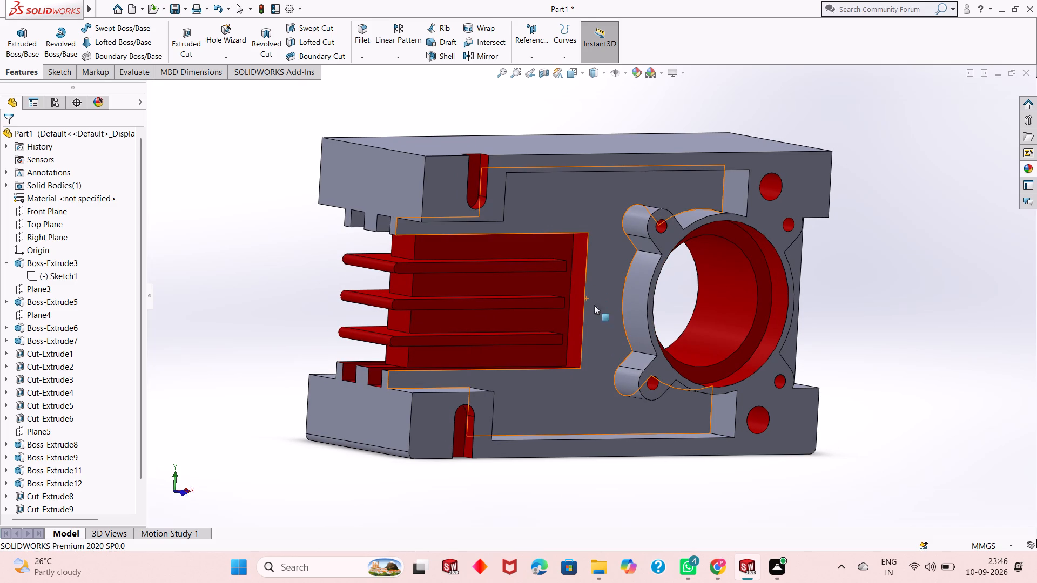
{"action": "middle_click_drag", "start_coordinate": [621, 320], "coordinate": [587, 307]}
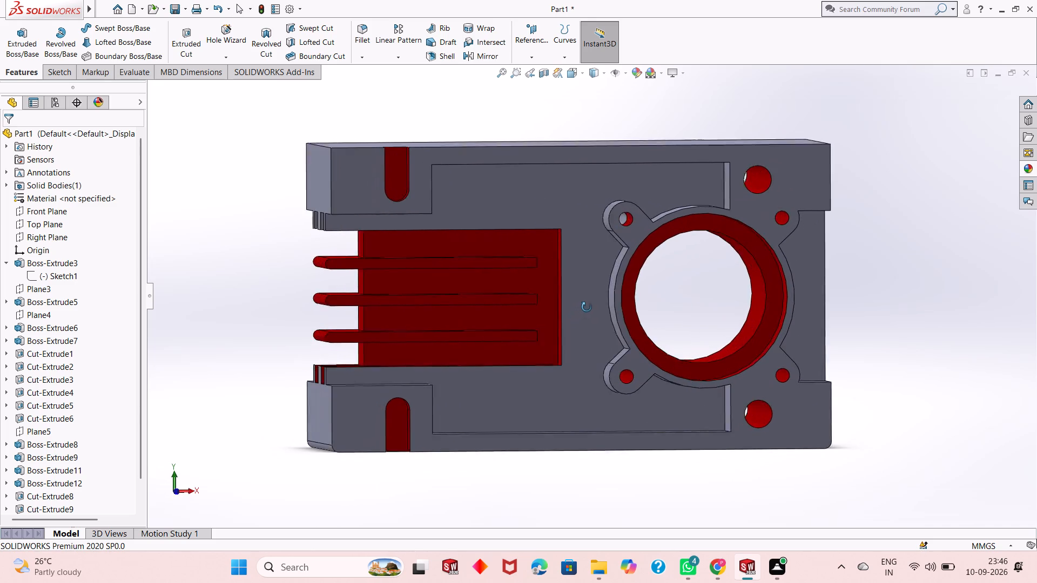
{"action": "middle_click_drag", "start_coordinate": [587, 307], "coordinate": [597, 330]}
{"action": "scroll", "coordinate": [525, 313], "scroll_direction": "up", "scroll_amount": 1}
{"action": "scroll", "coordinate": [514, 291], "scroll_direction": "down", "scroll_amount": 1}
{"action": "scroll", "coordinate": [514, 290], "scroll_direction": "up", "scroll_amount": 1}
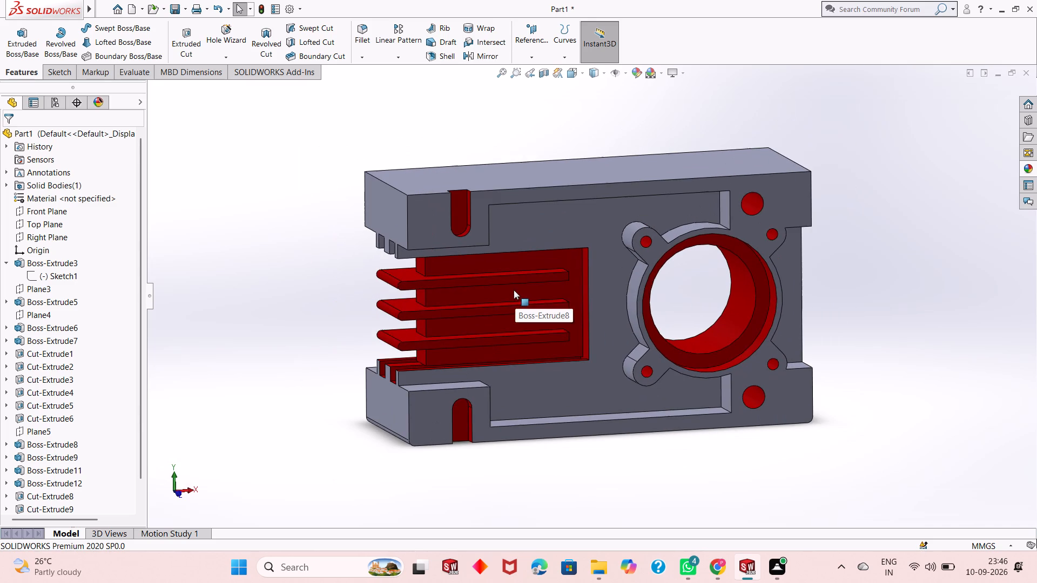
Apply the light grey low gloss plastic appearance to the flat Boss-Extrude8 face behind the three ribs.
{"action": "left_click", "coordinate": [1033, 170]}
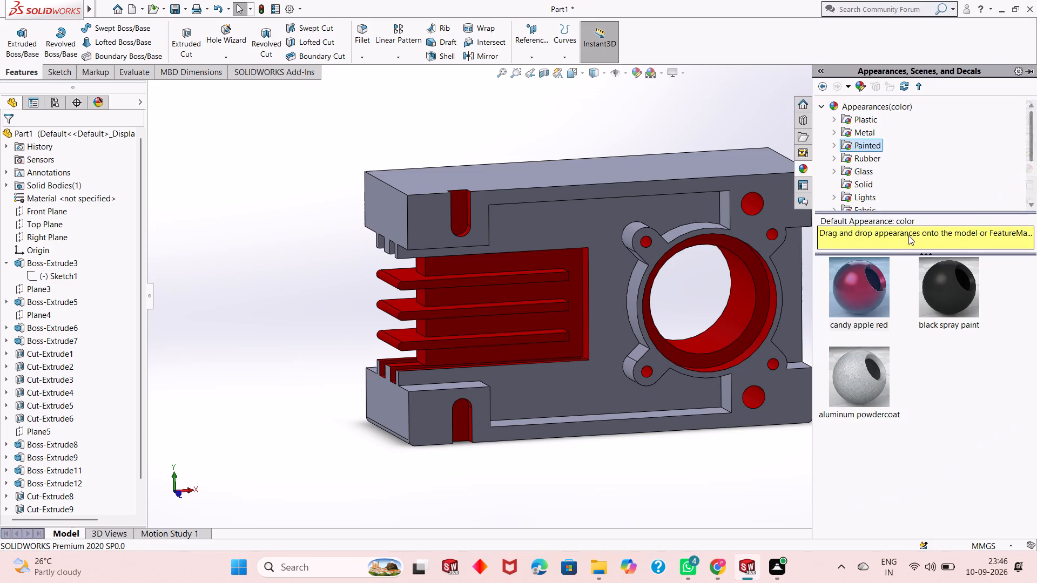
{"action": "left_click", "coordinate": [865, 131]}
{"action": "left_click", "coordinate": [867, 125]}
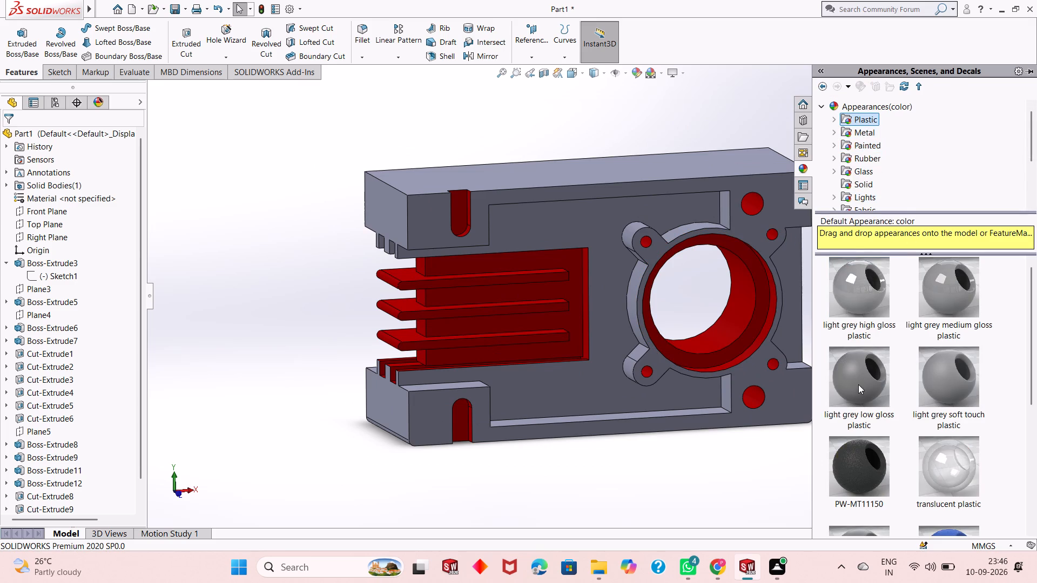
{"action": "left_click_drag", "start_coordinate": [858, 384], "coordinate": [522, 295]}
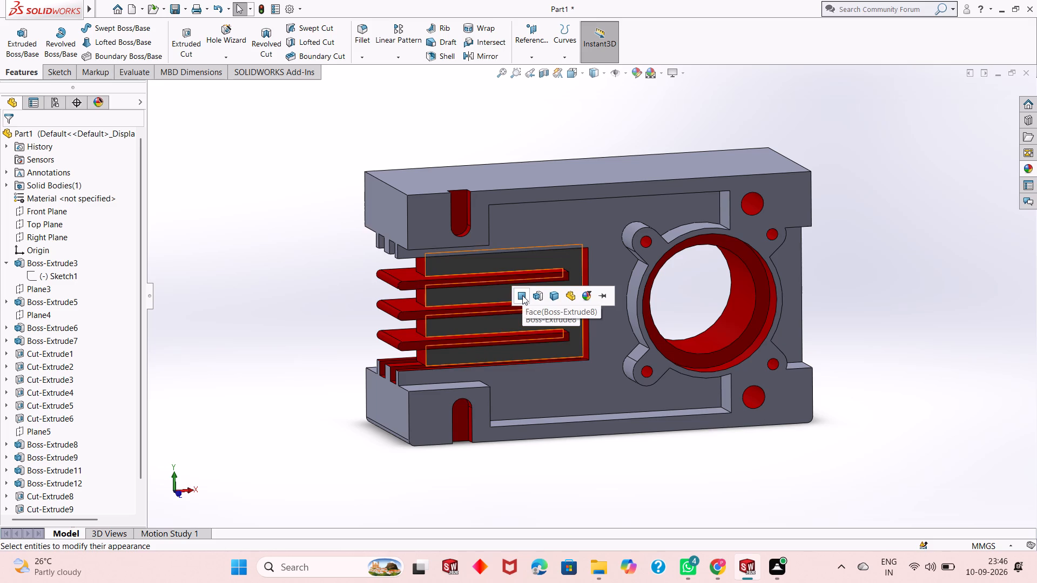
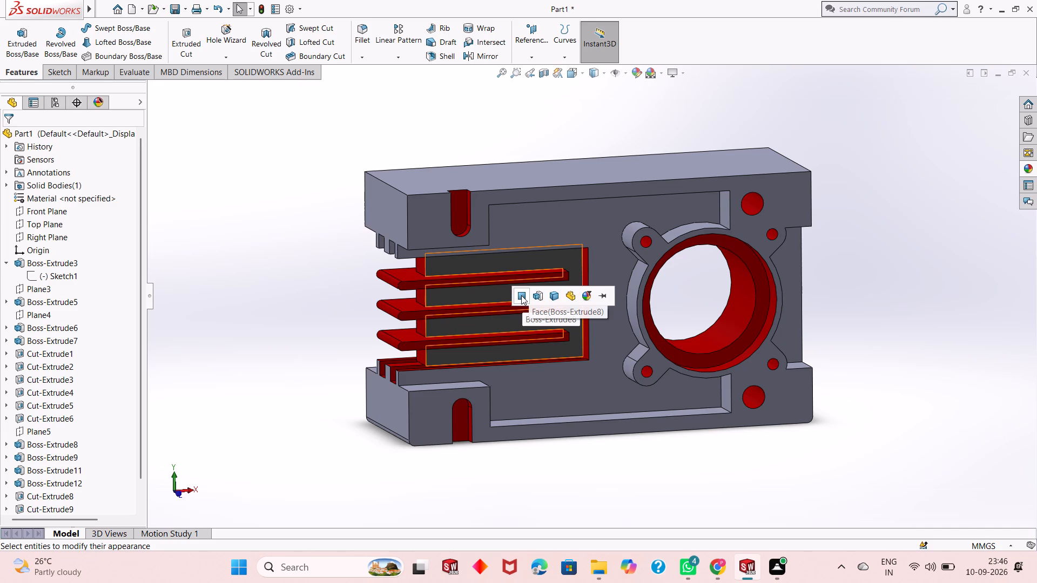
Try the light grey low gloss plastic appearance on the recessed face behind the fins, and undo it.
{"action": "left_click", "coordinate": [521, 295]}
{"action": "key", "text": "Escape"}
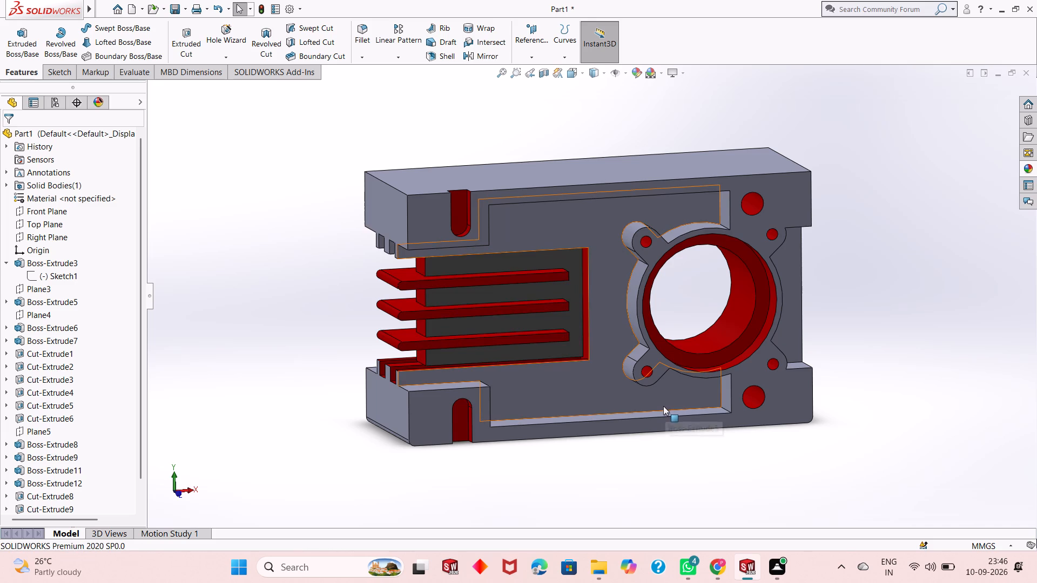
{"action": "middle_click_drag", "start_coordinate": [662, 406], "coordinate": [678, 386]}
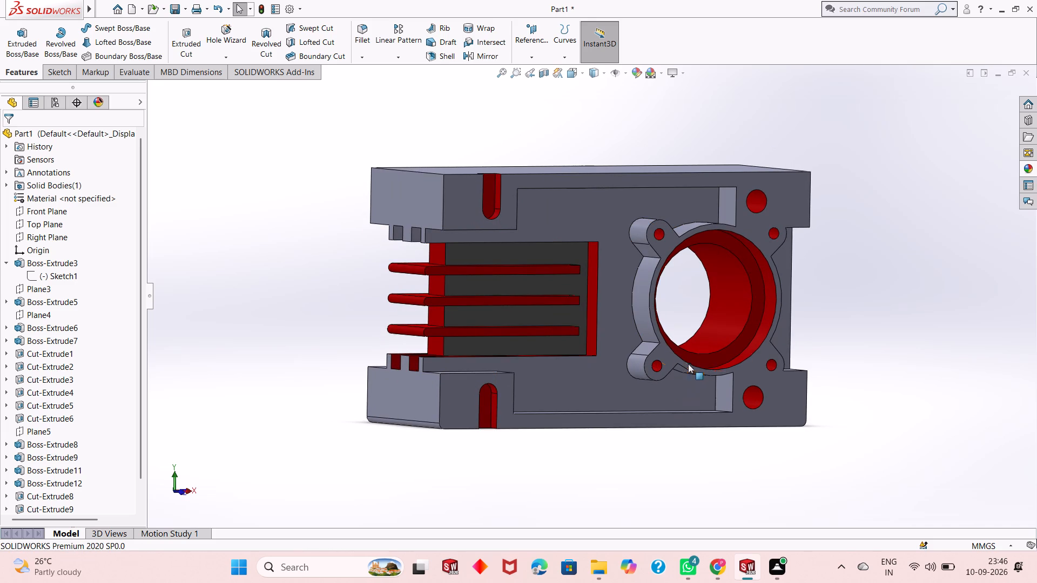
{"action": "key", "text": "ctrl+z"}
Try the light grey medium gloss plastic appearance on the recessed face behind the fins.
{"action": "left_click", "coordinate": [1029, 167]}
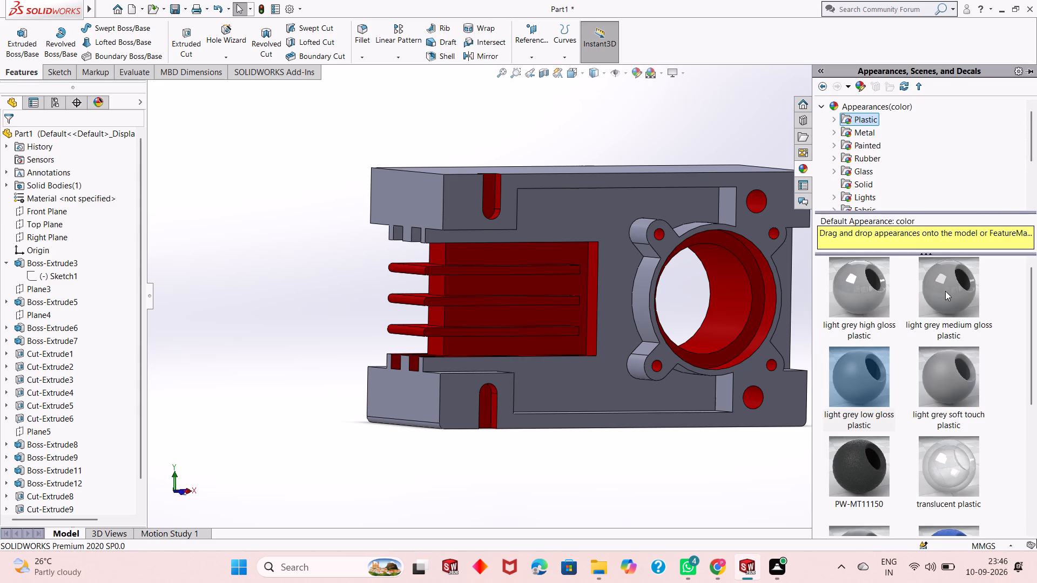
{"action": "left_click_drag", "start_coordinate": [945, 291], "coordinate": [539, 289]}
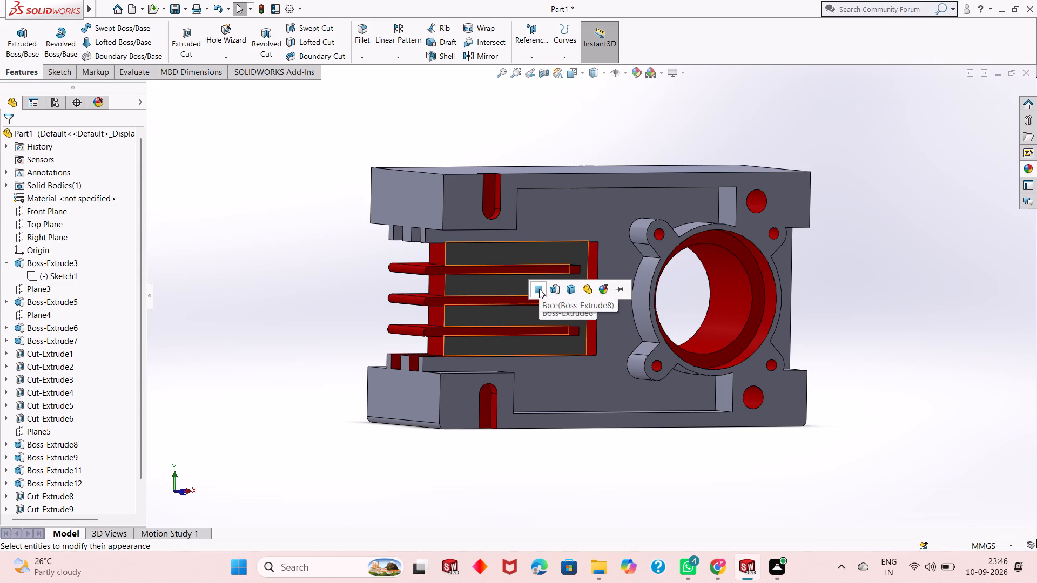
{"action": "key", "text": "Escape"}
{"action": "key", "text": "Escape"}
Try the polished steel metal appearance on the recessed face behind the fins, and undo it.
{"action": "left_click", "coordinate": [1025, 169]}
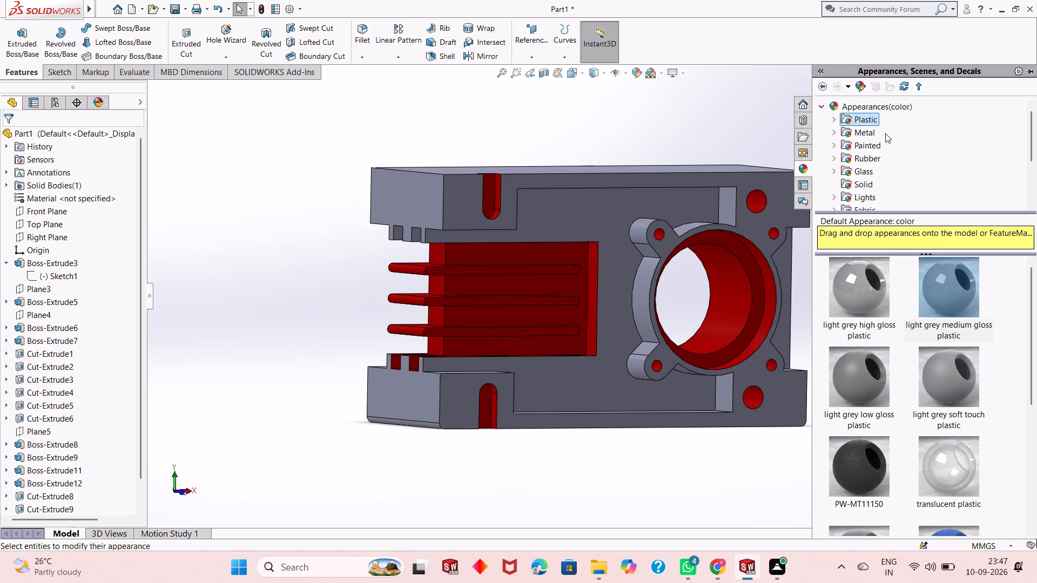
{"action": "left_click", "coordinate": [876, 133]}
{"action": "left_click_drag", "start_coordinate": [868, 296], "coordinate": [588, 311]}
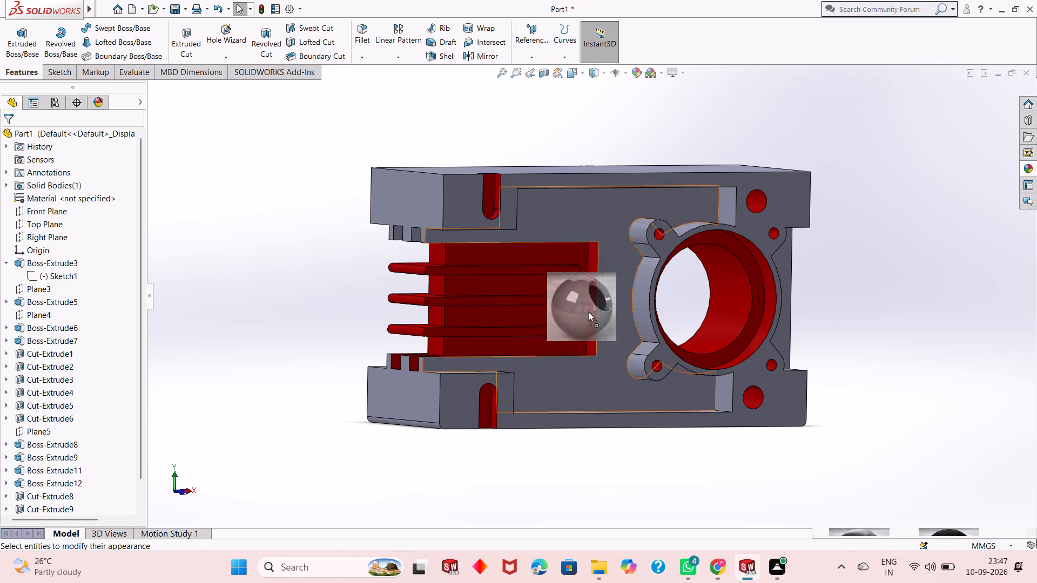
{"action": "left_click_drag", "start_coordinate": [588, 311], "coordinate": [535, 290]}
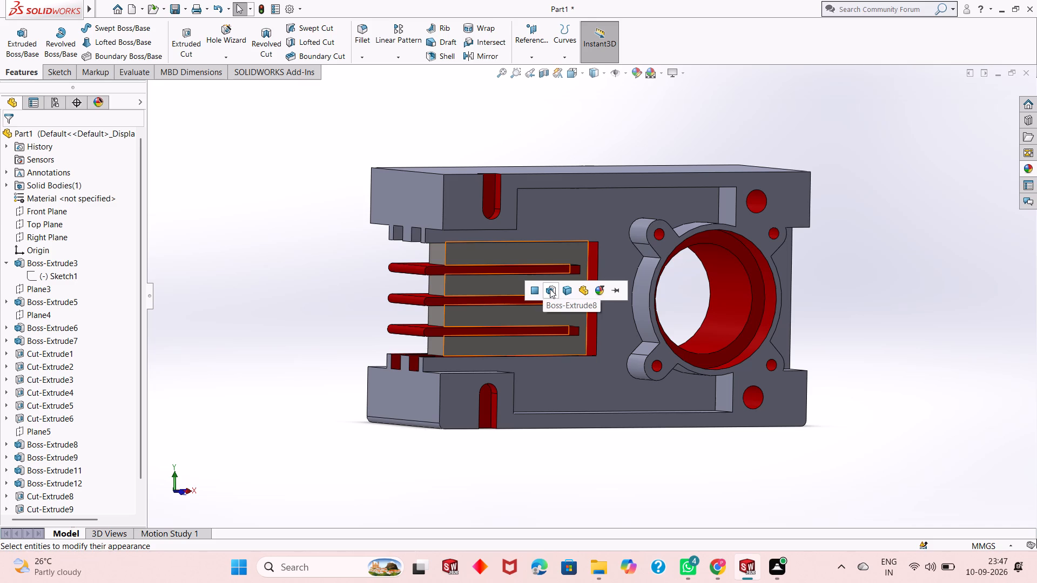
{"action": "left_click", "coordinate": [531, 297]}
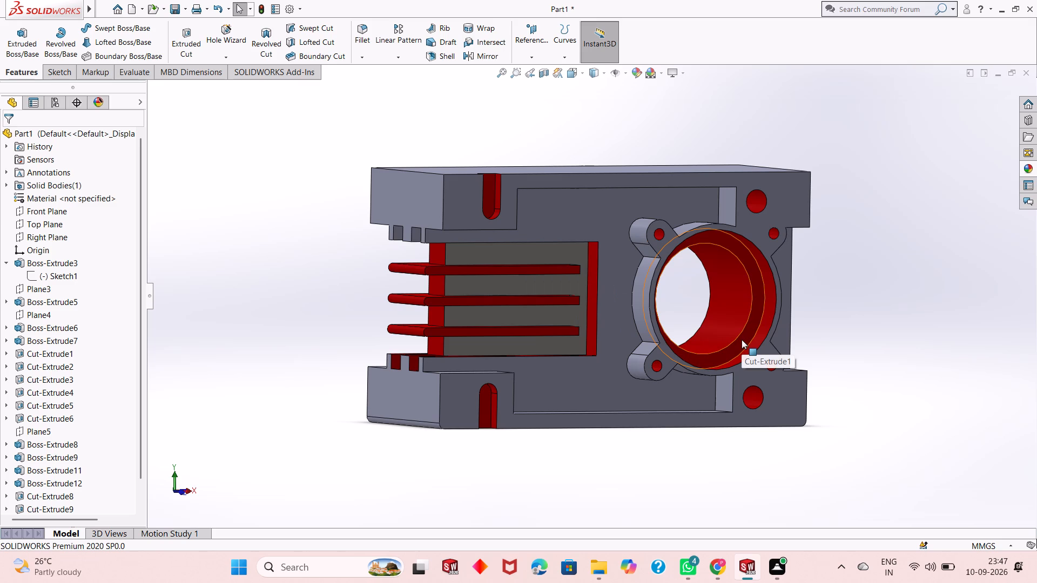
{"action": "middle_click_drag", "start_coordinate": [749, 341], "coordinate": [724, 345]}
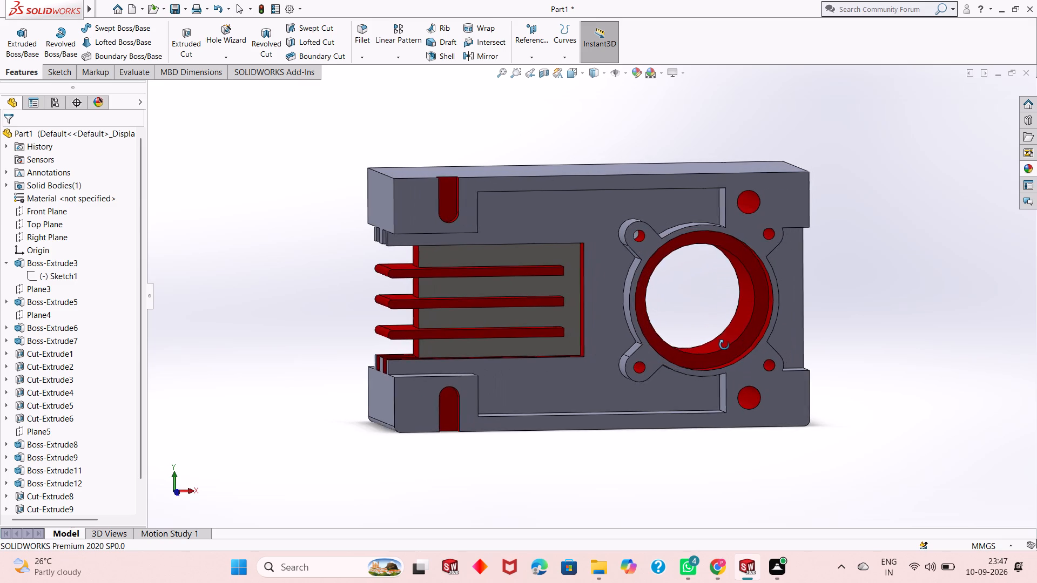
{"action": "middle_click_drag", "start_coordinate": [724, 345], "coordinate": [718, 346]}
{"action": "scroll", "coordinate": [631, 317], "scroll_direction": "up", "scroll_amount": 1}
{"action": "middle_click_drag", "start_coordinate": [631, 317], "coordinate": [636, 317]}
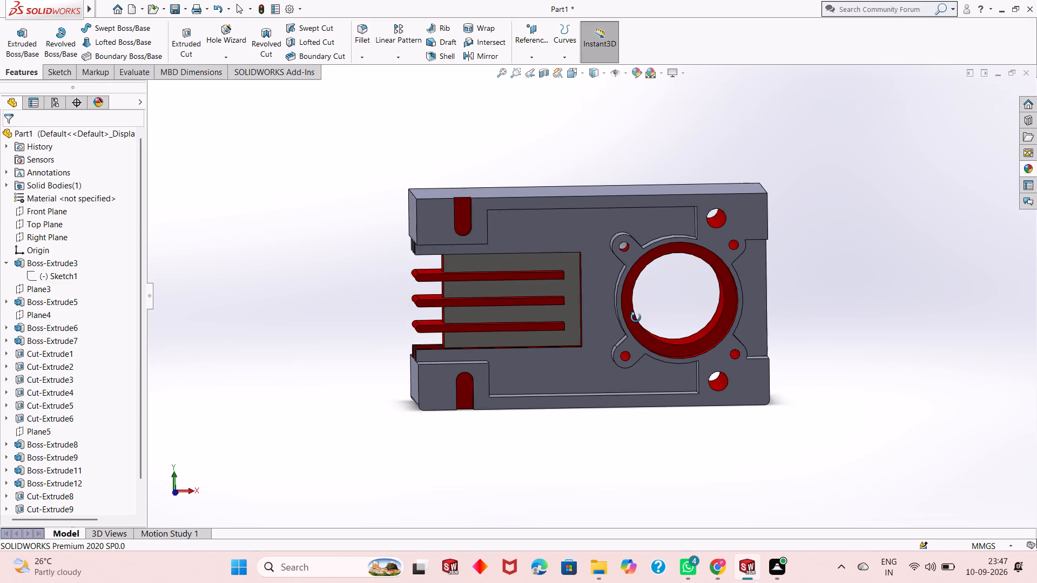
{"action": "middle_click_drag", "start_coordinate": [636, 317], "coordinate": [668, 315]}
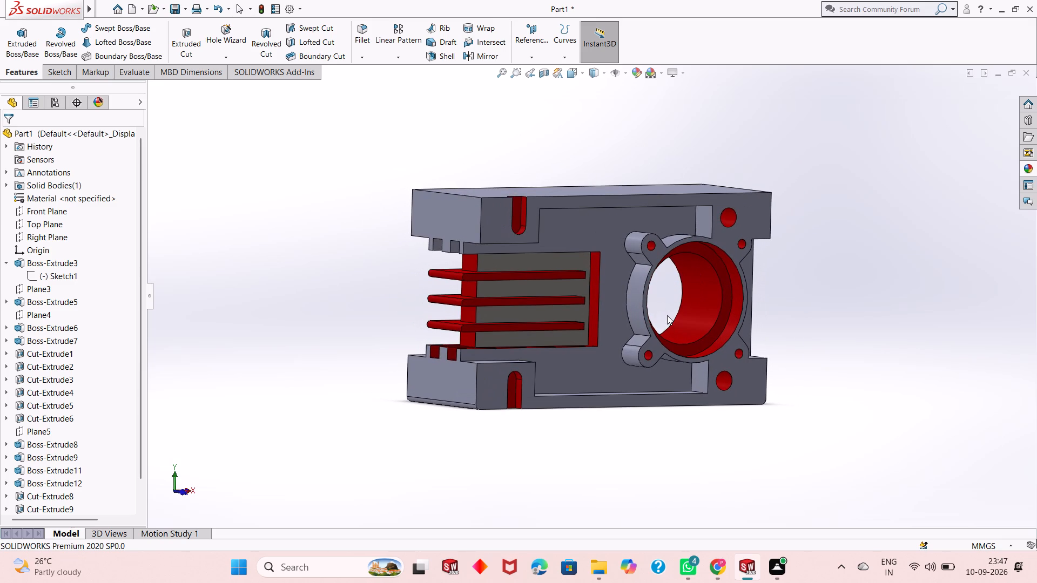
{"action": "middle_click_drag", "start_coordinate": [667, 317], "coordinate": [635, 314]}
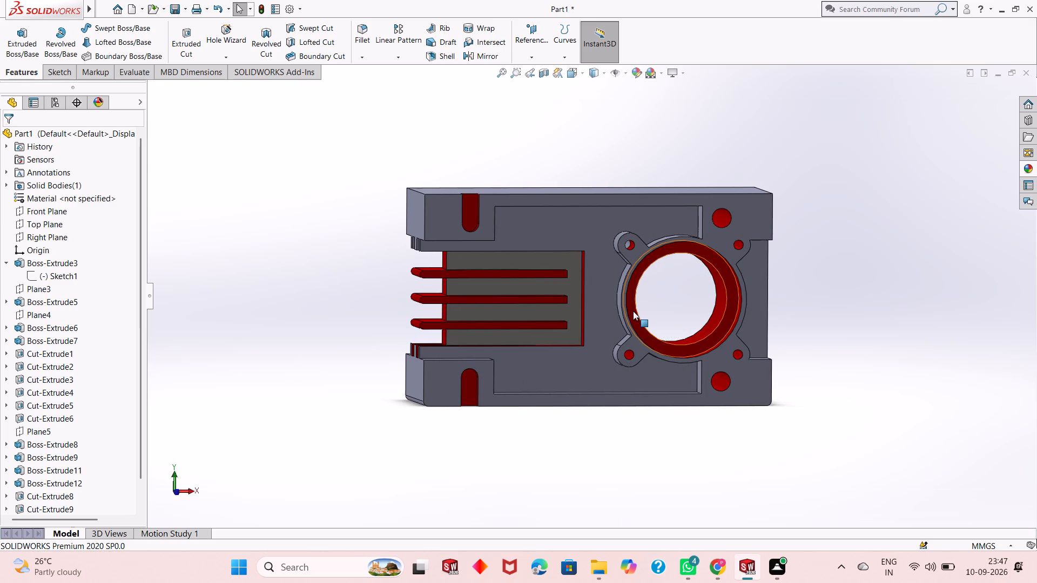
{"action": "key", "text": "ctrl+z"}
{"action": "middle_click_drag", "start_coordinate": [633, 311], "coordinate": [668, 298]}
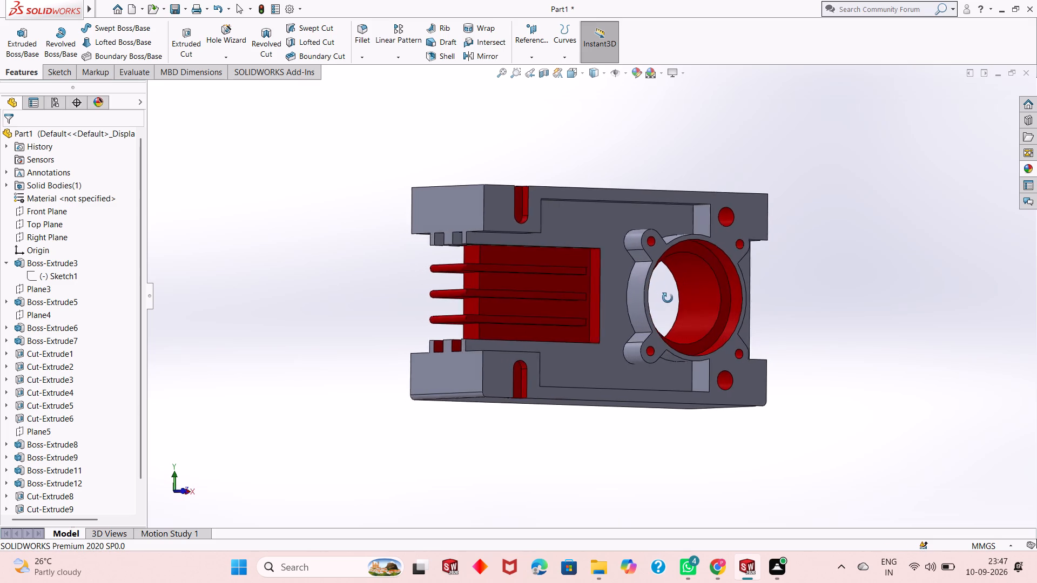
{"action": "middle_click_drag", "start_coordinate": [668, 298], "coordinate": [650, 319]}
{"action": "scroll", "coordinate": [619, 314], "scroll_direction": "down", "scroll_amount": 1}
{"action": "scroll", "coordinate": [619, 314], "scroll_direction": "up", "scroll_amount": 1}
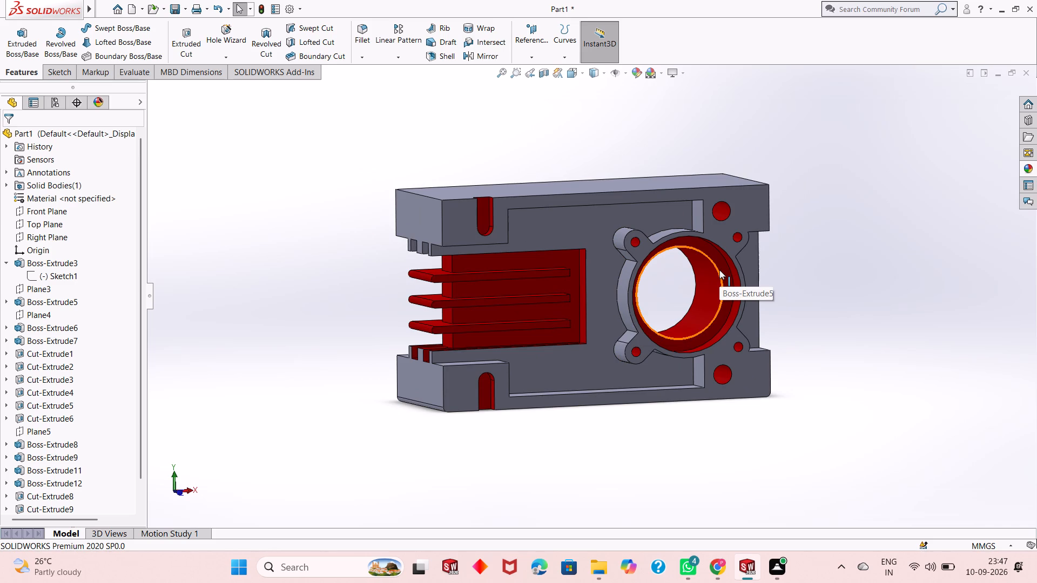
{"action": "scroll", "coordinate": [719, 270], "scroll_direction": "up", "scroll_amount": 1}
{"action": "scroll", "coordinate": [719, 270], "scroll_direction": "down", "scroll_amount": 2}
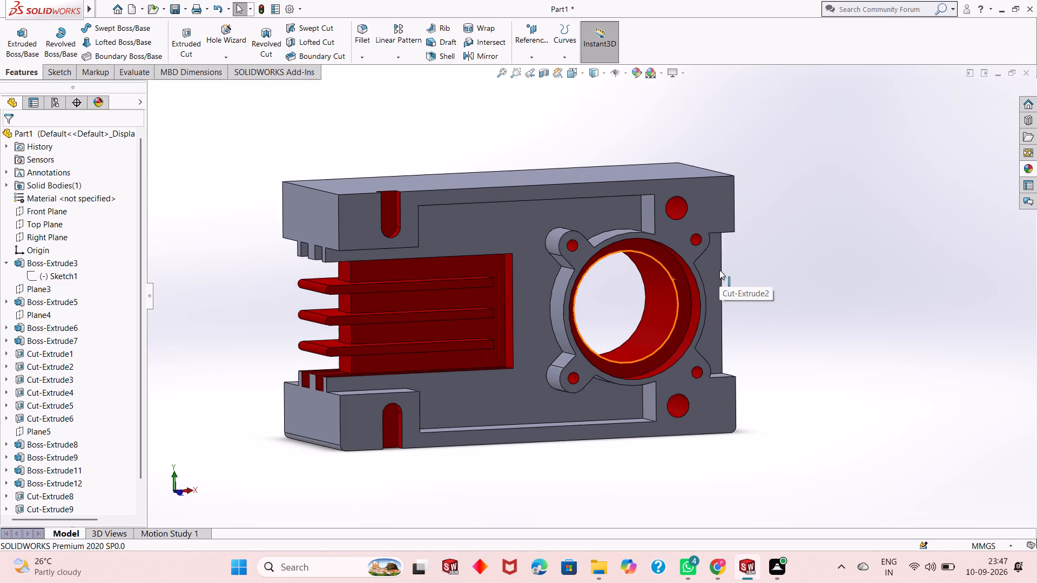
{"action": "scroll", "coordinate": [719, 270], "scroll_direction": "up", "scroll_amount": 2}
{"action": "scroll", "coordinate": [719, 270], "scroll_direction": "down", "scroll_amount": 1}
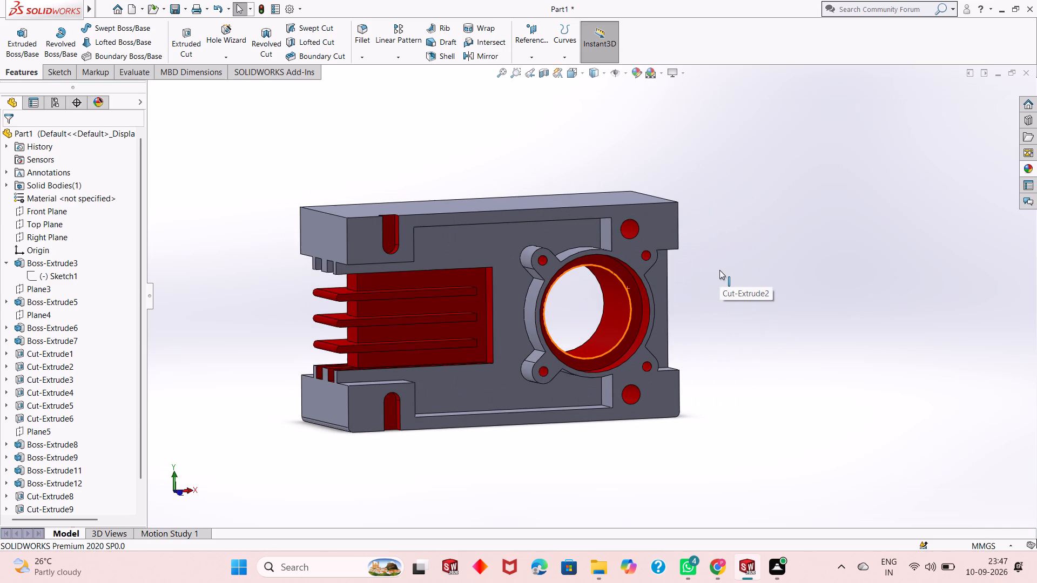
Apply the polished aluminum appearance to only the recessed face behind the three fins.
{"action": "left_click", "coordinate": [1028, 169]}
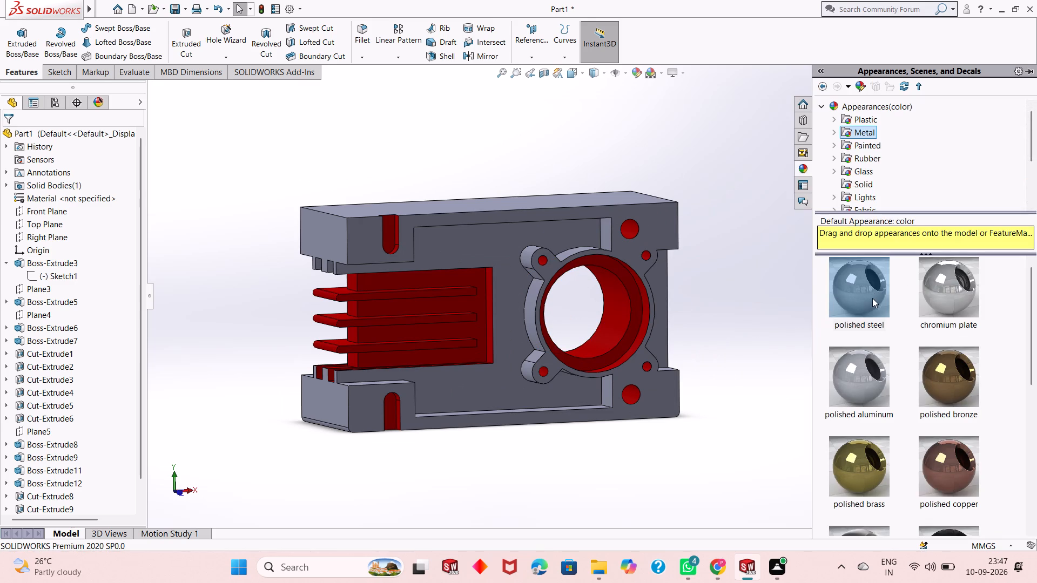
{"action": "left_click_drag", "start_coordinate": [865, 378], "coordinate": [447, 308]}
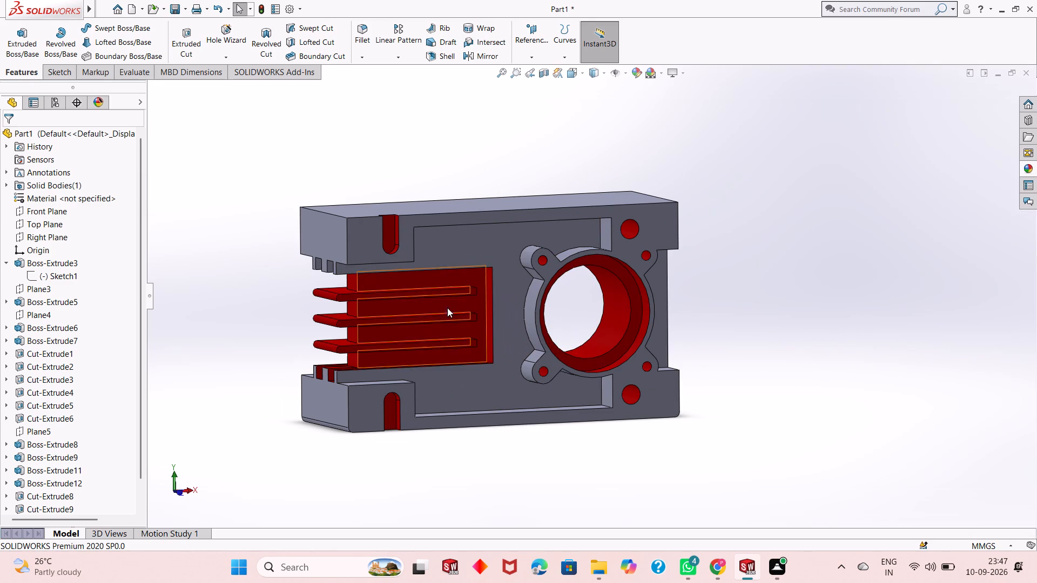
{"action": "left_click", "coordinate": [447, 308]}
{"action": "middle_click_drag", "start_coordinate": [588, 382], "coordinate": [580, 384]}
{"action": "key", "text": "Escape"}
Examine the housing's face colours from the front, back and finned end.
{"action": "scroll", "coordinate": [475, 334], "scroll_direction": "down", "scroll_amount": 1}
{"action": "scroll", "coordinate": [475, 334], "scroll_direction": "up", "scroll_amount": 2}
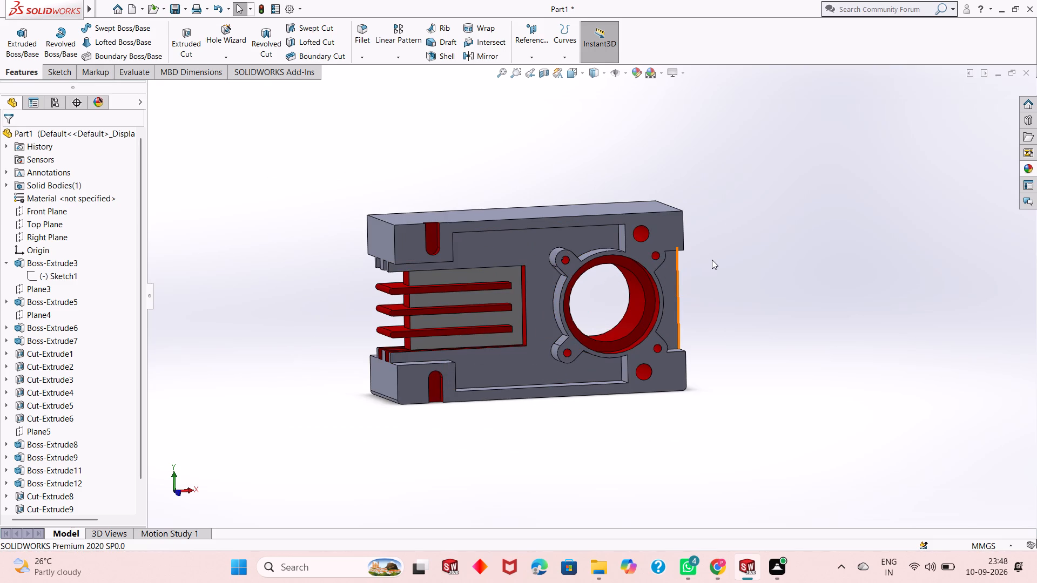
{"action": "middle_click_drag", "start_coordinate": [685, 299], "coordinate": [669, 311]}
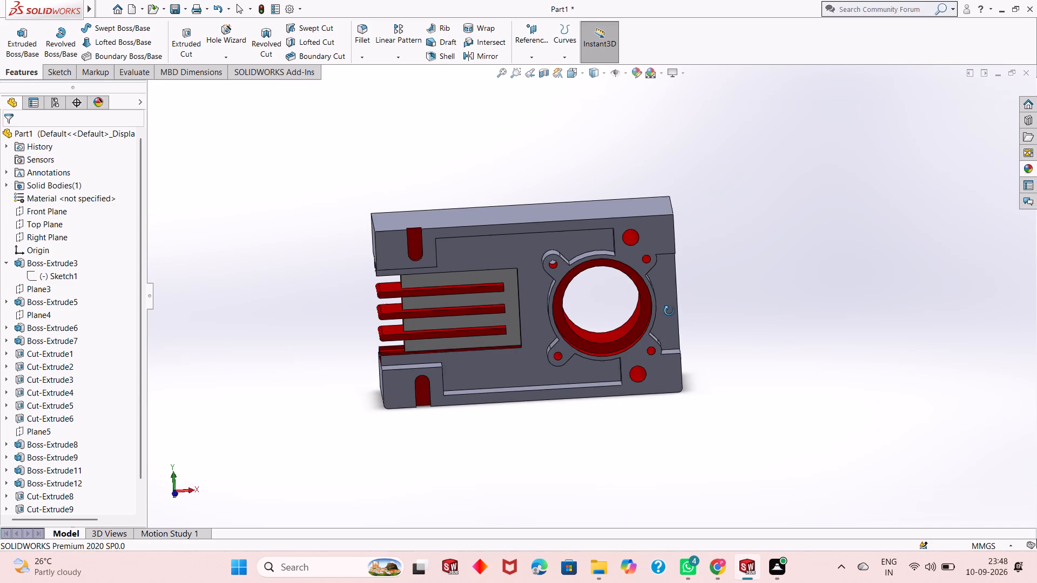
{"action": "middle_click_drag", "start_coordinate": [669, 311], "coordinate": [430, 389]}
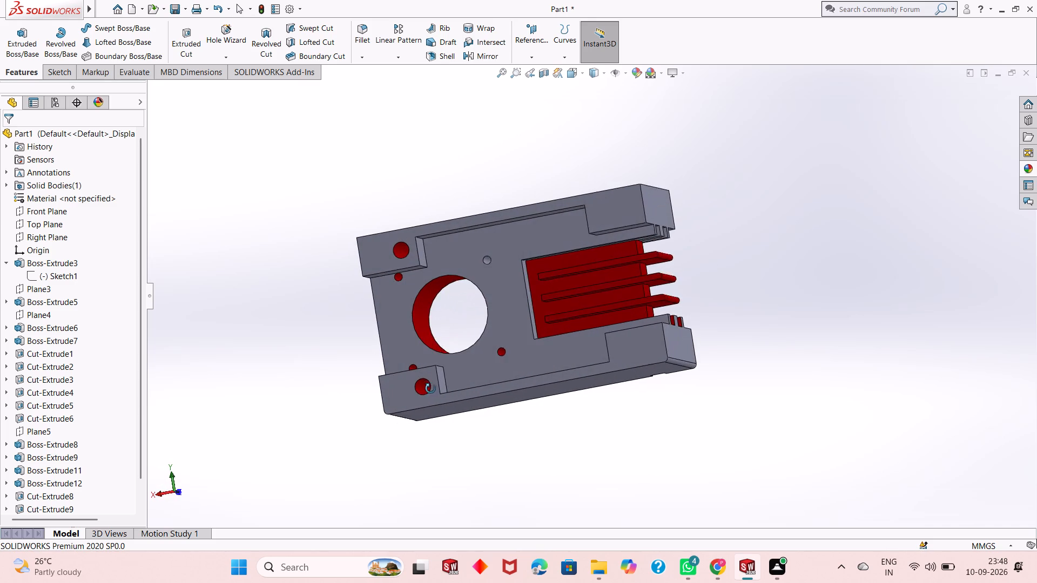
{"action": "middle_click_drag", "start_coordinate": [430, 389], "coordinate": [459, 399]}
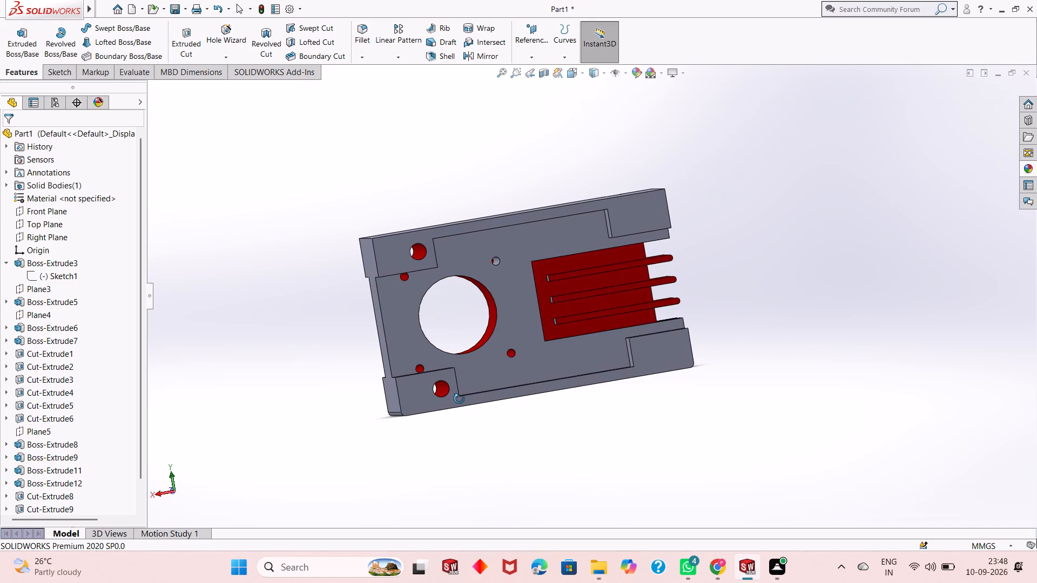
{"action": "middle_click_drag", "start_coordinate": [459, 399], "coordinate": [467, 399]}
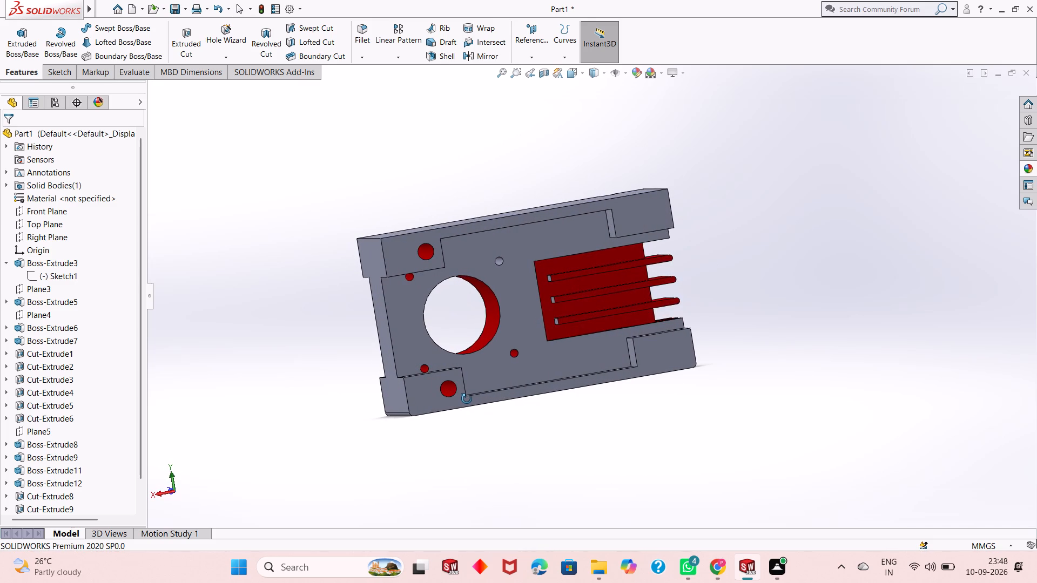
{"action": "middle_click_drag", "start_coordinate": [467, 399], "coordinate": [496, 387]}
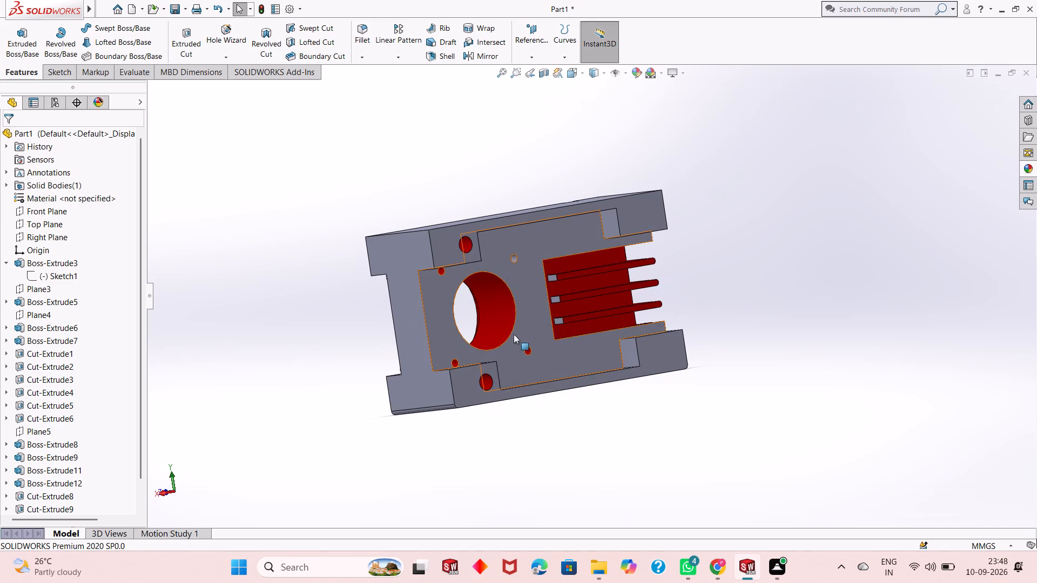
{"action": "middle_click_drag", "start_coordinate": [516, 328], "coordinate": [692, 265]}
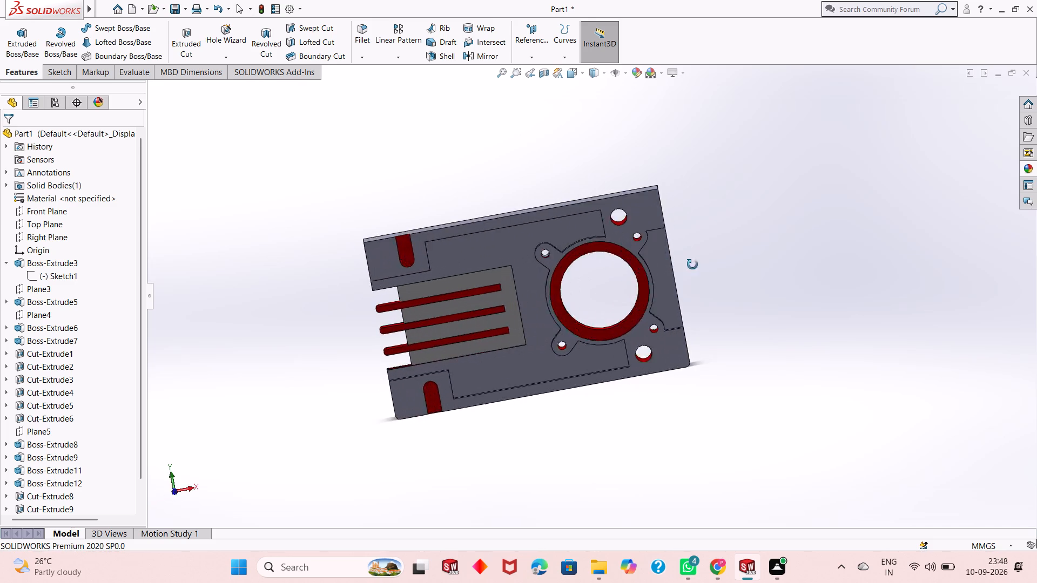
{"action": "middle_click_drag", "start_coordinate": [692, 265], "coordinate": [729, 288]}
{"action": "middle_click_drag", "start_coordinate": [531, 347], "coordinate": [569, 310]}
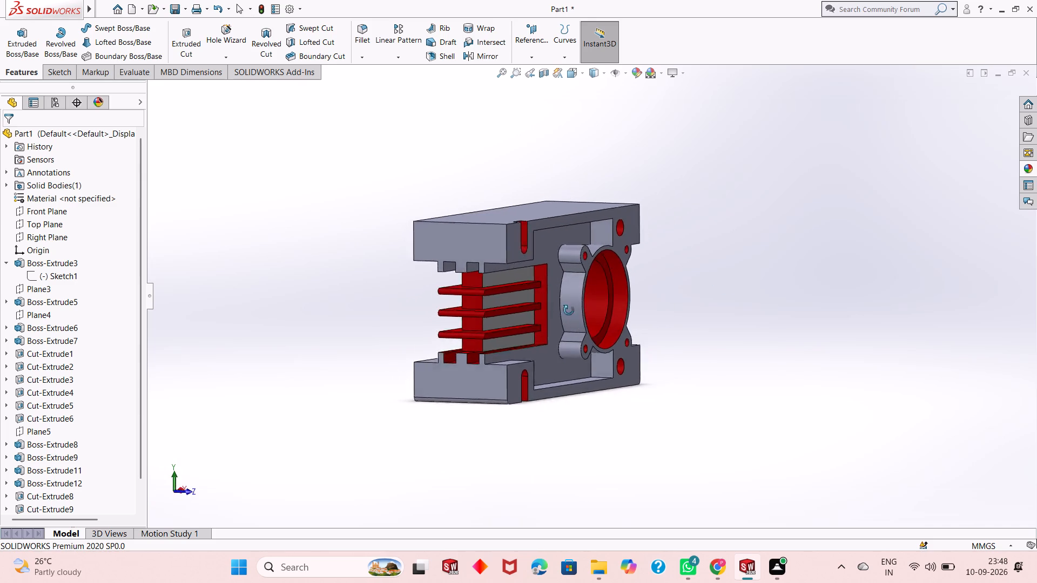
{"action": "middle_click_drag", "start_coordinate": [569, 310], "coordinate": [596, 207]}
{"action": "middle_click_drag", "start_coordinate": [585, 207], "coordinate": [578, 275]}
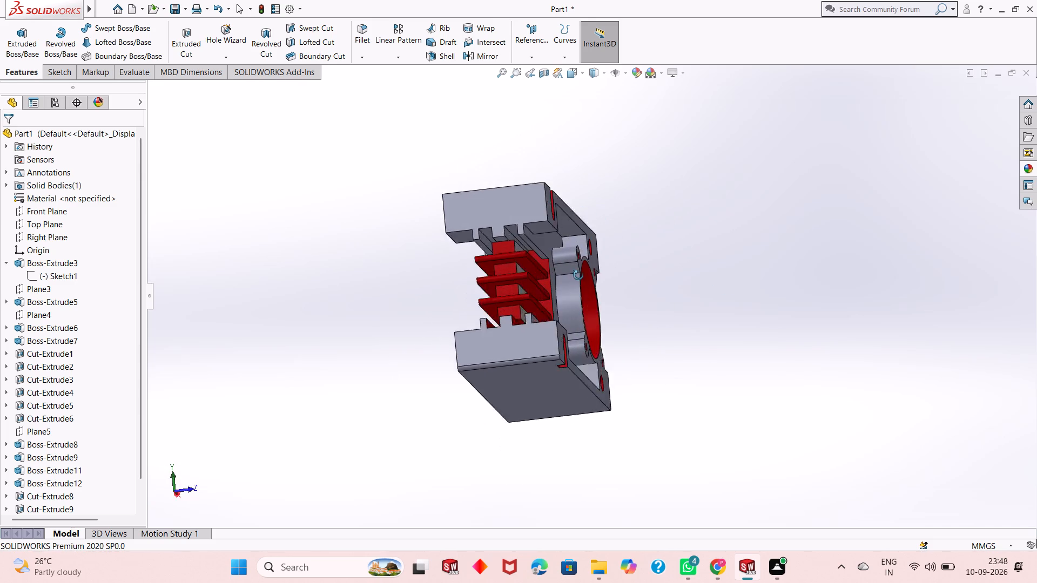
{"action": "middle_click_drag", "start_coordinate": [578, 275], "coordinate": [570, 323]}
{"action": "scroll", "coordinate": [524, 327], "scroll_direction": "down", "scroll_amount": 3}
{"action": "scroll", "coordinate": [513, 340], "scroll_direction": "up", "scroll_amount": 2}
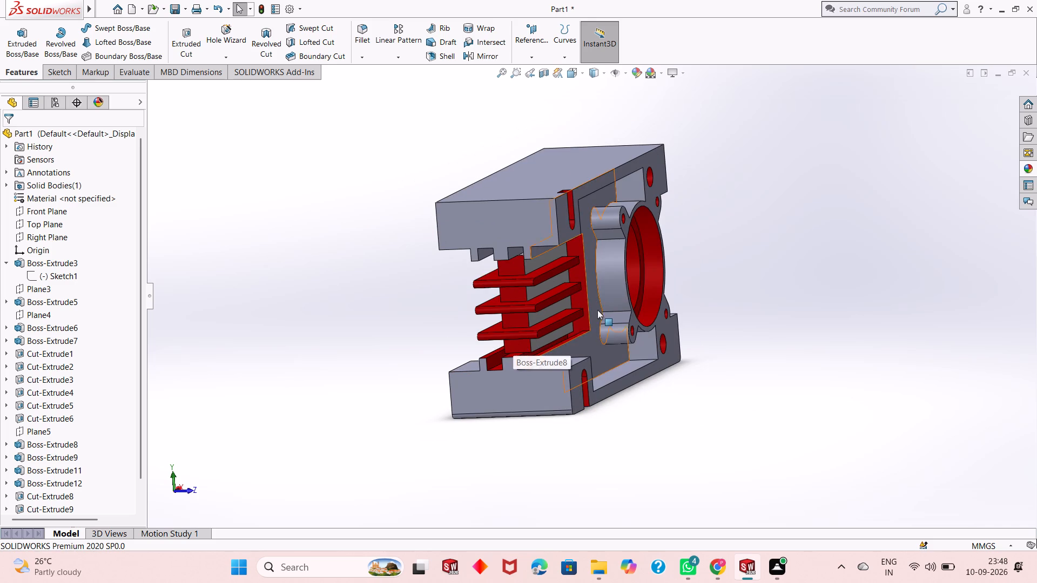
Apply the candy apple red painted appearance to only one side wall of the first groove in the block above the fins.
{"action": "middle_click_drag", "start_coordinate": [598, 309], "coordinate": [560, 318]}
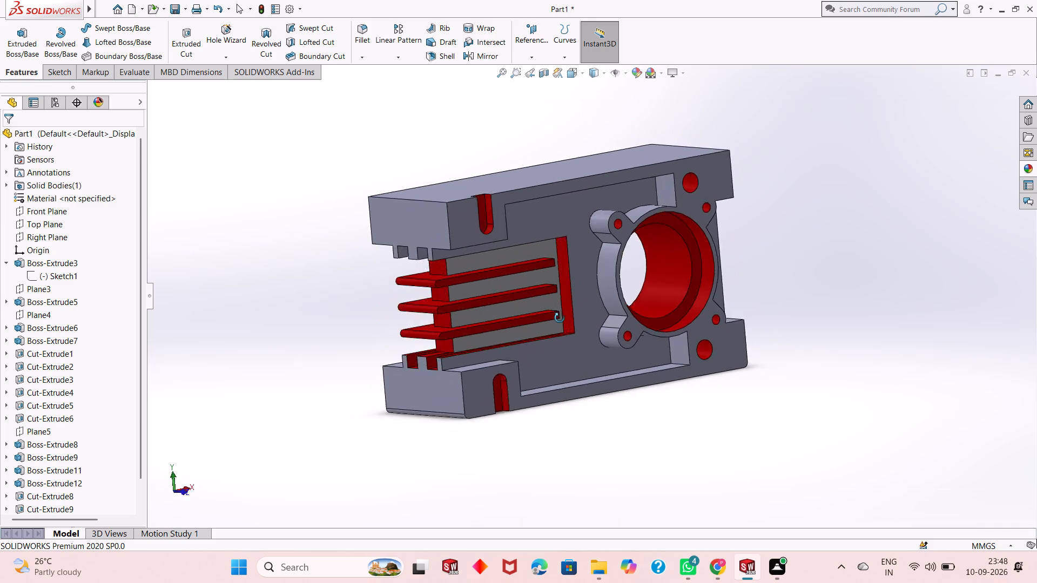
{"action": "middle_click_drag", "start_coordinate": [560, 318], "coordinate": [587, 237]}
{"action": "scroll", "coordinate": [482, 162], "scroll_direction": "down", "scroll_amount": 3}
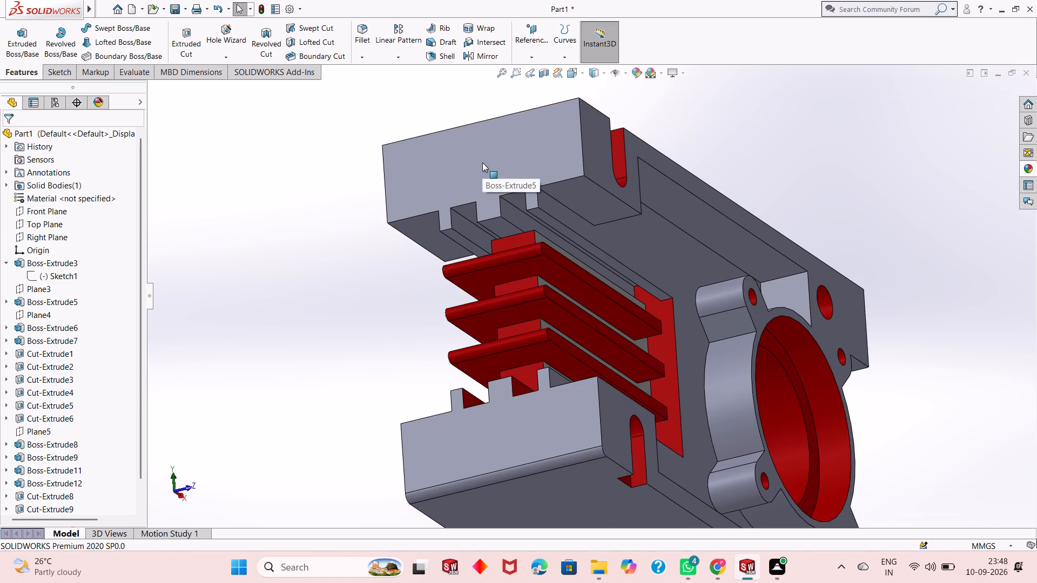
{"action": "left_click", "coordinate": [1033, 170]}
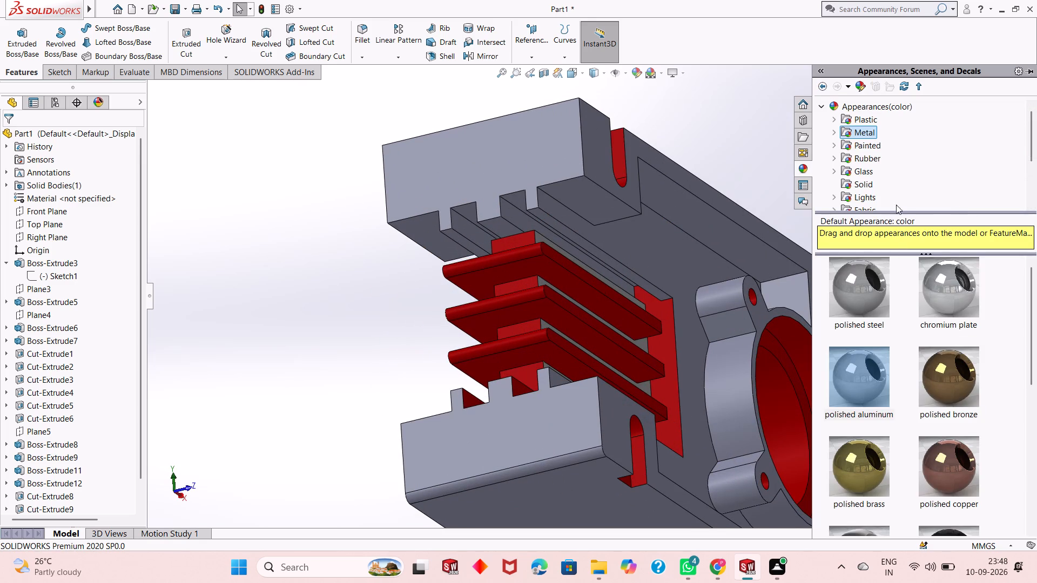
{"action": "left_click", "coordinate": [873, 171]}
{"action": "left_click", "coordinate": [873, 162]}
{"action": "left_click", "coordinate": [871, 147]}
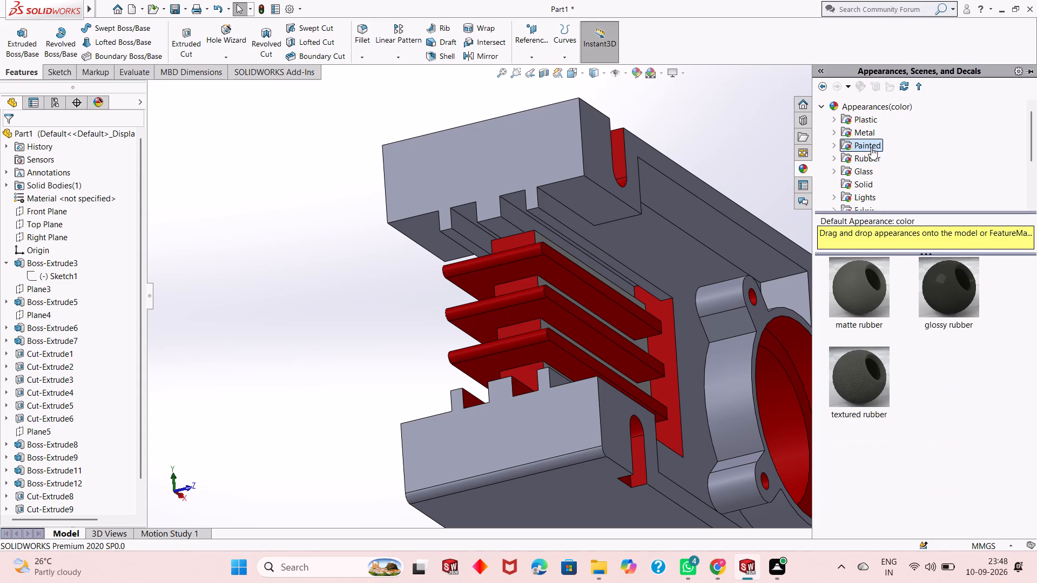
{"action": "left_click_drag", "start_coordinate": [863, 289], "coordinate": [666, 262]}
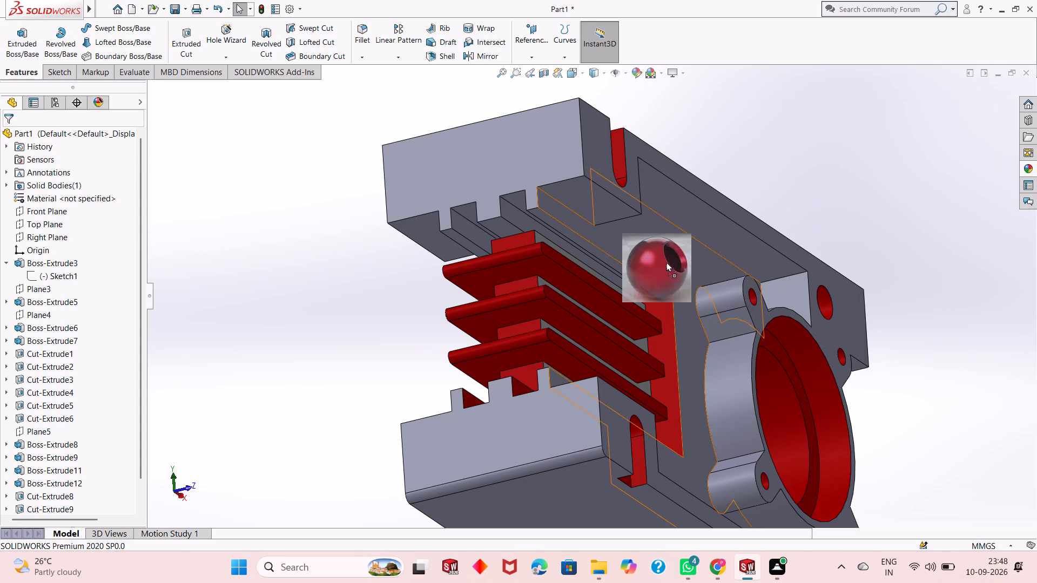
{"action": "left_click_drag", "start_coordinate": [666, 262], "coordinate": [468, 227]}
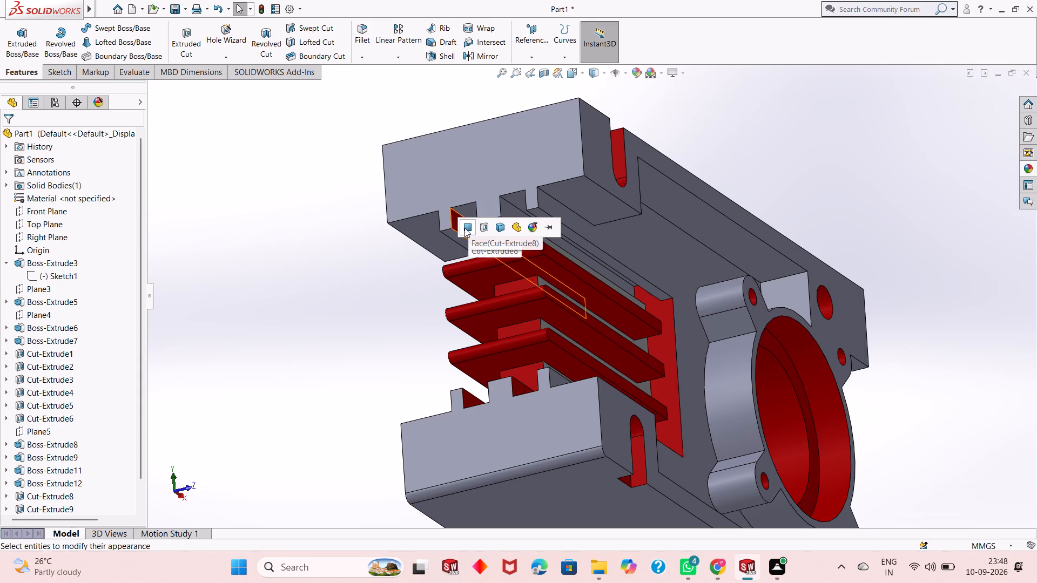
{"action": "left_click", "coordinate": [464, 228]}
Apply candy apple red to the narrow outer land beside the first groove and to that groove's base face.
{"action": "left_click", "coordinate": [1026, 167]}
{"action": "left_click_drag", "start_coordinate": [850, 275], "coordinate": [449, 234]}
{"action": "left_click", "coordinate": [449, 234]}
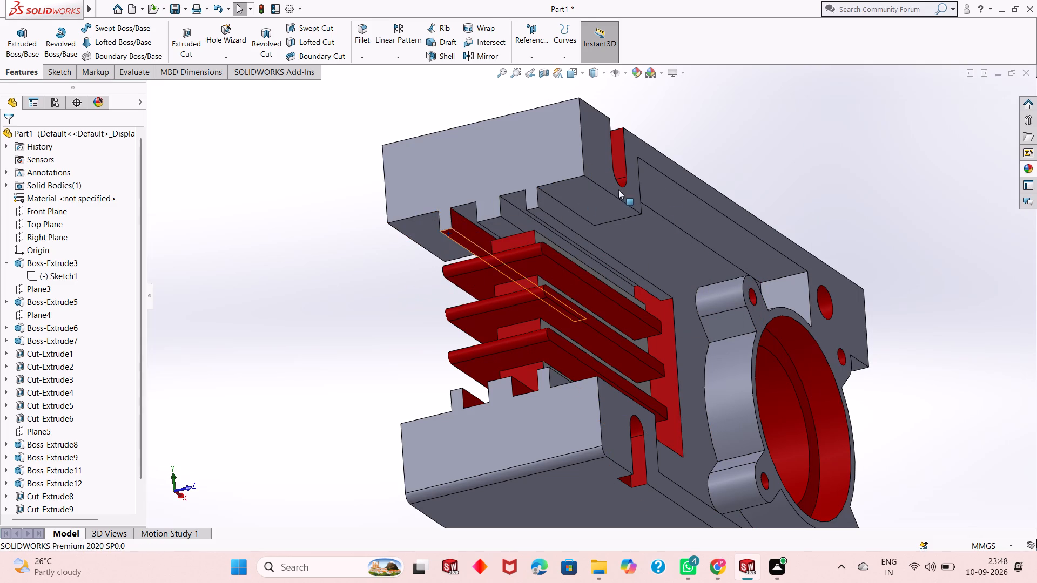
{"action": "left_click", "coordinate": [1034, 169]}
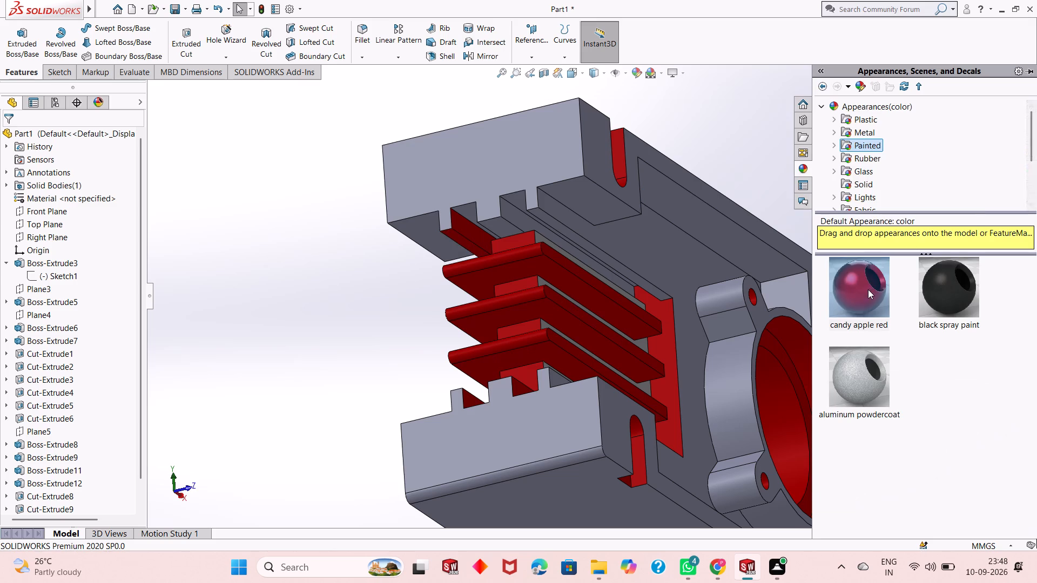
{"action": "left_click_drag", "start_coordinate": [868, 289], "coordinate": [472, 221]}
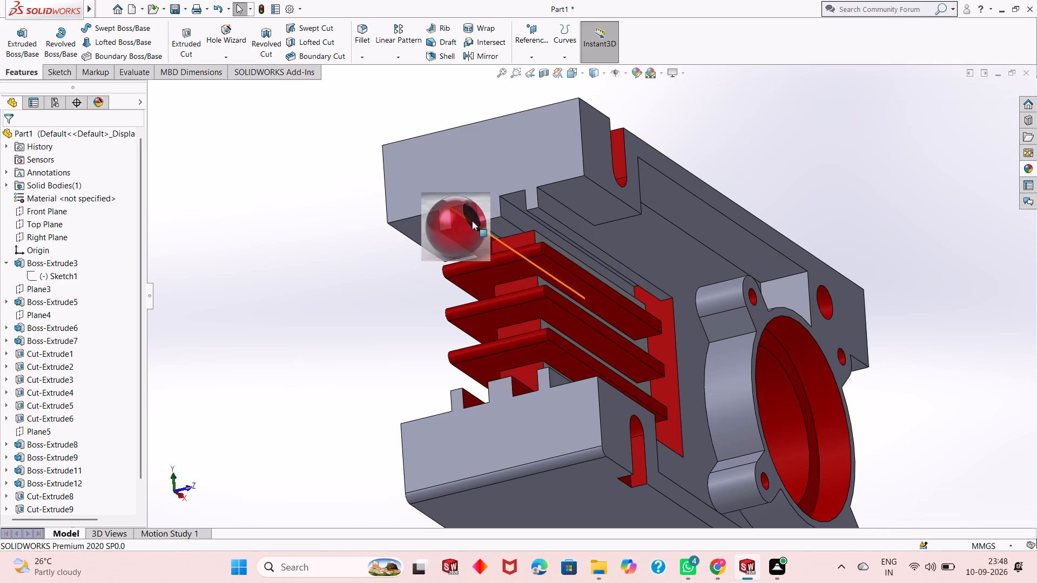
{"action": "left_click_drag", "start_coordinate": [472, 221], "coordinate": [471, 219]}
{"action": "left_click", "coordinate": [471, 219]}
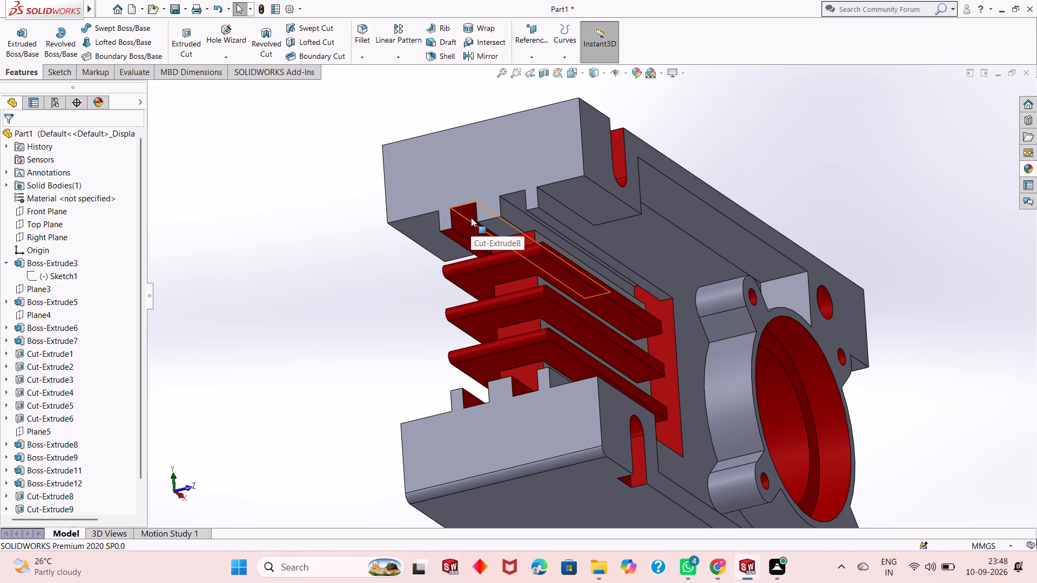
Apply candy apple red to the second upper groove's inner side wall, the land between both grooves, and the second groove's base face.
{"action": "left_click", "coordinate": [1034, 166]}
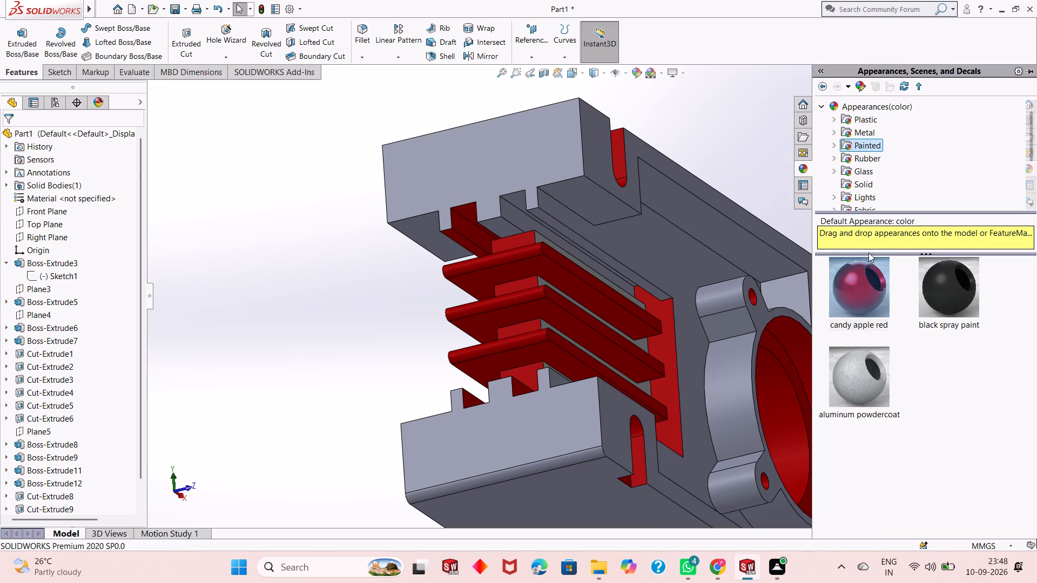
{"action": "left_click_drag", "start_coordinate": [847, 281], "coordinate": [507, 208]}
{"action": "left_click", "coordinate": [507, 209]}
{"action": "middle_click_drag", "start_coordinate": [544, 211], "coordinate": [544, 306]}
{"action": "middle_click_drag", "start_coordinate": [524, 259], "coordinate": [547, 158]}
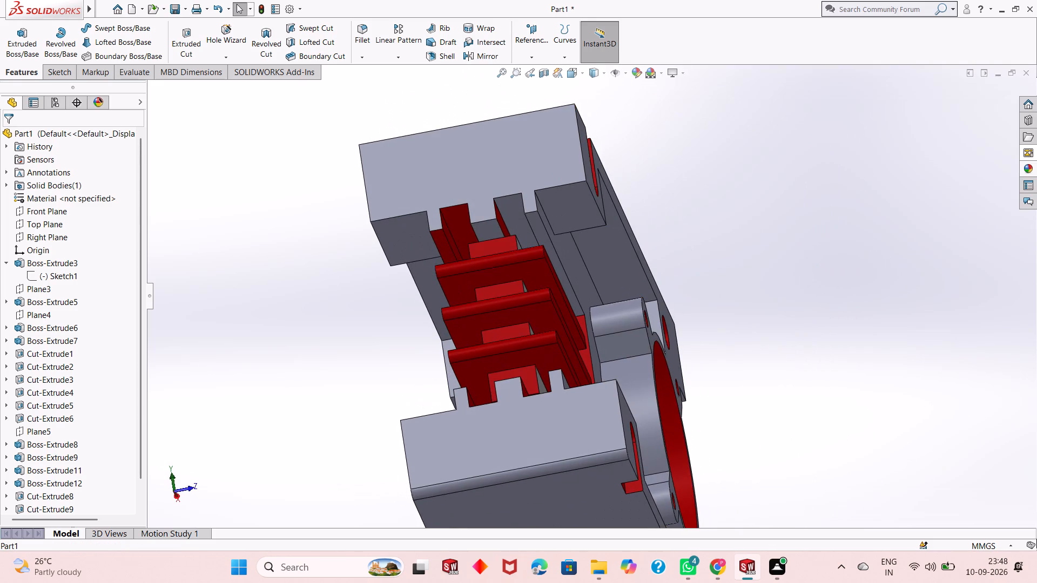
{"action": "left_click", "coordinate": [1027, 166]}
{"action": "left_click_drag", "start_coordinate": [843, 278], "coordinate": [501, 215]}
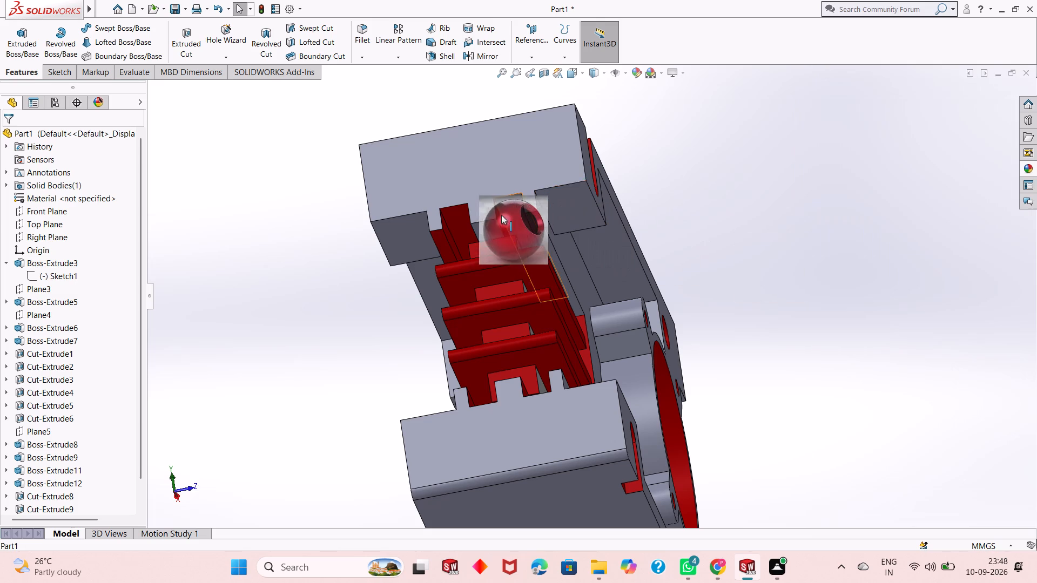
{"action": "left_click_drag", "start_coordinate": [501, 215], "coordinate": [482, 226]}
{"action": "left_click", "coordinate": [482, 226]}
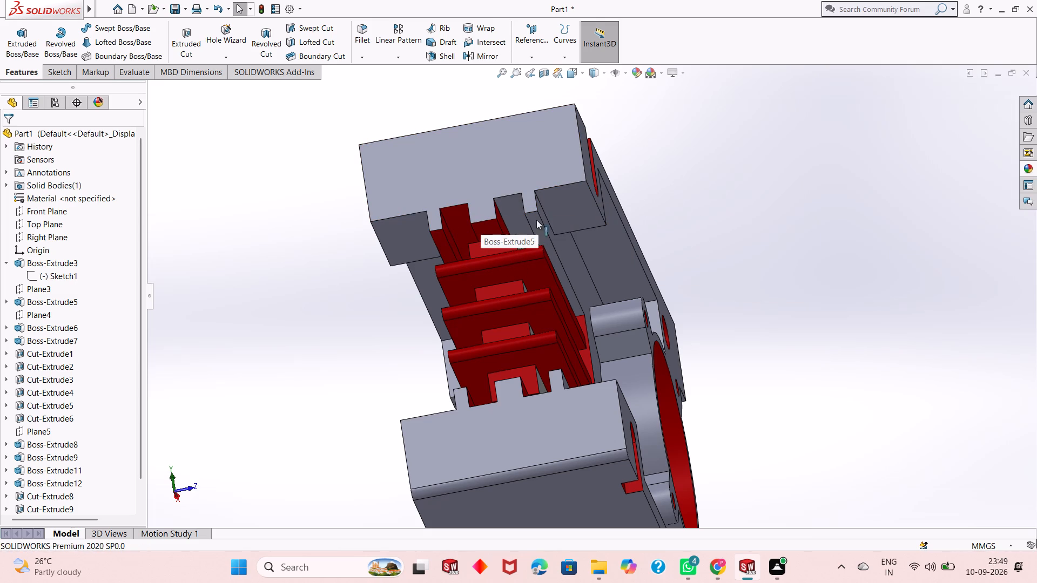
{"action": "left_click", "coordinate": [1031, 166]}
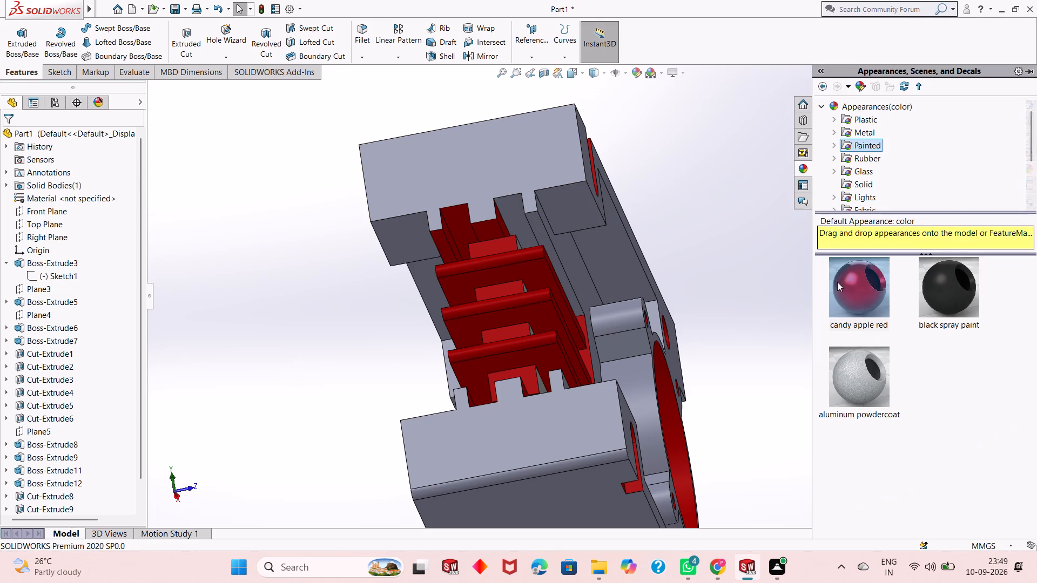
{"action": "left_click_drag", "start_coordinate": [864, 284], "coordinate": [515, 209]}
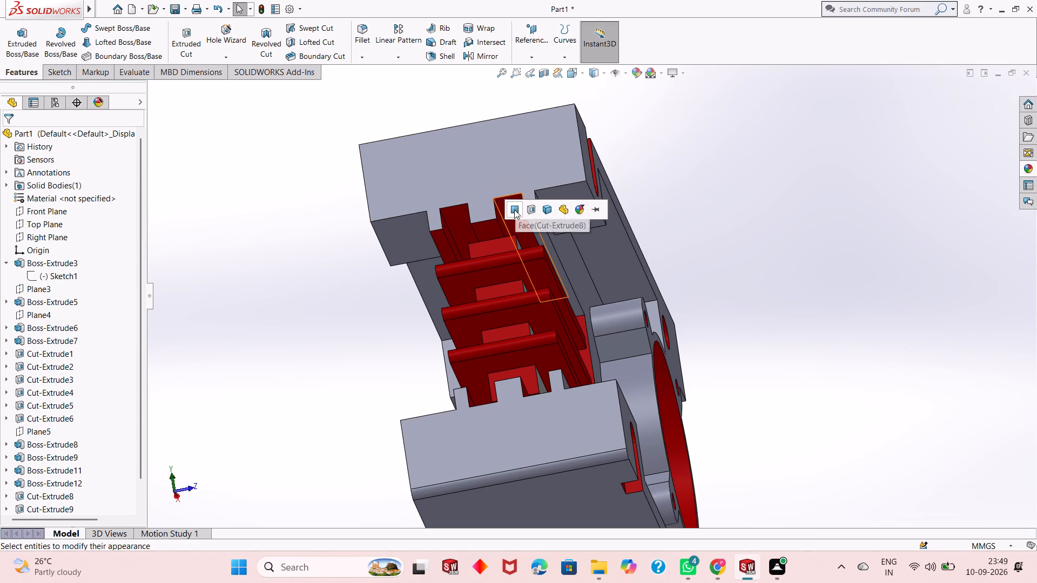
{"action": "left_click", "coordinate": [514, 211]}
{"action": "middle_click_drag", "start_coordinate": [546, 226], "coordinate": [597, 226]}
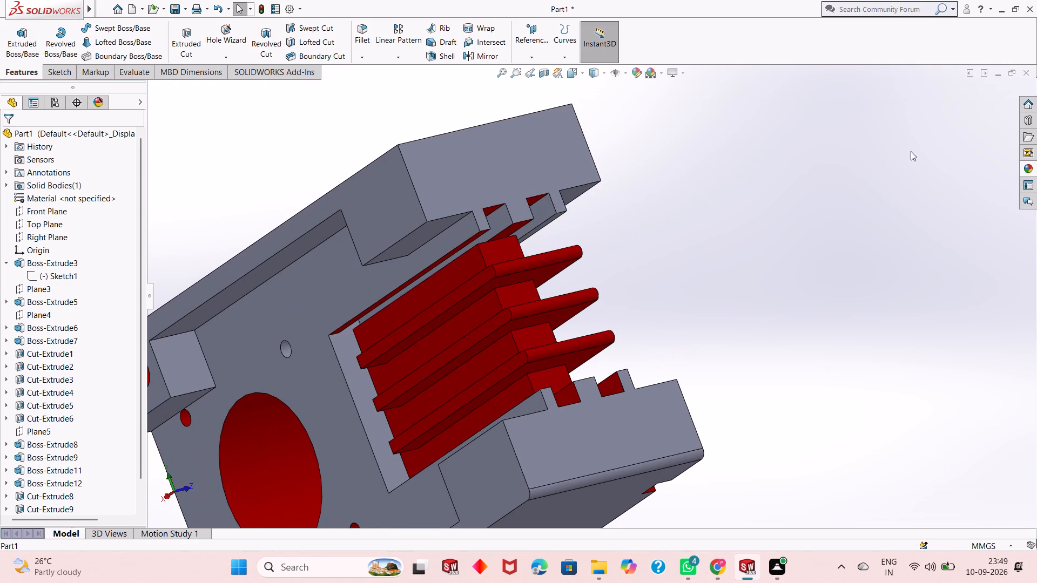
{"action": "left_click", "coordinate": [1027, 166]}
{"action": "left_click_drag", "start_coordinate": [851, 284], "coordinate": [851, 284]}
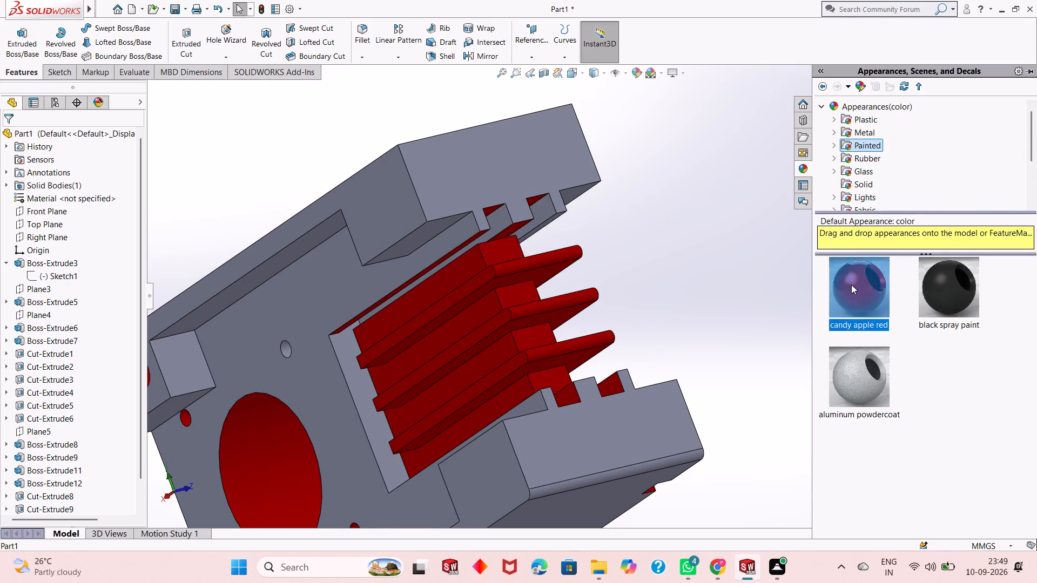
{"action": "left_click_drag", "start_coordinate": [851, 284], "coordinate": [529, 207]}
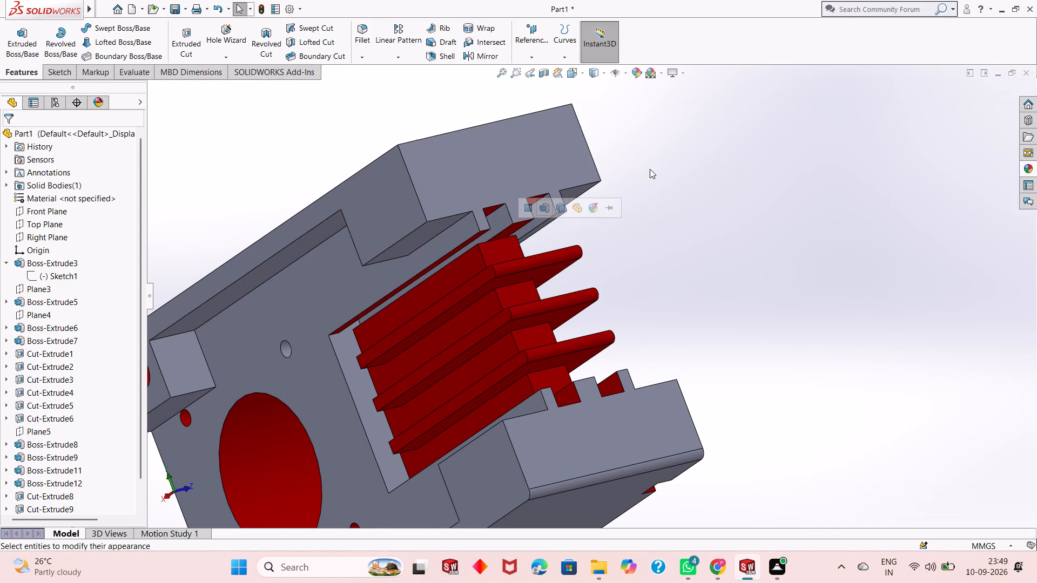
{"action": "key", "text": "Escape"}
Apply candy apple red to the remaining side wall of each upper groove and to the narrow outer land beside the second groove.
{"action": "left_click", "coordinate": [1028, 167]}
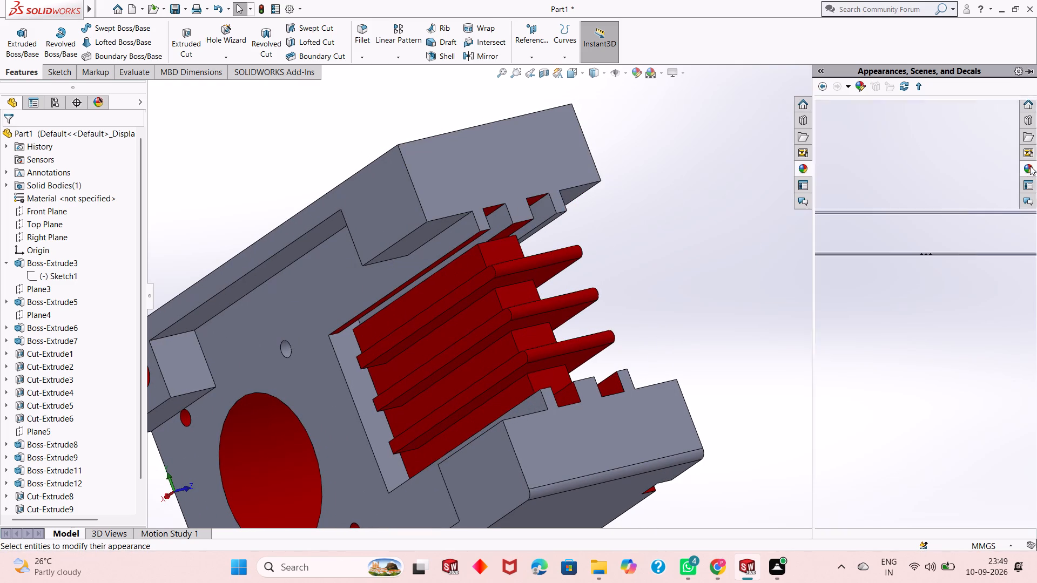
{"action": "left_click_drag", "start_coordinate": [859, 274], "coordinate": [549, 200]}
{"action": "left_click", "coordinate": [549, 201]}
{"action": "left_click", "coordinate": [1034, 169]}
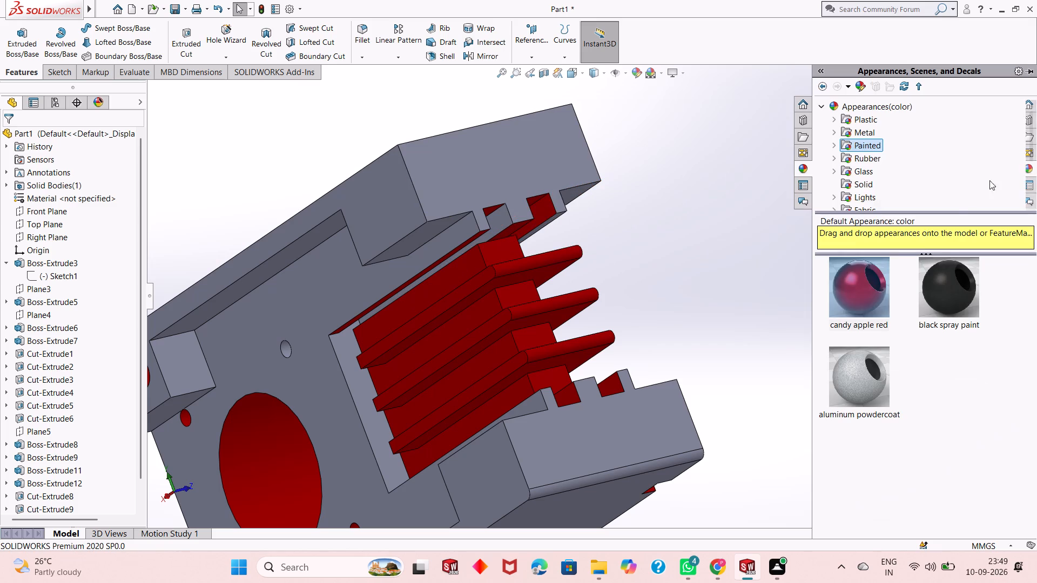
{"action": "left_click_drag", "start_coordinate": [874, 289], "coordinate": [503, 226]}
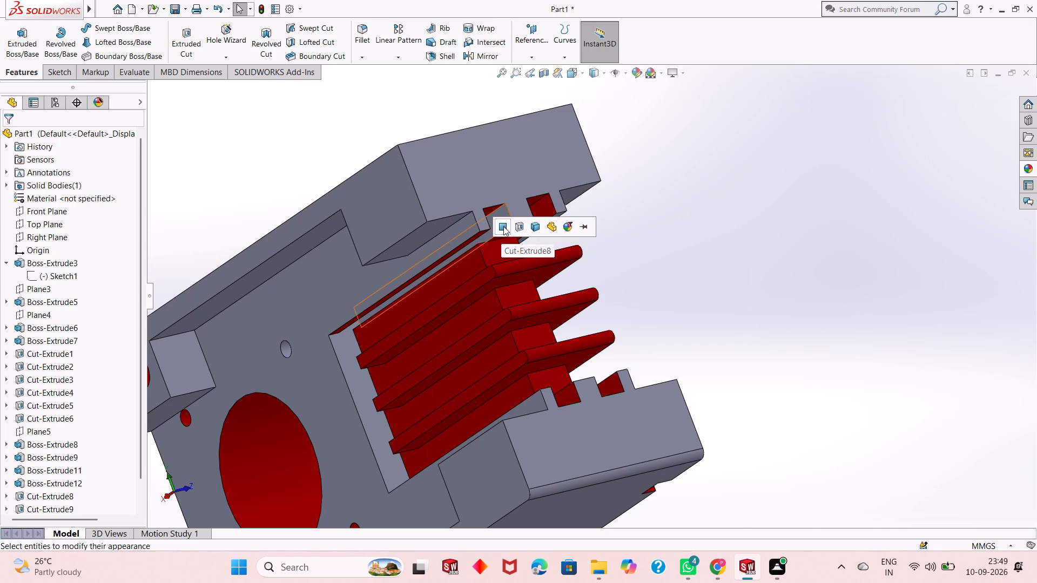
{"action": "left_click", "coordinate": [503, 226]}
{"action": "middle_click_drag", "start_coordinate": [662, 226], "coordinate": [597, 248]}
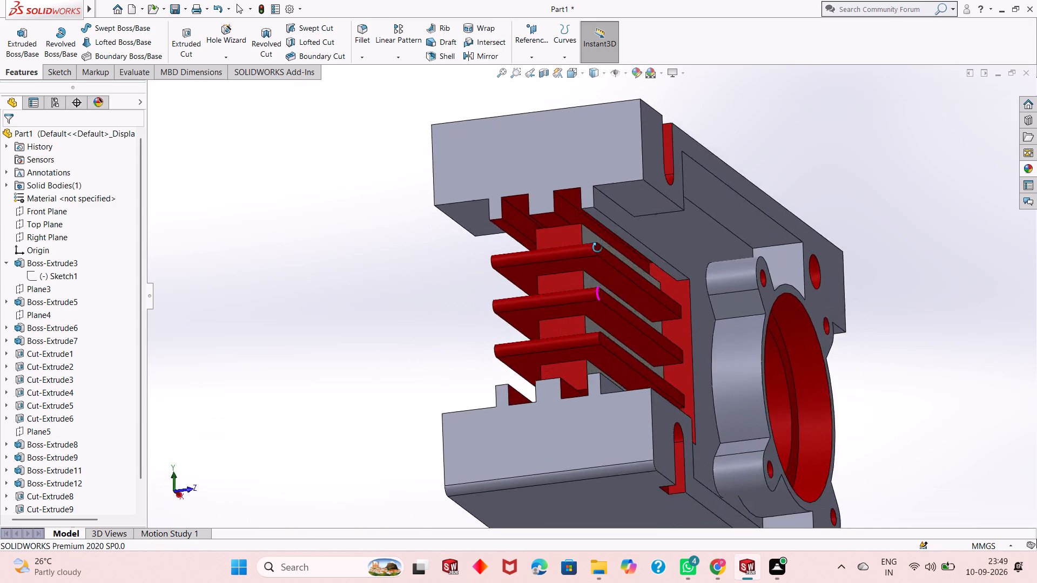
{"action": "middle_click_drag", "start_coordinate": [597, 248], "coordinate": [618, 187]}
{"action": "left_click", "coordinate": [1026, 164]}
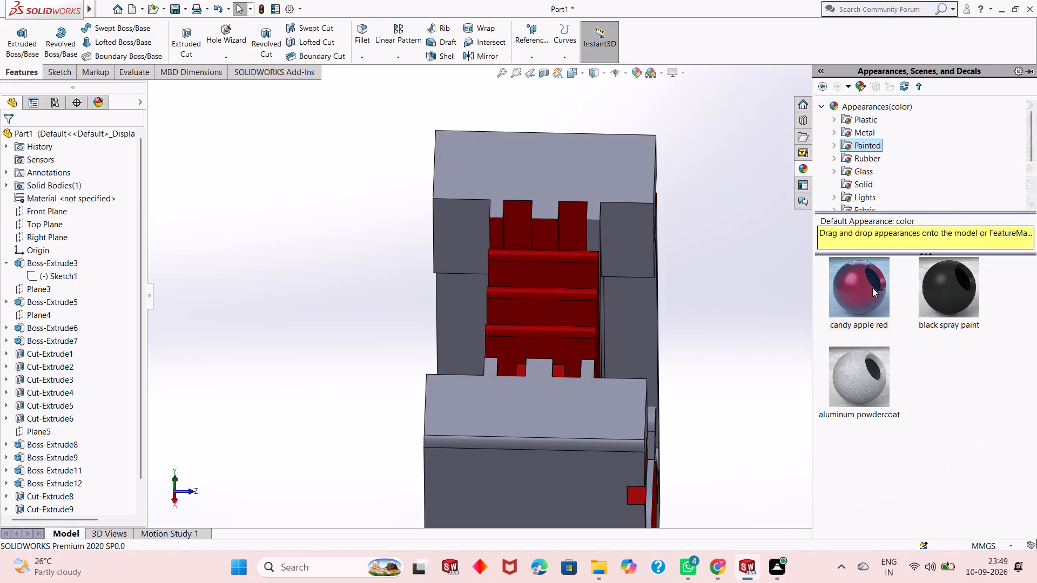
{"action": "left_click_drag", "start_coordinate": [871, 288], "coordinate": [598, 233]}
{"action": "left_click", "coordinate": [598, 235]}
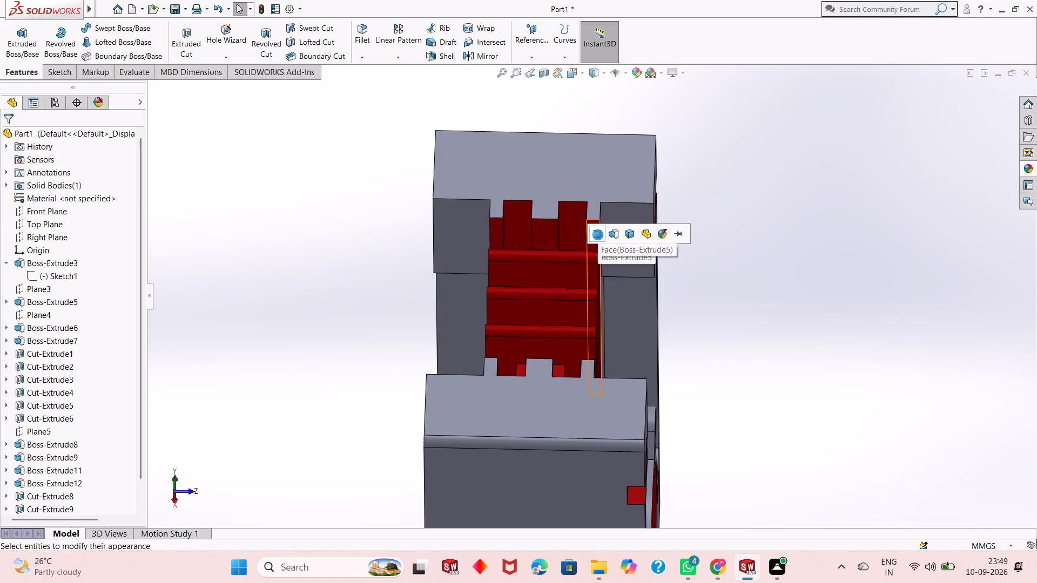
Examine the painted grooves, fins and front of the housing from several angles for faces still uncoloured.
{"action": "middle_click_drag", "start_coordinate": [695, 172], "coordinate": [674, 264]}
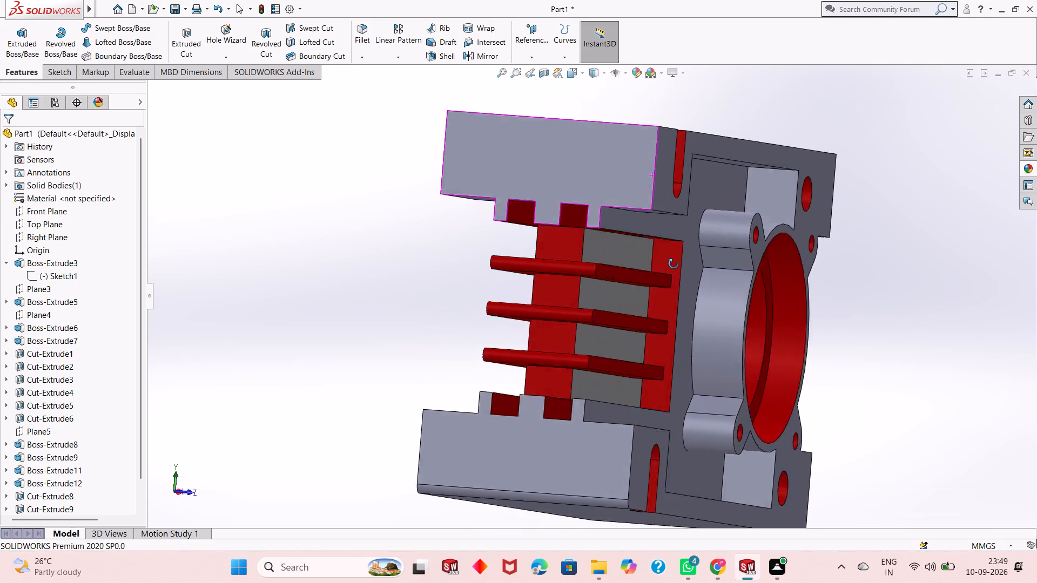
{"action": "middle_click_drag", "start_coordinate": [674, 264], "coordinate": [690, 335]}
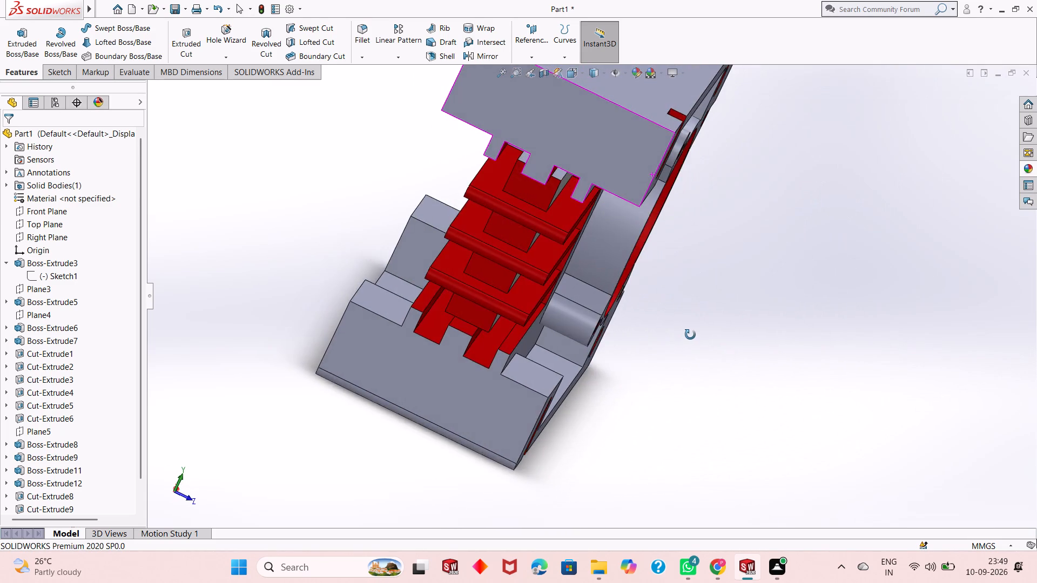
{"action": "middle_click_drag", "start_coordinate": [690, 335], "coordinate": [701, 240]}
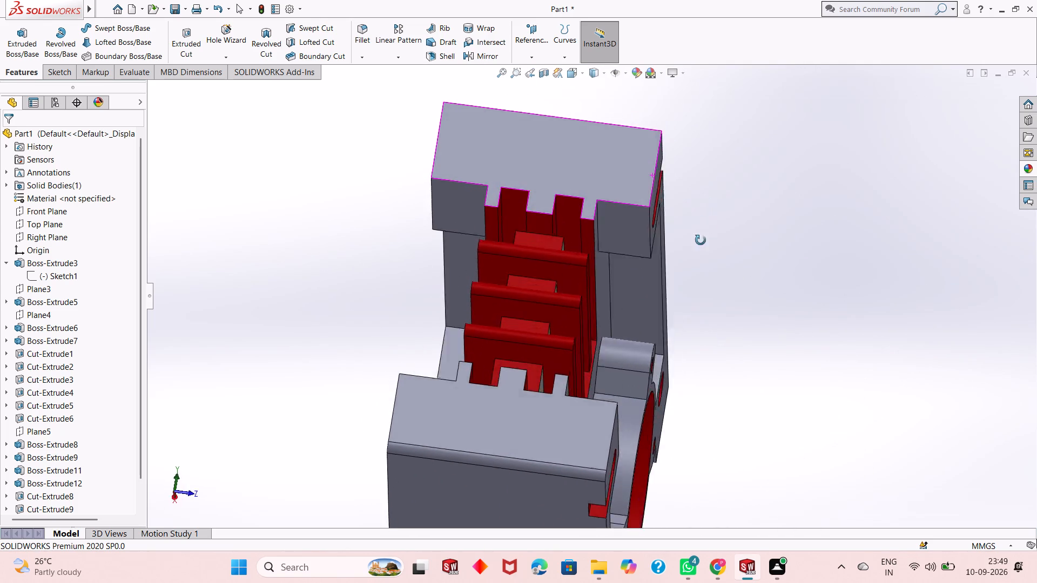
{"action": "middle_click_drag", "start_coordinate": [701, 240], "coordinate": [699, 339]}
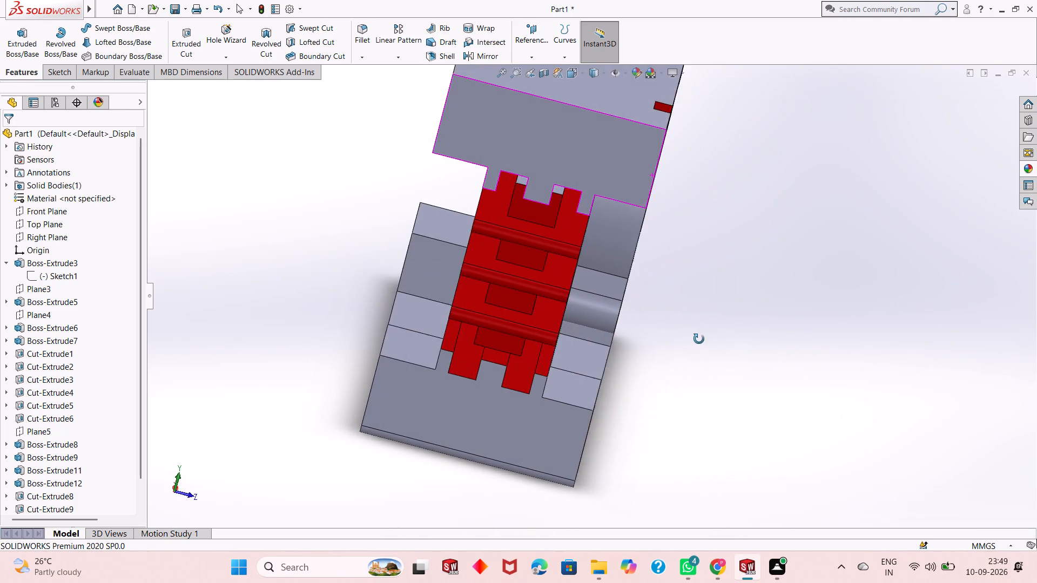
{"action": "middle_click_drag", "start_coordinate": [699, 339], "coordinate": [691, 283]}
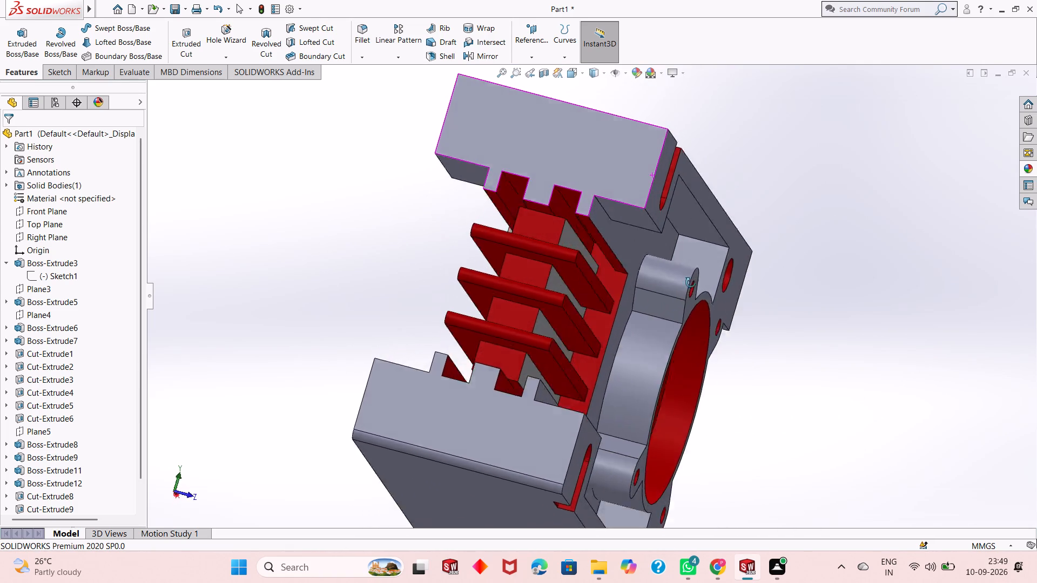
{"action": "middle_click_drag", "start_coordinate": [691, 283], "coordinate": [697, 305]}
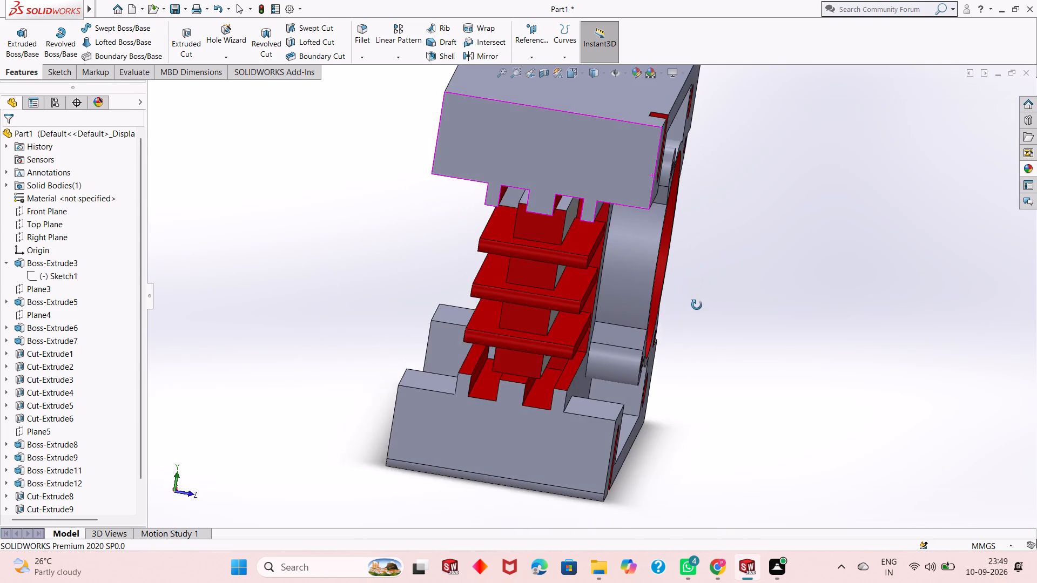
{"action": "middle_click_drag", "start_coordinate": [697, 305], "coordinate": [674, 255]}
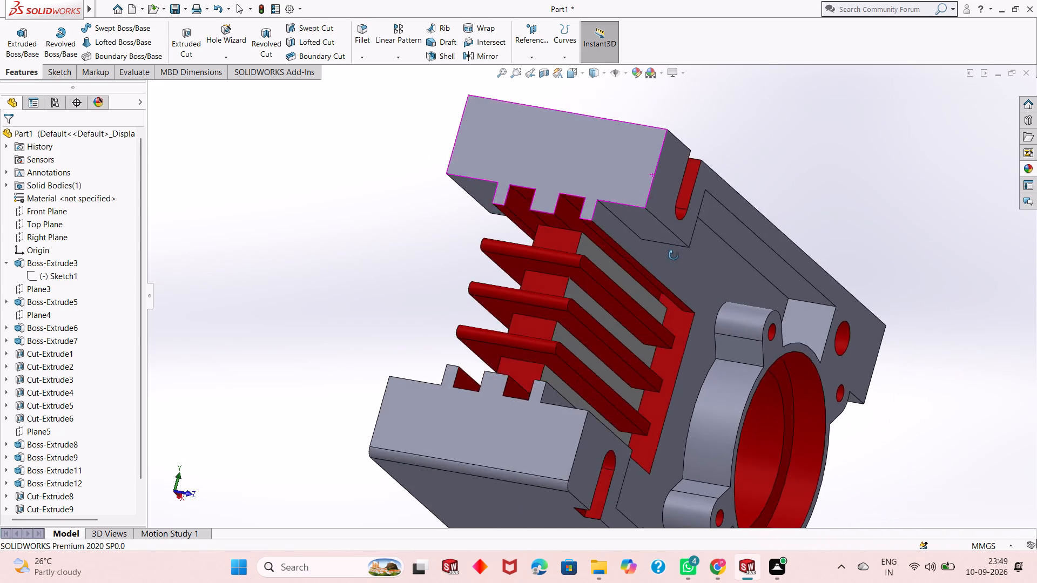
{"action": "middle_click_drag", "start_coordinate": [674, 255], "coordinate": [670, 300]}
{"action": "scroll", "coordinate": [606, 245], "scroll_direction": "up", "scroll_amount": 2}
{"action": "middle_click_drag", "start_coordinate": [815, 169], "coordinate": [772, 147]}
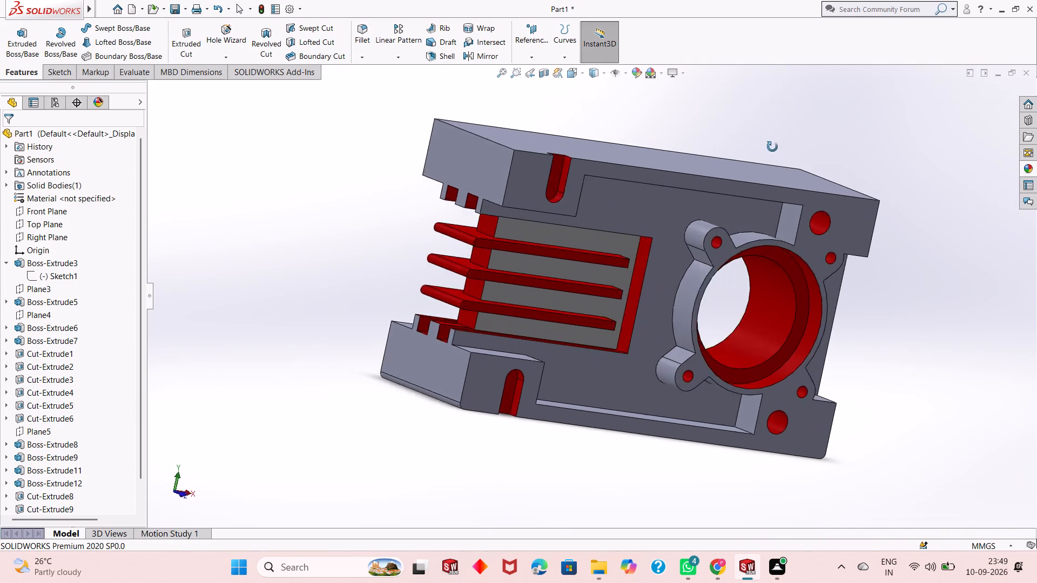
{"action": "middle_click_drag", "start_coordinate": [772, 147], "coordinate": [730, 88]}
{"action": "middle_click_drag", "start_coordinate": [726, 97], "coordinate": [688, 139]}
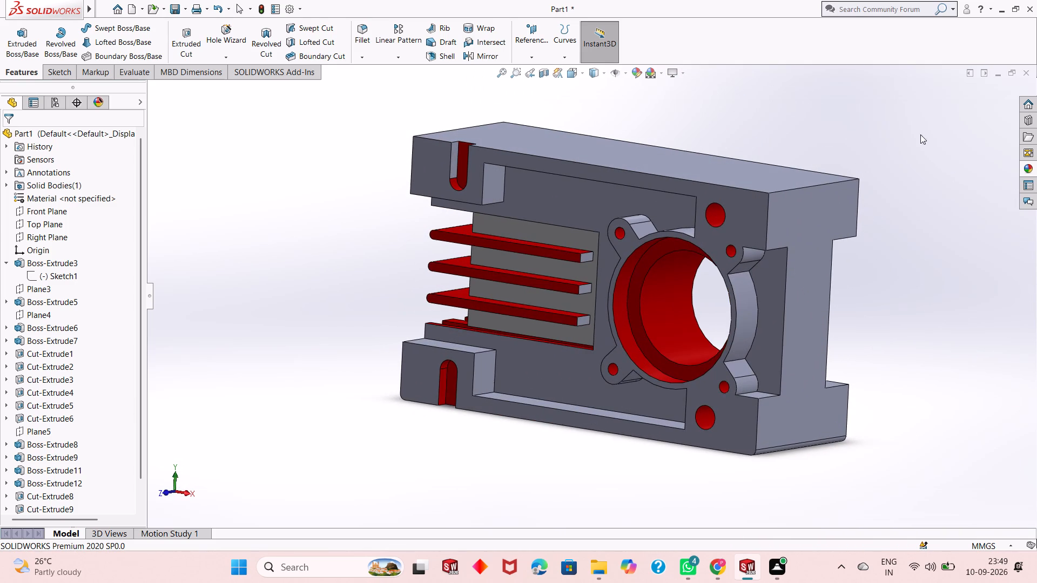
Apply candy apple red to the remaining uncoloured inner wall of the upper open-ended slot on the housing's front.
{"action": "left_click", "coordinate": [1031, 173]}
{"action": "left_click_drag", "start_coordinate": [874, 306], "coordinate": [517, 160]}
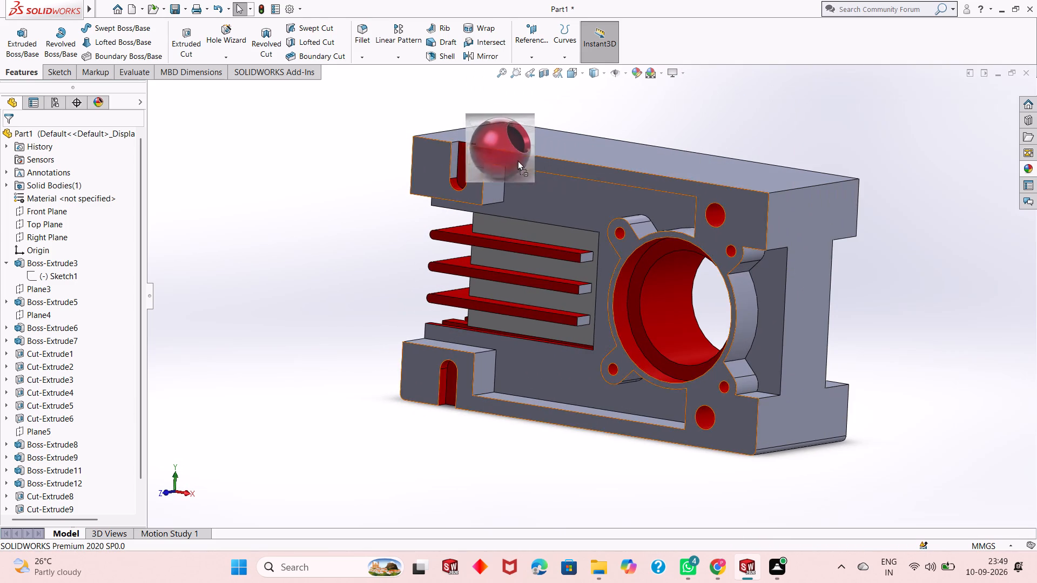
{"action": "left_click_drag", "start_coordinate": [517, 160], "coordinate": [452, 167]}
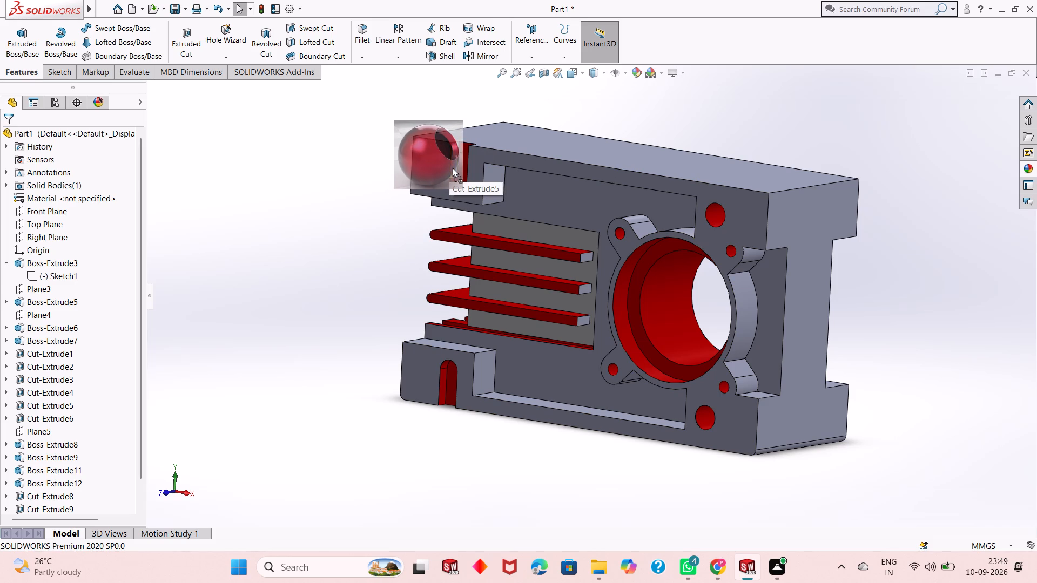
{"action": "left_click_drag", "start_coordinate": [452, 167], "coordinate": [456, 171]}
{"action": "left_click", "coordinate": [456, 171]}
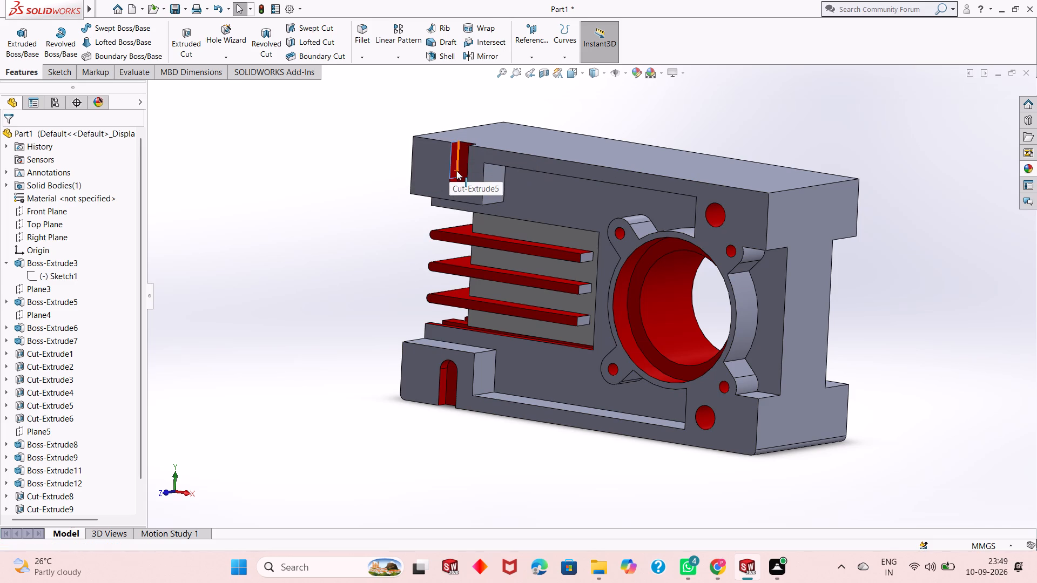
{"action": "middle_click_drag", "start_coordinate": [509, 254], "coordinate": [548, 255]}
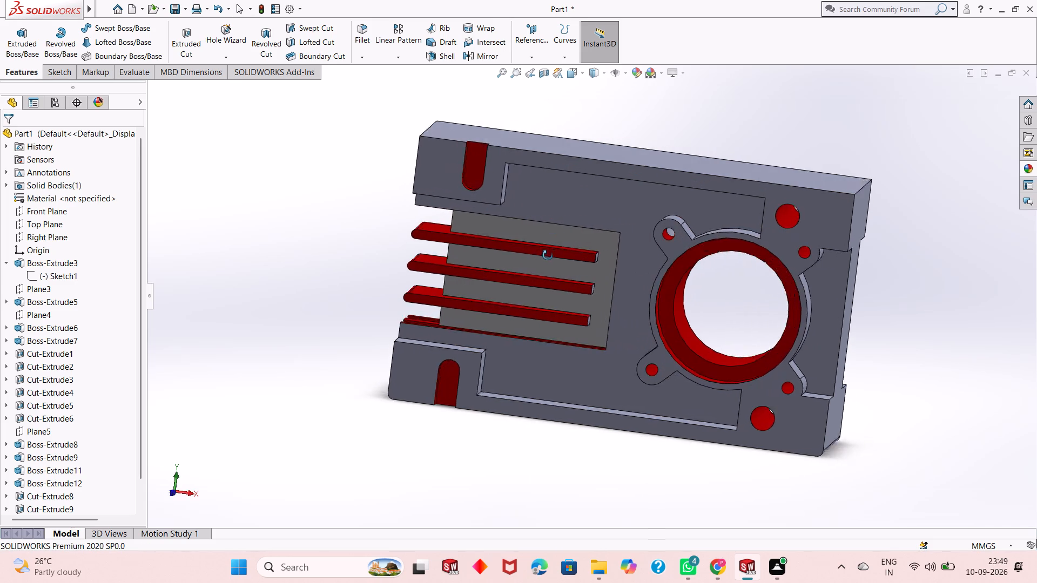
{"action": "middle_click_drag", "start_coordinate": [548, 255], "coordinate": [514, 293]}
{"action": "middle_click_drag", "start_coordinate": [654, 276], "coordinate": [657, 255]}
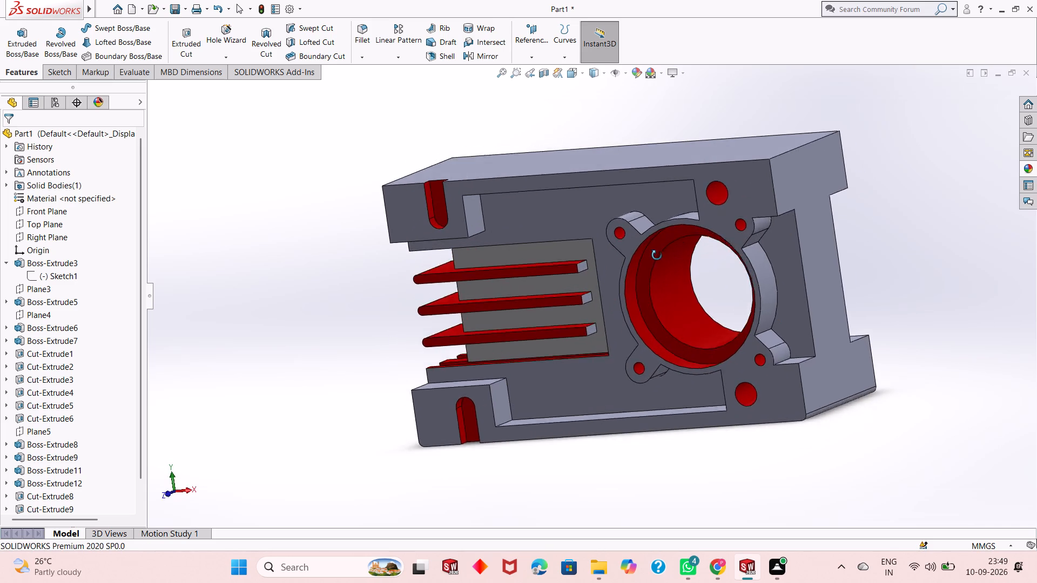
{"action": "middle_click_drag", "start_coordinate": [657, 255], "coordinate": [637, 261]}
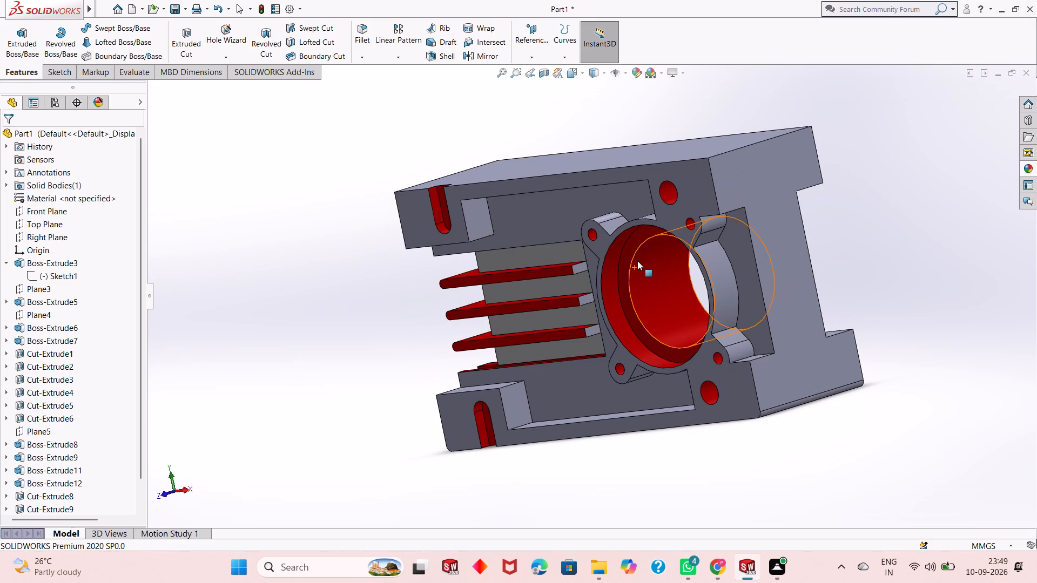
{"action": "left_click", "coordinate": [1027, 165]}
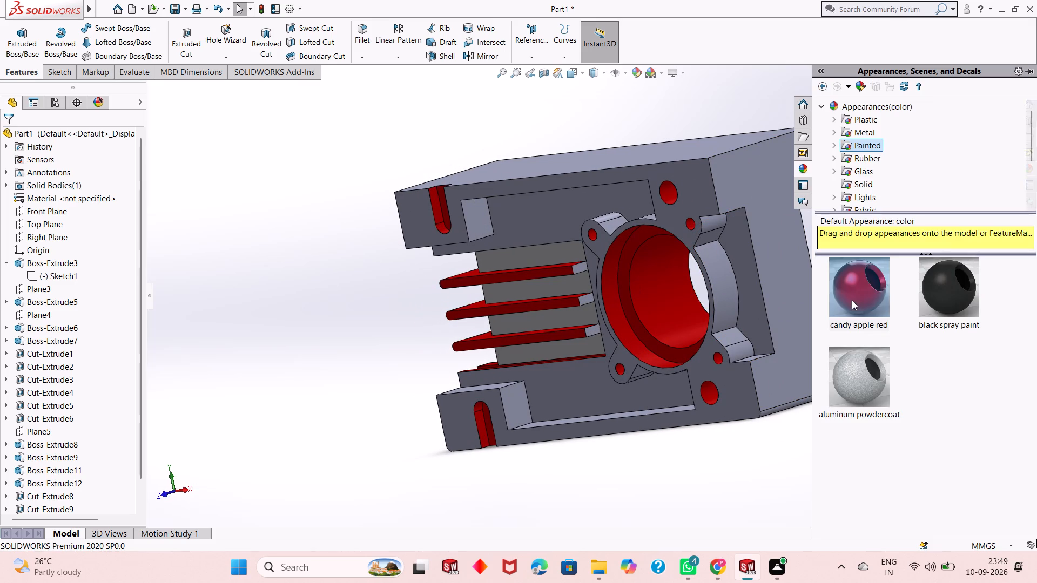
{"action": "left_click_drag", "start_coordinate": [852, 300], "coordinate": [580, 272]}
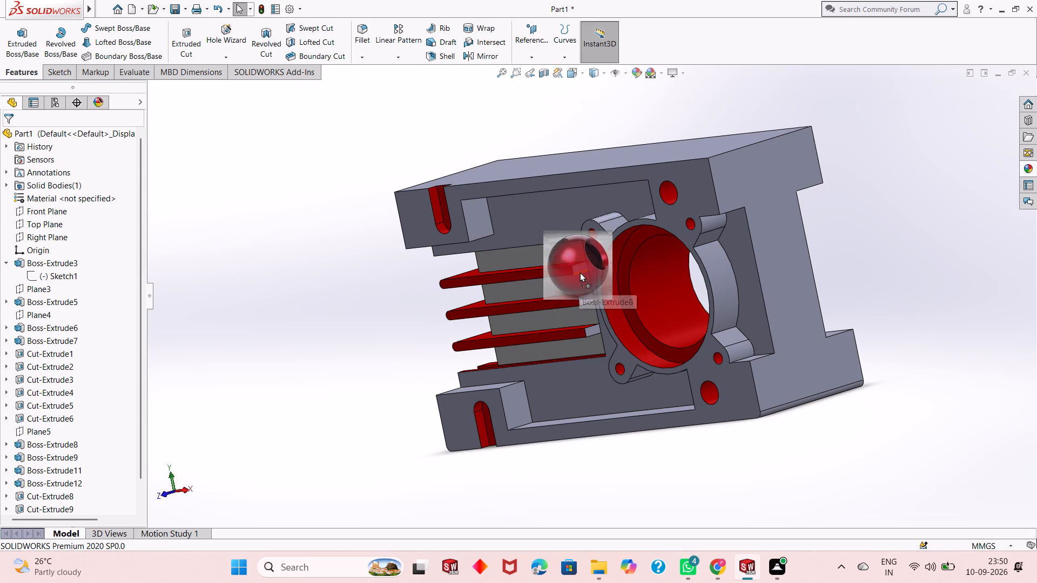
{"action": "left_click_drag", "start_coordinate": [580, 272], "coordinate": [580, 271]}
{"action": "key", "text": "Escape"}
Apply candy apple red to the three small fin end faces beside the large bore on the housing's front side.
{"action": "scroll", "coordinate": [609, 278], "scroll_direction": "down", "scroll_amount": 4}
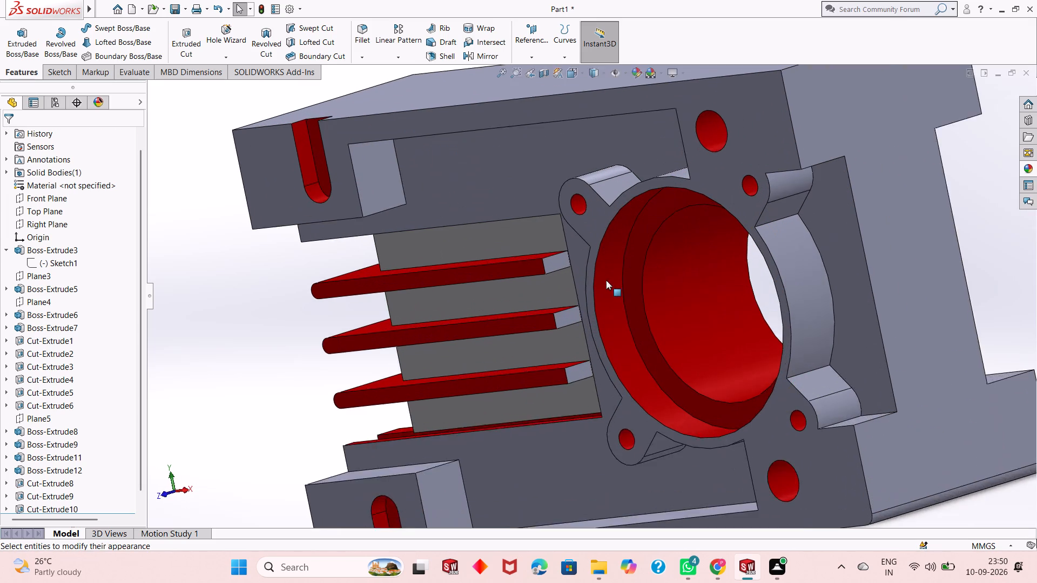
{"action": "left_click", "coordinate": [1027, 170]}
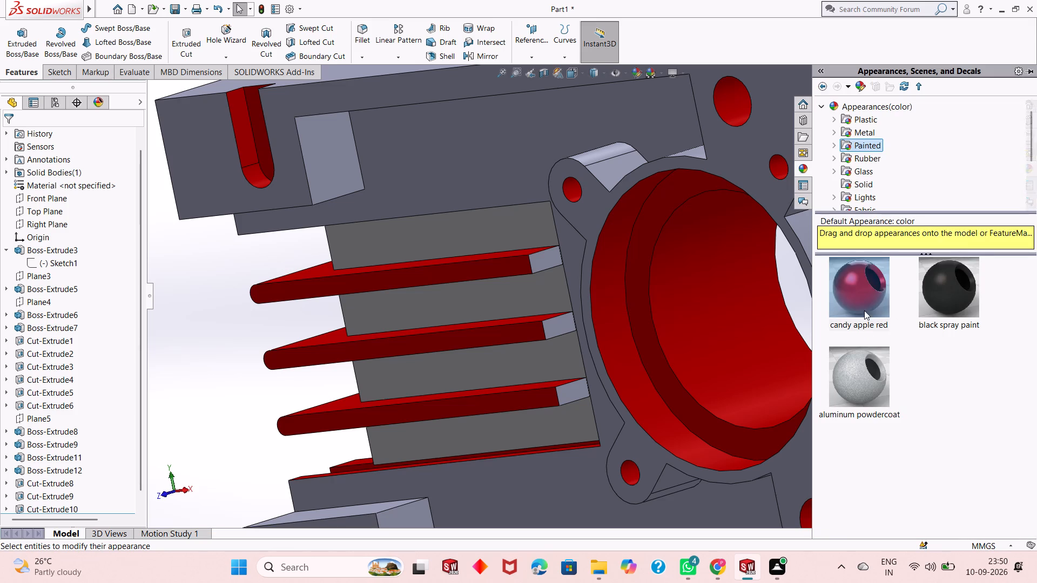
{"action": "left_click_drag", "start_coordinate": [864, 281], "coordinate": [546, 257]}
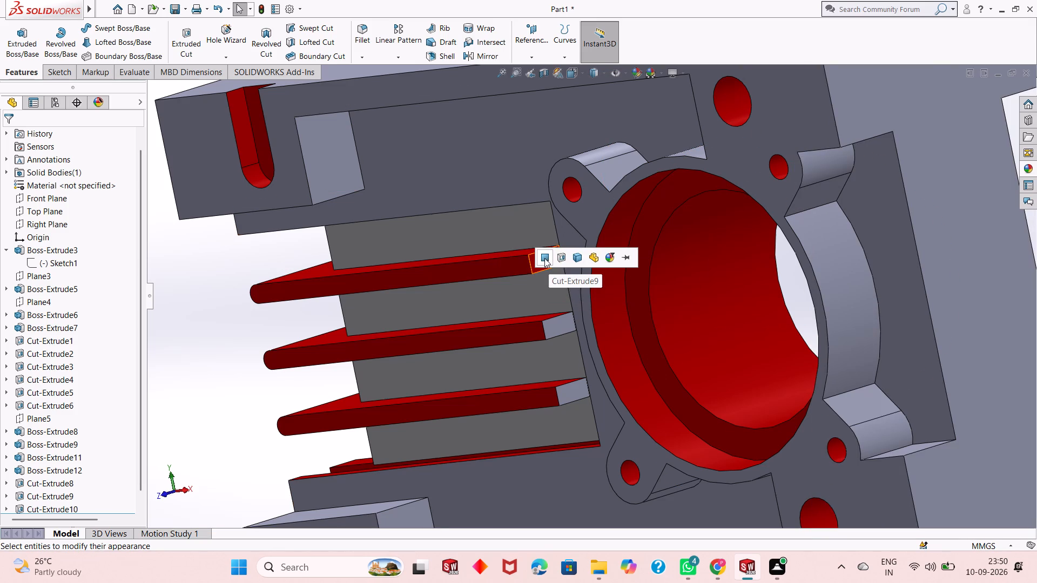
{"action": "left_click", "coordinate": [544, 258]}
{"action": "left_click", "coordinate": [1028, 167]}
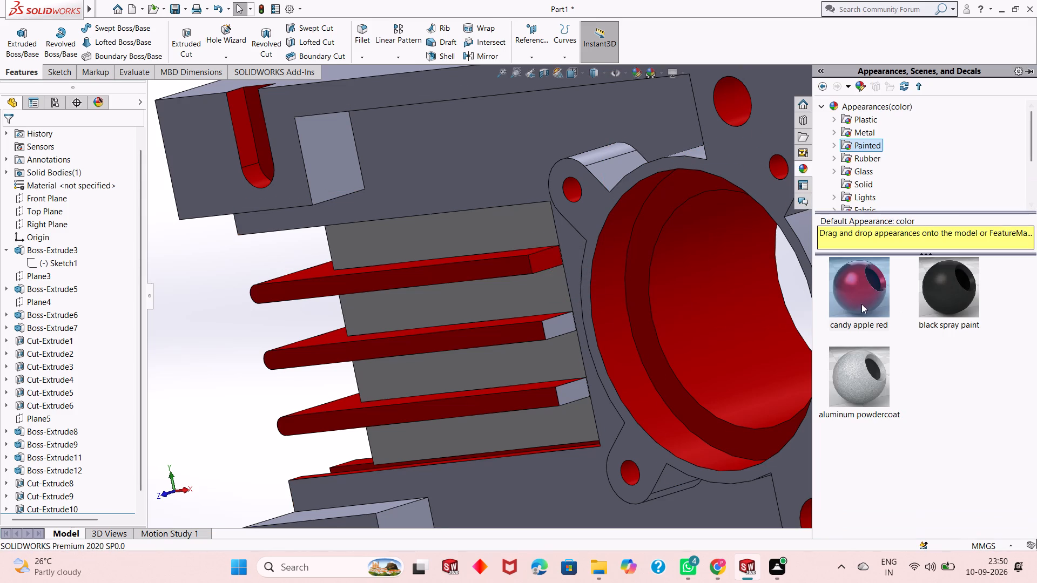
{"action": "left_click_drag", "start_coordinate": [864, 288], "coordinate": [560, 323]}
{"action": "left_click", "coordinate": [556, 323]}
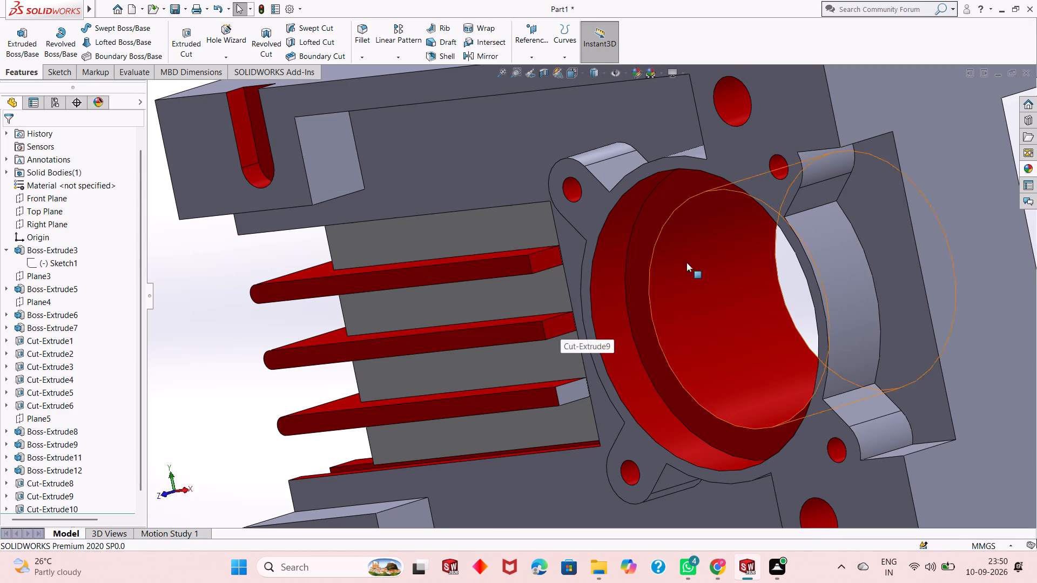
{"action": "left_click", "coordinate": [1032, 172]}
{"action": "left_click_drag", "start_coordinate": [867, 299], "coordinate": [677, 364]}
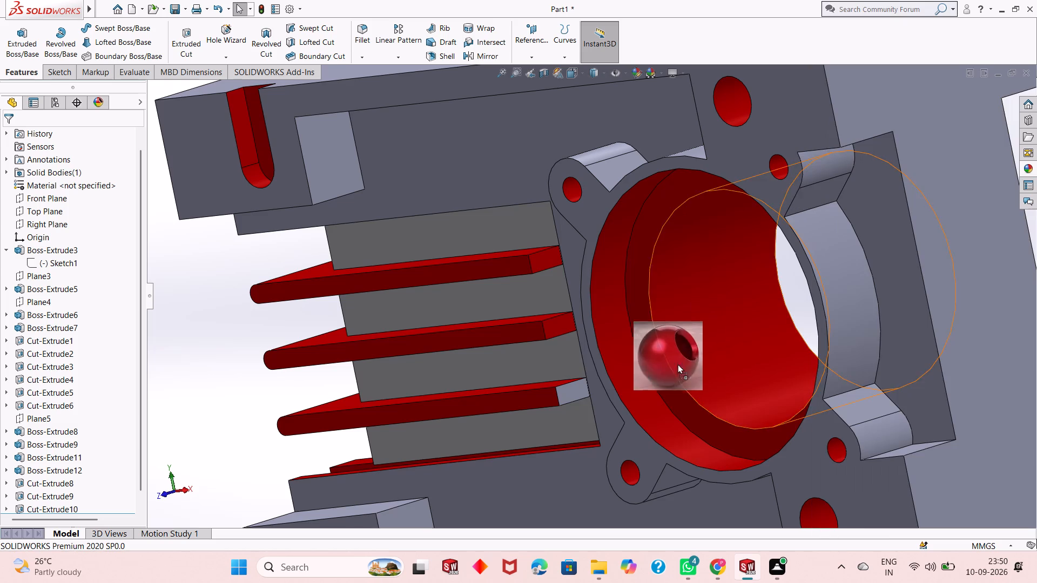
{"action": "left_click_drag", "start_coordinate": [677, 364], "coordinate": [572, 395]}
{"action": "left_click", "coordinate": [572, 394]}
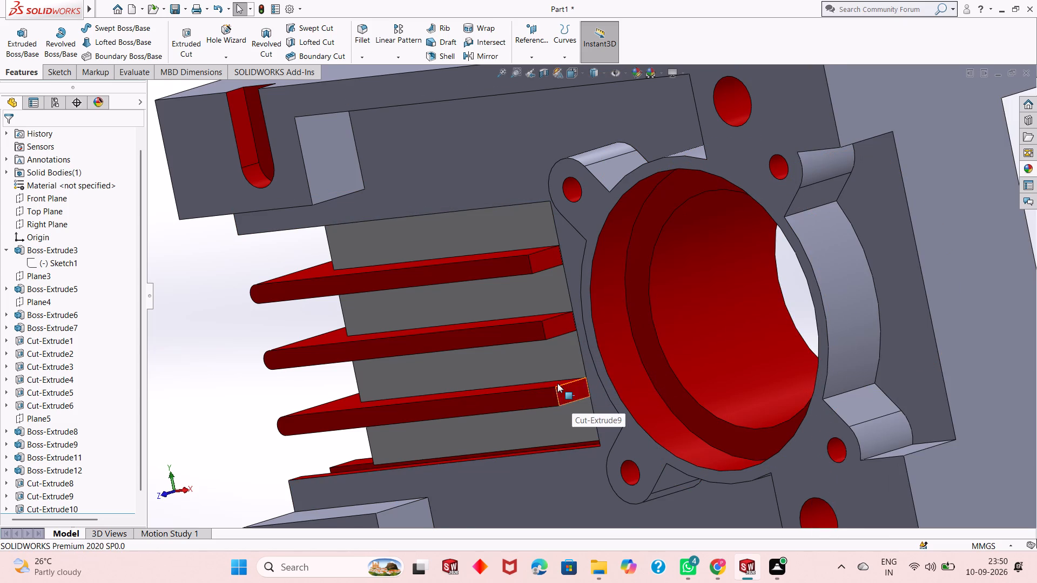
Apply candy apple red to the three small fin end faces beside the large bore on the housing's back side.
{"action": "scroll", "coordinate": [557, 383], "scroll_direction": "up", "scroll_amount": 1}
{"action": "scroll", "coordinate": [541, 317], "scroll_direction": "up", "scroll_amount": 2}
{"action": "middle_click_drag", "start_coordinate": [542, 301], "coordinate": [597, 281]}
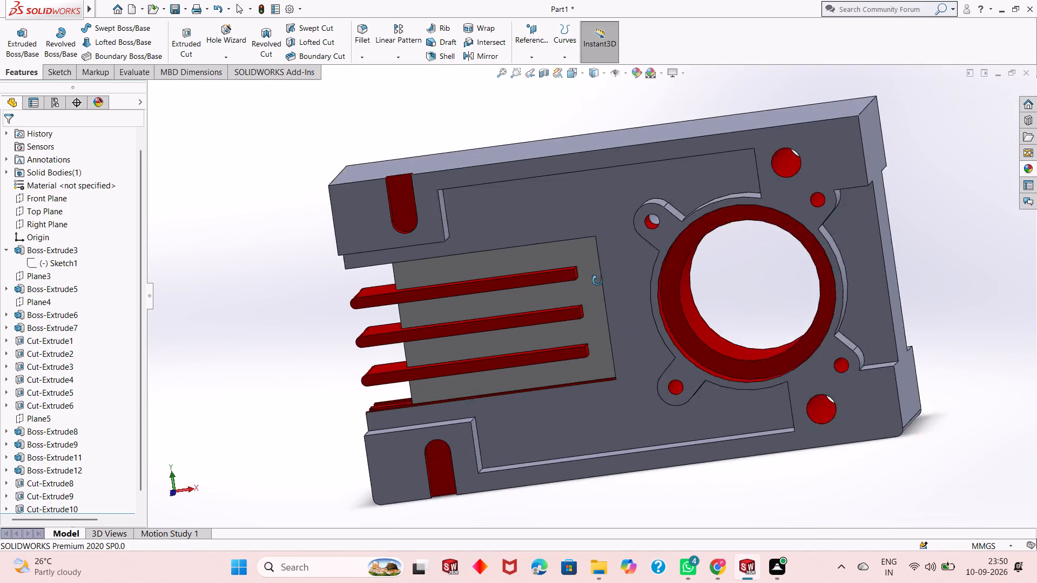
{"action": "middle_click_drag", "start_coordinate": [597, 281], "coordinate": [881, 310]}
{"action": "scroll", "coordinate": [743, 300], "scroll_direction": "down", "scroll_amount": 1}
{"action": "left_click", "coordinate": [1033, 171]}
{"action": "left_click_drag", "start_coordinate": [864, 294], "coordinate": [662, 261]}
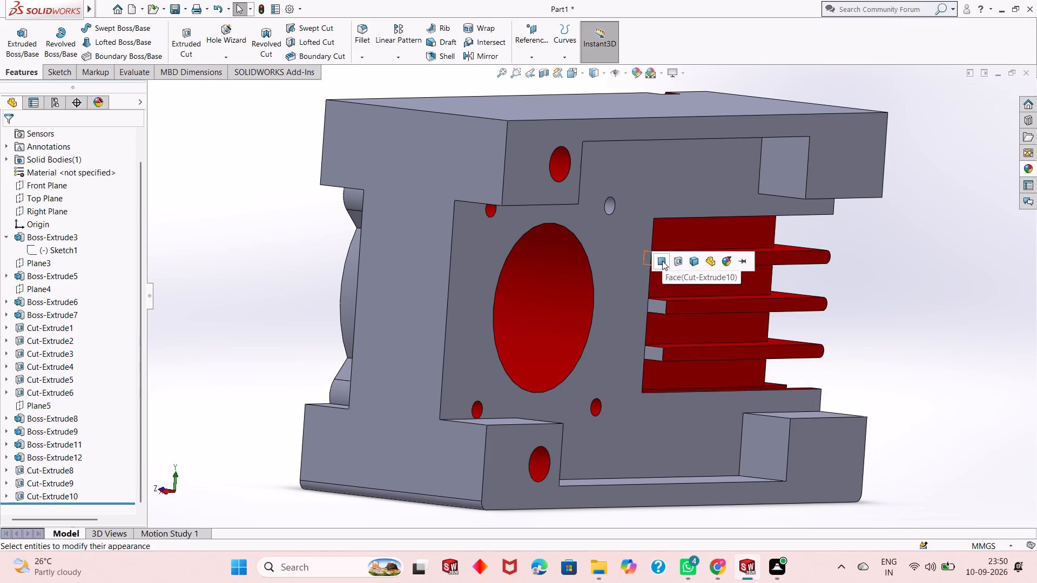
{"action": "left_click", "coordinate": [662, 261]}
{"action": "left_click", "coordinate": [1033, 169]}
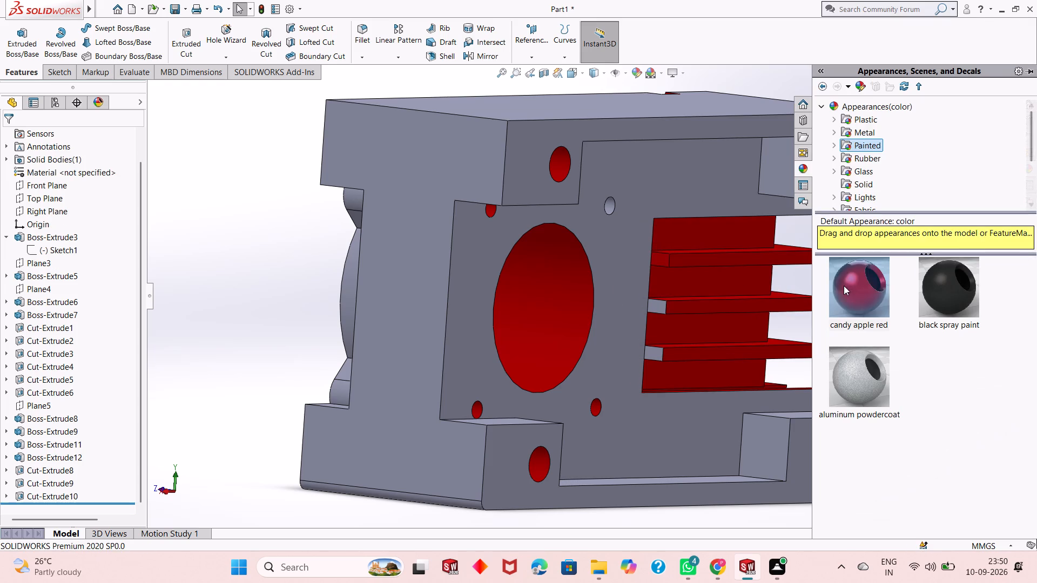
{"action": "left_click_drag", "start_coordinate": [863, 284], "coordinate": [653, 306]}
{"action": "left_click", "coordinate": [653, 306]}
{"action": "left_click", "coordinate": [1031, 173]}
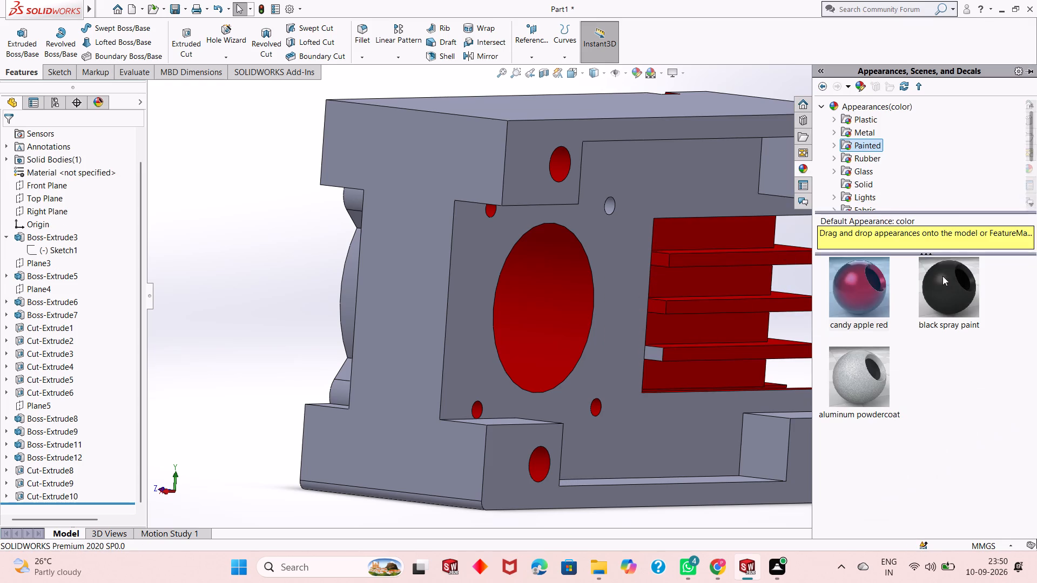
{"action": "left_click_drag", "start_coordinate": [868, 283], "coordinate": [657, 350]}
{"action": "left_click", "coordinate": [654, 352]}
{"action": "key", "text": "Escape"}
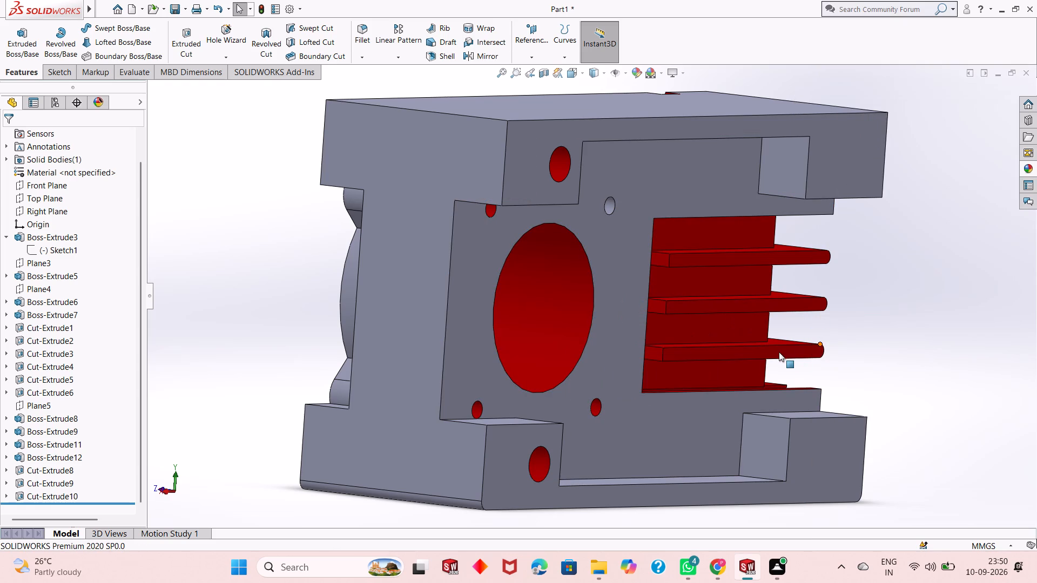
Examine the housing's back, fins and front from several angles for the coverage of the applied colours.
{"action": "scroll", "coordinate": [781, 351], "scroll_direction": "up", "scroll_amount": 1}
{"action": "middle_click_drag", "start_coordinate": [817, 340], "coordinate": [706, 328]}
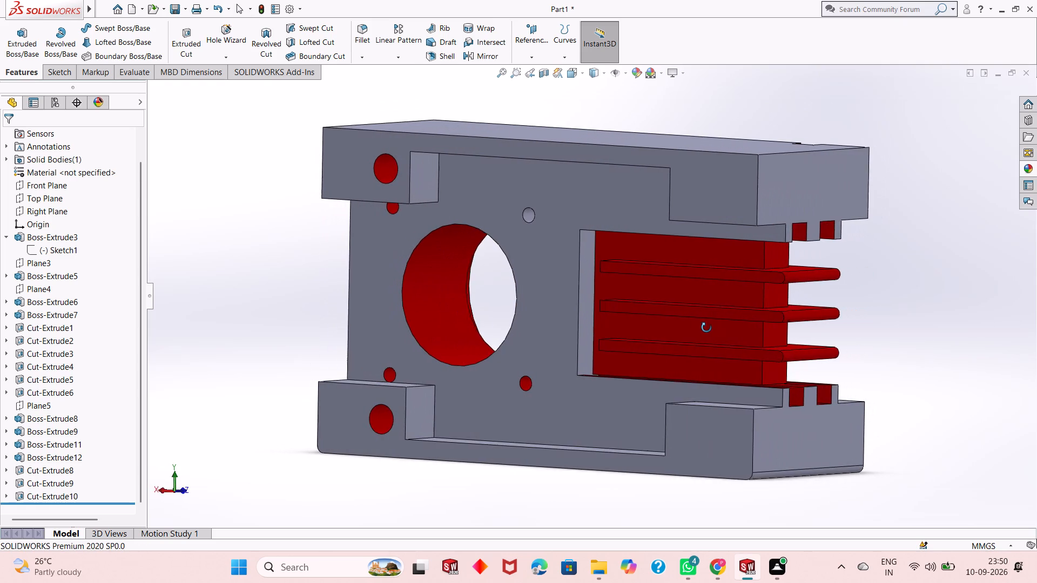
{"action": "middle_click_drag", "start_coordinate": [706, 328], "coordinate": [577, 331]}
{"action": "middle_click_drag", "start_coordinate": [576, 331], "coordinate": [565, 331]}
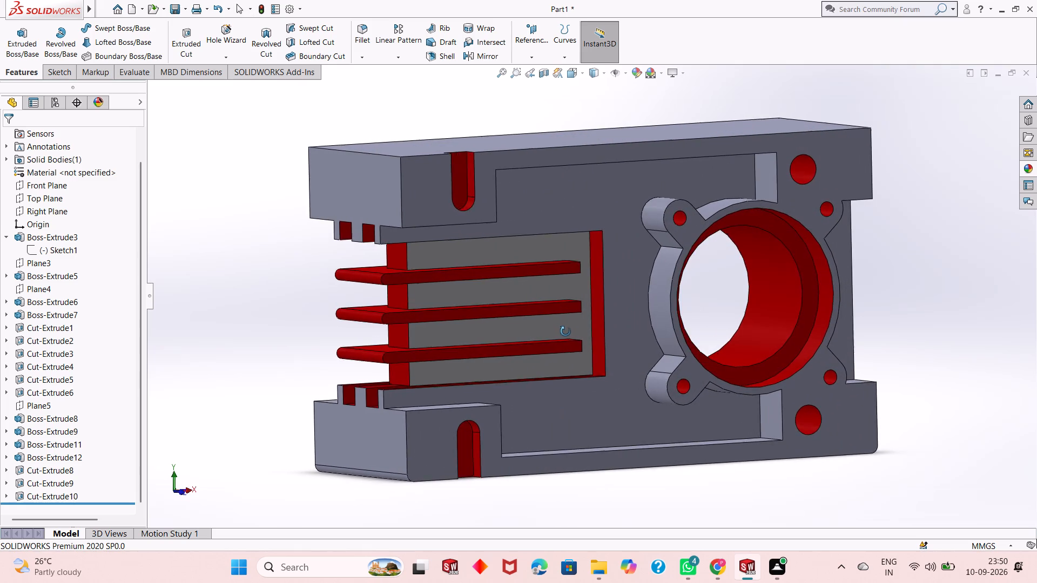
{"action": "middle_click_drag", "start_coordinate": [565, 331], "coordinate": [558, 343]}
{"action": "scroll", "coordinate": [553, 332], "scroll_direction": "up", "scroll_amount": 1}
{"action": "middle_click_drag", "start_coordinate": [641, 295], "coordinate": [636, 289]}
{"action": "scroll", "coordinate": [636, 289], "scroll_direction": "down", "scroll_amount": 1}
{"action": "scroll", "coordinate": [636, 289], "scroll_direction": "up", "scroll_amount": 1}
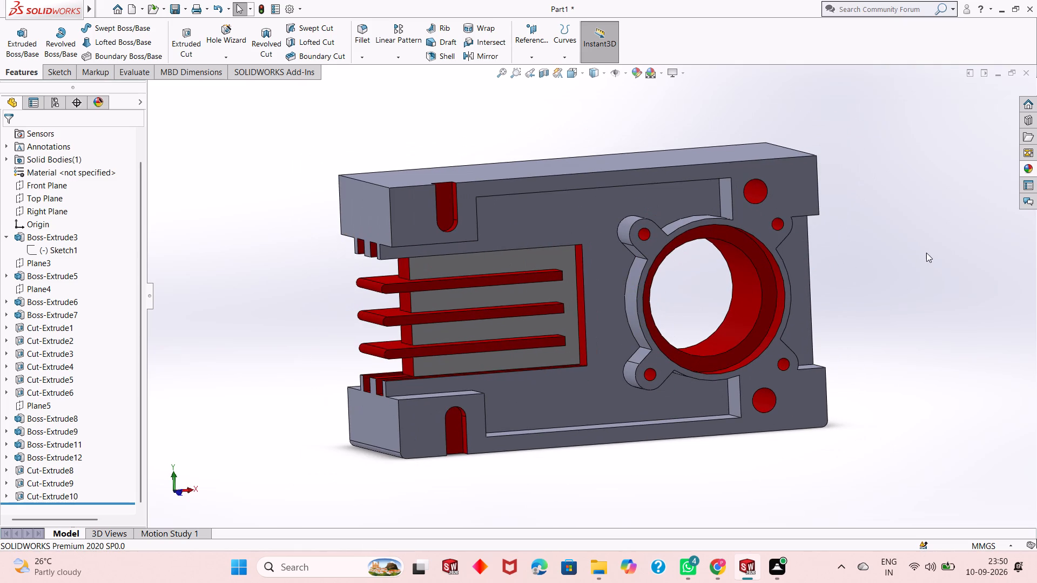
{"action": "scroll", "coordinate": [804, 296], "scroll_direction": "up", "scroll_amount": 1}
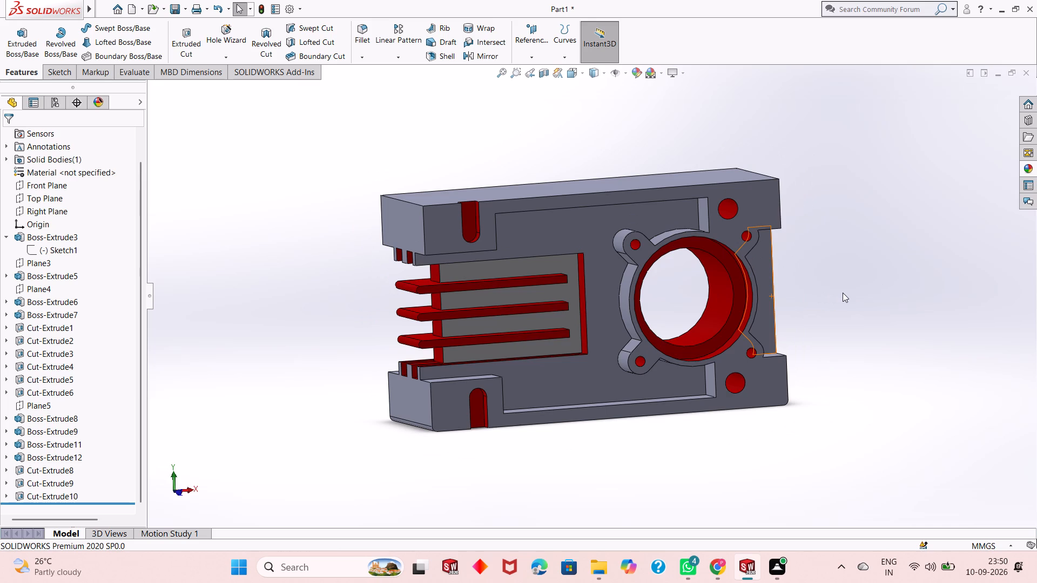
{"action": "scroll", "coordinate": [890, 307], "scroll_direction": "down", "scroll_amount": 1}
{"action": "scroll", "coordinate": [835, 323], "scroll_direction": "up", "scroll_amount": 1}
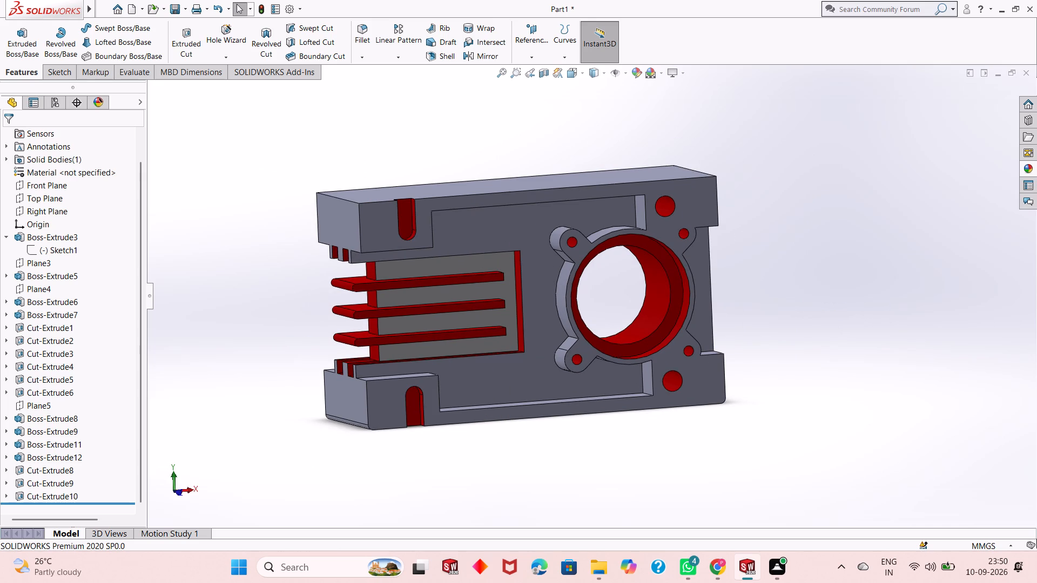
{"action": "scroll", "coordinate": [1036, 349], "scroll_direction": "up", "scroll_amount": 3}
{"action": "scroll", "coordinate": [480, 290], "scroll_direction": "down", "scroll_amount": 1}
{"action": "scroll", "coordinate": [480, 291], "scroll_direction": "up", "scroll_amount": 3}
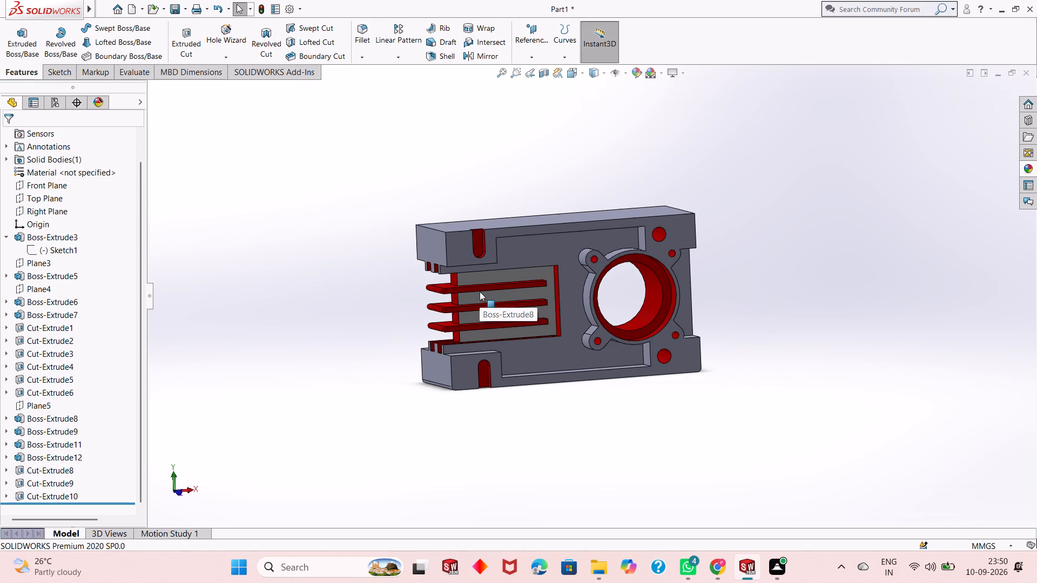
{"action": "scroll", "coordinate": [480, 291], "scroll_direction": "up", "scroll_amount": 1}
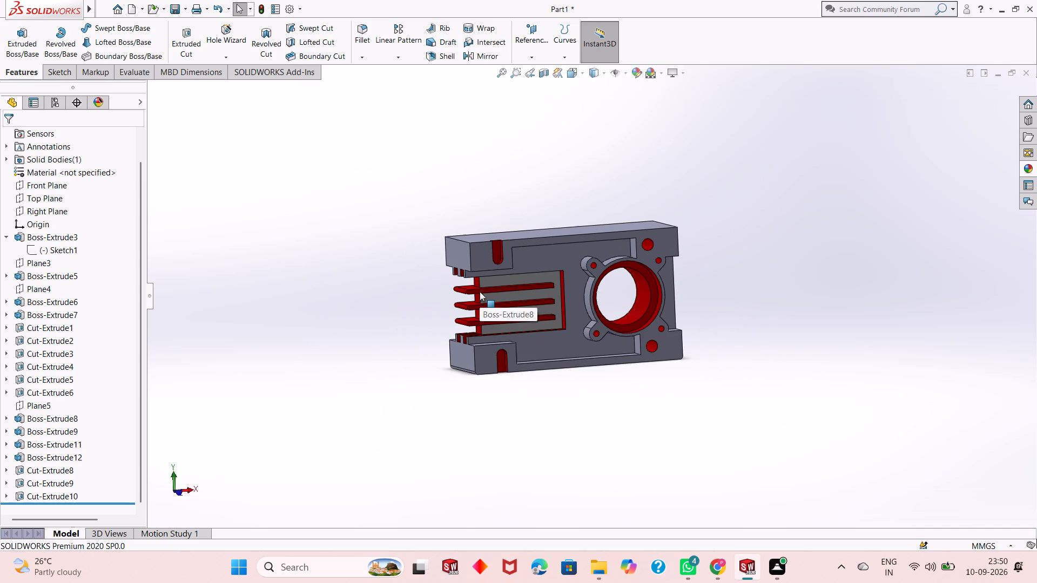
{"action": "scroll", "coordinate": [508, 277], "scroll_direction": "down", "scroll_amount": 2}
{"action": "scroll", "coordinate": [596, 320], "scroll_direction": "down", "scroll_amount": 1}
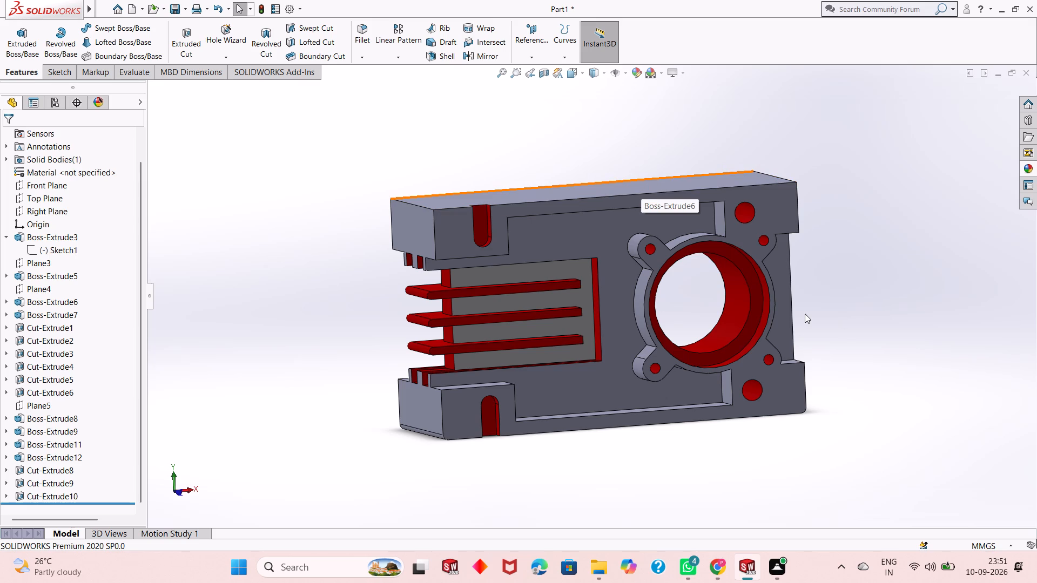
Save the part in Downloads as a SOLIDWORKS part named "Precision mechanical housing with cooling fins".
{"action": "key", "text": "ctrl+s"}
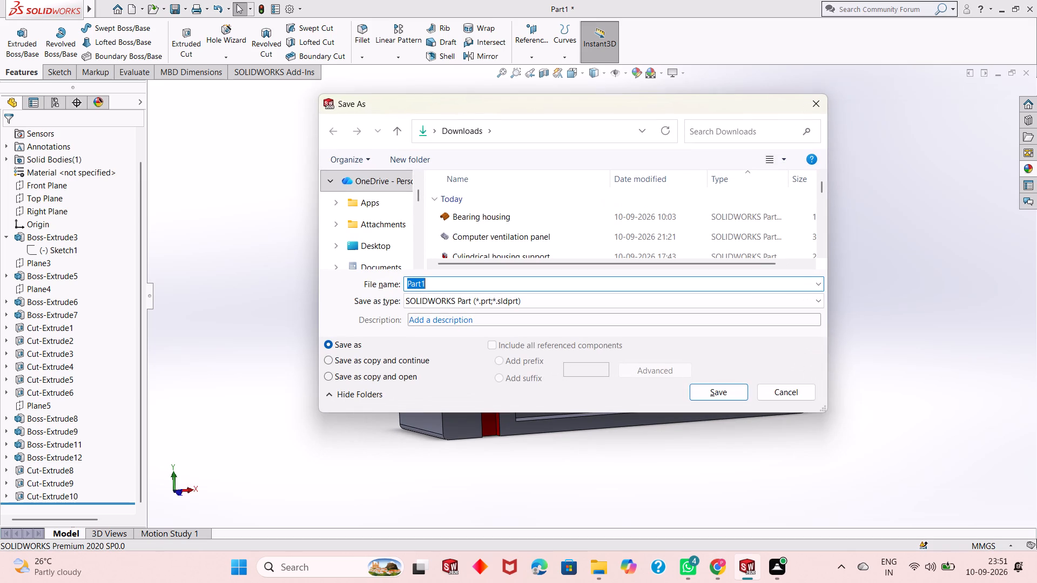
{"action": "type", "text": "Pre"}
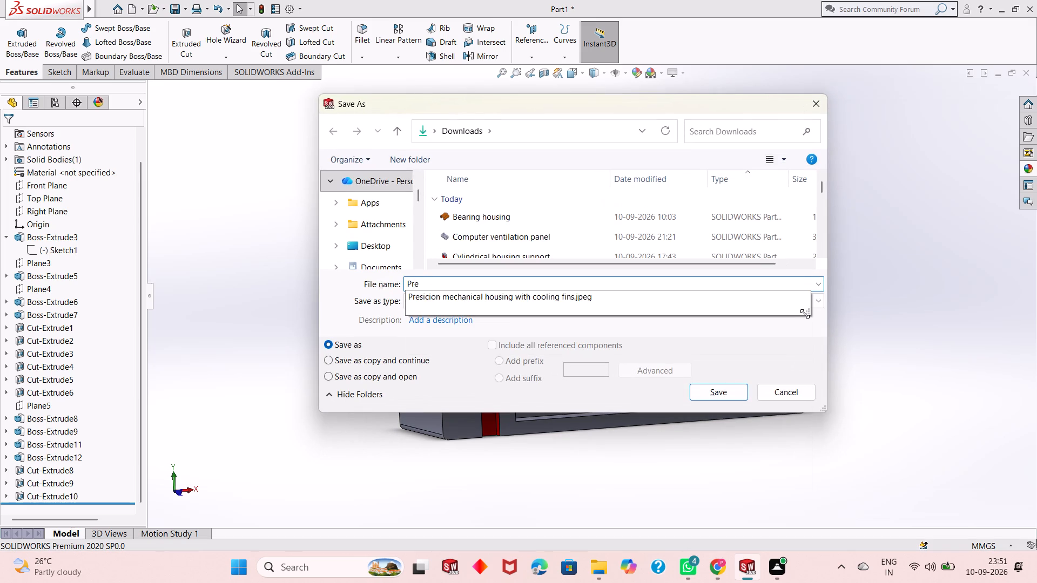
{"action": "type", "text": "cision"}
{"action": "key", "text": "space"}
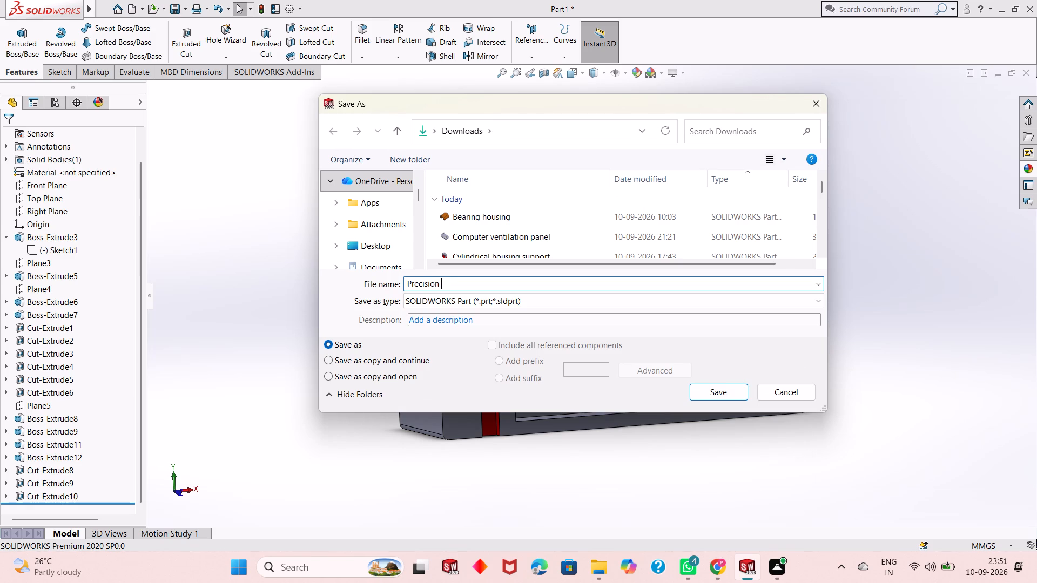
{"action": "type", "text": "mechanical"}
{"action": "key", "text": "space"}
{"action": "type", "text": "housing"}
{"action": "key", "text": "space"}
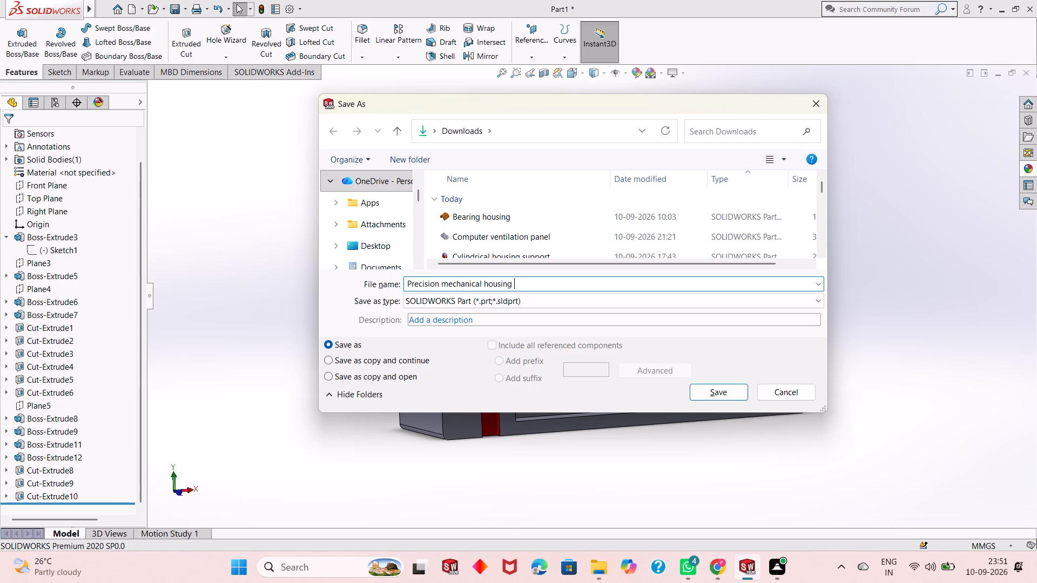
{"action": "type", "text": "with"}
{"action": "key", "text": "space"}
{"action": "type", "text": "cooling fins"}
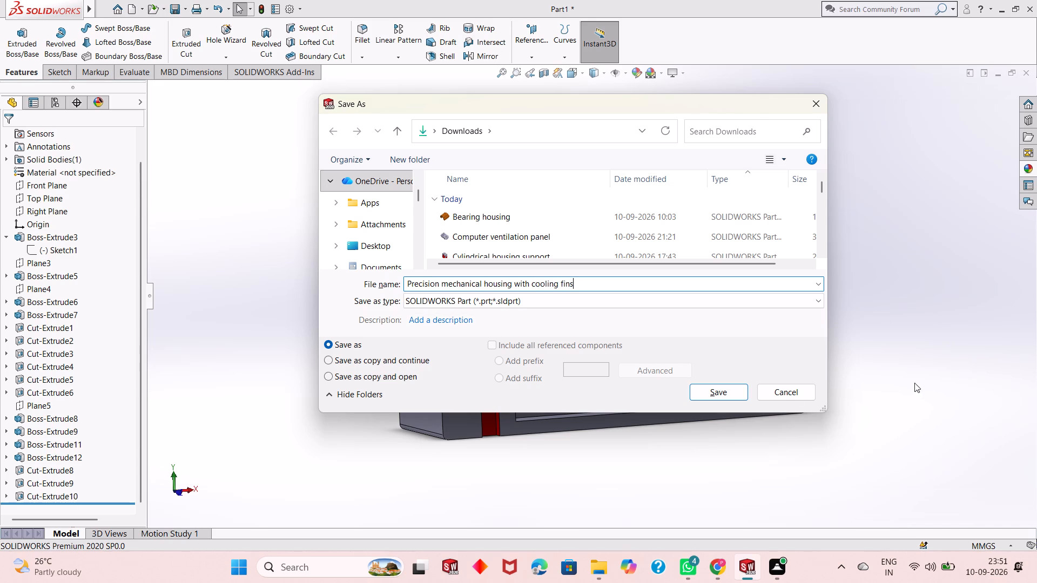
{"action": "left_click", "coordinate": [733, 392]}
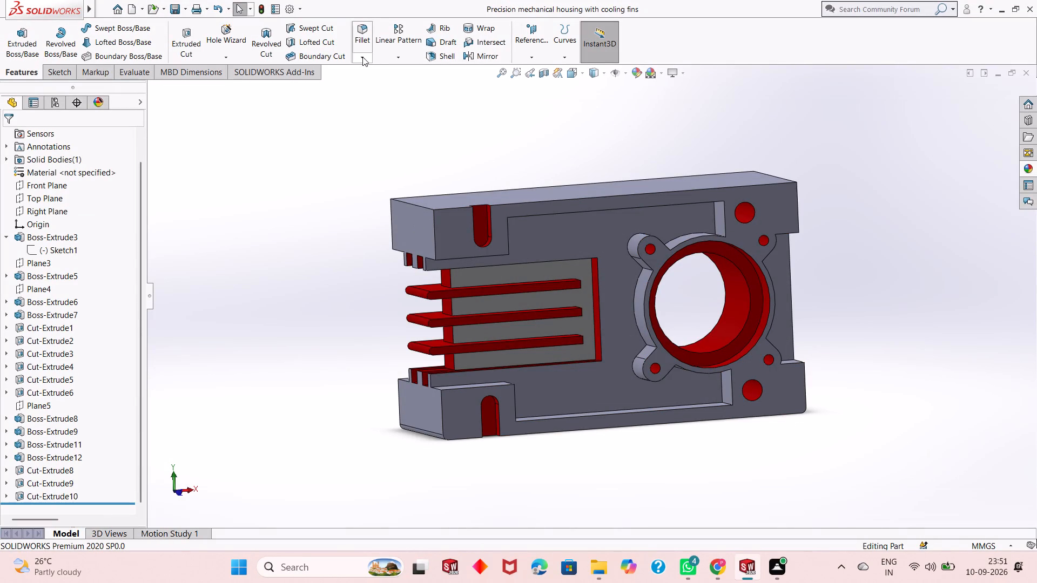
Save a PDF copy of the housing in Downloads under the same file name, using the Adobe Portable Document Format type.
{"action": "left_click", "coordinate": [187, 11]}
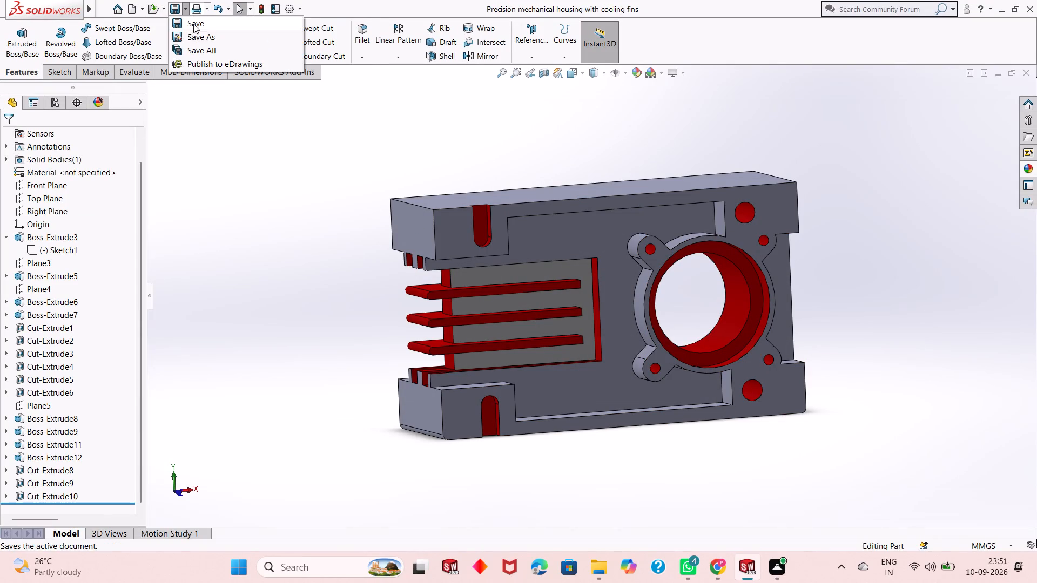
{"action": "left_click", "coordinate": [197, 37]}
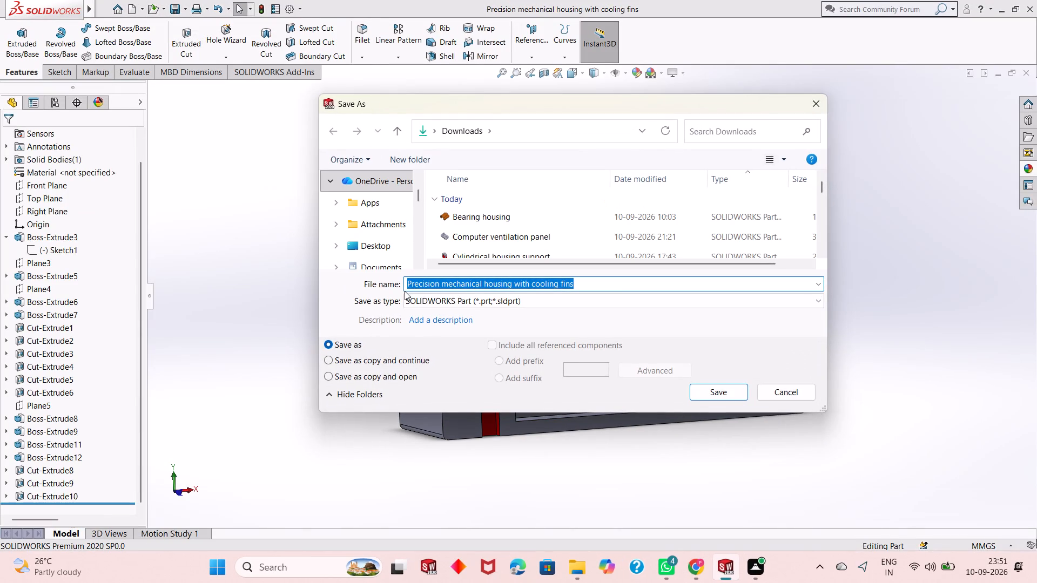
{"action": "left_click", "coordinate": [555, 302]}
{"action": "left_click", "coordinate": [580, 80]}
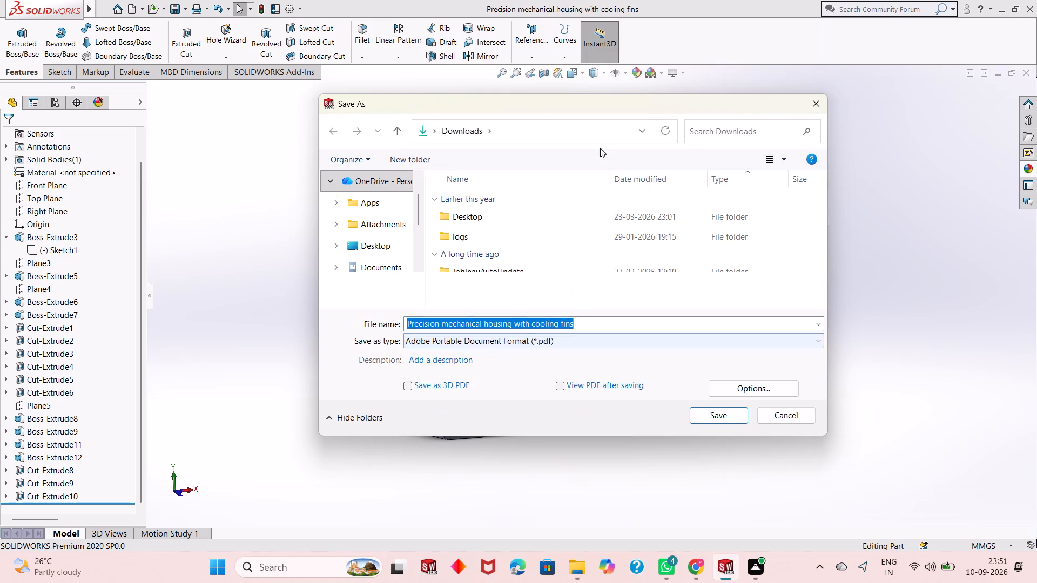
{"action": "left_click", "coordinate": [702, 417]}
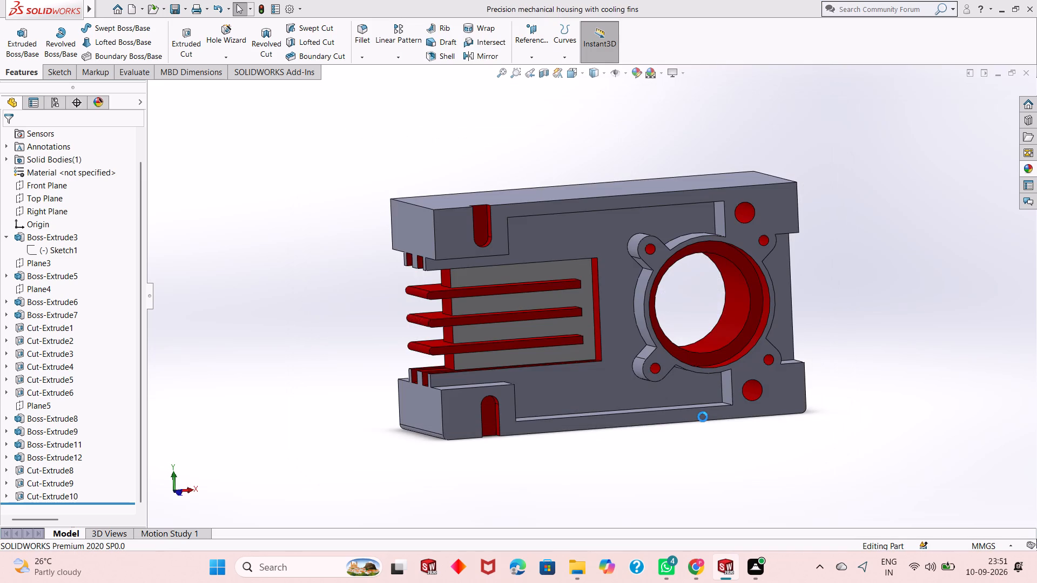